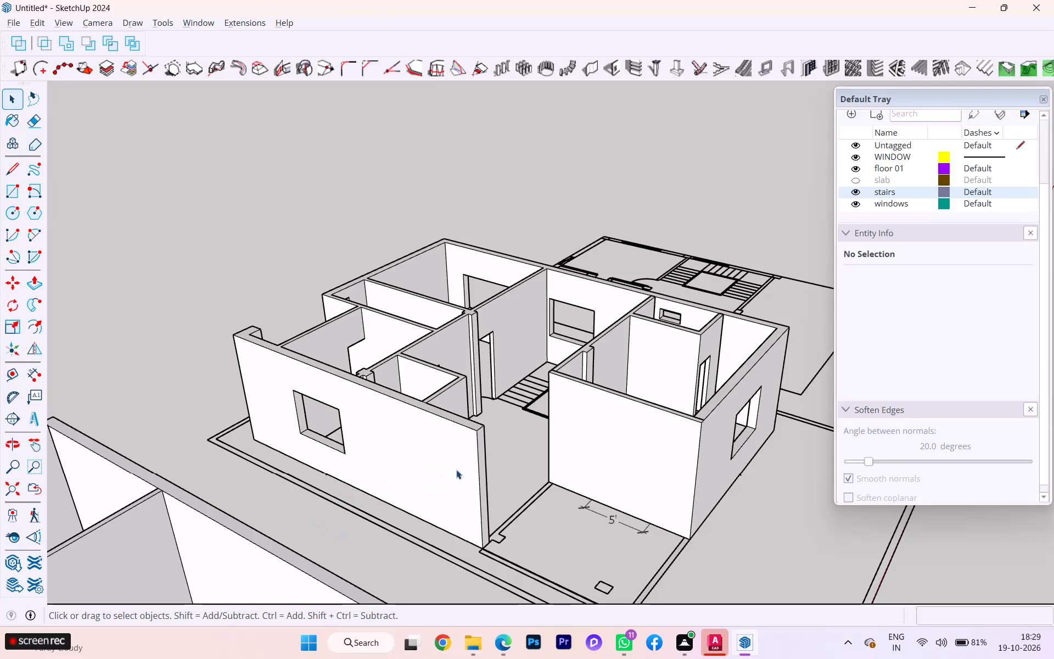
Examine both houses and the neighbouring stair floor plan from an overall view.
scroll(473, 467, "down", 5)
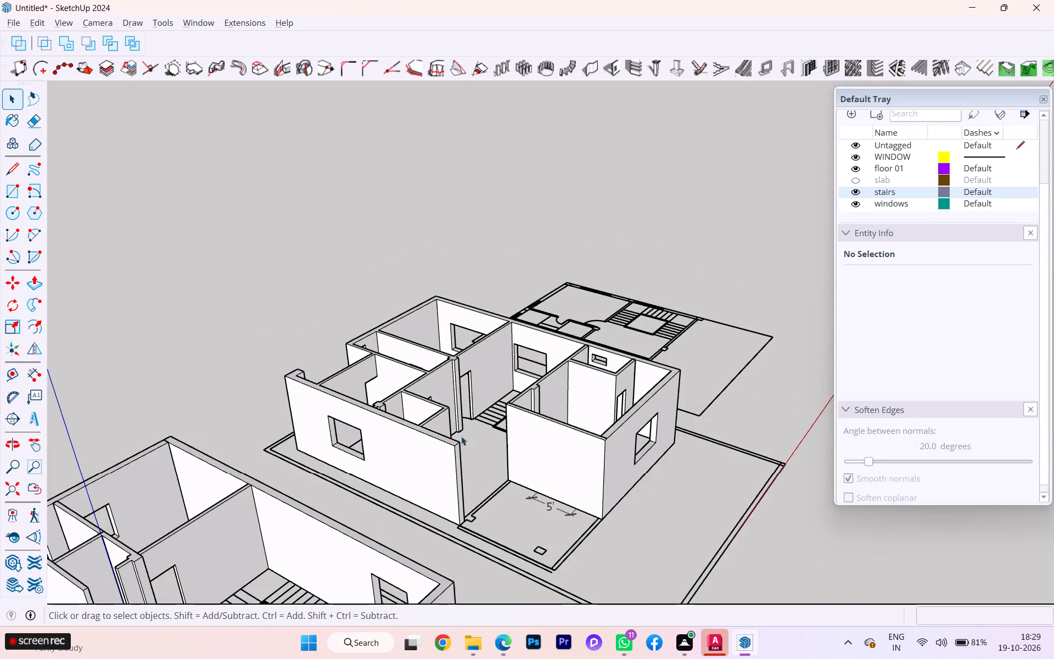
scroll(473, 431, "down", 6)
scroll(457, 507, "down", 1)
middle_click_drag(449, 509, 332, 467)
scroll(350, 498, "up", 5)
scroll(352, 502, "down", 1)
scroll(352, 502, "up", 1)
middle_click_drag(410, 508, 379, 523)
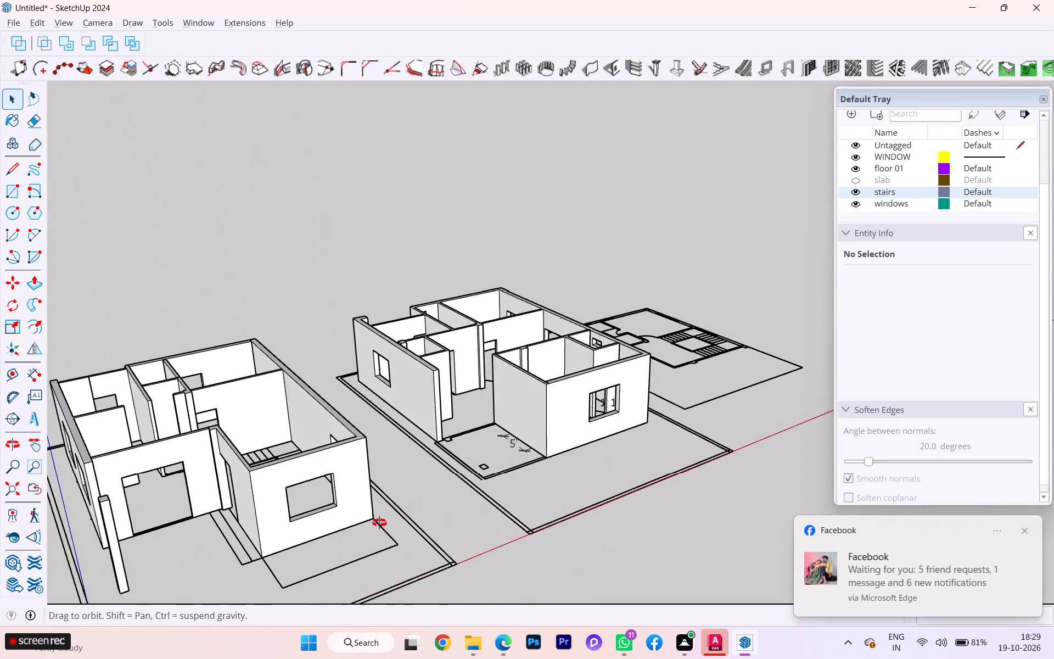
middle_click_drag(379, 523, 295, 572)
left_click(1024, 527)
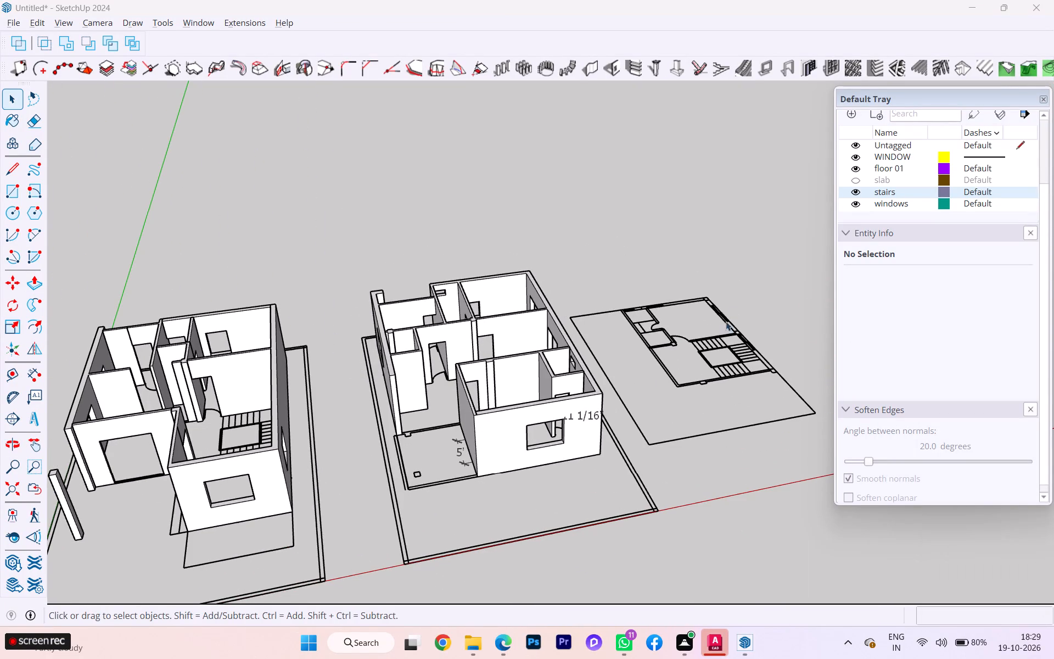
scroll(914, 258, "up", 1)
scroll(914, 258, "down", 2)
scroll(914, 258, "up", 1)
scroll(914, 258, "down", 1)
scroll(914, 258, "up", 2)
scroll(929, 246, "down", 1)
scroll(920, 212, "up", 1)
scroll(917, 210, "down", 1)
scroll(917, 209, "up", 2)
scroll(917, 209, "down", 2)
scroll(917, 209, "up", 7)
scroll(883, 178, "down", 1)
scroll(883, 178, "up", 2)
Turn on the visibility of the slab tag.
scroll(864, 224, "up", 3)
scroll(877, 197, "down", 1)
scroll(877, 197, "up", 5)
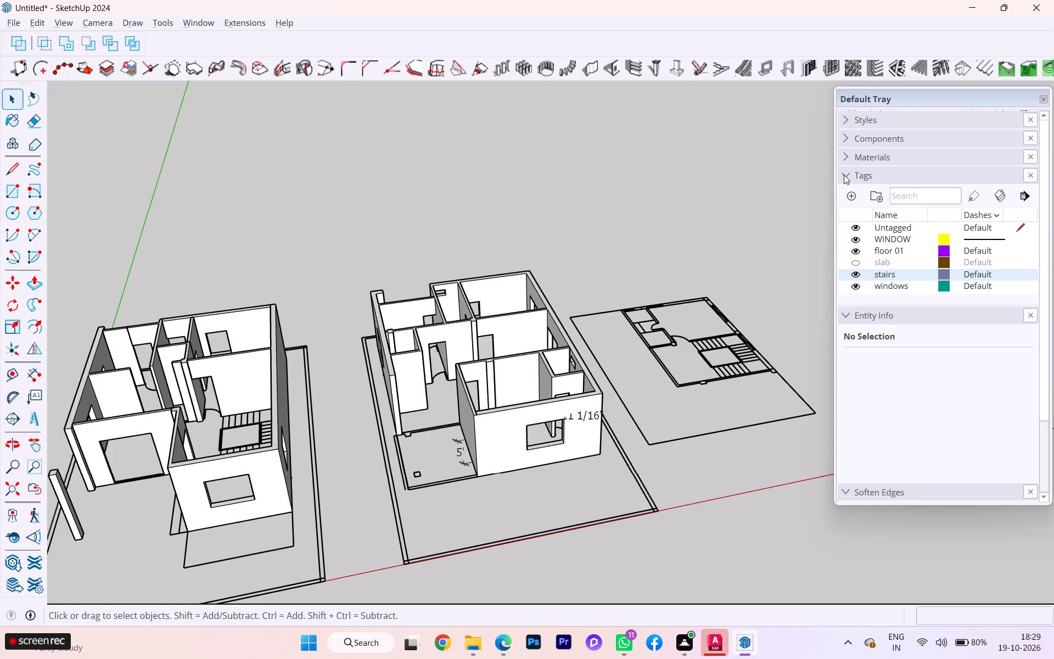
left_click(851, 265)
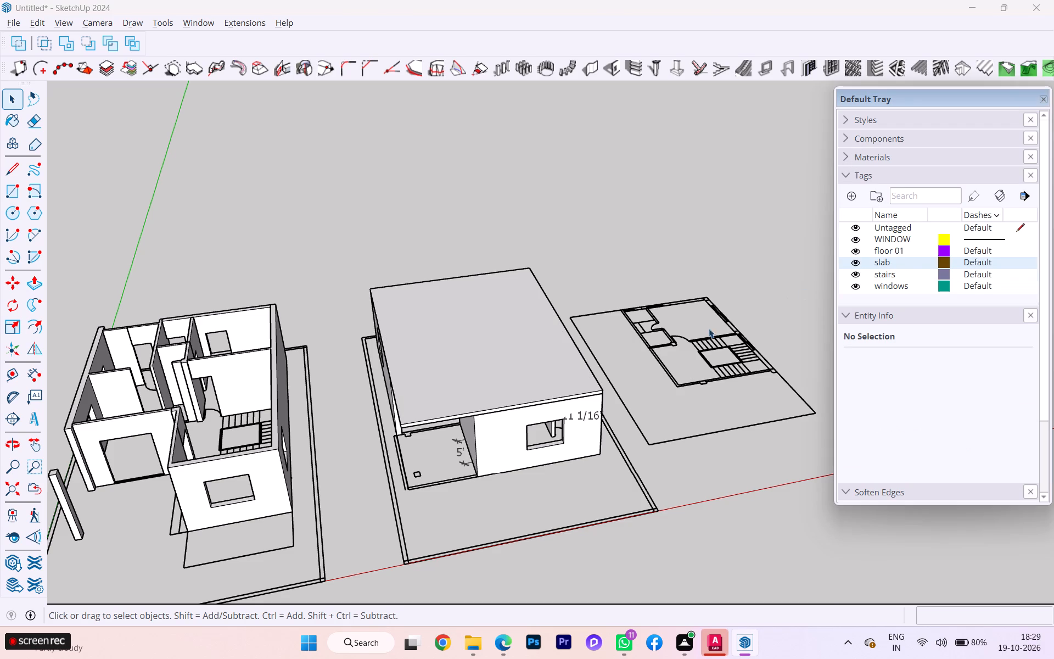
Delete the 5' linear dimension on the floor of the second house's porch.
scroll(585, 422, "up", 3)
scroll(583, 421, "down", 2)
scroll(583, 421, "up", 3)
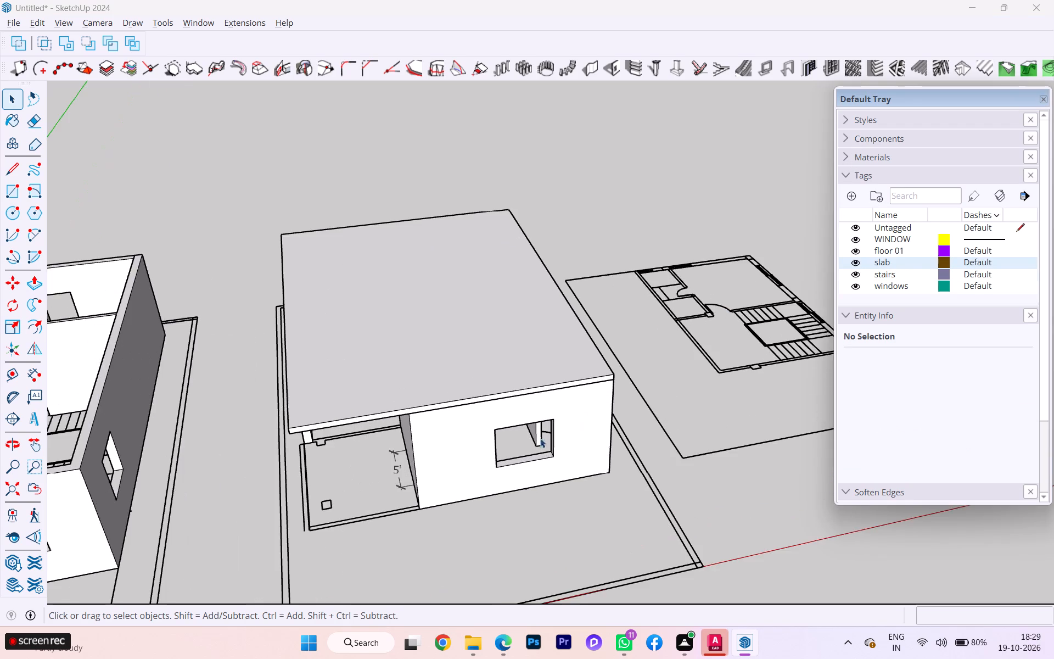
scroll(423, 485, "down", 2)
middle_click_drag(416, 482, 474, 450)
scroll(438, 463, "up", 3)
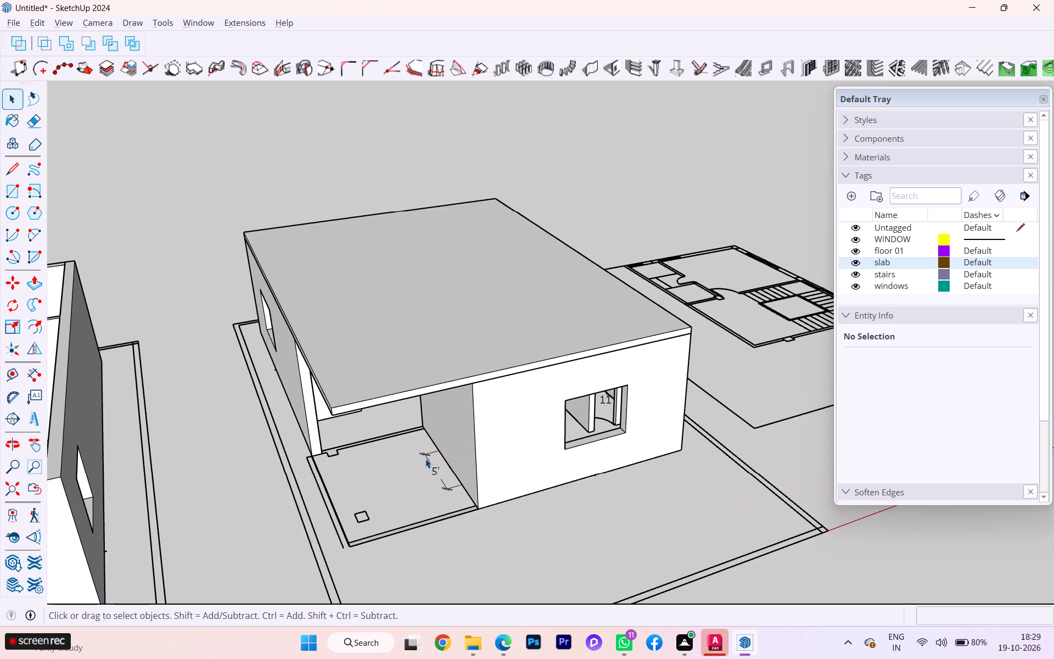
left_click(423, 449)
left_click(425, 457)
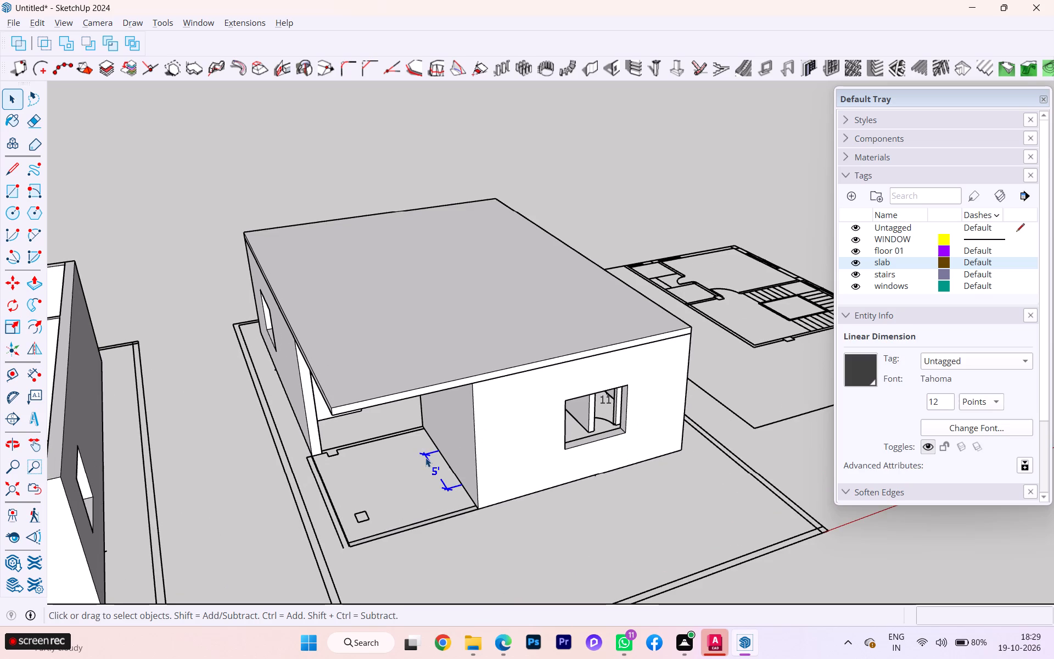
key("Delete")
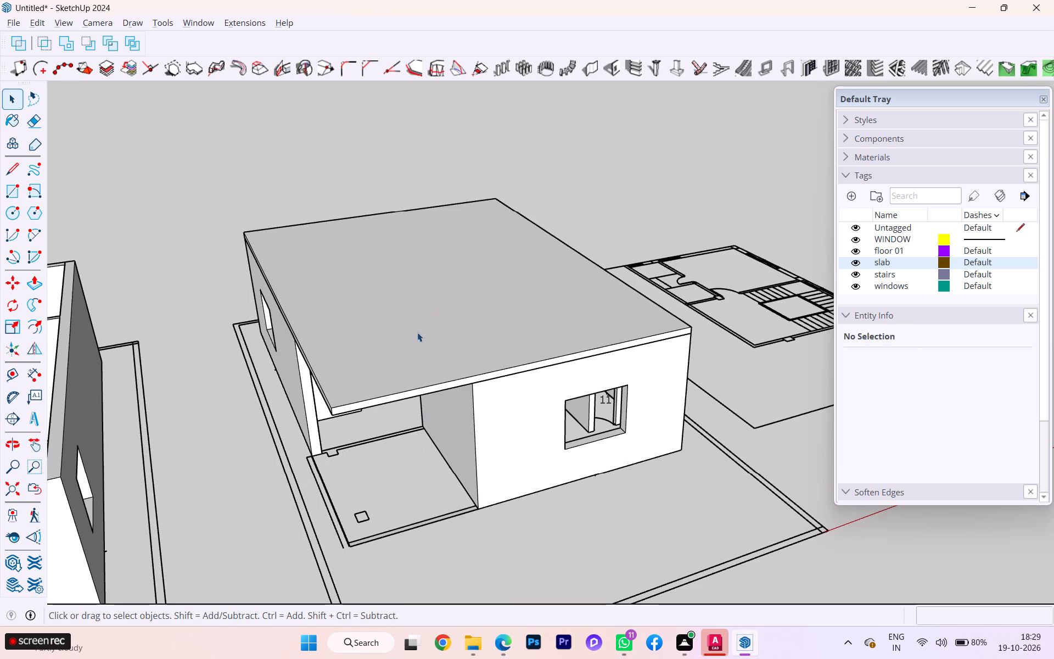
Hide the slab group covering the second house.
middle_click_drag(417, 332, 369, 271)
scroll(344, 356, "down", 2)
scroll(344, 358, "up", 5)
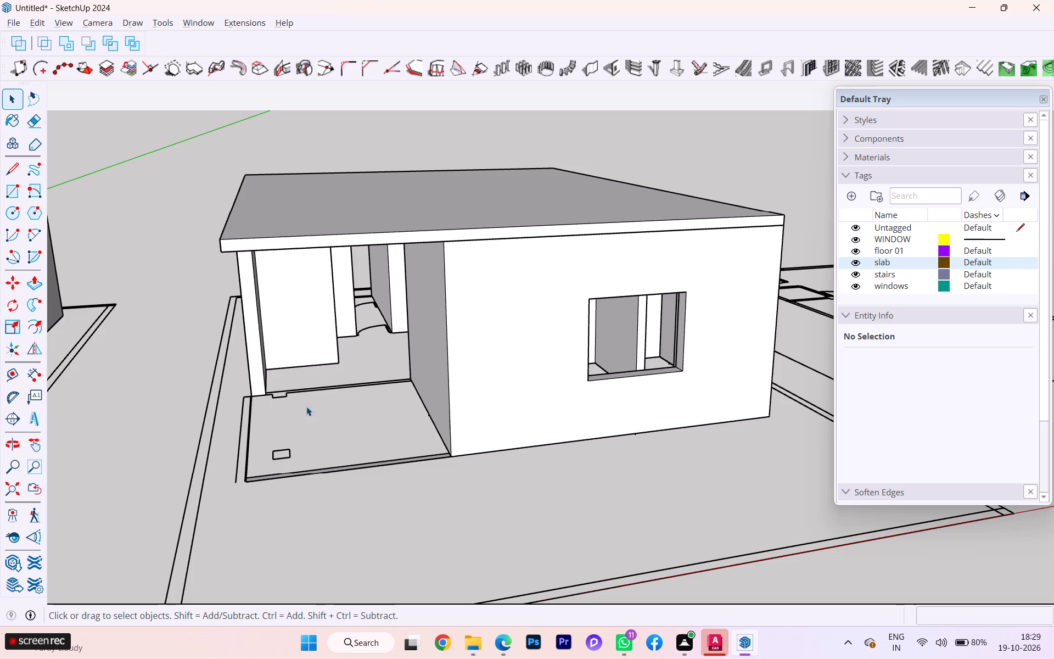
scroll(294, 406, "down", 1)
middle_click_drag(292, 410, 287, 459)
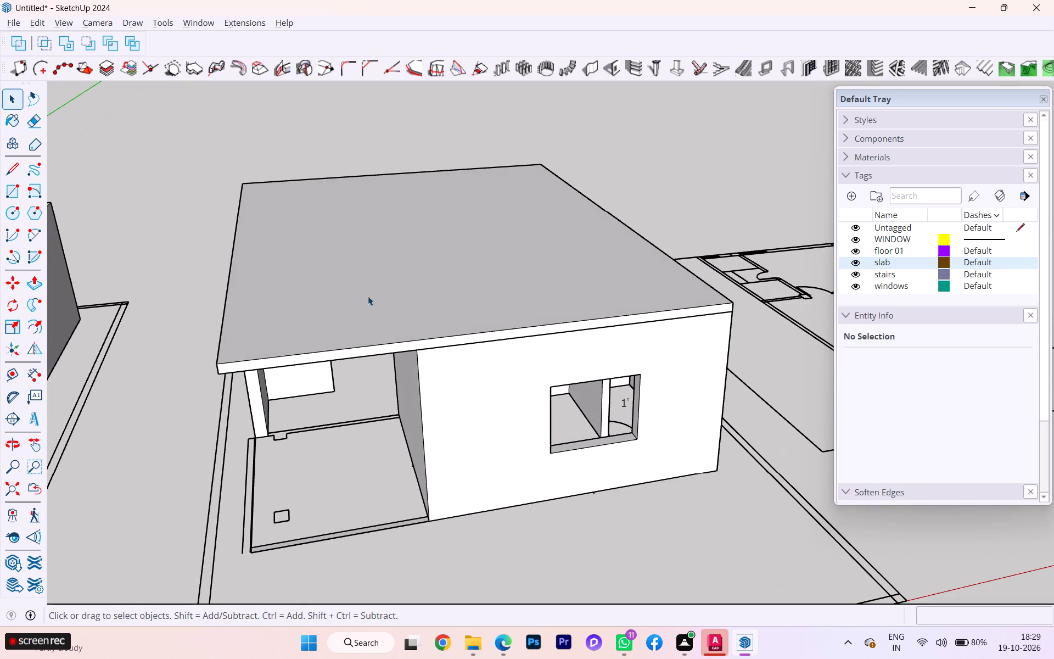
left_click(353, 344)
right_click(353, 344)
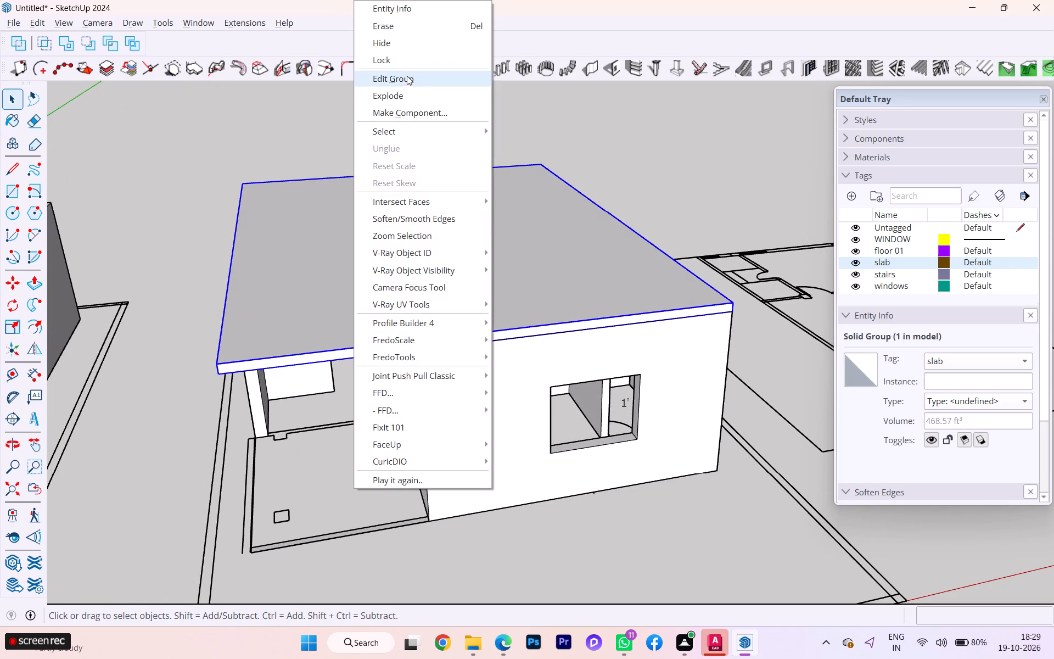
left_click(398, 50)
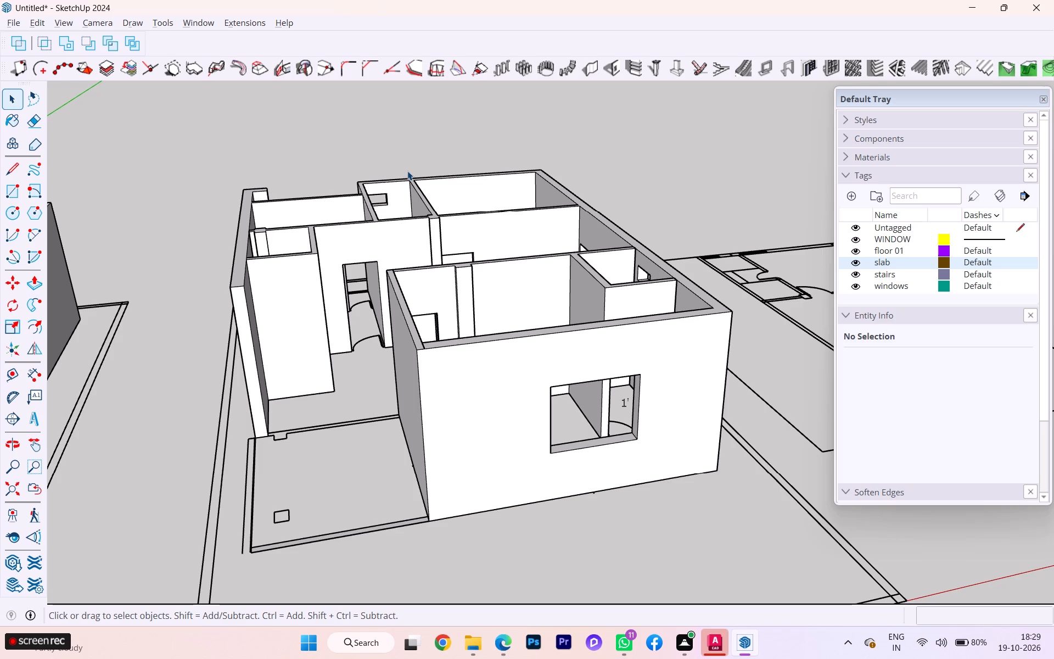
Examine both houses from above, looking closely at the first house's room layout and rear wall corner.
scroll(471, 197, "down", 6)
scroll(455, 226, "up", 3)
scroll(470, 219, "down", 3)
scroll(525, 187, "down", 1)
scroll(525, 189, "up", 1)
scroll(525, 207, "down", 2)
scroll(529, 236, "up", 3)
scroll(529, 237, "down", 4)
scroll(529, 241, "up", 1)
scroll(529, 241, "down", 3)
scroll(532, 252, "up", 1)
scroll(529, 256, "down", 2)
scroll(450, 271, "down", 1)
middle_click_drag(450, 271, 422, 346)
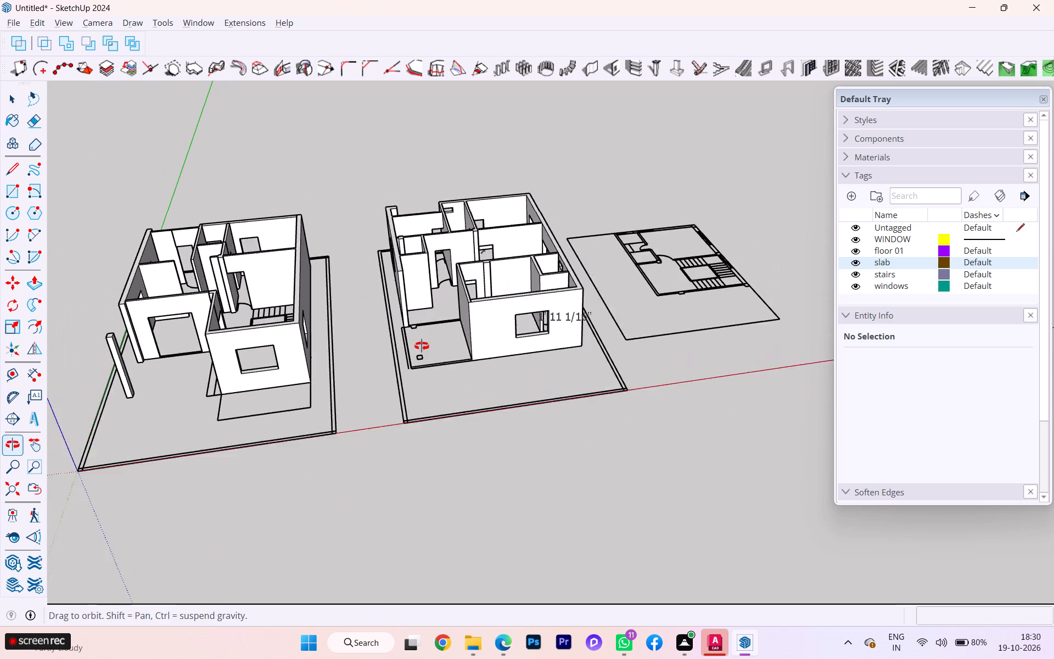
middle_click_drag(422, 346, 420, 350)
scroll(298, 293, "down", 4)
scroll(201, 239, "up", 7)
scroll(187, 239, "down", 2)
scroll(187, 239, "up", 3)
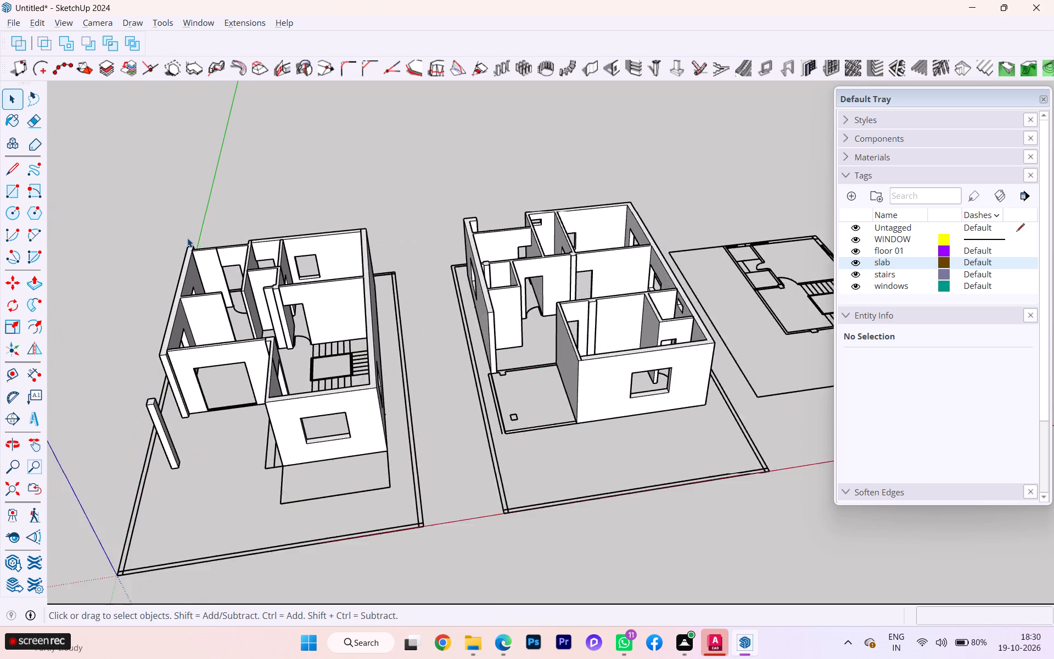
scroll(187, 238, "up", 2)
scroll(187, 238, "down", 2)
scroll(187, 238, "up", 2)
scroll(192, 244, "down", 1)
scroll(192, 244, "up", 1)
scroll(192, 245, "down", 2)
scroll(200, 256, "up", 5)
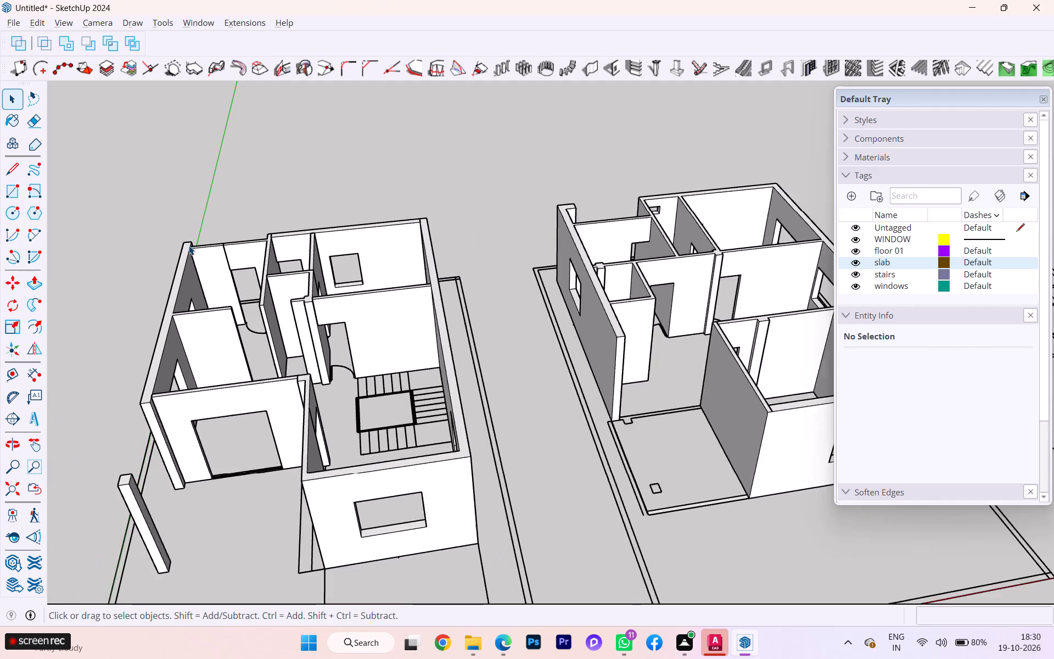
scroll(189, 245, "up", 1)
scroll(193, 237, "down", 2)
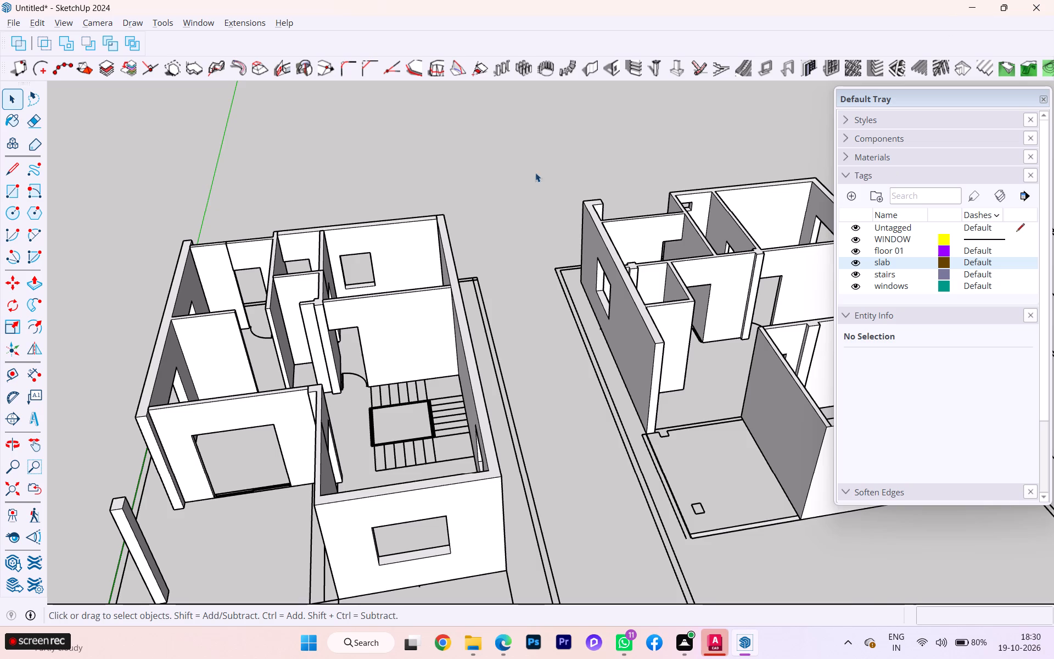
Compare the second house's interior walls and rear corner with those of the first house.
scroll(386, 249, "down", 4)
scroll(457, 283, "down", 1)
middle_click_drag(462, 295, 393, 306)
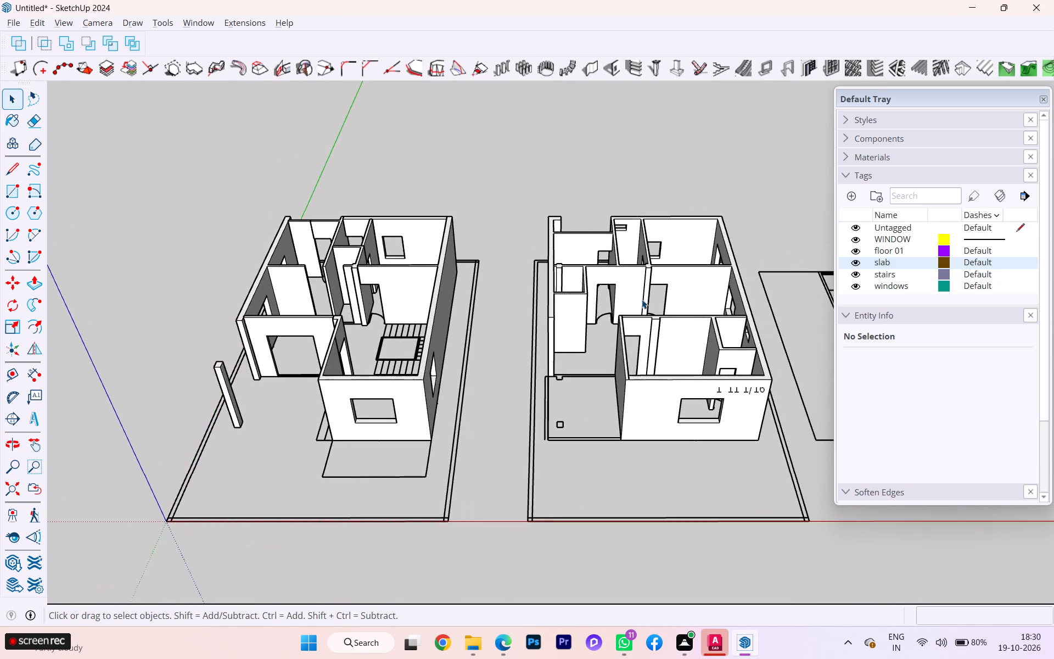
scroll(642, 299, "down", 4)
scroll(642, 299, "up", 4)
scroll(591, 247, "down", 1)
scroll(591, 247, "up", 5)
scroll(541, 242, "down", 1)
scroll(541, 242, "up", 1)
scroll(541, 242, "down", 1)
scroll(541, 242, "up", 1)
scroll(503, 205, "down", 1)
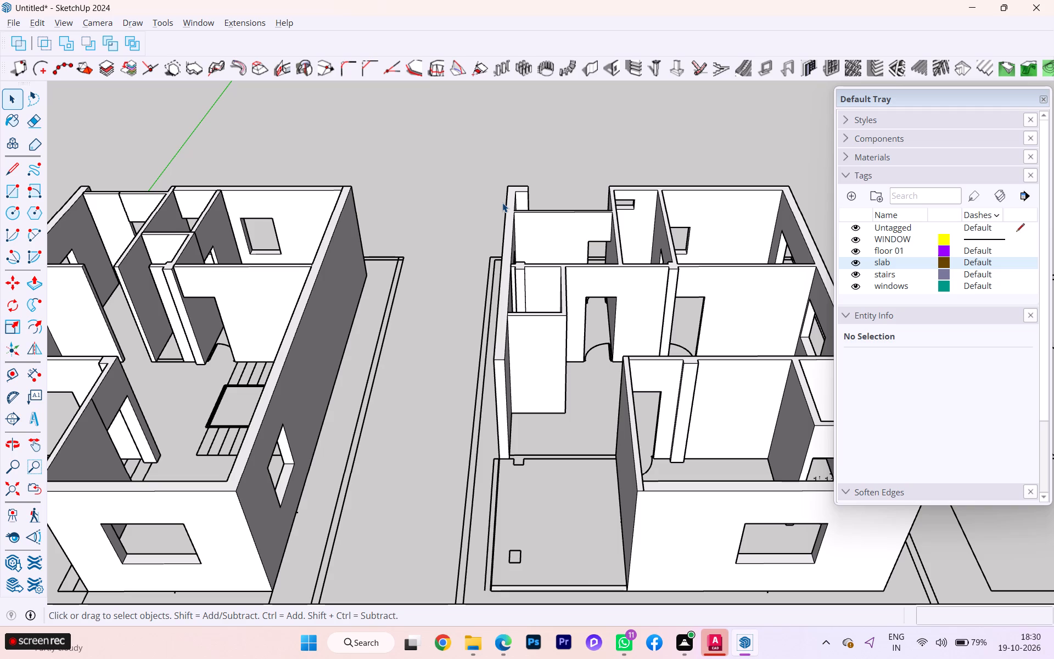
scroll(502, 191, "down", 1)
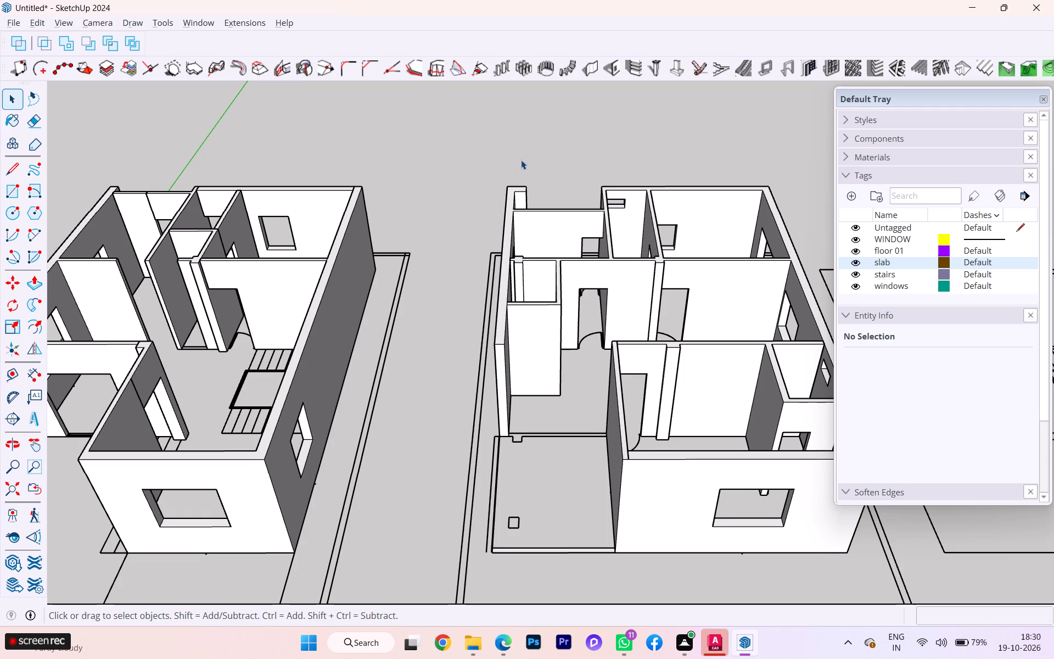
scroll(448, 236, "down", 2)
scroll(439, 248, "up", 2)
scroll(439, 248, "down", 1)
scroll(439, 248, "up", 1)
scroll(439, 248, "down", 1)
scroll(372, 245, "down", 2)
scroll(316, 253, "down", 1)
middle_click_drag(316, 253, 350, 238)
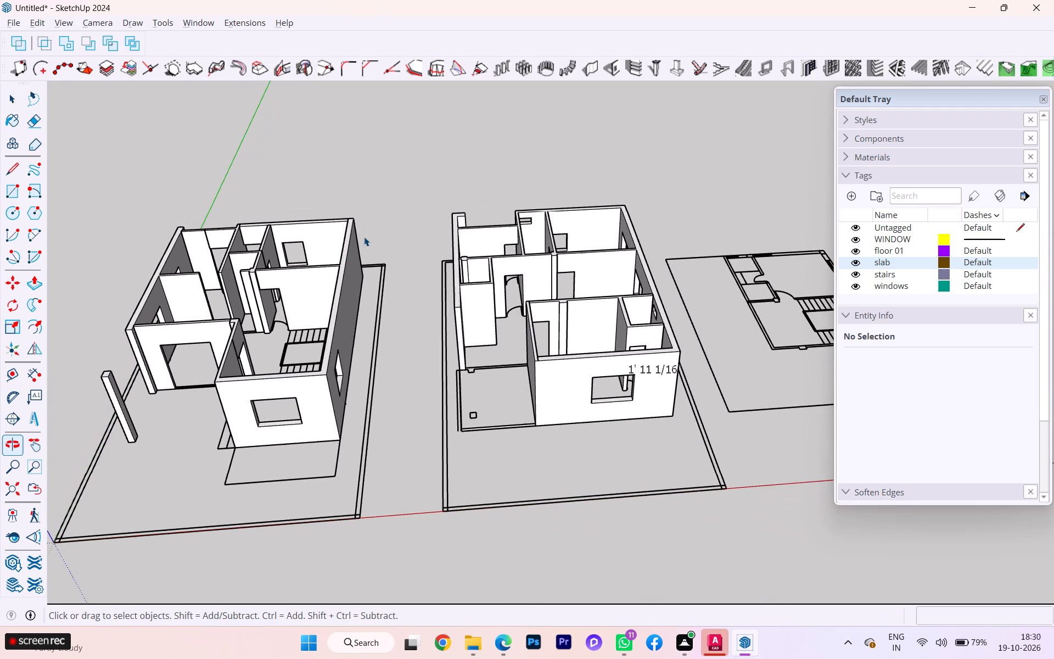
scroll(446, 235, "up", 1)
scroll(498, 266, "up", 8)
scroll(407, 200, "down", 2)
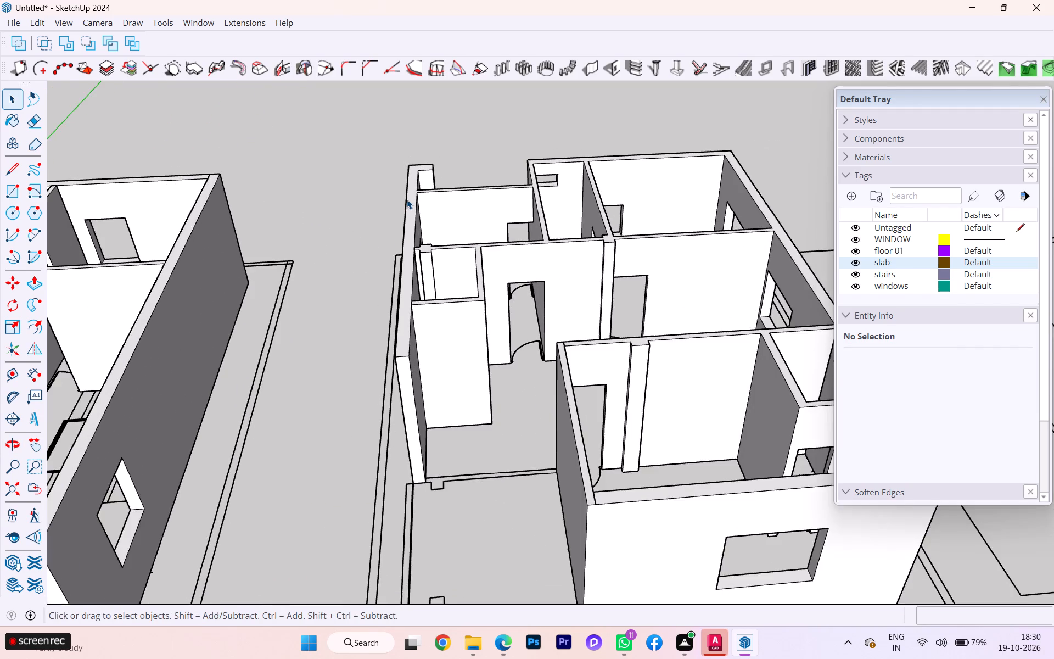
scroll(406, 193, "down", 3)
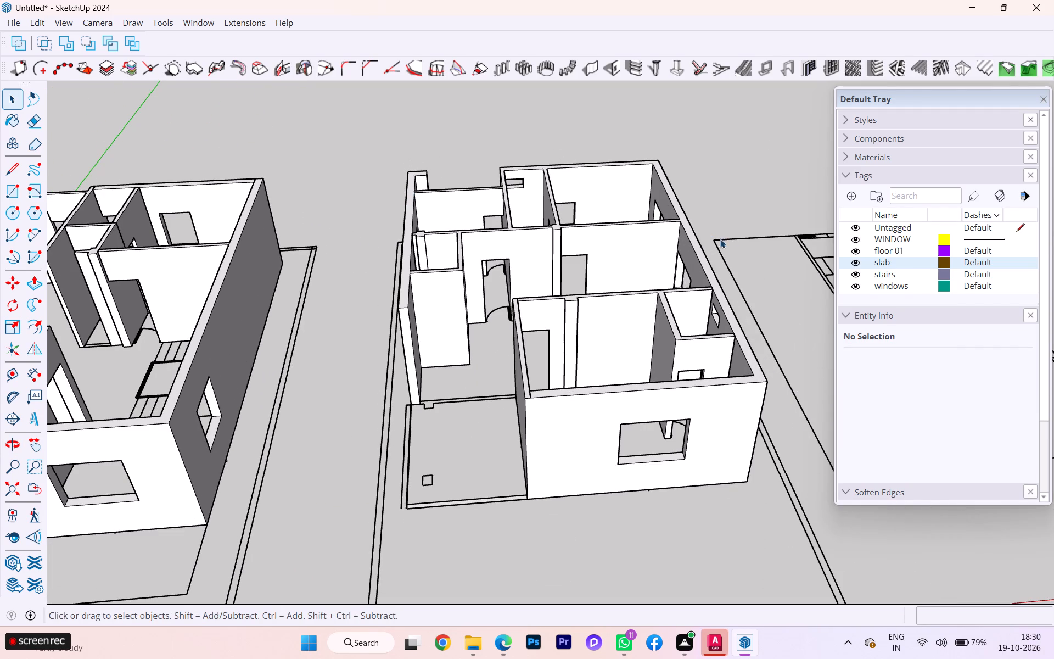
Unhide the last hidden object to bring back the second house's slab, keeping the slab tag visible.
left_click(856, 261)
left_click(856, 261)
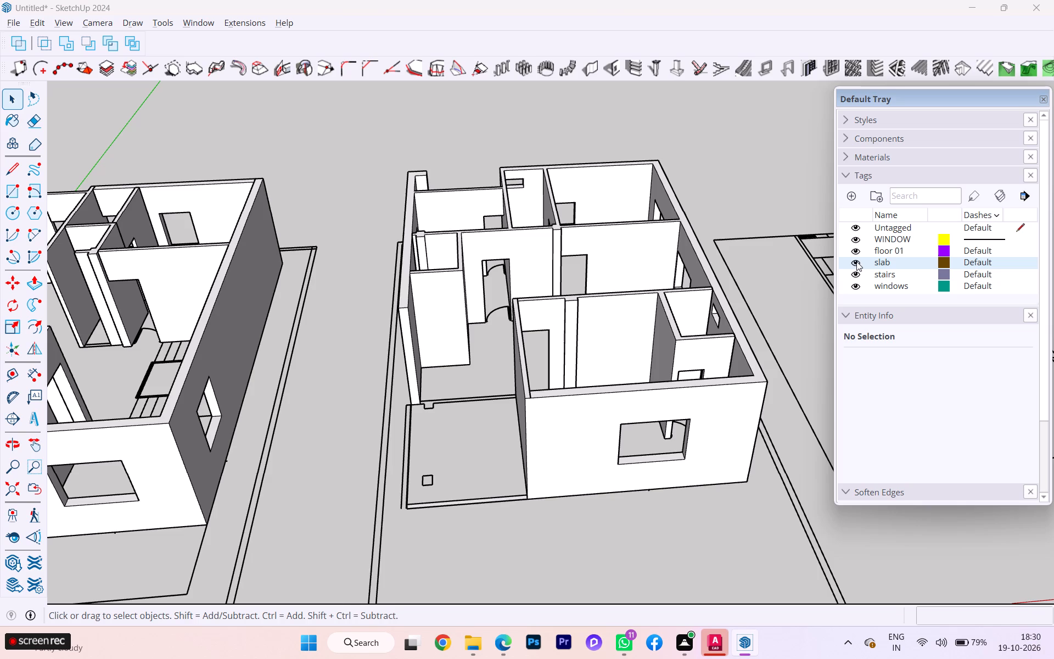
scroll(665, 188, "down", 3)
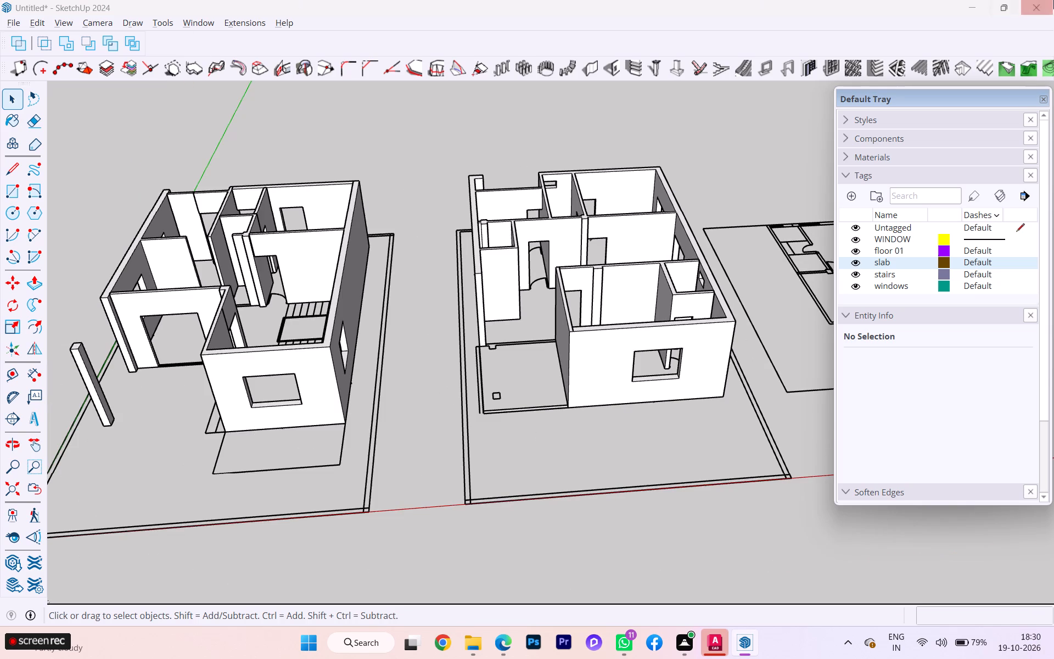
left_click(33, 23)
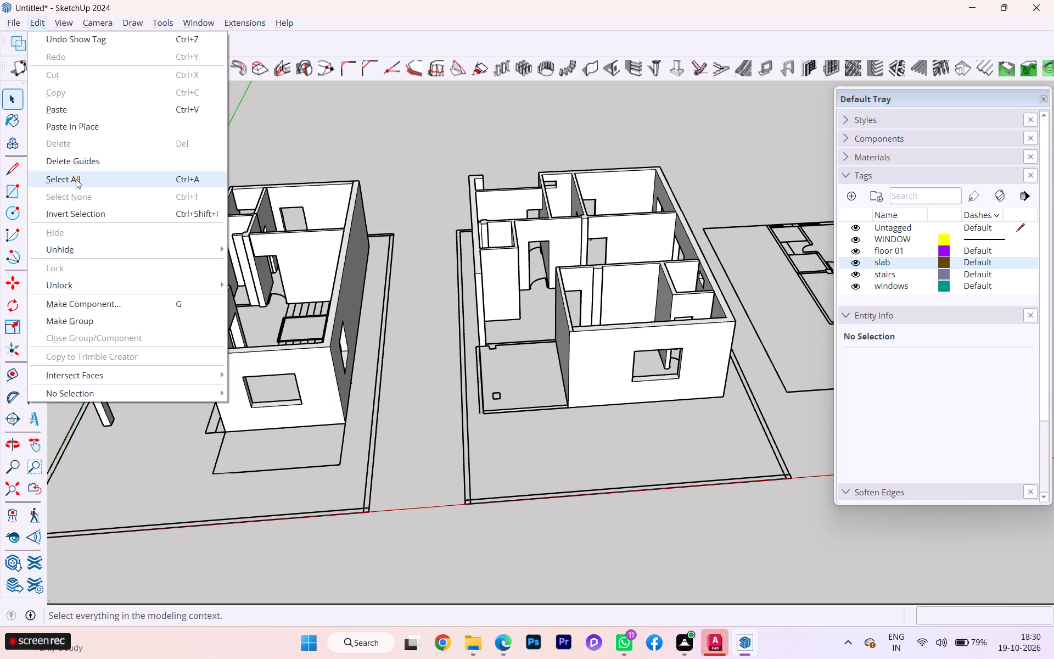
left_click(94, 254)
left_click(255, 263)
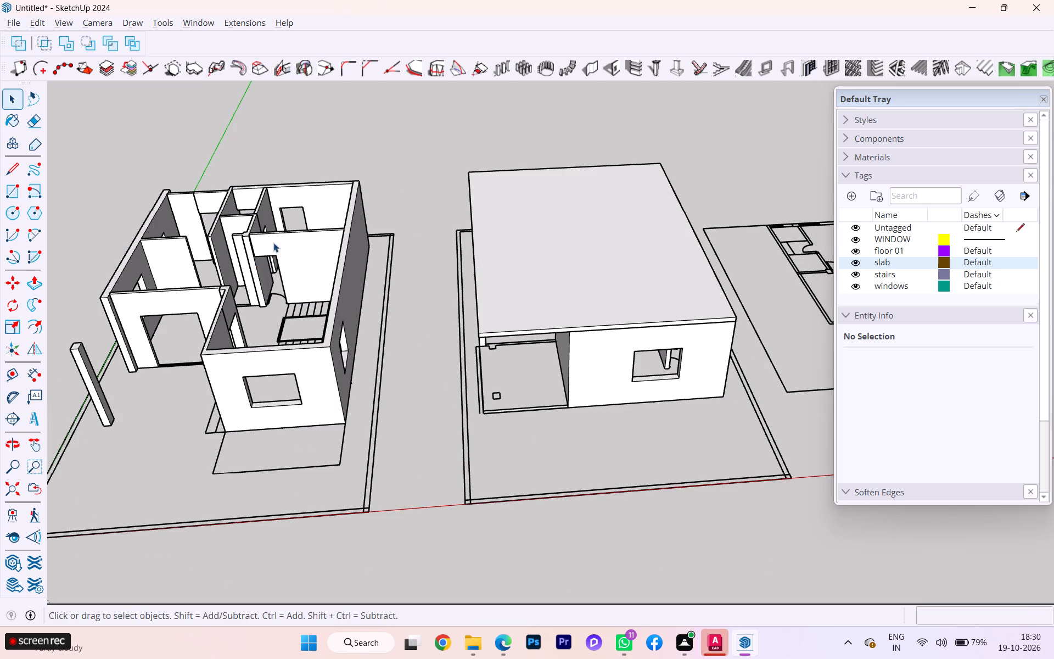
Delete the 1' 11 1/16" and 2' 6" linear dimensions along the base of the second house's long side wall.
scroll(336, 232, "down", 1)
middle_click_drag(342, 231, 311, 187)
scroll(552, 291, "up", 3)
scroll(565, 300, "down", 1)
middle_click_drag(617, 328, 559, 325)
scroll(612, 328, "down", 1)
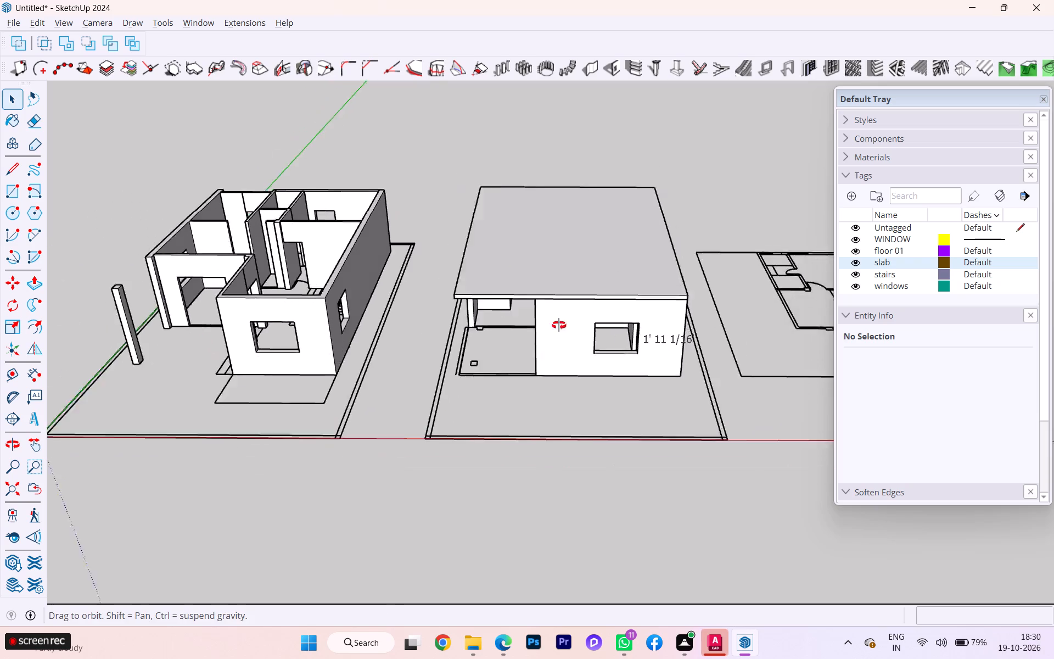
middle_click_drag(559, 325, 433, 310)
scroll(666, 353, "up", 3)
scroll(621, 358, "down", 1)
middle_click_drag(608, 356, 461, 376)
scroll(546, 381, "up", 2)
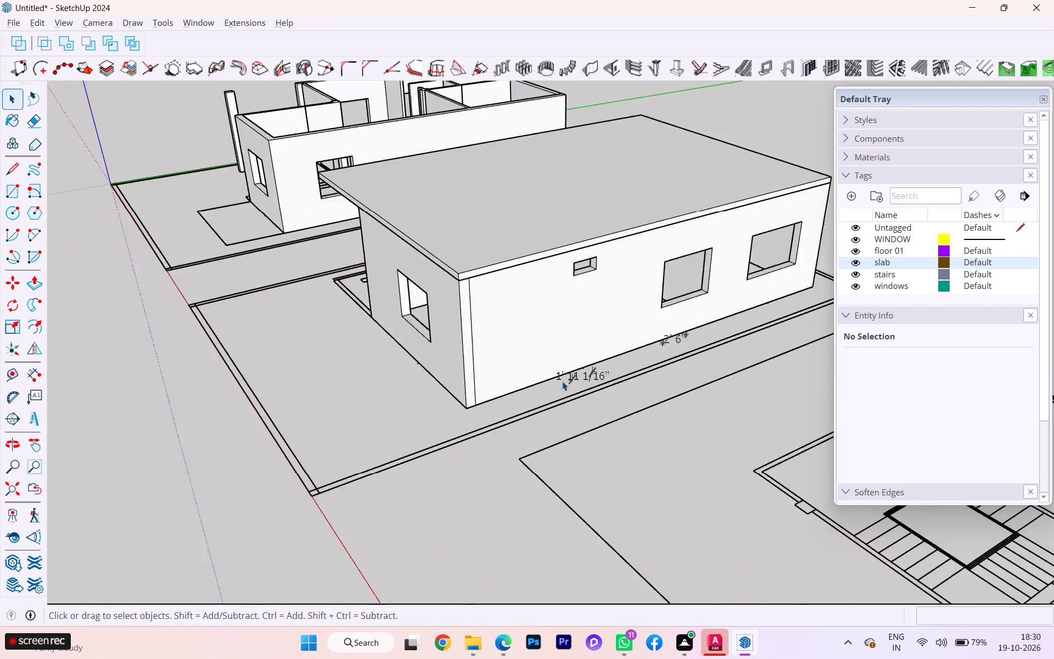
scroll(562, 381, "up", 2)
scroll(574, 386, "down", 1)
scroll(574, 386, "up", 2)
left_click(584, 373)
key("Delete")
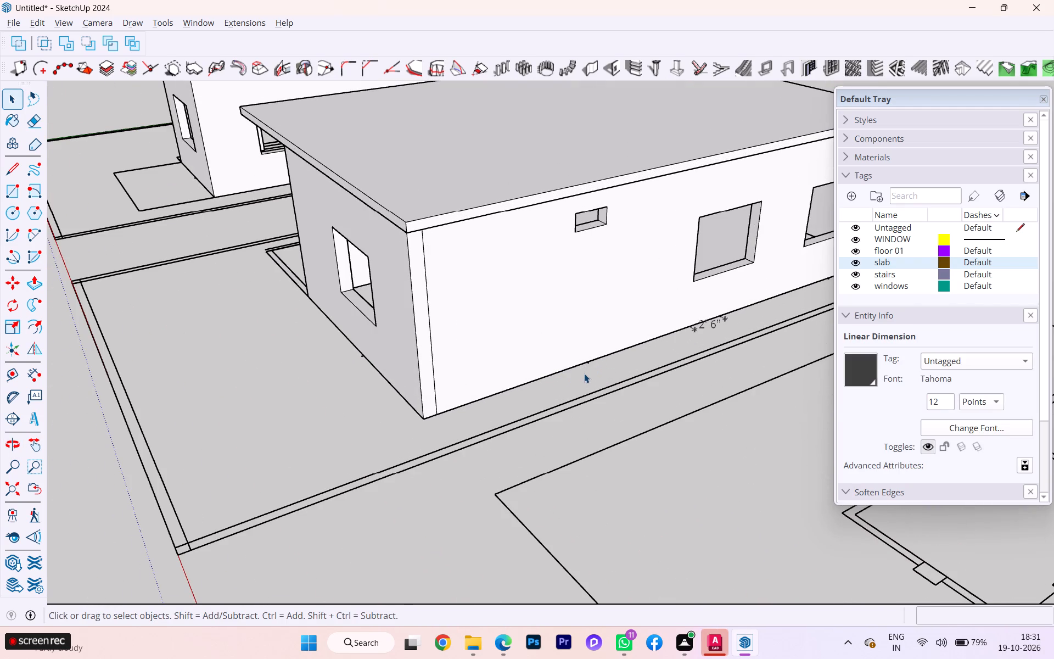
left_click(707, 323)
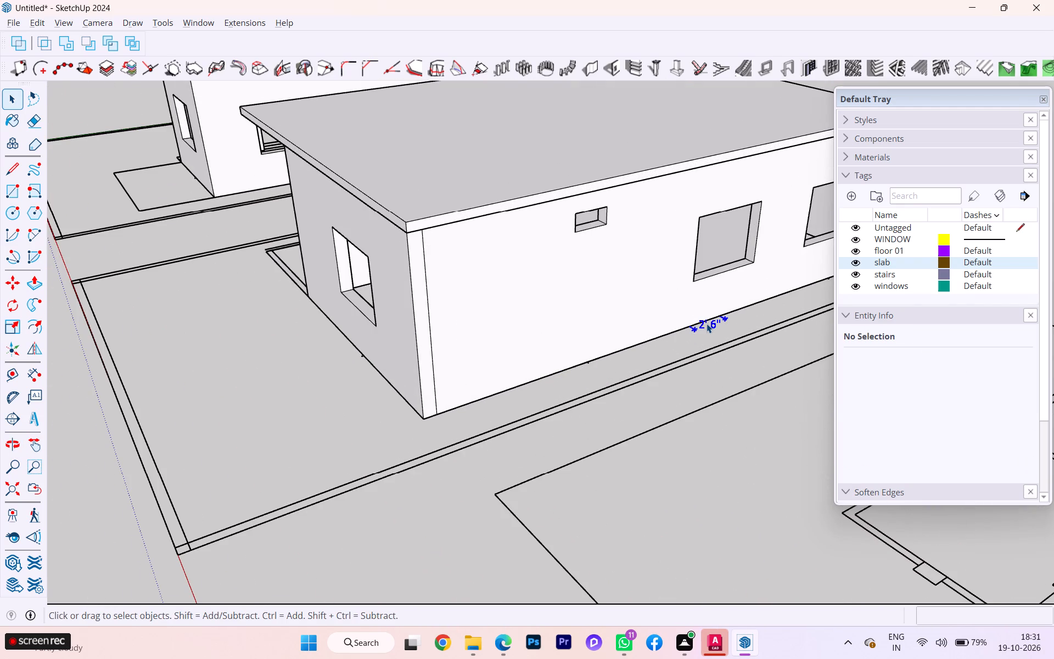
key("Delete")
scroll(428, 252, "down", 3)
scroll(424, 253, "up", 1)
scroll(404, 263, "down", 1)
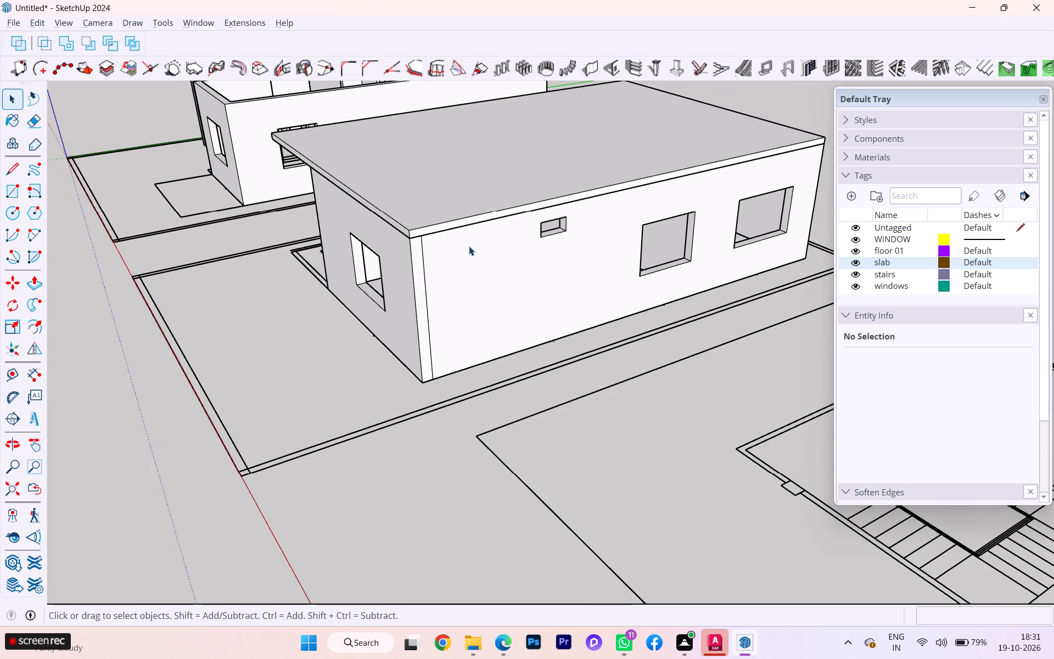
Erase the stray vertical edge beside the front corner on the second house's long side wall, inside the wall group.
middle_click_drag(458, 247, 434, 226)
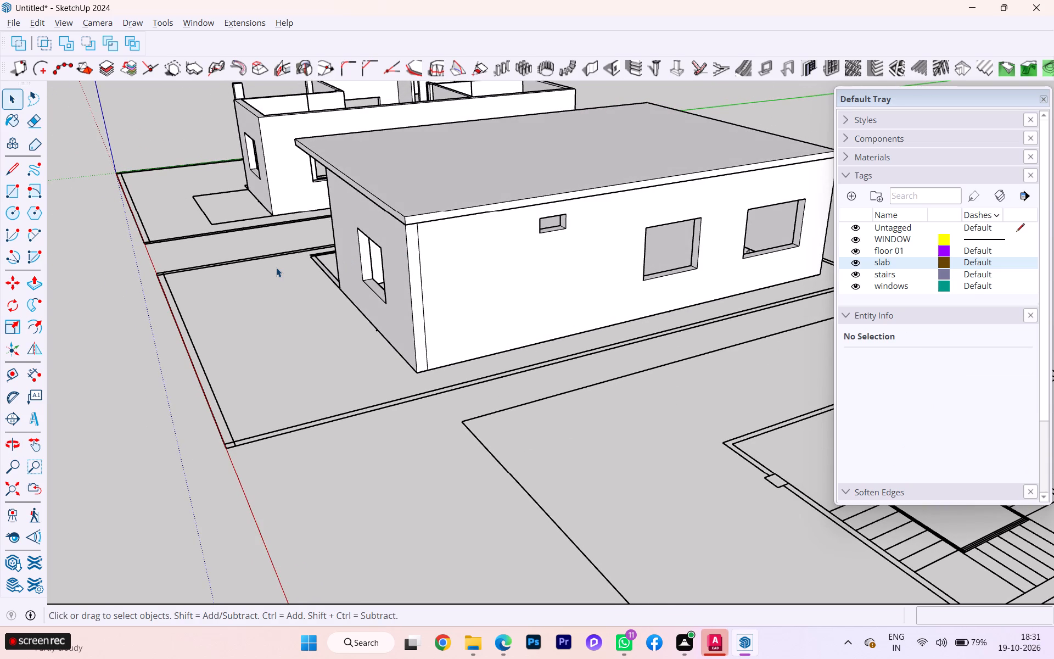
scroll(517, 252, "up", 3)
scroll(355, 247, "down", 1)
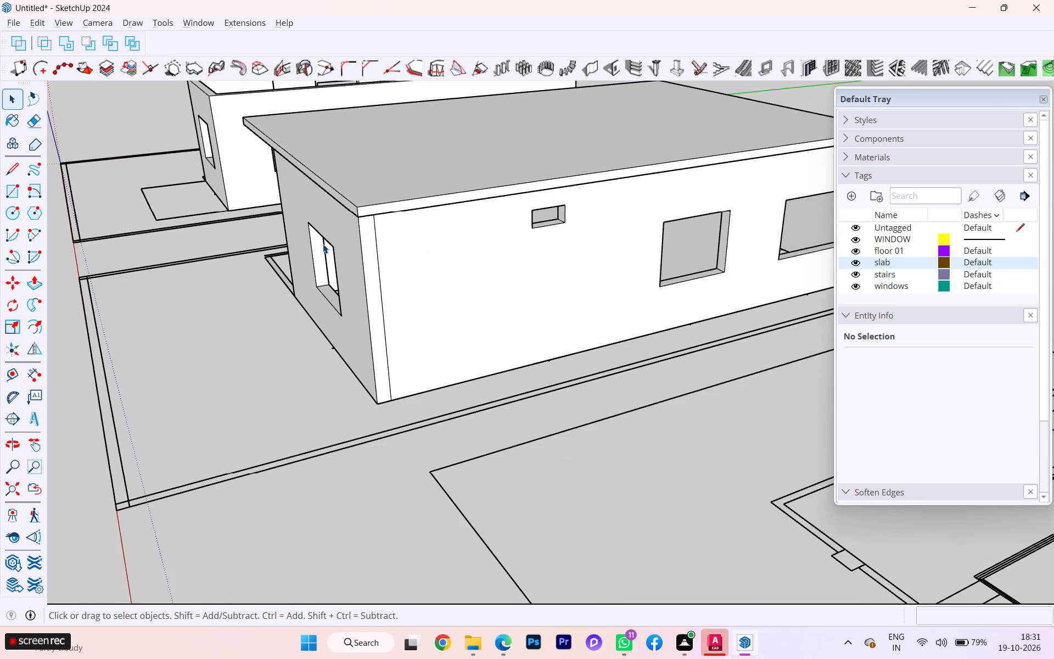
middle_click_drag(309, 242, 354, 248)
scroll(309, 242, "down", 1)
left_click(430, 257)
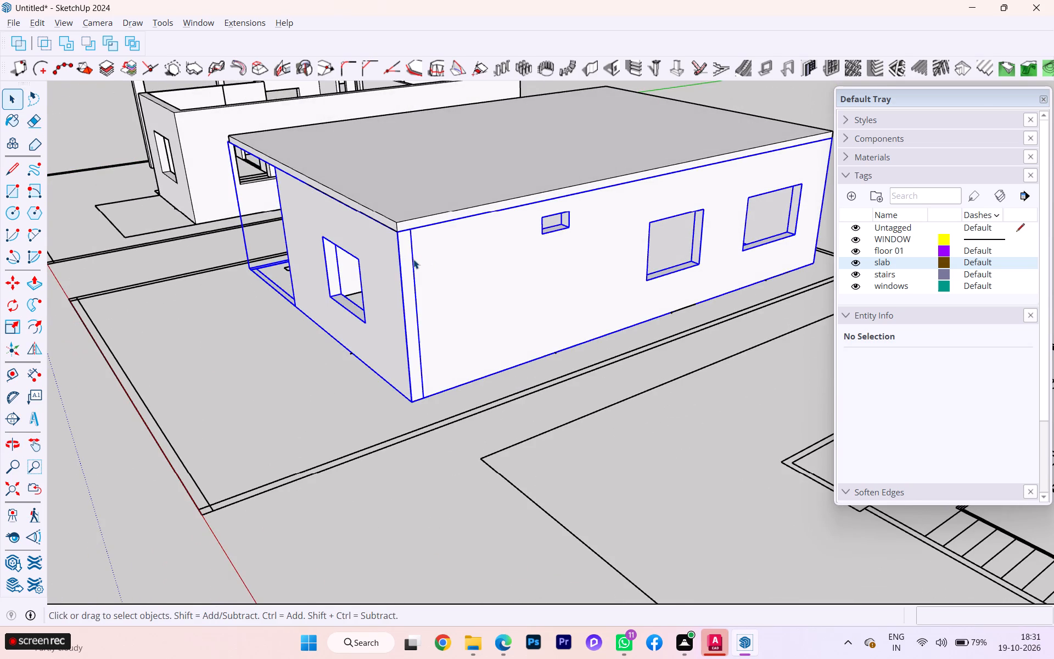
double_click(413, 259)
left_click(407, 263)
left_click(332, 376)
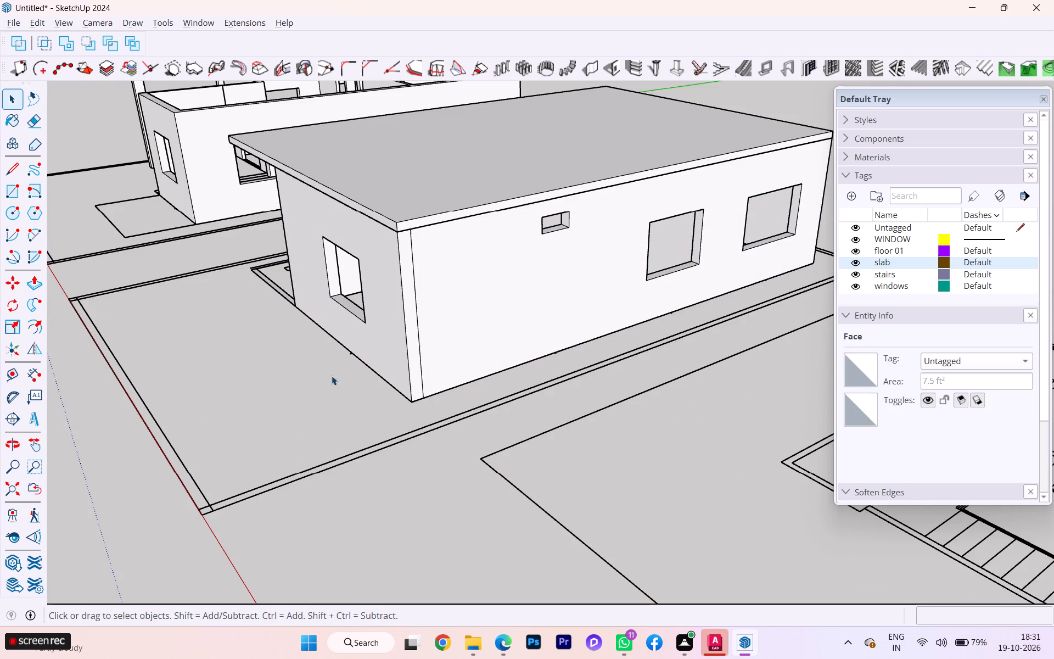
double_click(424, 300)
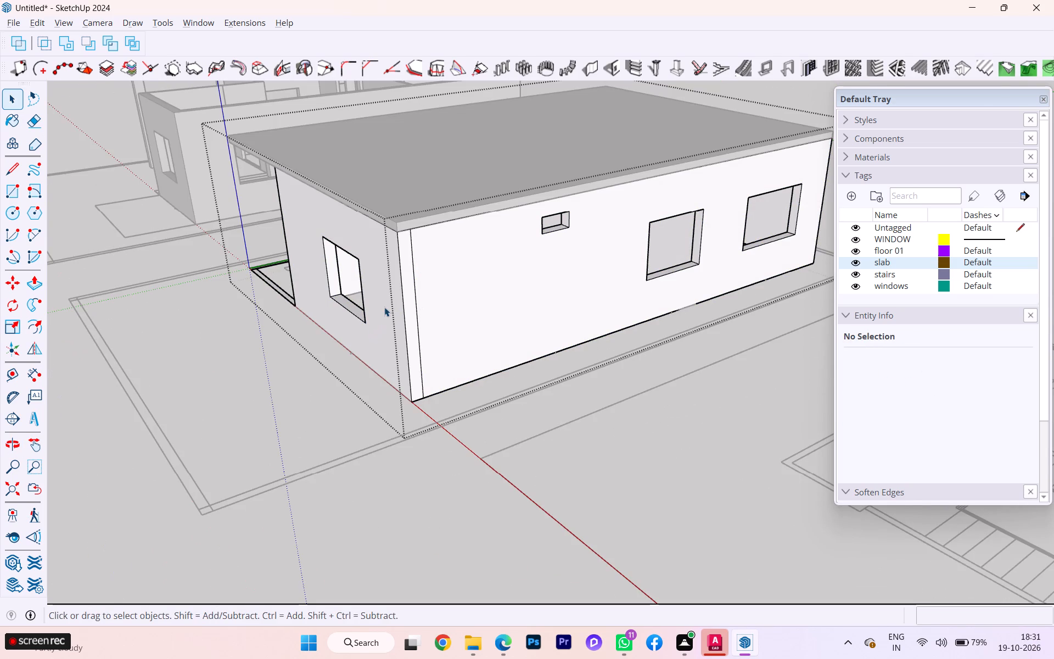
key("e")
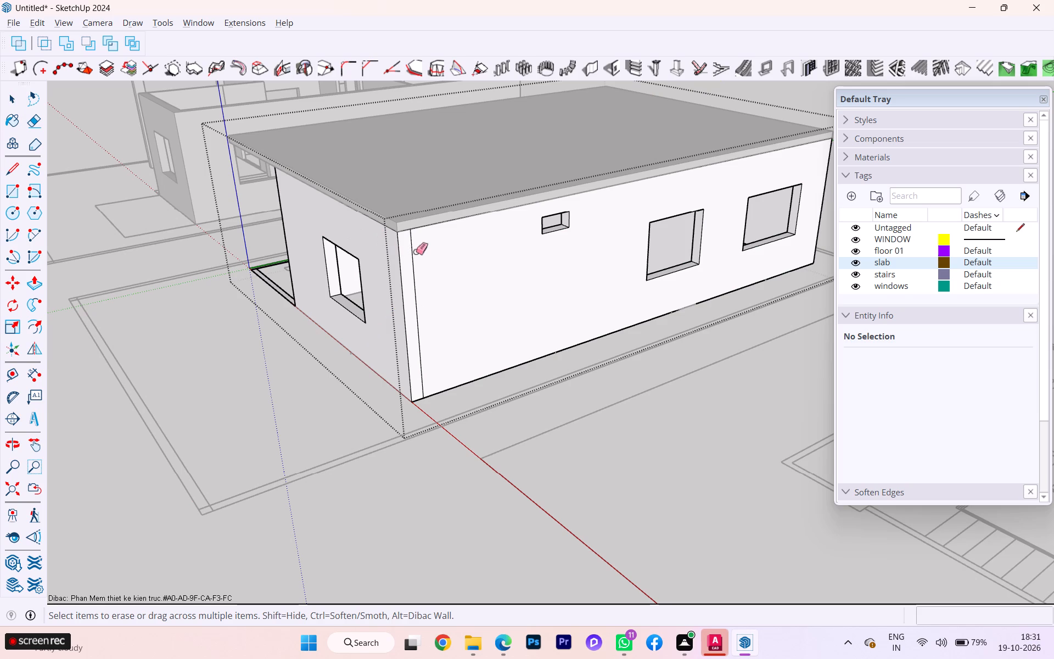
left_click(414, 254)
scroll(306, 272, "down", 2)
scroll(268, 294, "down", 1)
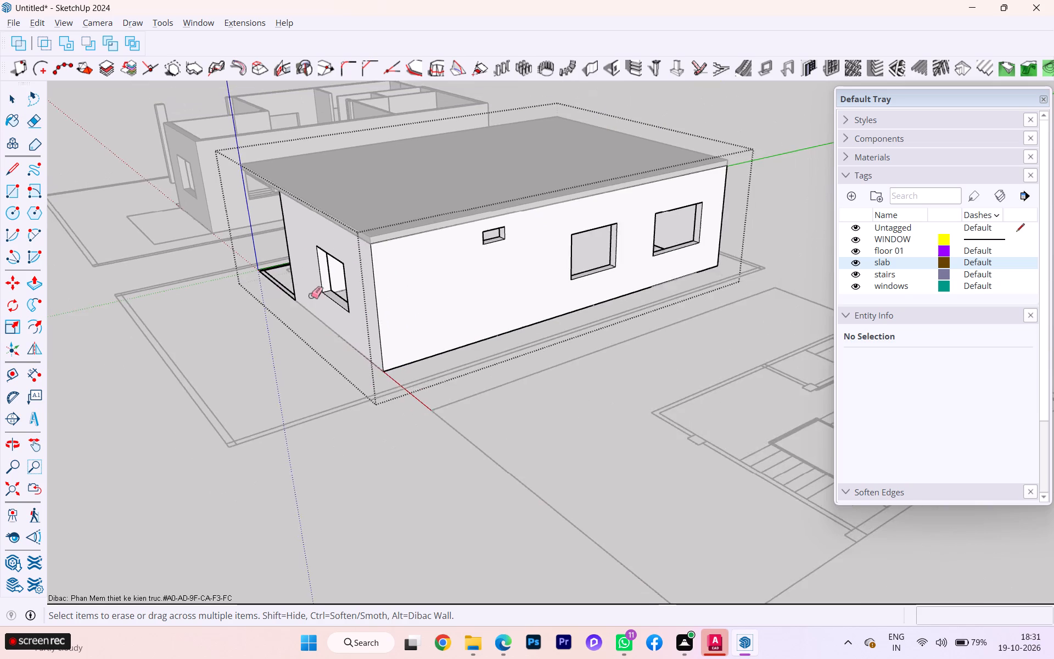
middle_click_drag(342, 295, 468, 299)
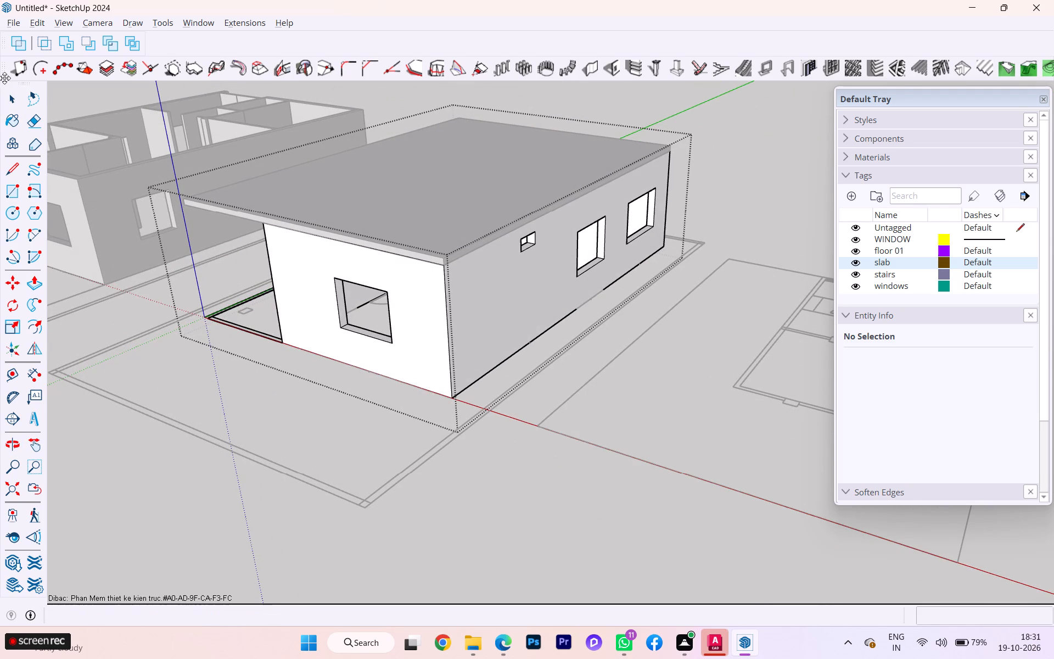
left_click(12, 103)
left_click(123, 461)
Examine the second house's front, checking the porch recess, the front window opening and the slab overhang.
scroll(178, 386, "down", 2)
middle_click_drag(180, 380, 345, 384)
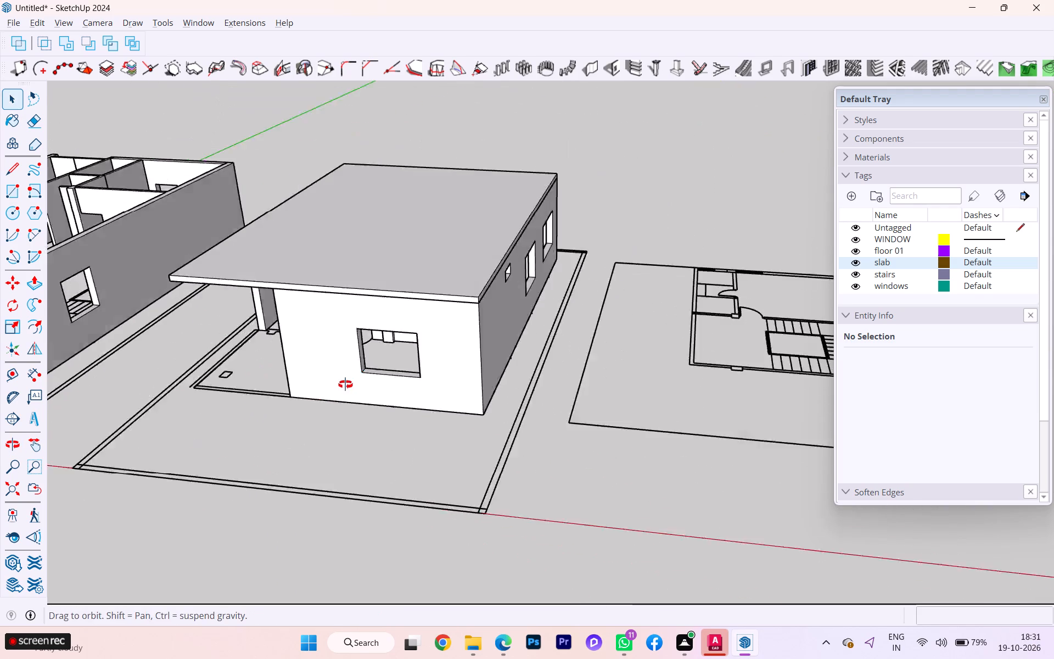
middle_click_drag(345, 384, 347, 385)
scroll(255, 337, "up", 5)
middle_click_drag(246, 314, 275, 241)
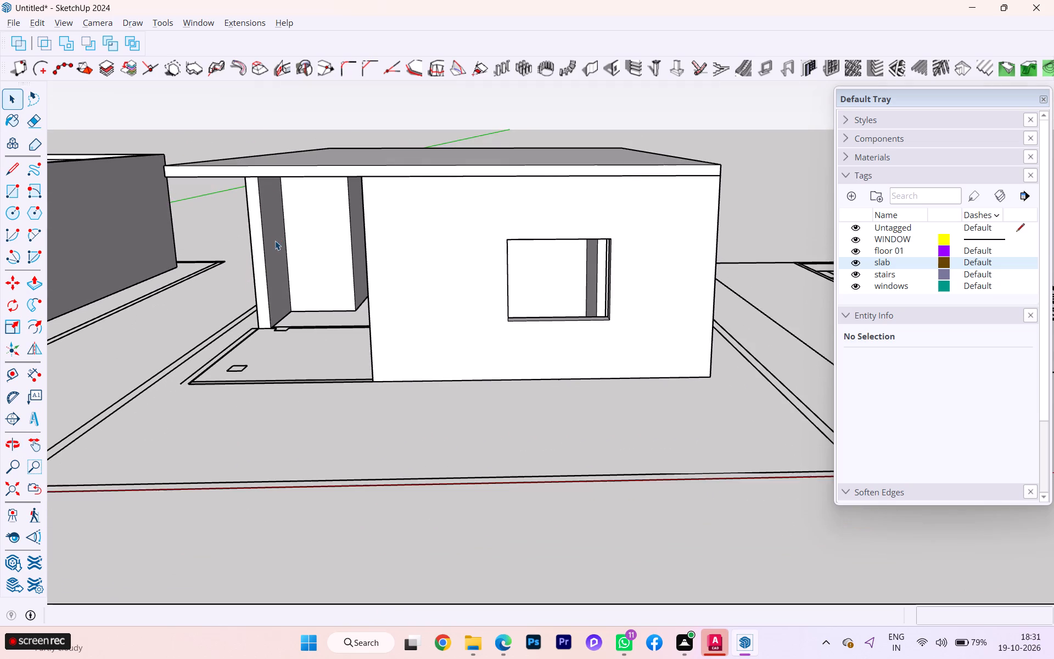
middle_click_drag(278, 234, 405, 230)
scroll(278, 234, "down", 1)
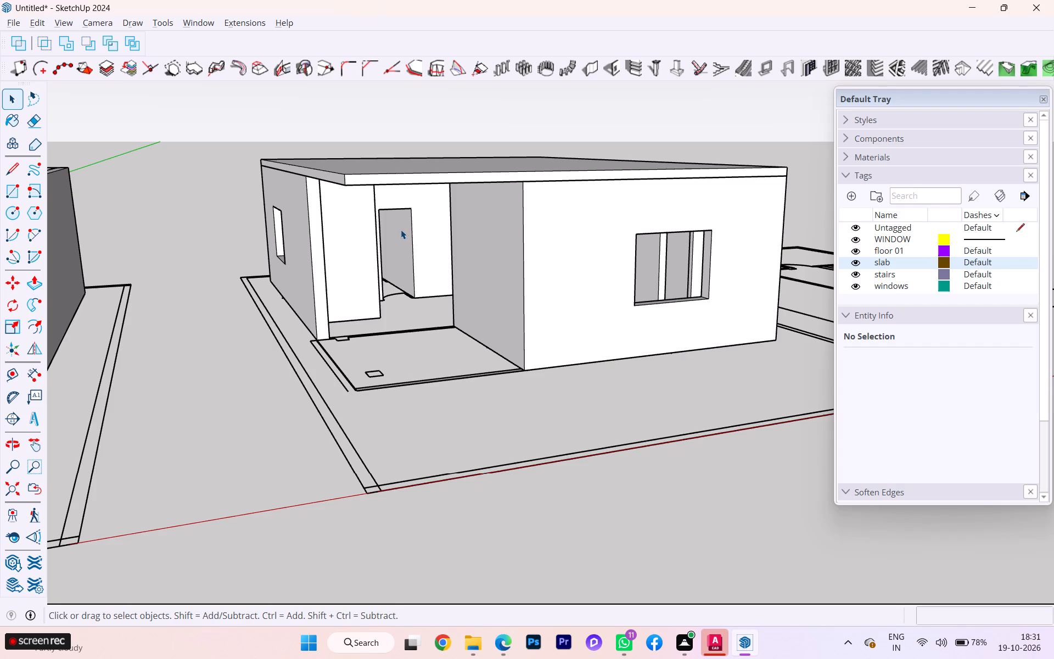
scroll(296, 261, "down", 2)
scroll(296, 261, "up", 1)
scroll(296, 261, "down", 5)
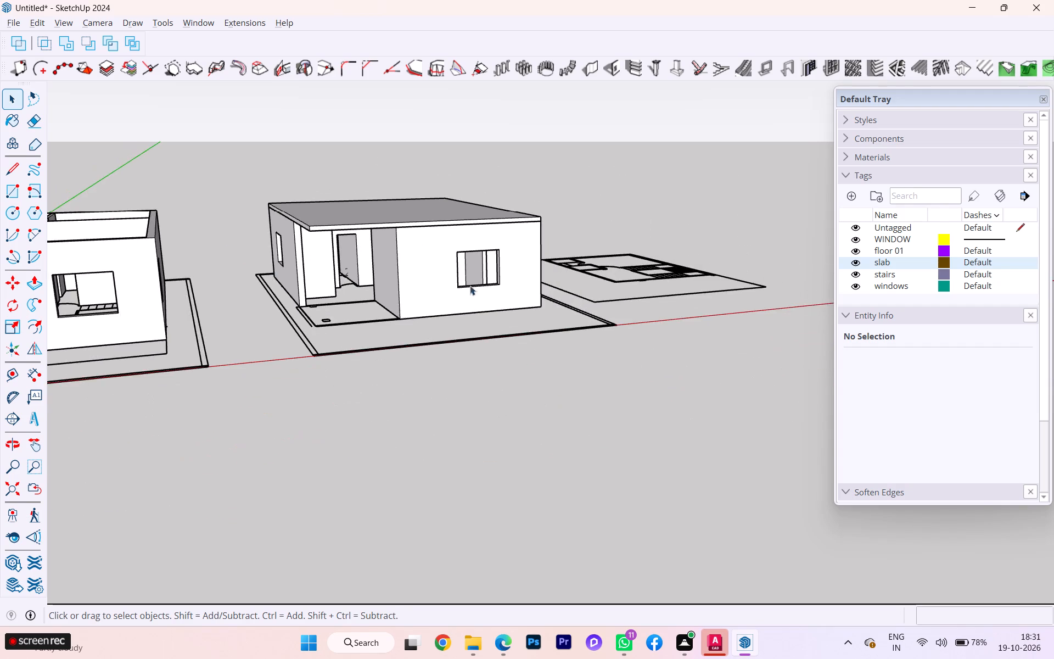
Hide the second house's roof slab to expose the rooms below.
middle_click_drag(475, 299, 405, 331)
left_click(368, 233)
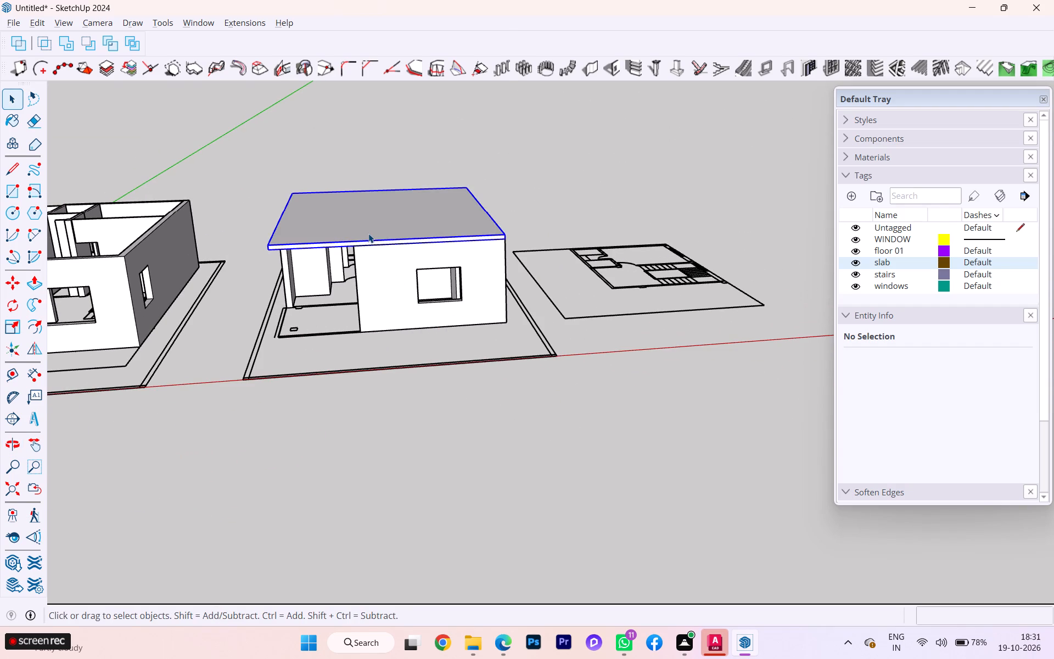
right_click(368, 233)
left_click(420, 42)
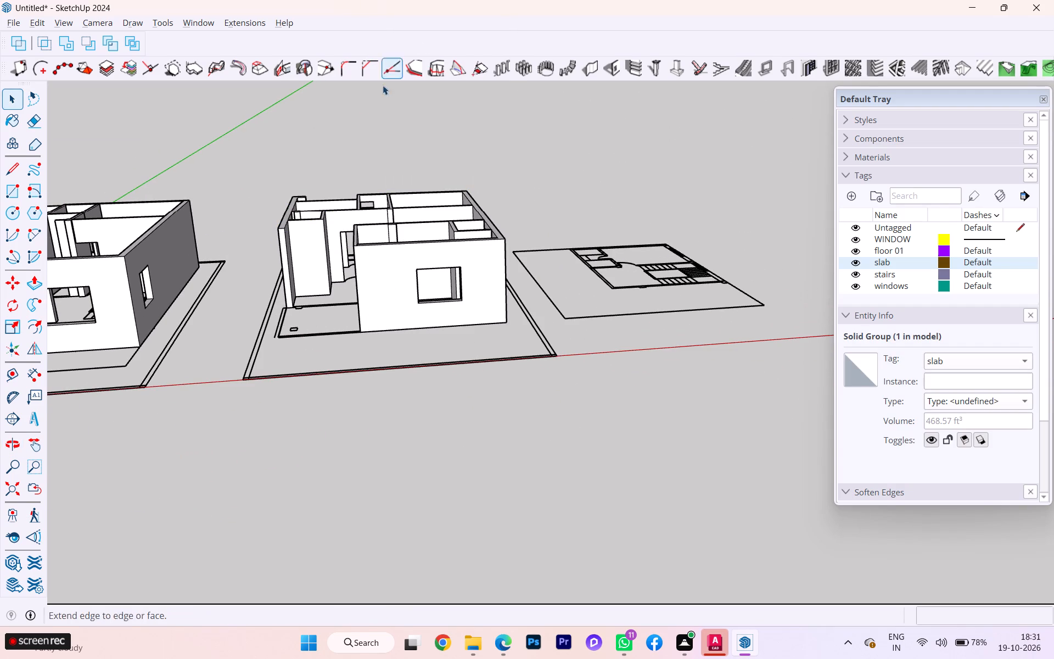
Examine the second house's interior from above, checking the room walls, door openings, columns and stair area.
middle_click_drag(344, 152, 473, 301)
scroll(373, 252, "up", 3)
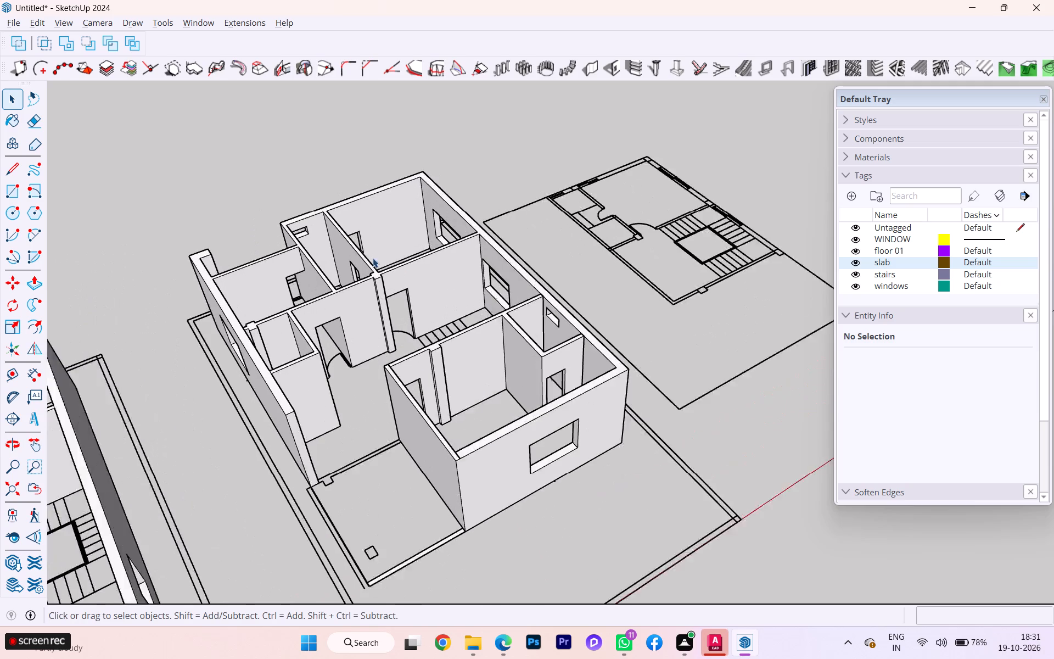
scroll(373, 258, "up", 6)
scroll(367, 243, "down", 1)
scroll(367, 243, "up", 1)
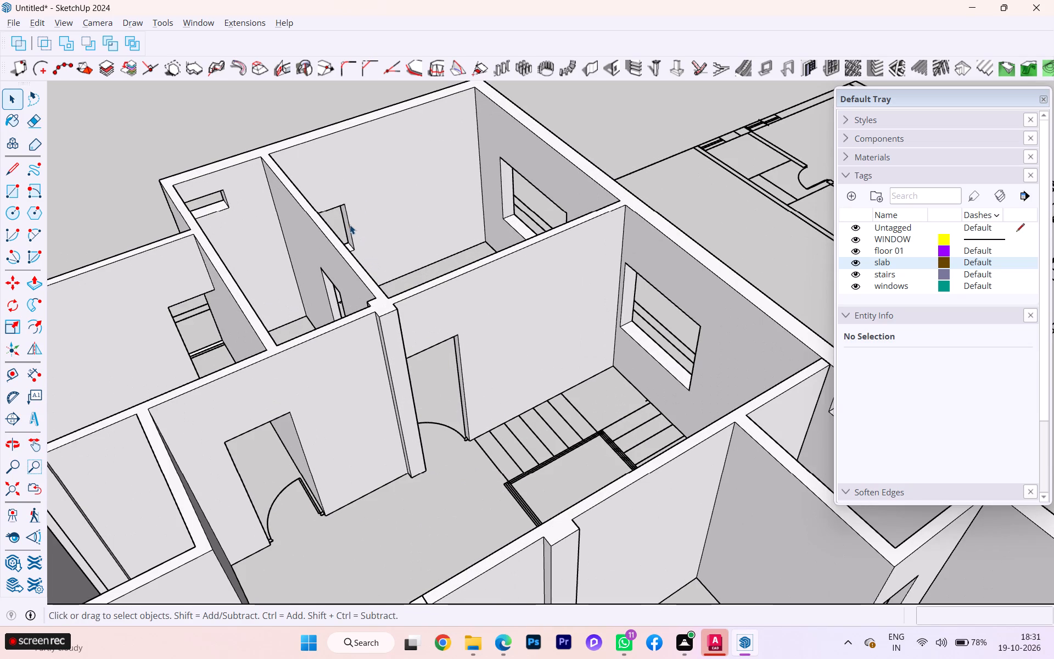
scroll(344, 207, "down", 1)
scroll(344, 207, "up", 1)
scroll(344, 207, "down", 1)
middle_click_drag(337, 210, 193, 199)
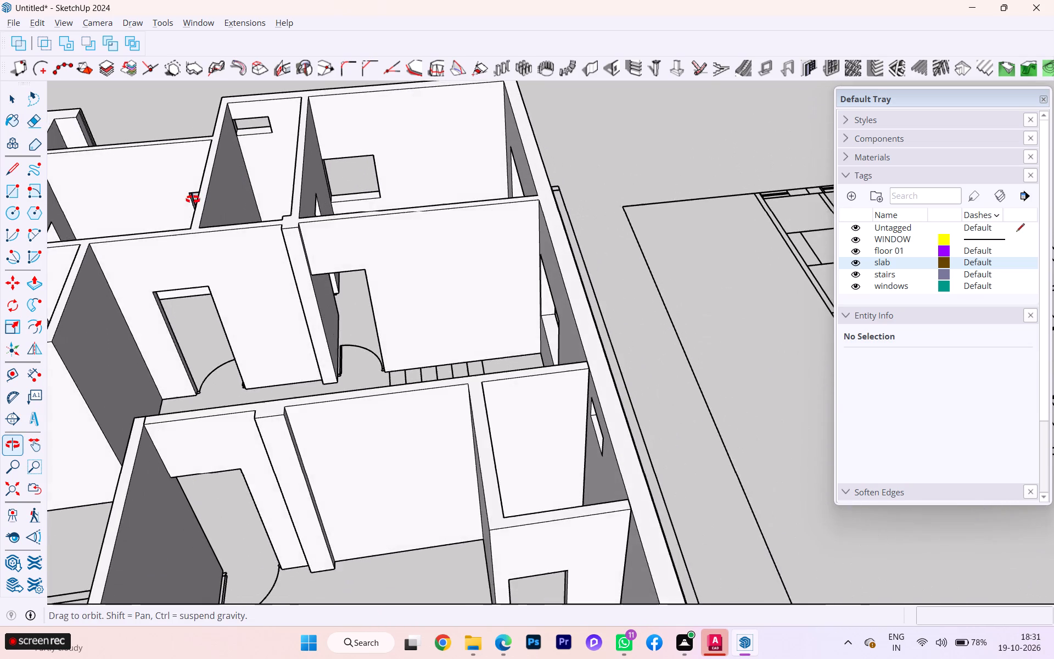
middle_click_drag(193, 199, 195, 193)
scroll(285, 169, "up", 2)
scroll(296, 171, "down", 1)
scroll(299, 172, "up", 10)
scroll(361, 181, "down", 3)
scroll(361, 181, "up", 2)
scroll(361, 181, "down", 1)
scroll(361, 181, "up", 4)
scroll(343, 178, "down", 2)
scroll(343, 178, "up", 4)
middle_click_drag(251, 193, 135, 194)
scroll(253, 182, "down", 1)
scroll(253, 182, "up", 2)
scroll(254, 182, "down", 5)
scroll(385, 233, "up", 1)
scroll(385, 233, "down", 2)
scroll(385, 233, "up", 2)
scroll(386, 234, "down", 2)
scroll(386, 234, "up", 1)
scroll(386, 234, "down", 1)
scroll(267, 243, "down", 3)
middle_click_drag(266, 244, 294, 201)
scroll(287, 219, "down", 3)
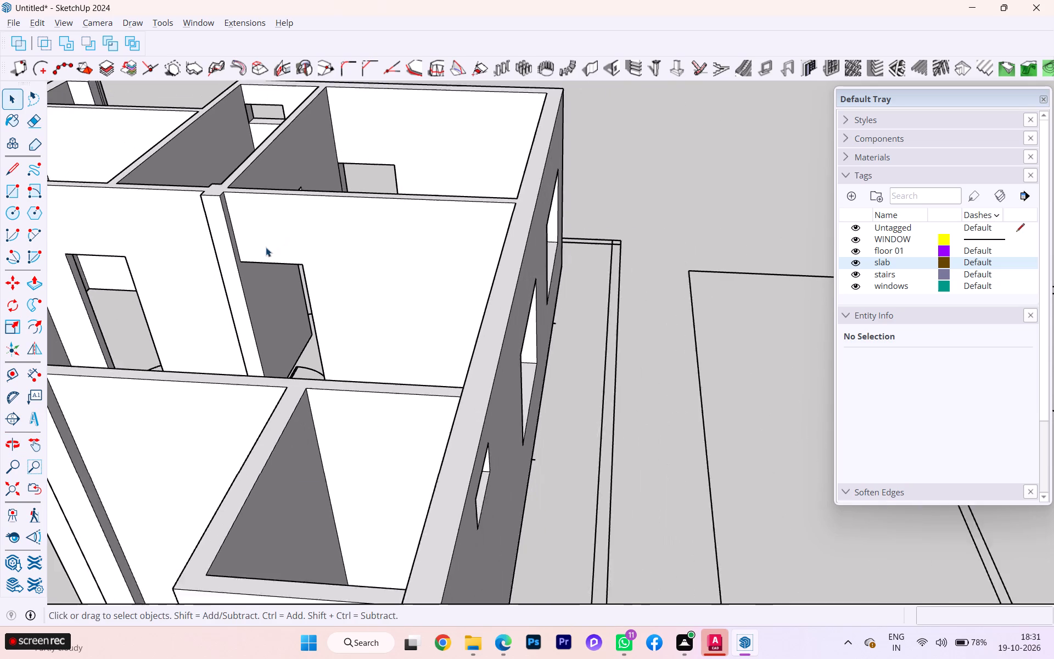
scroll(266, 247, "down", 1)
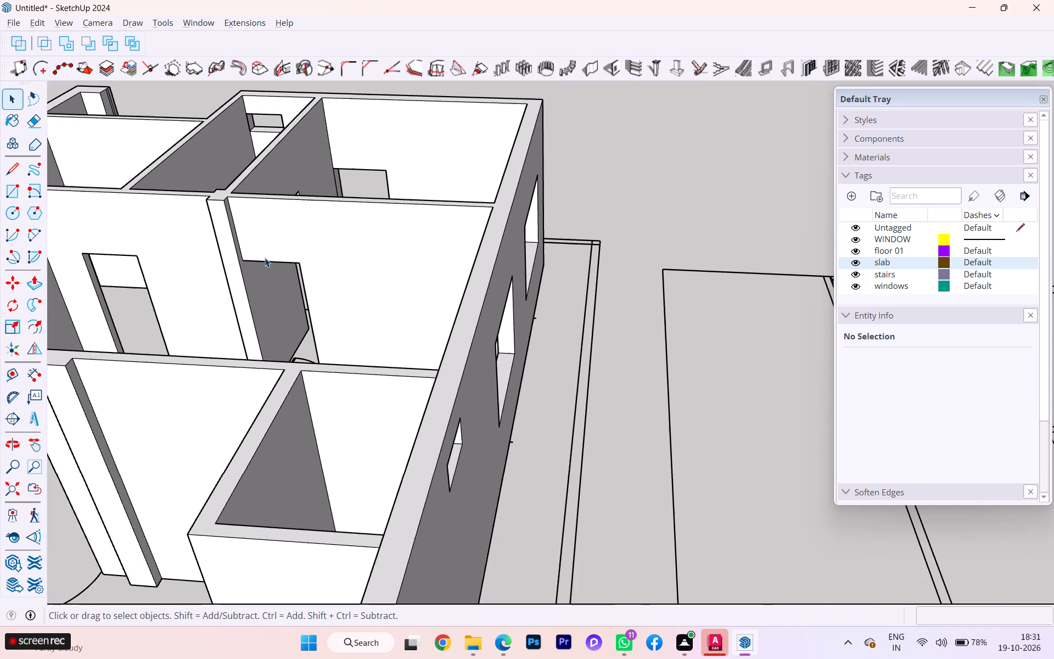
scroll(461, 271, "down", 2)
scroll(576, 287, "down", 2)
scroll(579, 288, "up", 3)
scroll(581, 292, "down", 1)
Examine the second house's long side wall with its three window openings and the flat floor plan beside it.
middle_click_drag(509, 321, 283, 337)
scroll(284, 332, "down", 2)
middle_click_drag(458, 314, 357, 316)
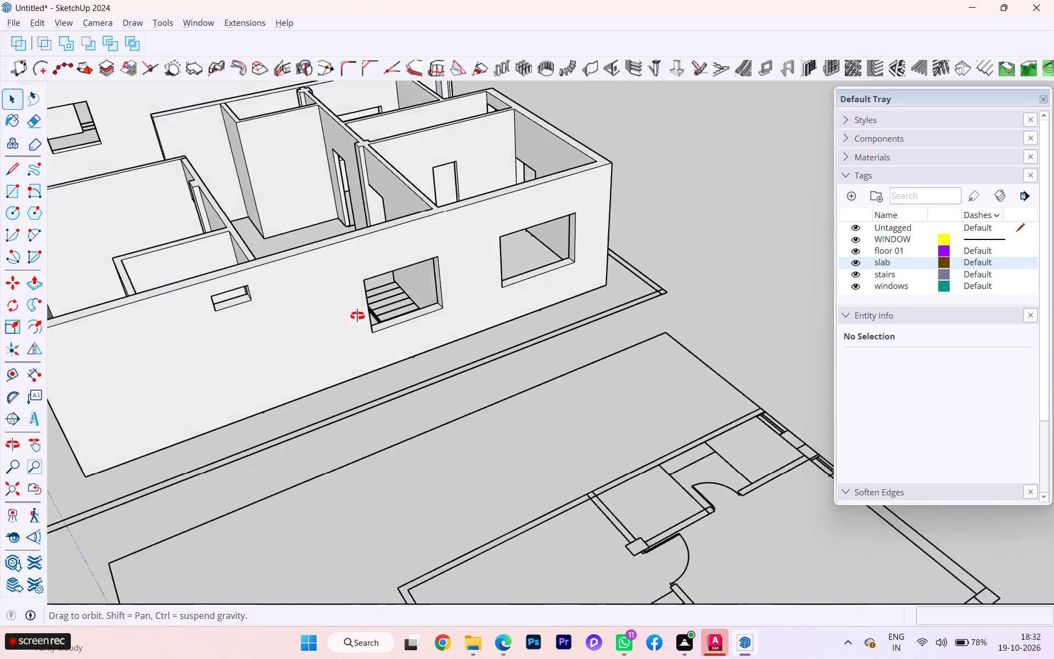
middle_click_drag(357, 316, 327, 316)
scroll(319, 313, "down", 2)
scroll(319, 313, "up", 5)
scroll(319, 313, "down", 1)
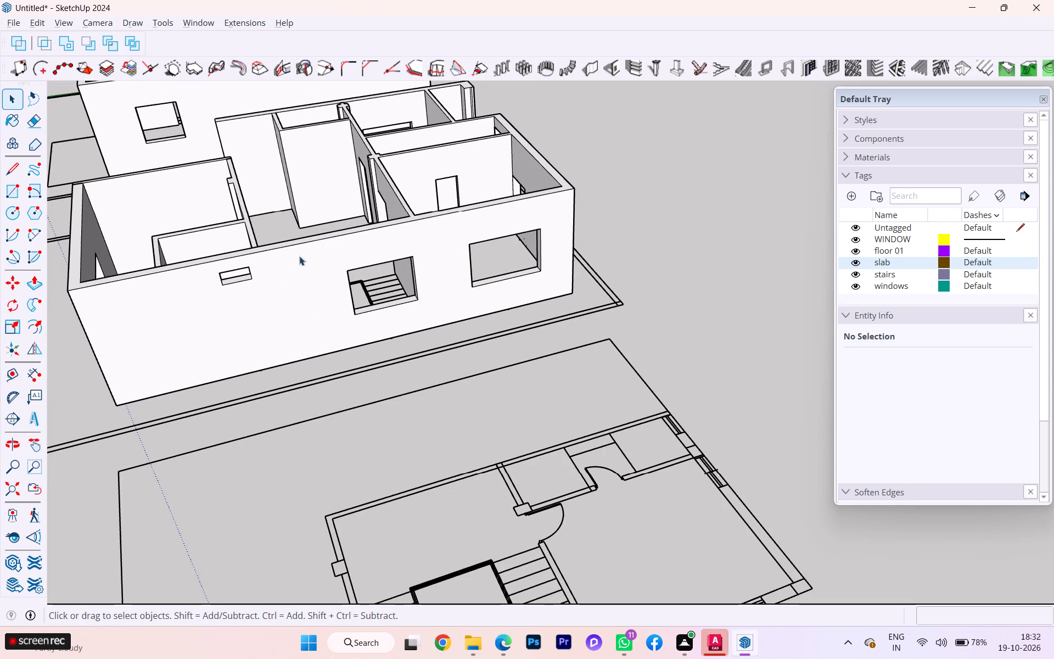
scroll(248, 259, "down", 3)
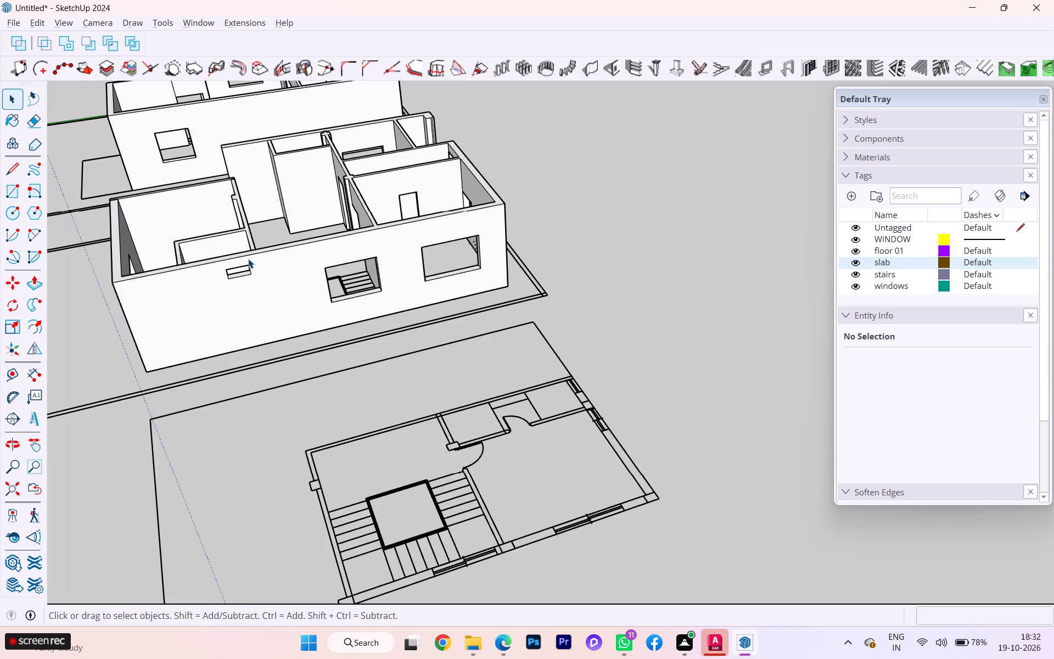
scroll(283, 237, "up", 1)
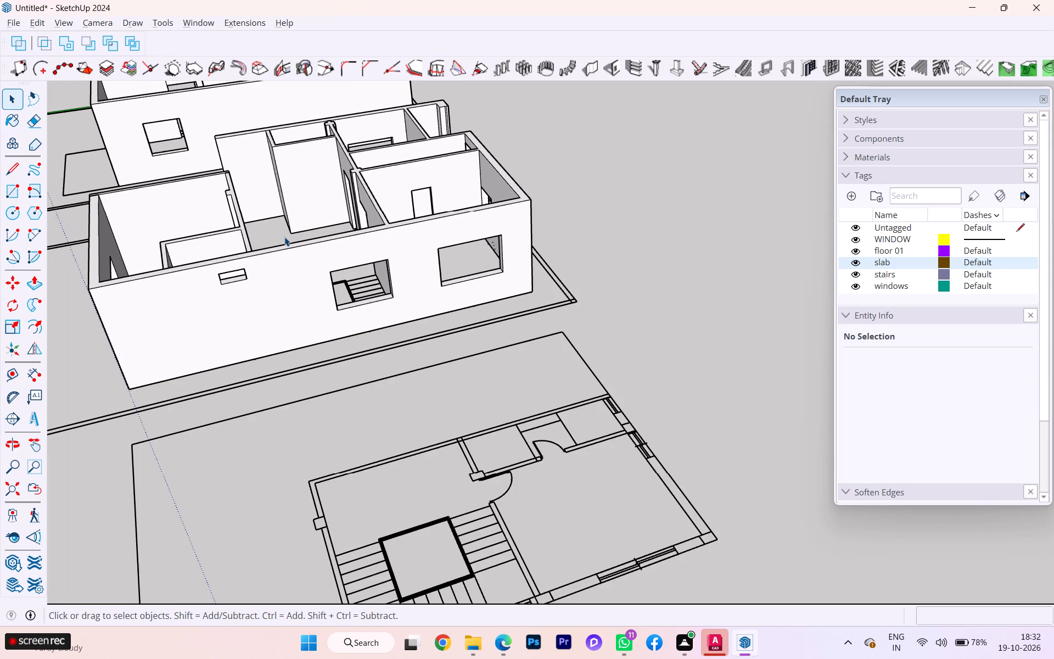
scroll(347, 288, "up", 2)
scroll(344, 291, "down", 1)
scroll(338, 292, "up", 1)
scroll(292, 273, "up", 1)
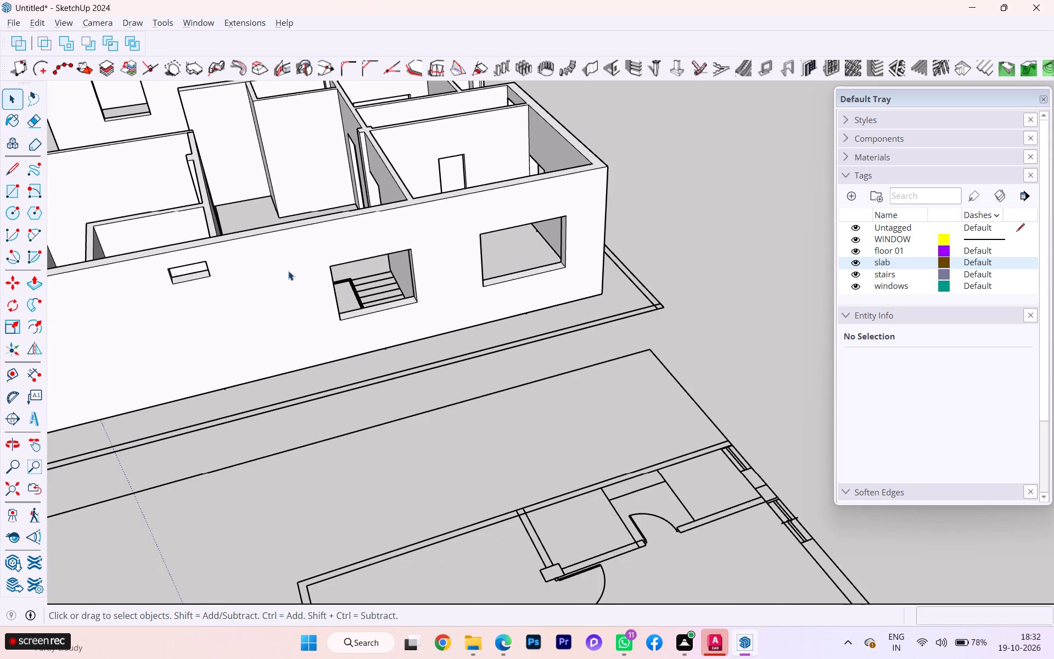
middle_click_drag(288, 271, 279, 258)
scroll(279, 258, "down", 3)
scroll(279, 258, "up", 1)
scroll(279, 258, "down", 1)
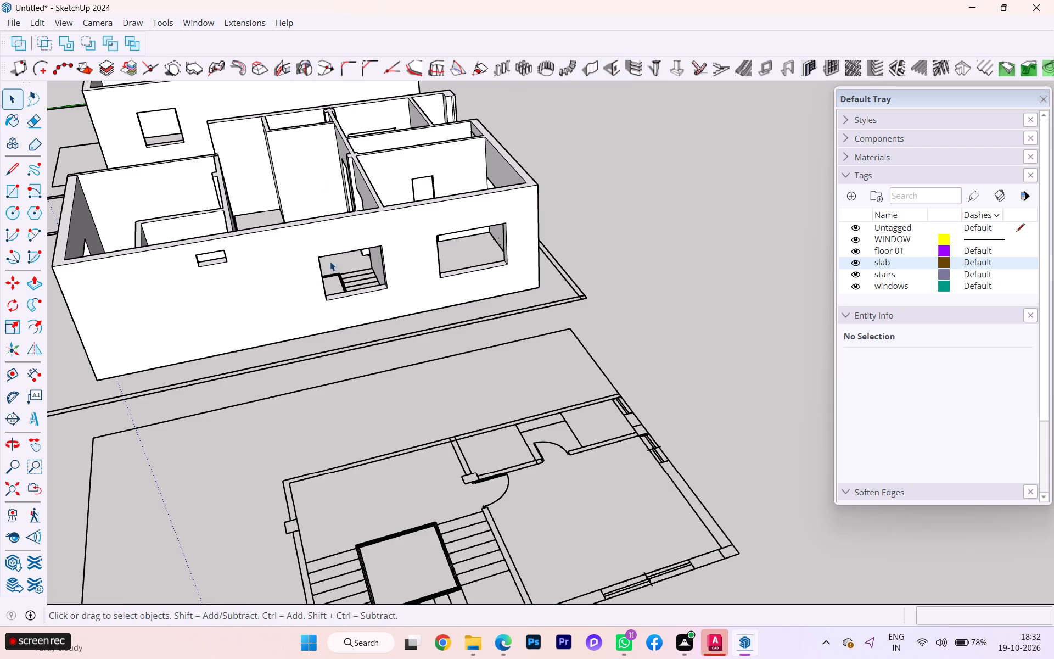
scroll(406, 173, "down", 2)
scroll(407, 173, "up", 1)
Review the second house's open room layout from the front corner, together with its neighbouring plans.
middle_click_drag(419, 175, 737, 147)
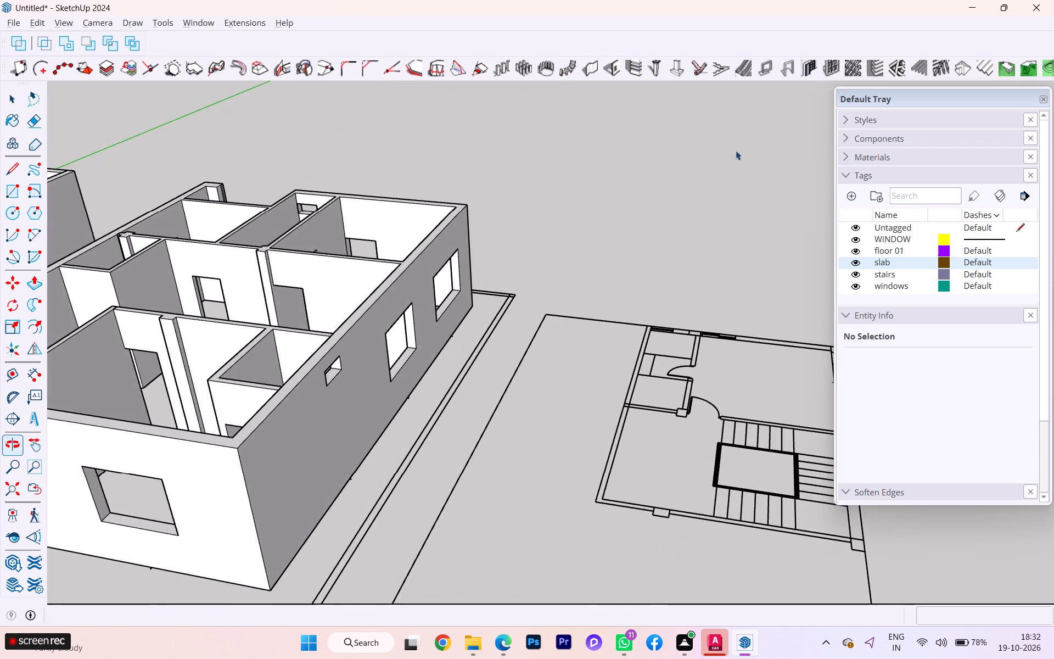
scroll(714, 156, "down", 4)
middle_click_drag(476, 304, 594, 320)
scroll(466, 299, "down", 2)
scroll(465, 300, "up", 1)
scroll(464, 300, "down", 1)
middle_click_drag(460, 301, 640, 317)
scroll(416, 428, "up", 2)
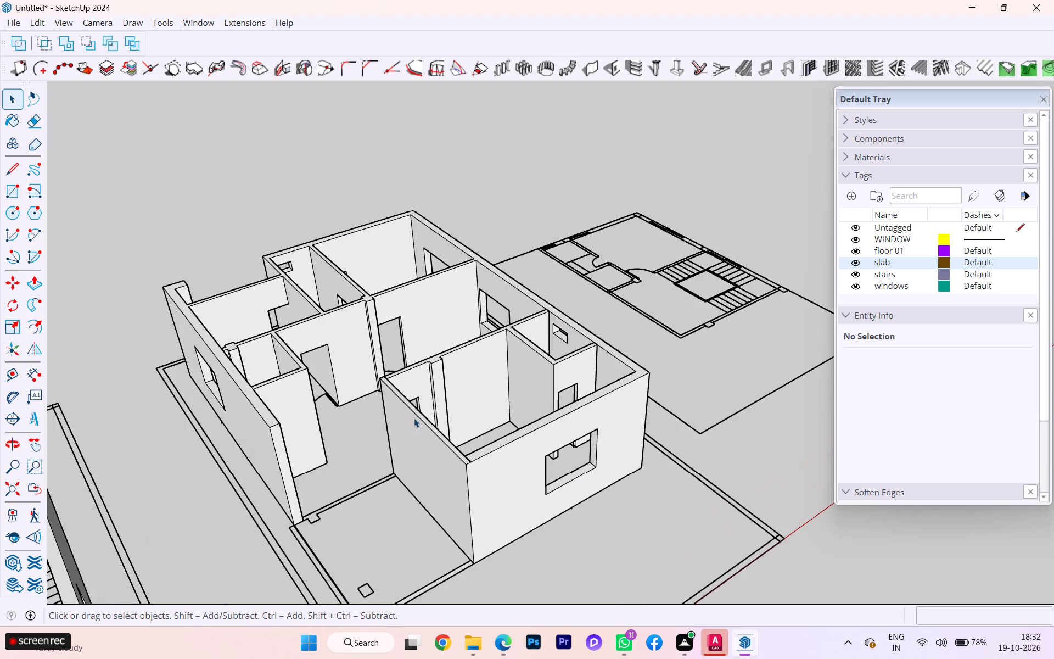
scroll(402, 313, "down", 1)
scroll(402, 313, "up", 2)
scroll(402, 313, "down", 1)
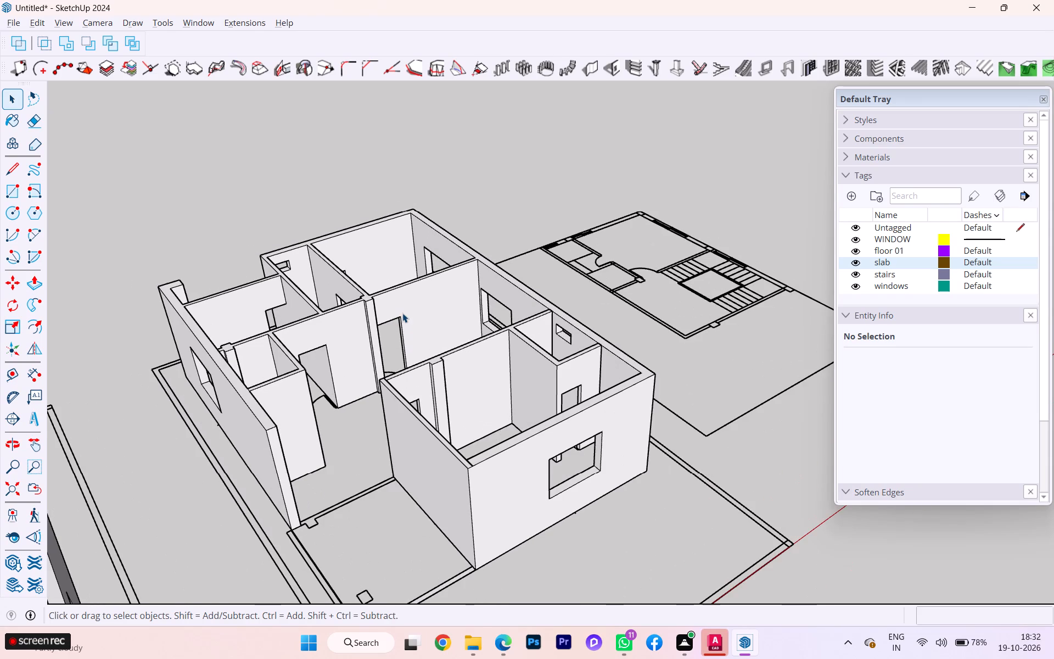
scroll(396, 327, "down", 1)
middle_click_drag(395, 326, 419, 308)
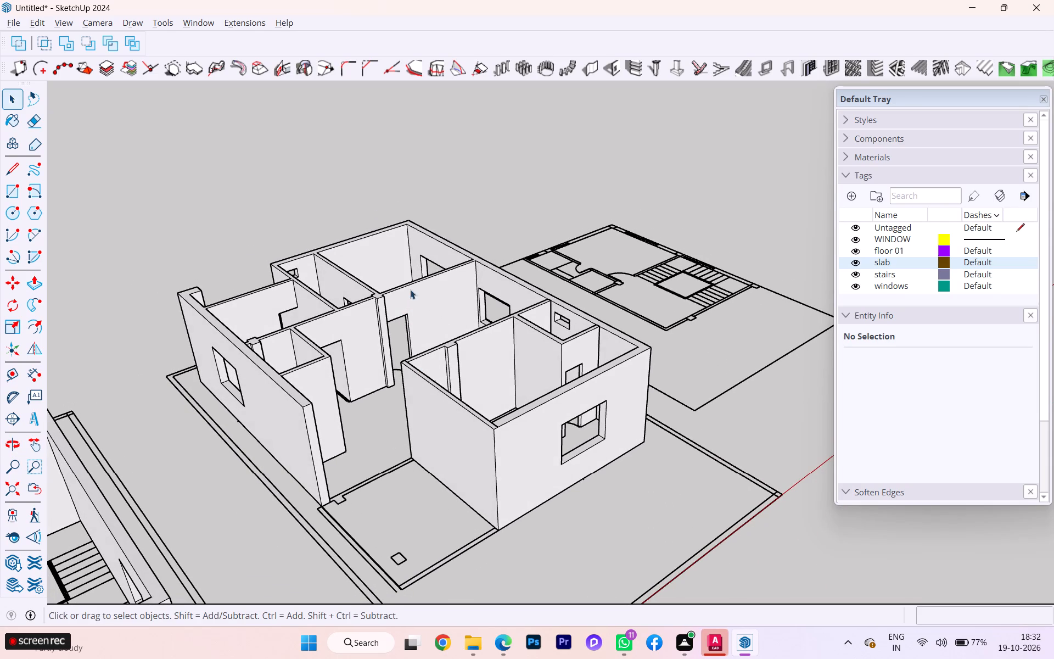
scroll(315, 285, "down", 3)
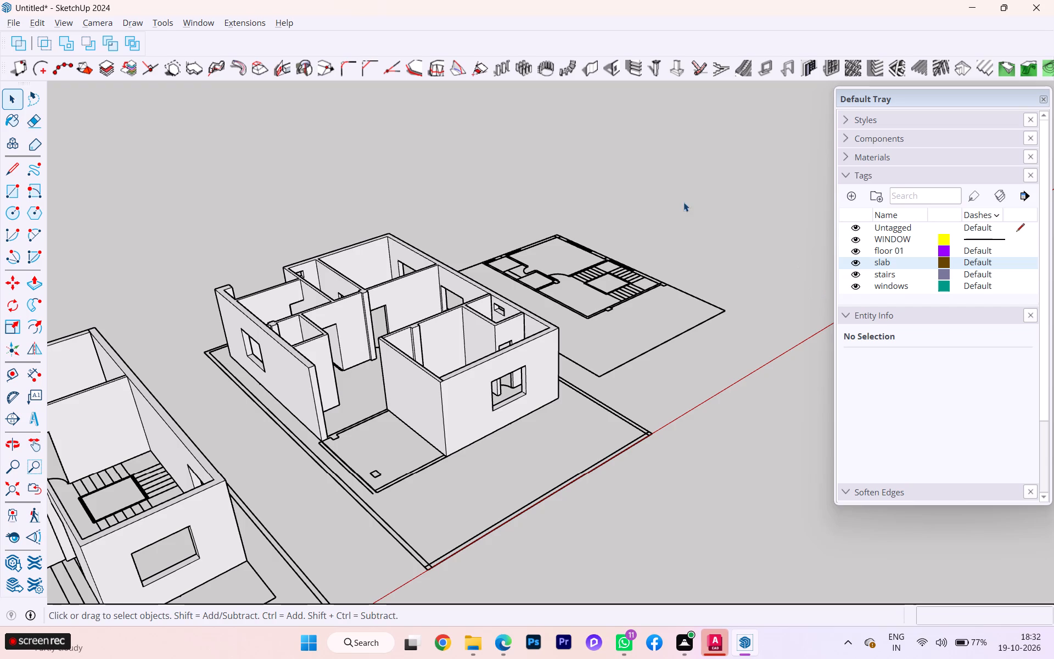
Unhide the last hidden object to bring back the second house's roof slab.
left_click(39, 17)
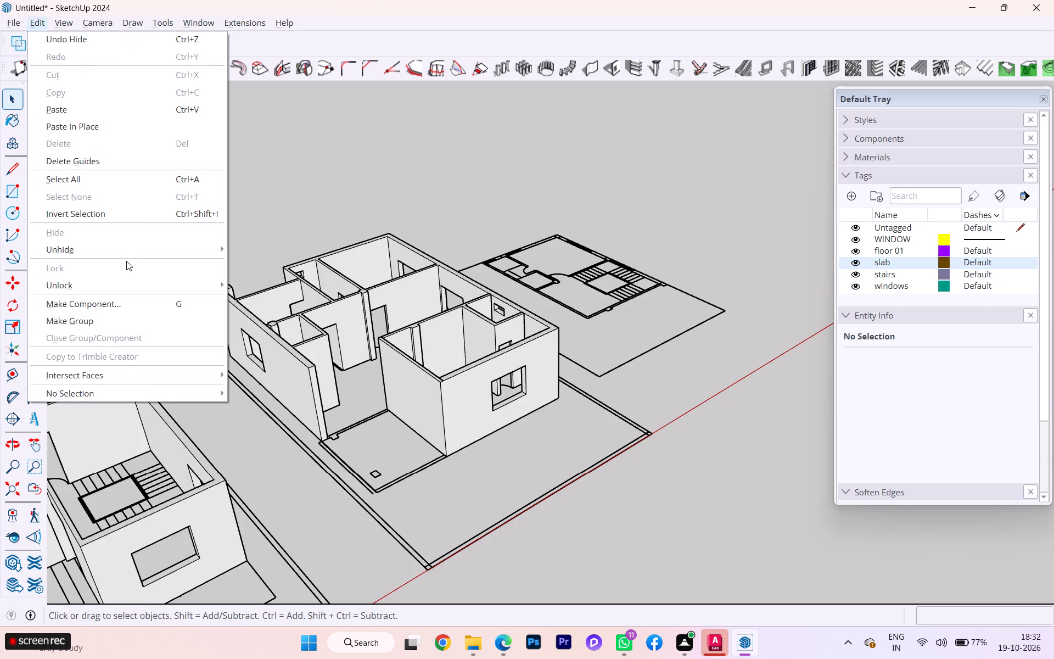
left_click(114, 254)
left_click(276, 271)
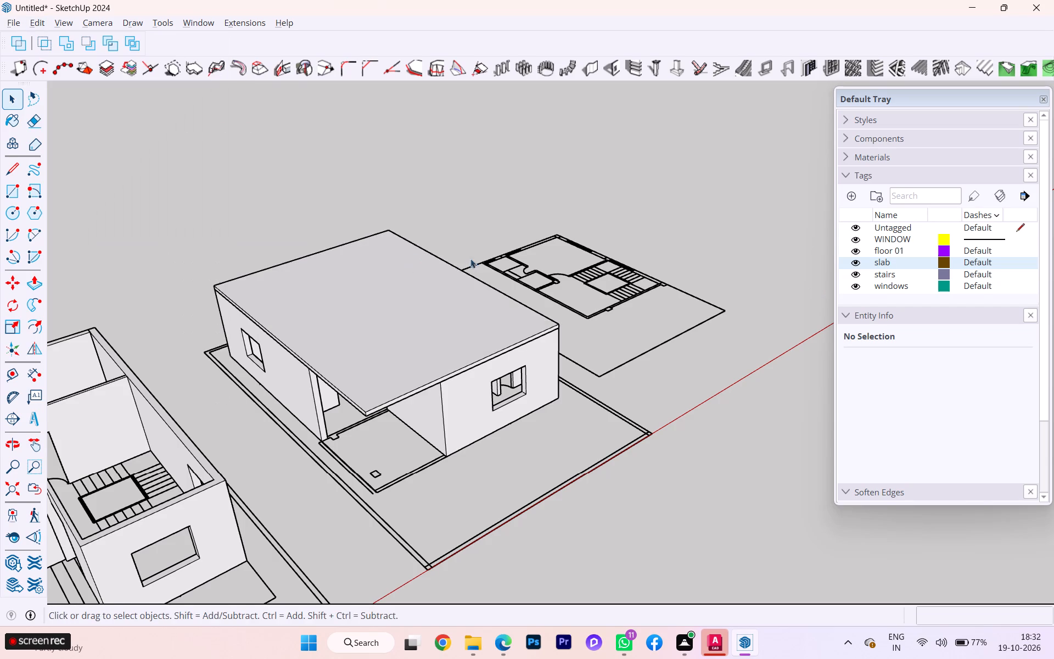
Inspect the first house's main wall group and its separate front wall group with the wide opening.
middle_click_drag(473, 258, 423, 255)
scroll(668, 204, "down", 4)
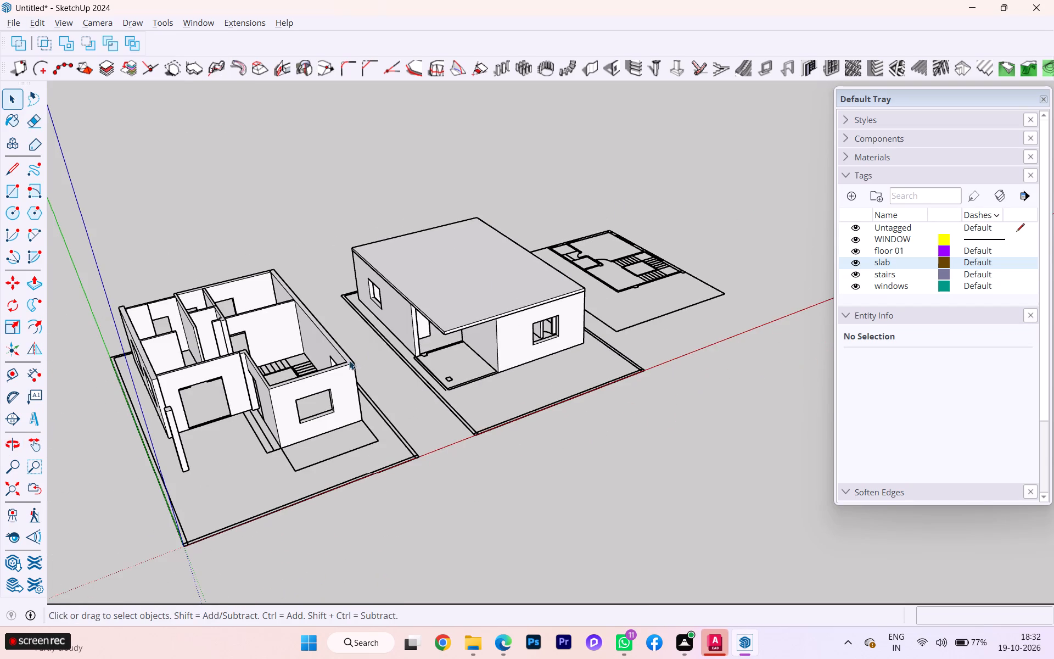
scroll(326, 383, "up", 2)
scroll(325, 383, "down", 1)
scroll(324, 383, "up", 3)
left_click(306, 391)
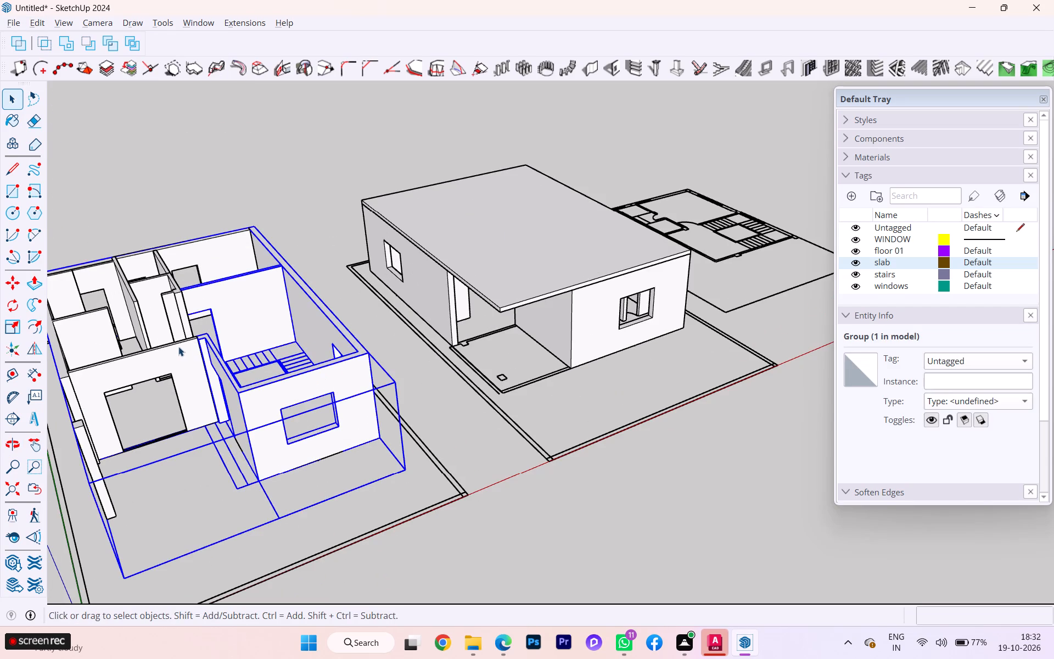
left_click(176, 345)
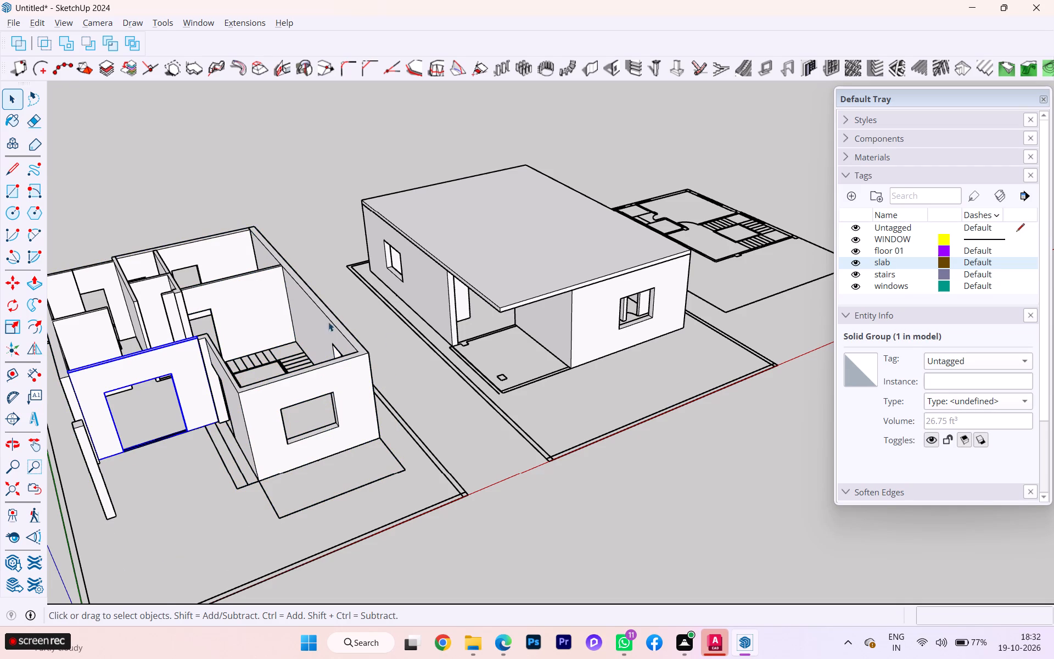
Combine the first house's separate wall, partition, front wall and floor plan groups into one group.
scroll(420, 336, "down", 2)
scroll(427, 341, "up", 3)
scroll(427, 342, "down", 2)
left_click(176, 338)
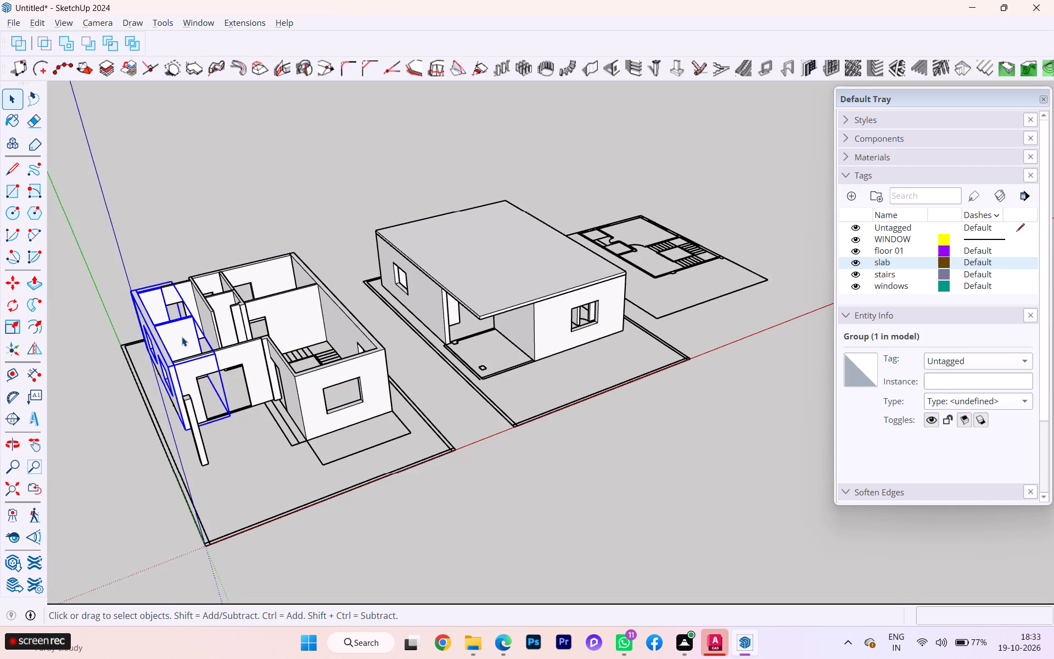
scroll(182, 336, "up", 7)
left_click(186, 276, "ctrl")
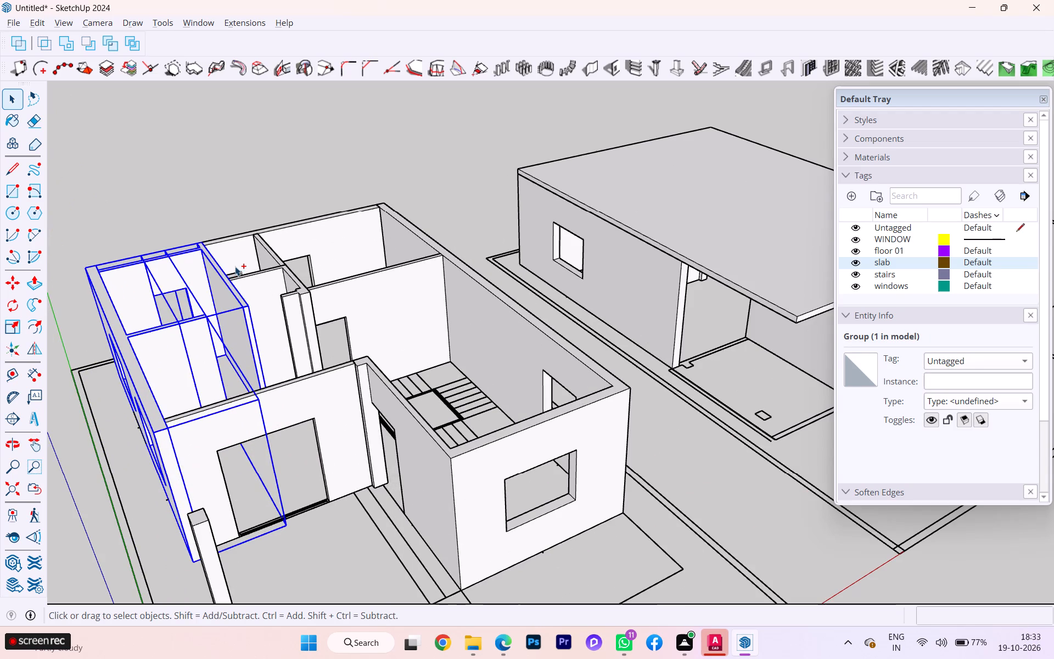
left_click(240, 260, "ctrl")
left_click(254, 292, "ctrl")
left_click(275, 258, "ctrl")
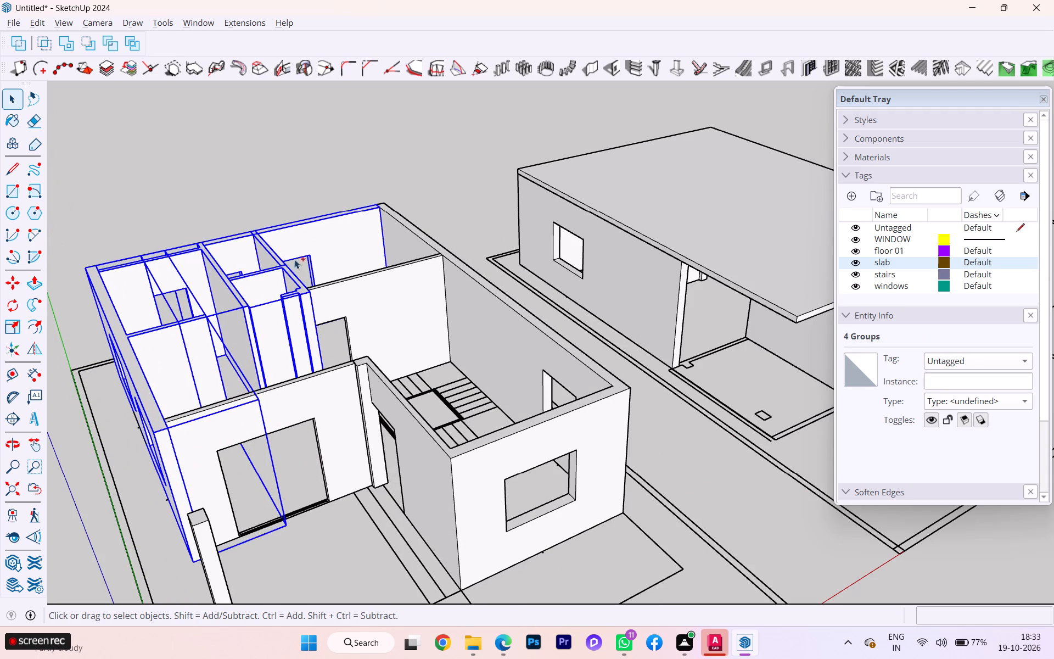
left_click(357, 289, "ctrl")
scroll(491, 338, "down", 2, "ctrl")
scroll(492, 340, "up", 2, "ctrl")
scroll(492, 340, "down", 3, "ctrl")
left_click(351, 381, "ctrl")
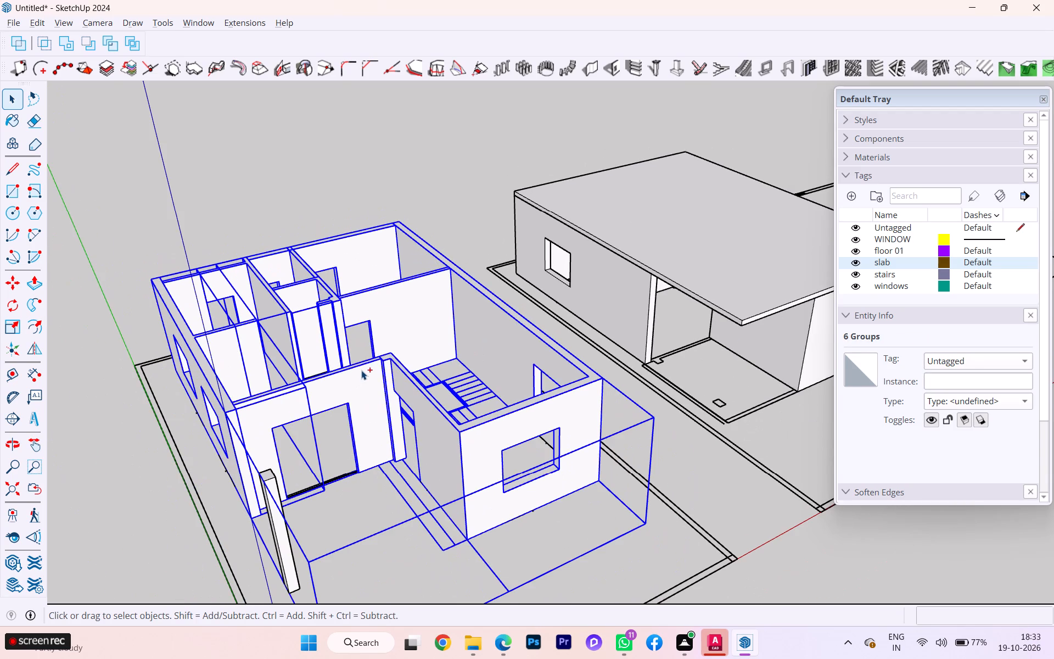
right_click(346, 396)
left_click(390, 144)
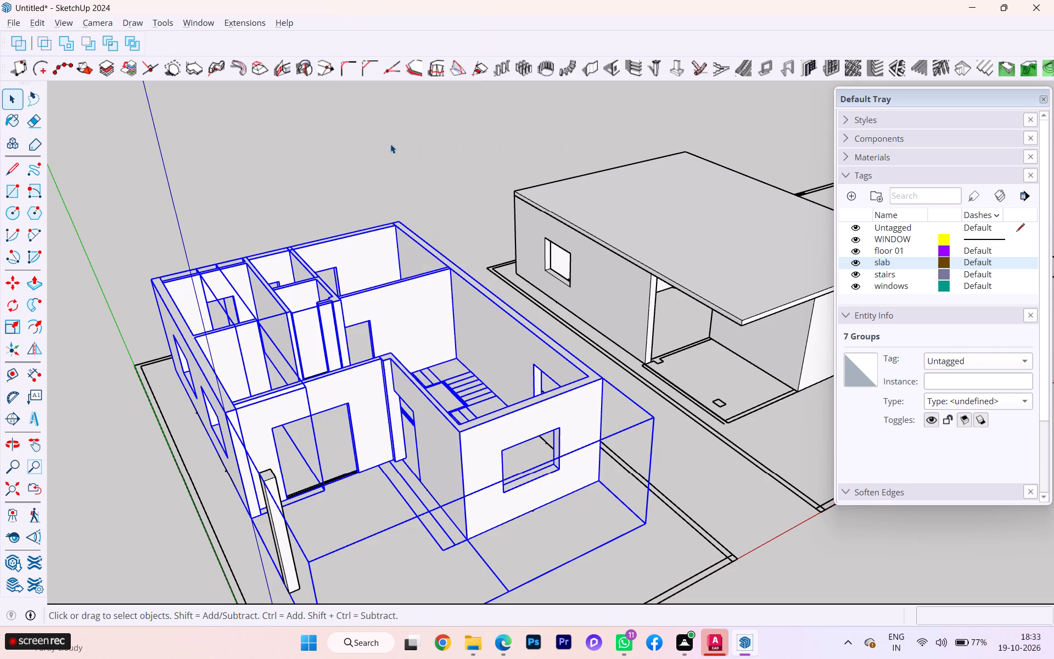
left_click(414, 202)
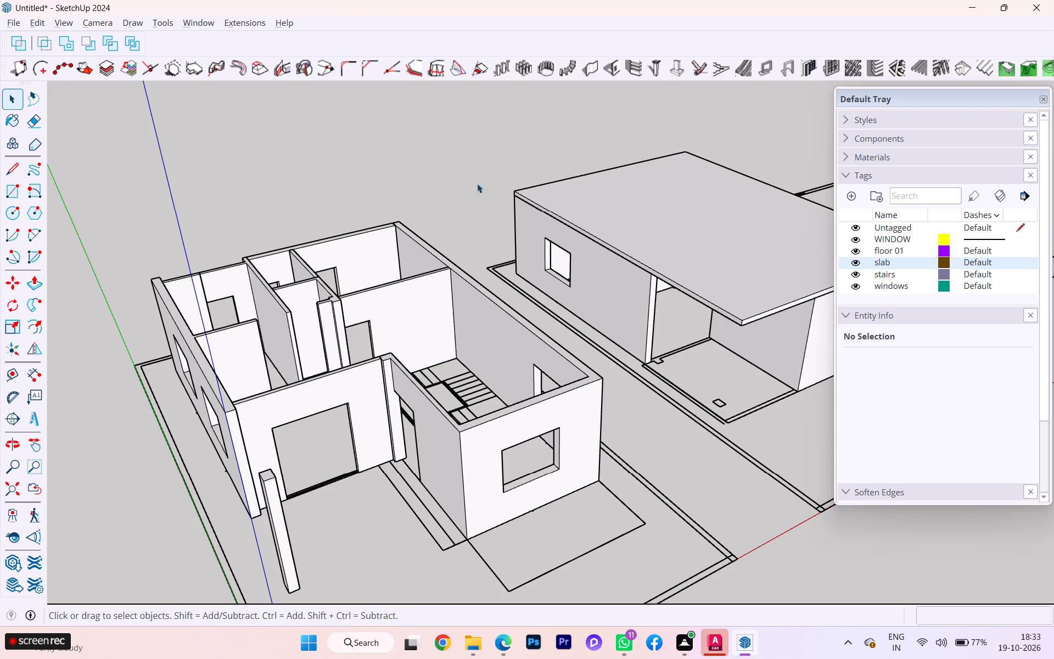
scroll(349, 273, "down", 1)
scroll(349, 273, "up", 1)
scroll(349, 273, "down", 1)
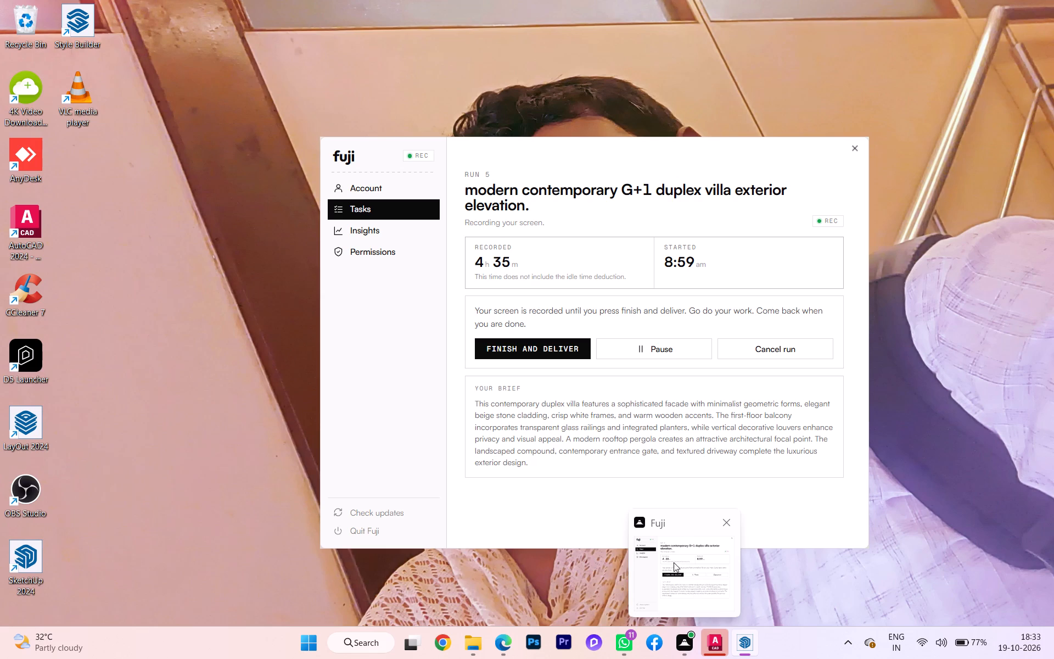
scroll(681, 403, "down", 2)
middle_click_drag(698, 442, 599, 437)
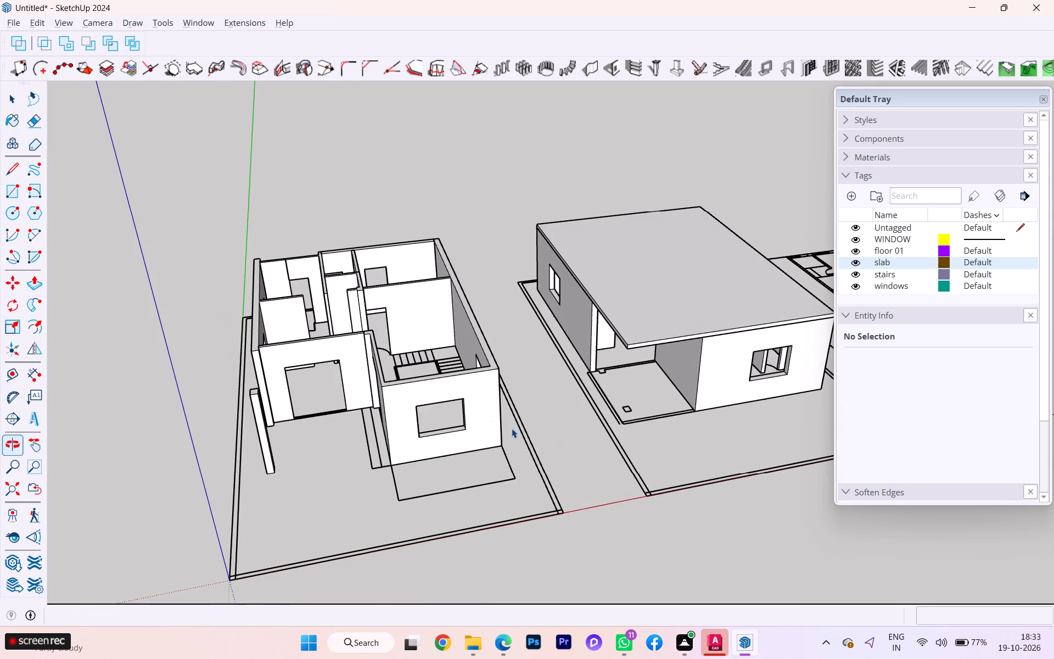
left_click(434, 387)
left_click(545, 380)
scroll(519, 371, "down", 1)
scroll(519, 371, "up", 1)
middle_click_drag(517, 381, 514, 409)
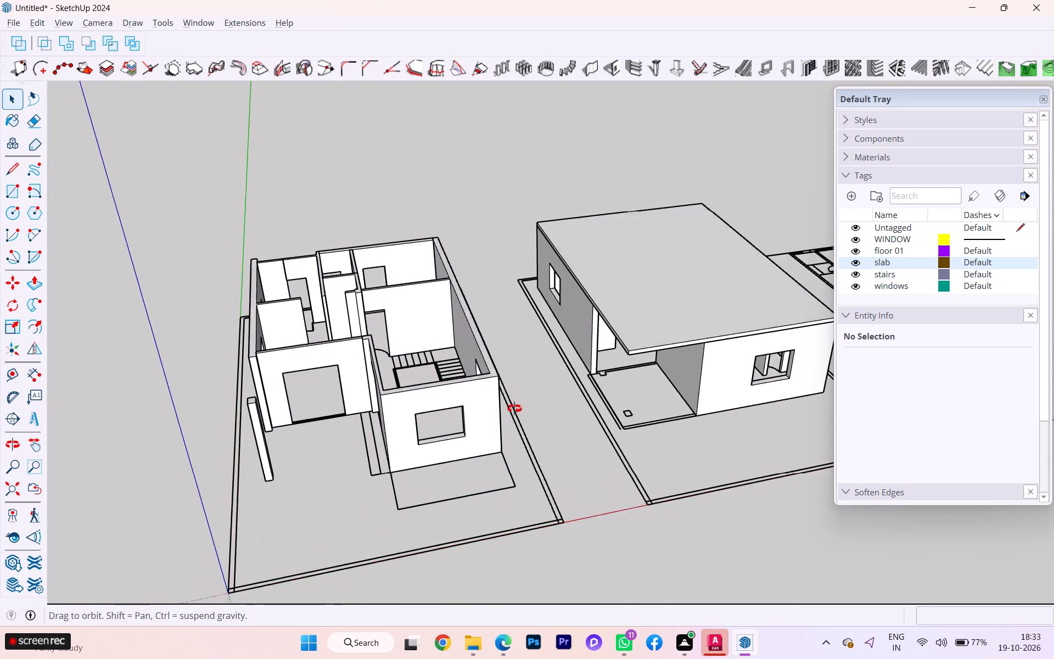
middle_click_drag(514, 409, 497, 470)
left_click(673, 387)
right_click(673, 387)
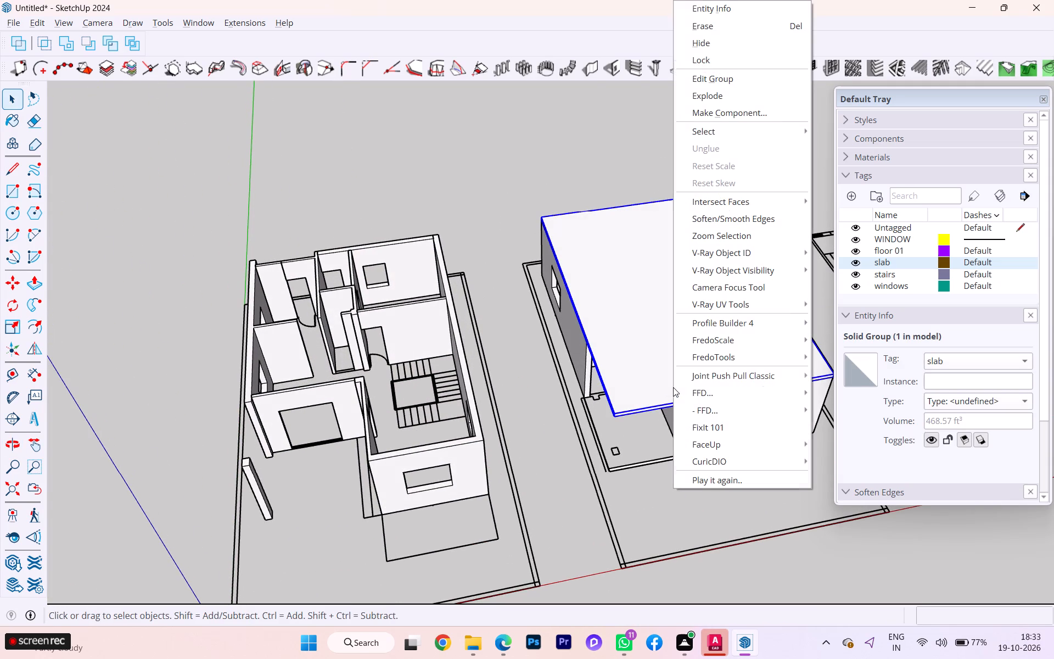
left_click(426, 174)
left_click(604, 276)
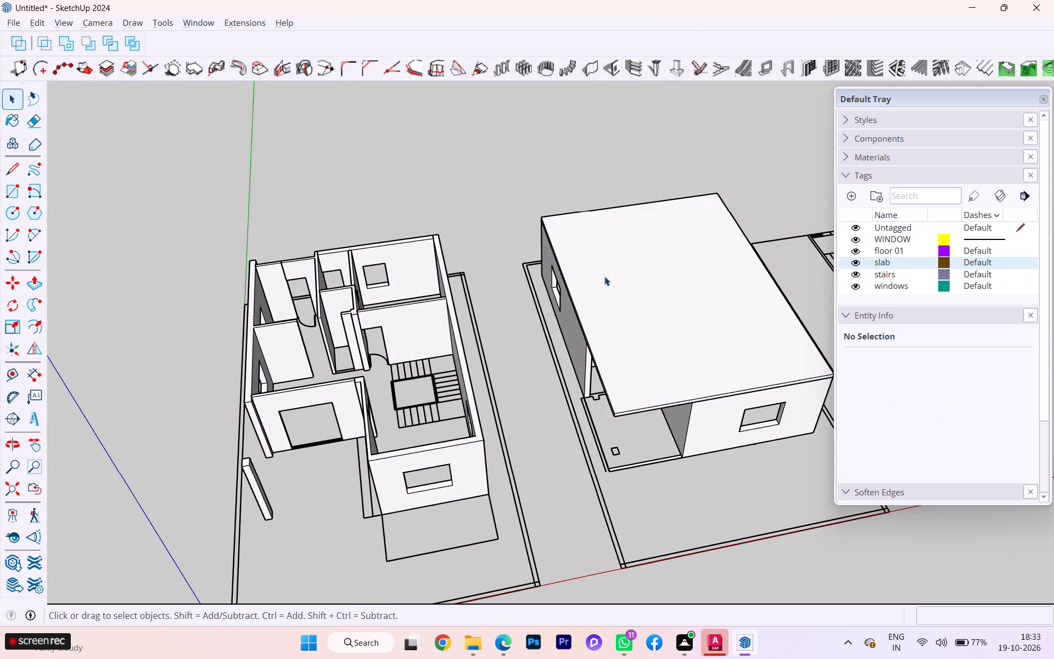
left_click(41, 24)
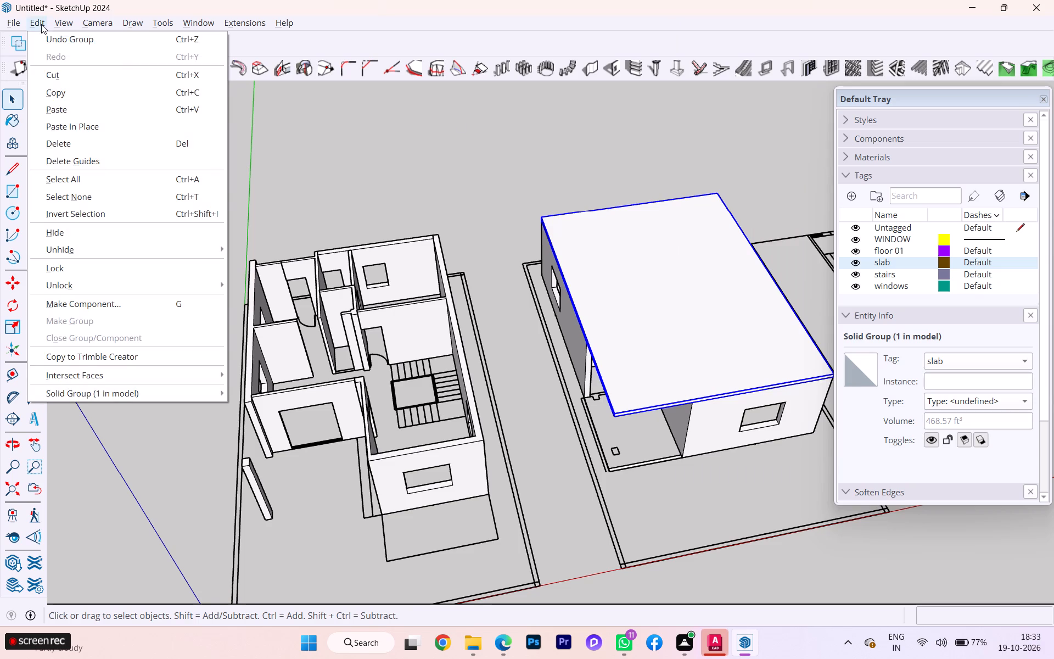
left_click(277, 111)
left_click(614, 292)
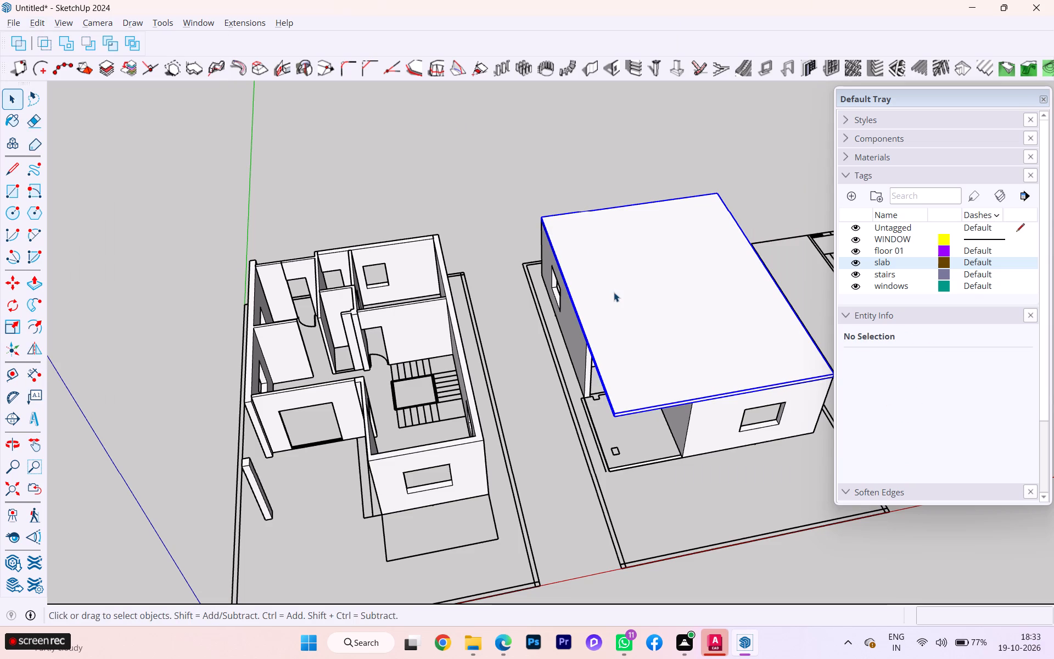
Turn the loose faces and edges of the first house's freestanding front column into a group.
middle_click_drag(419, 205, 352, 126)
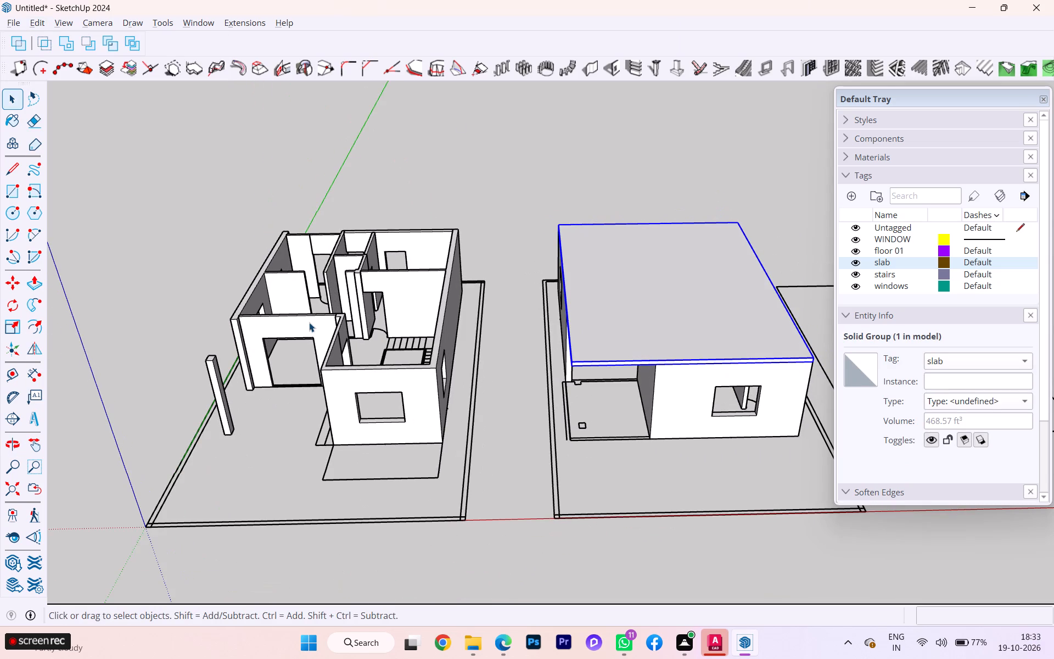
left_click(309, 321)
scroll(238, 353, "up", 1)
left_click(209, 366)
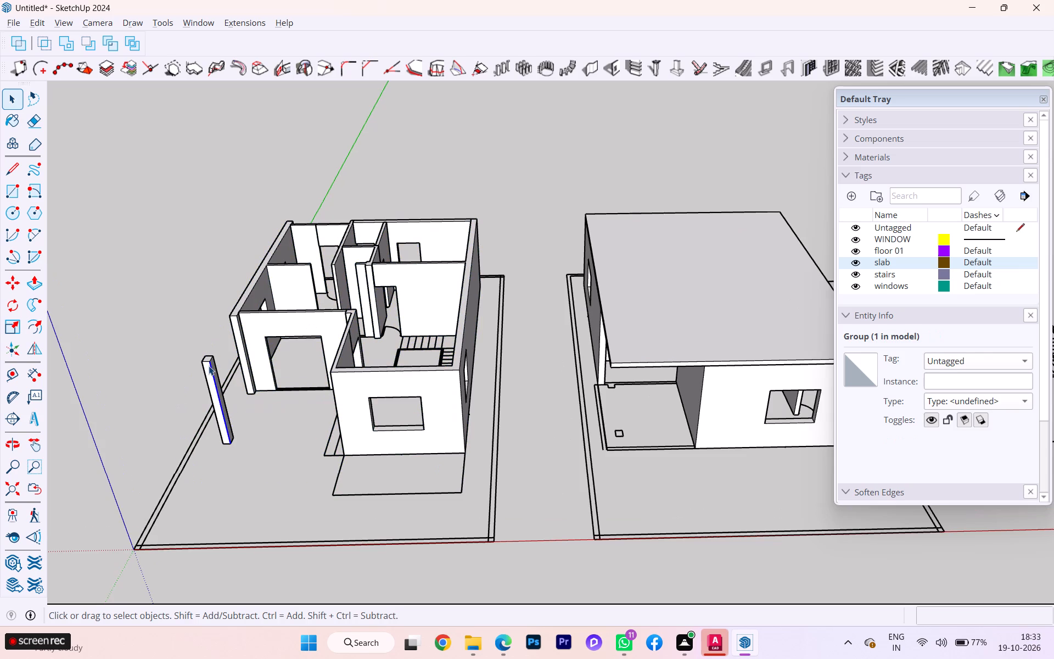
left_click(178, 336)
triple_click(209, 364)
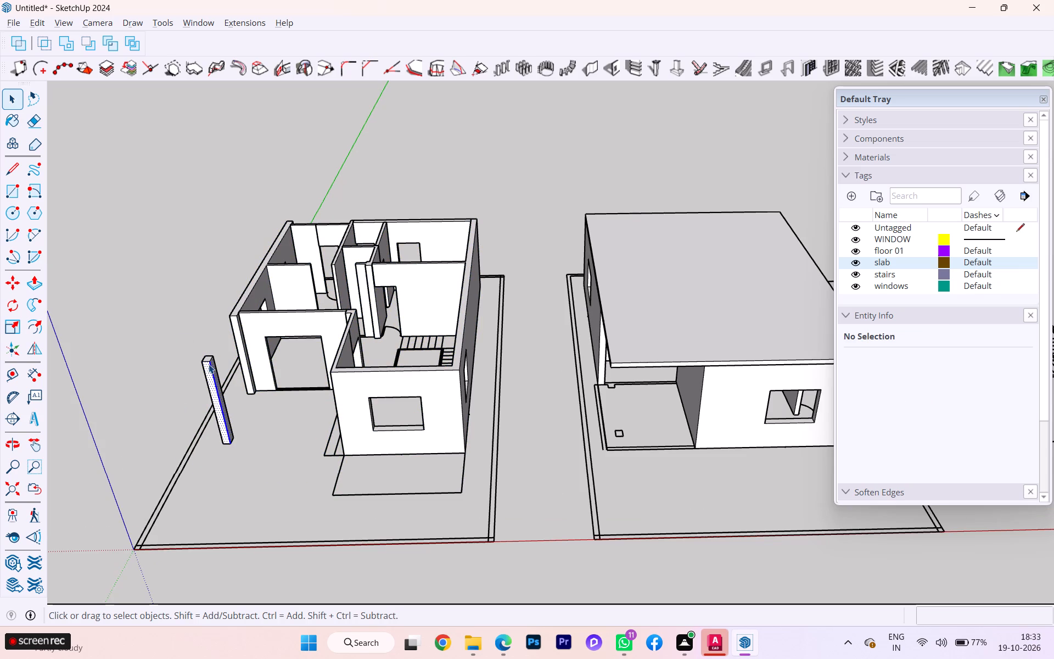
right_click(209, 364)
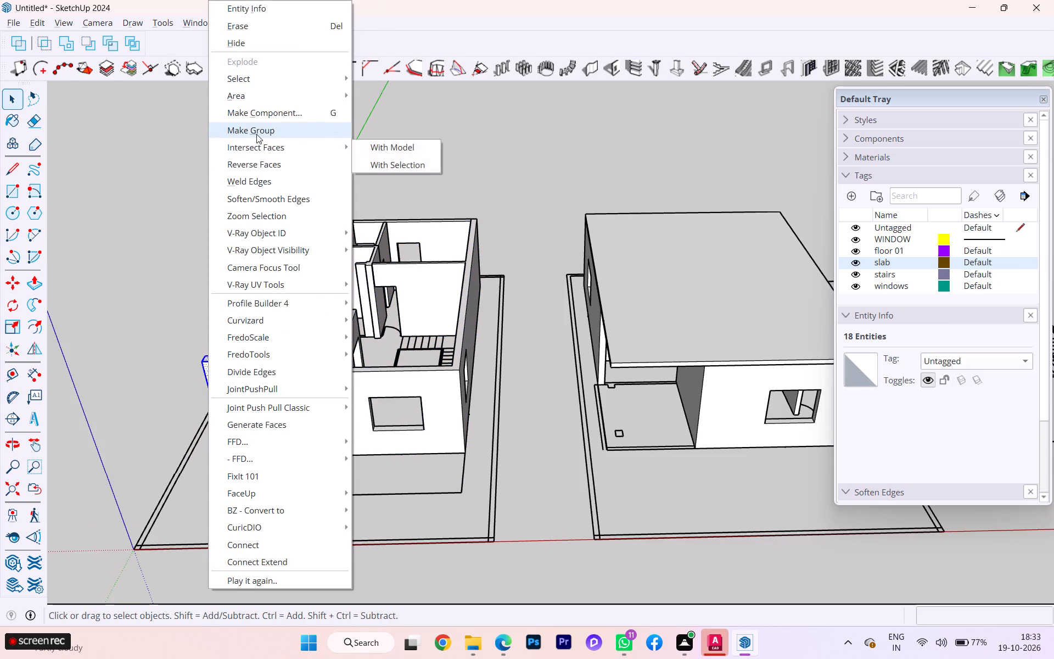
left_click(256, 134)
left_click(154, 201)
left_click(215, 377)
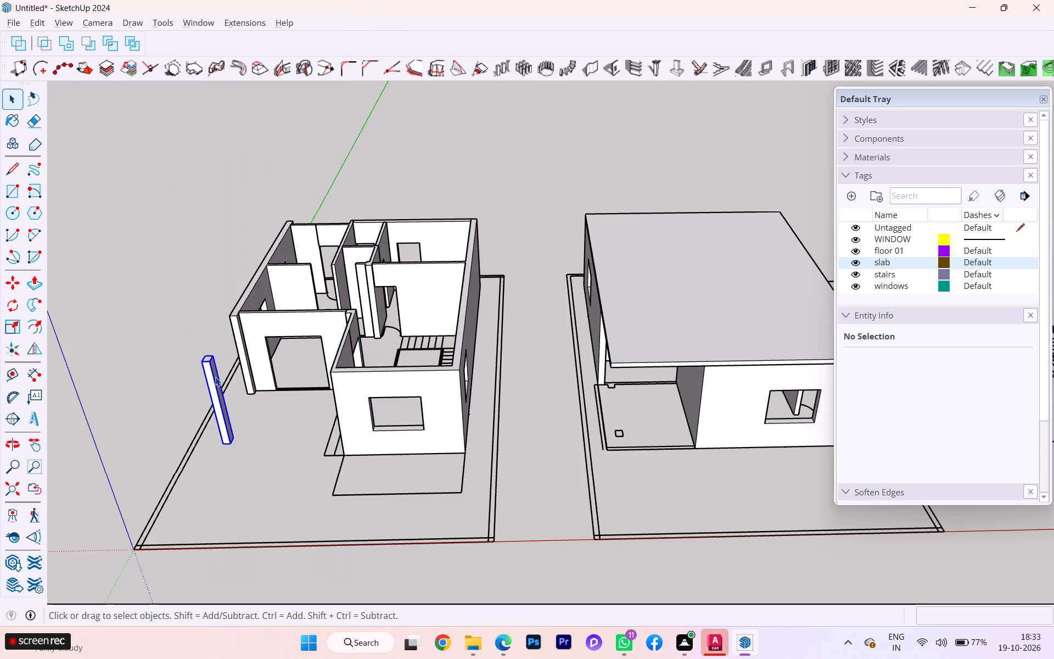
left_click(282, 334)
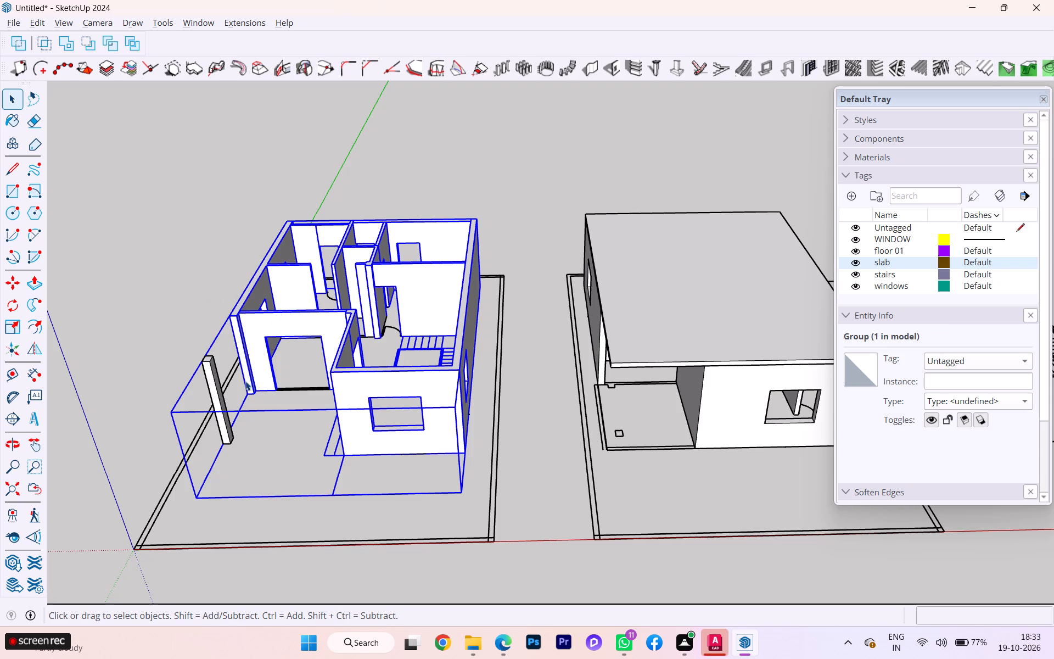
left_click(217, 387)
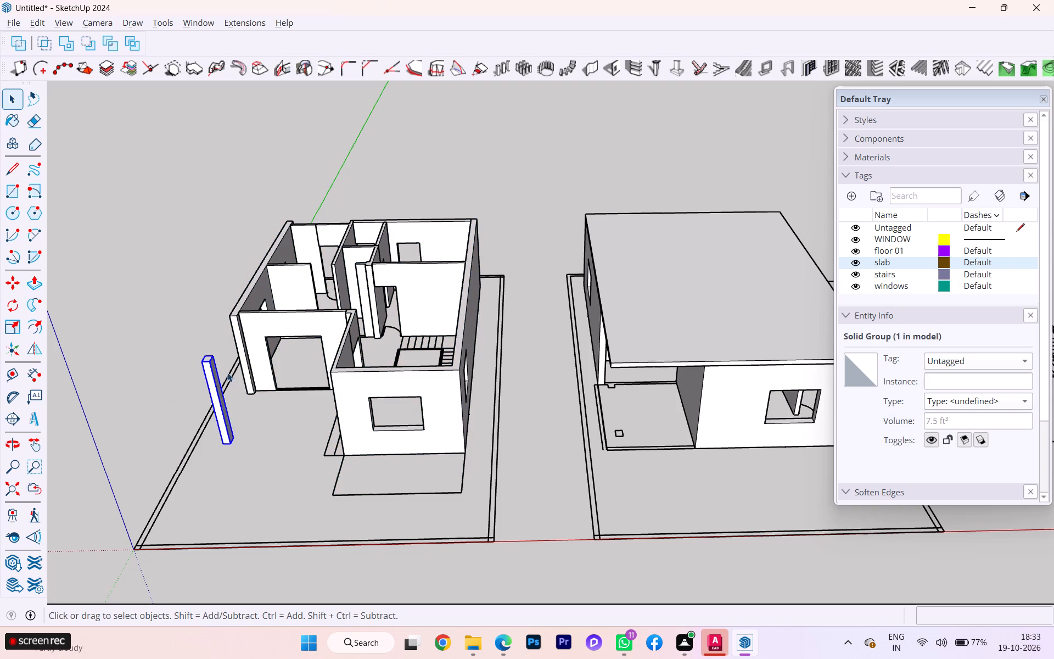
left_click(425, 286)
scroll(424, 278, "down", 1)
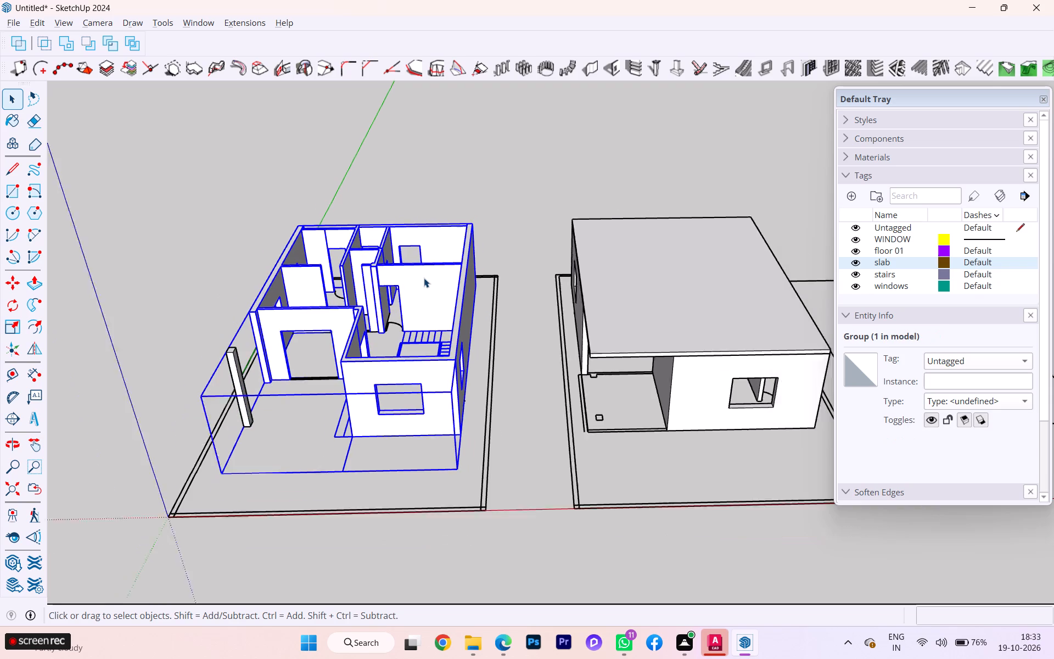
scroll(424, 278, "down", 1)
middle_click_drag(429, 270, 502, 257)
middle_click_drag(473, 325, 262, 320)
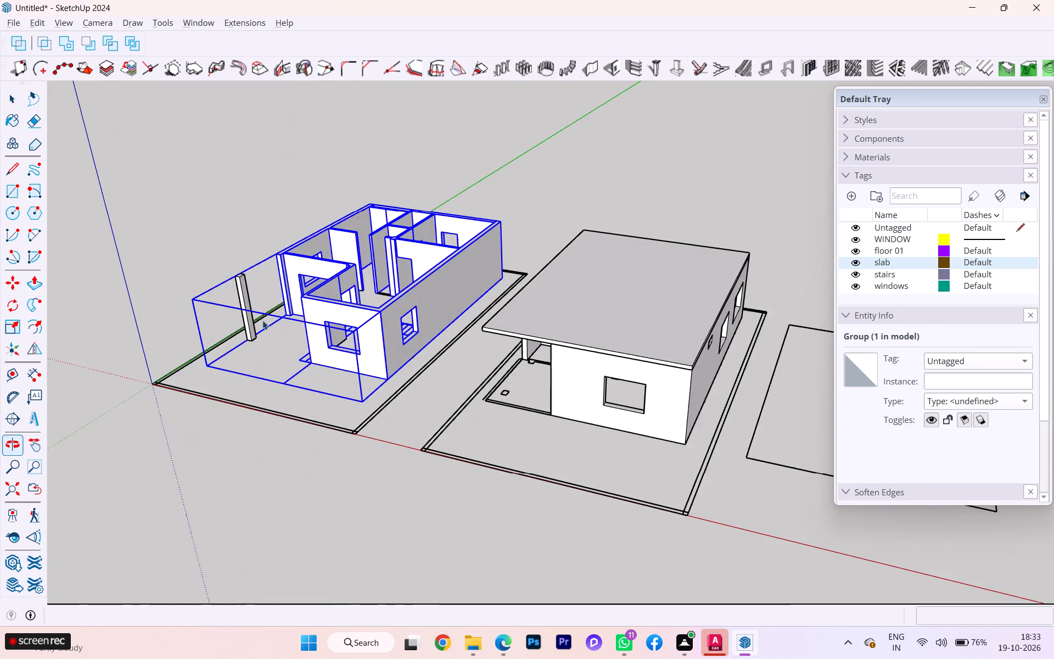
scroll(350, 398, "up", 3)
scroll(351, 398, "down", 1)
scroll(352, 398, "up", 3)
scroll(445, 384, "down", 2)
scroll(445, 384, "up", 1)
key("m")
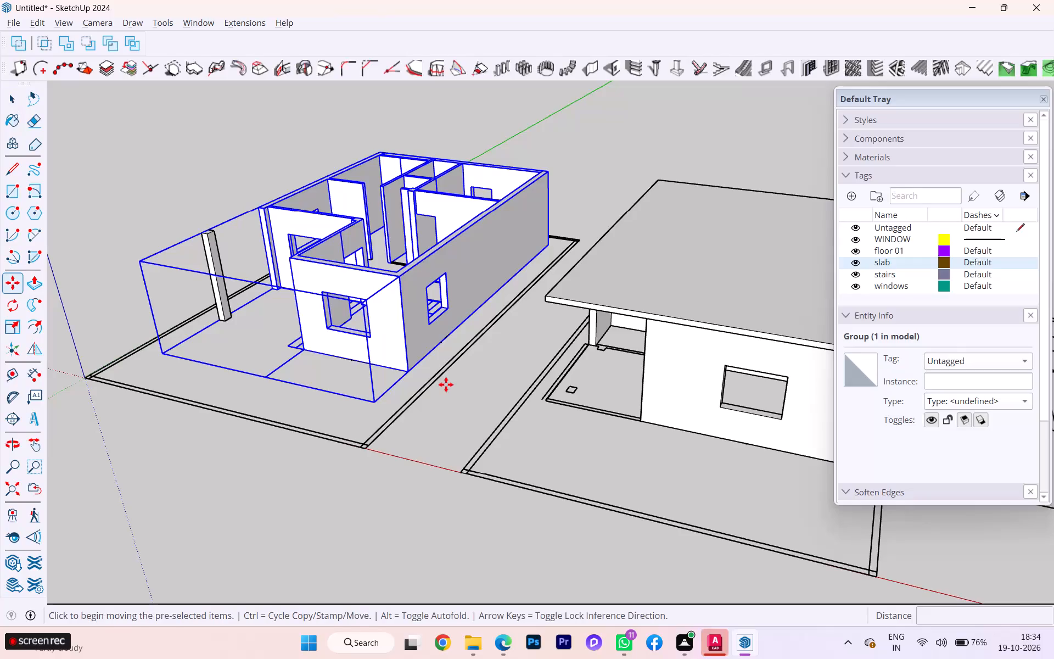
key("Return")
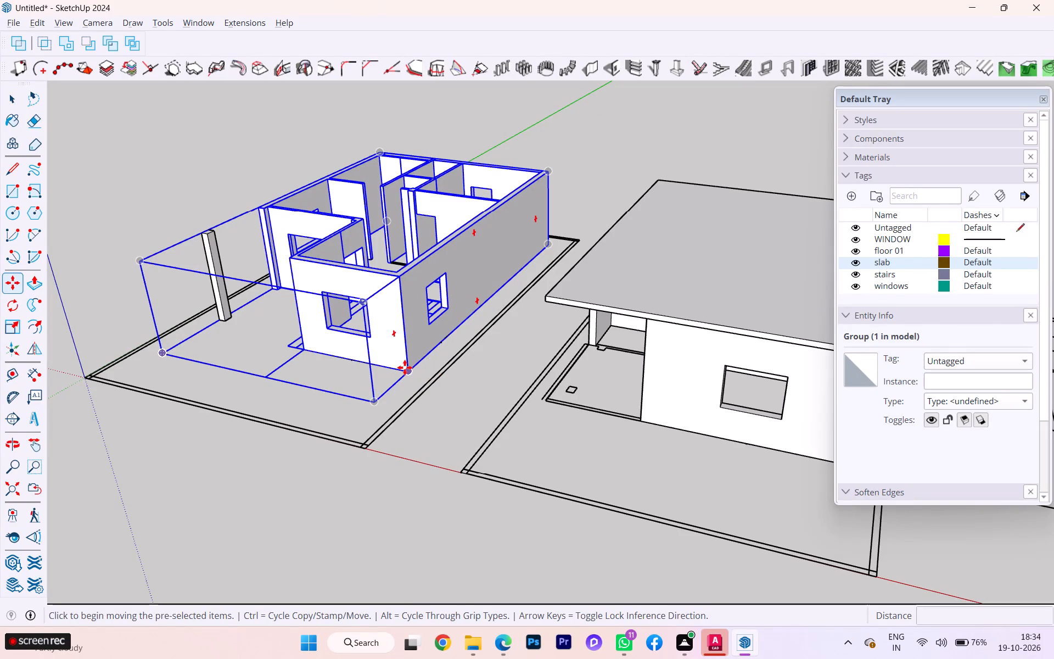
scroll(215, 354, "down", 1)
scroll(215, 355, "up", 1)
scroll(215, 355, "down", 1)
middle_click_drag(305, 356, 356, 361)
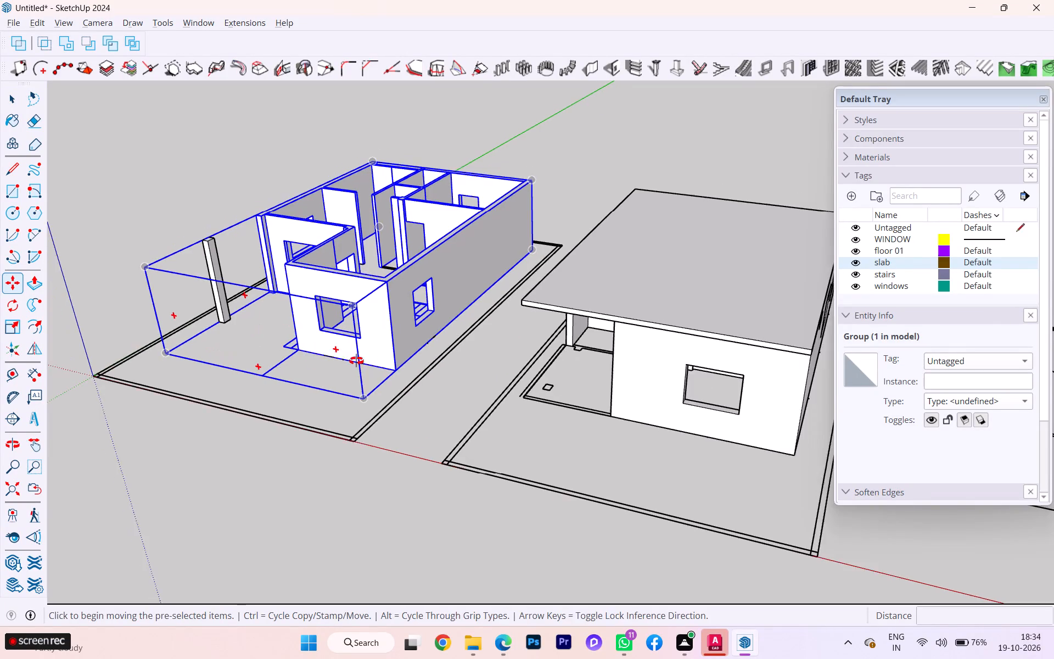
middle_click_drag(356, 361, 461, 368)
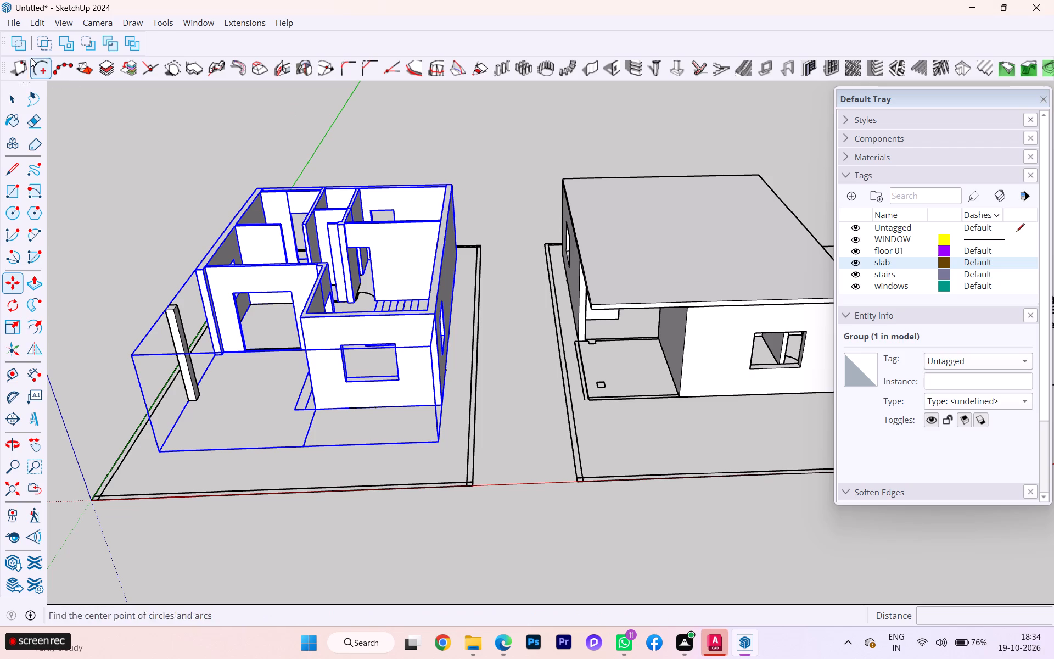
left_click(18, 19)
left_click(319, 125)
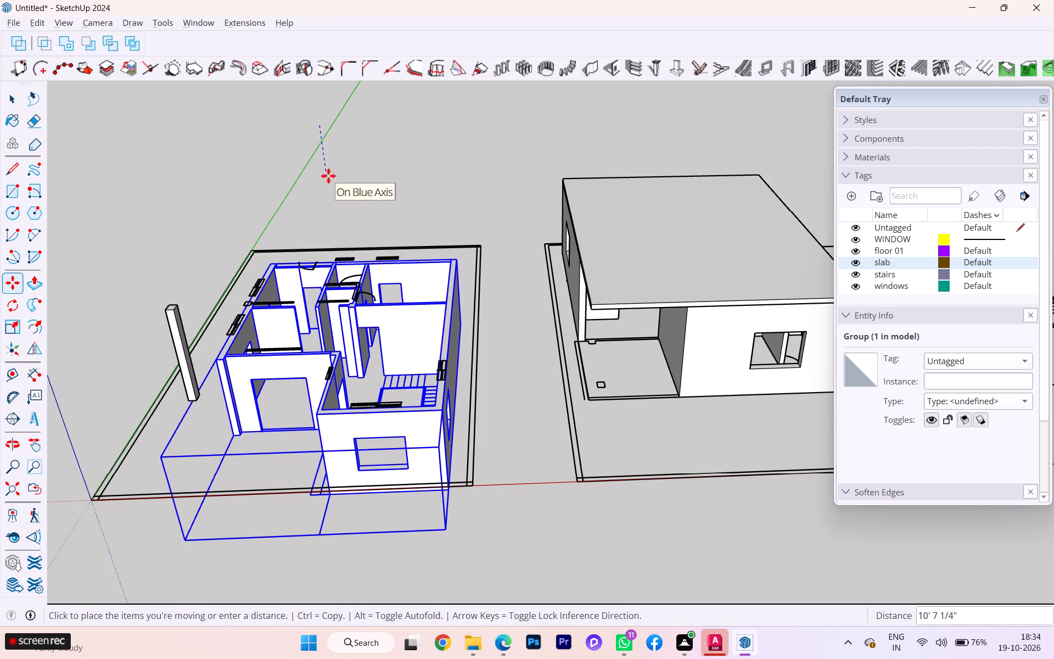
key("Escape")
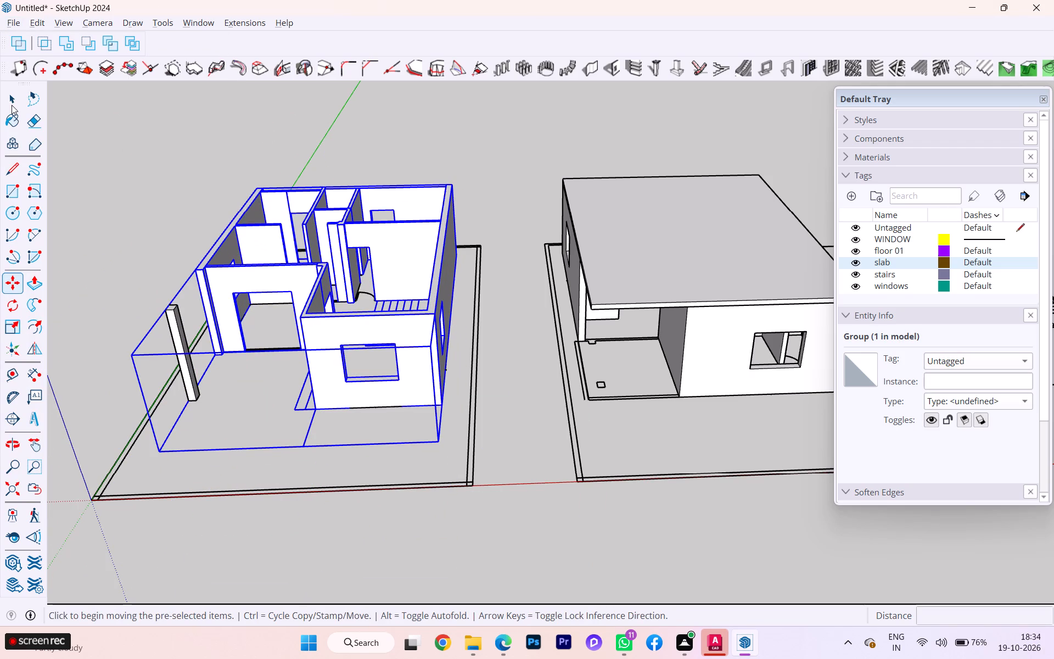
Hide the first house's combined wall group, leaving its column and plot outline.
left_click(12, 105)
right_click(369, 310)
left_click(323, 312)
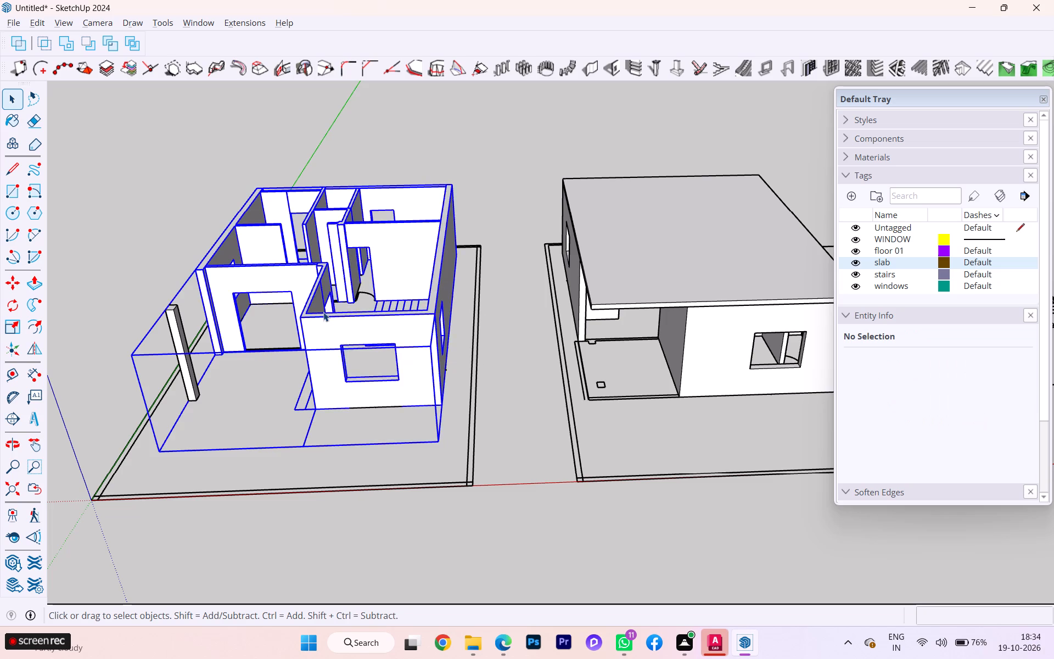
right_click(323, 312)
left_click(349, 47)
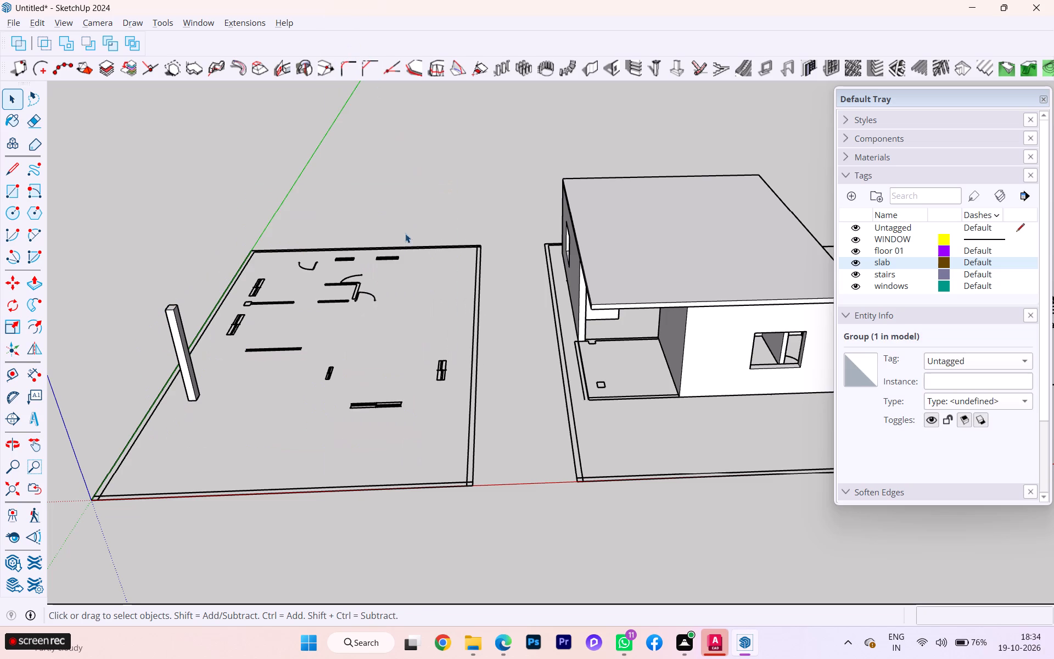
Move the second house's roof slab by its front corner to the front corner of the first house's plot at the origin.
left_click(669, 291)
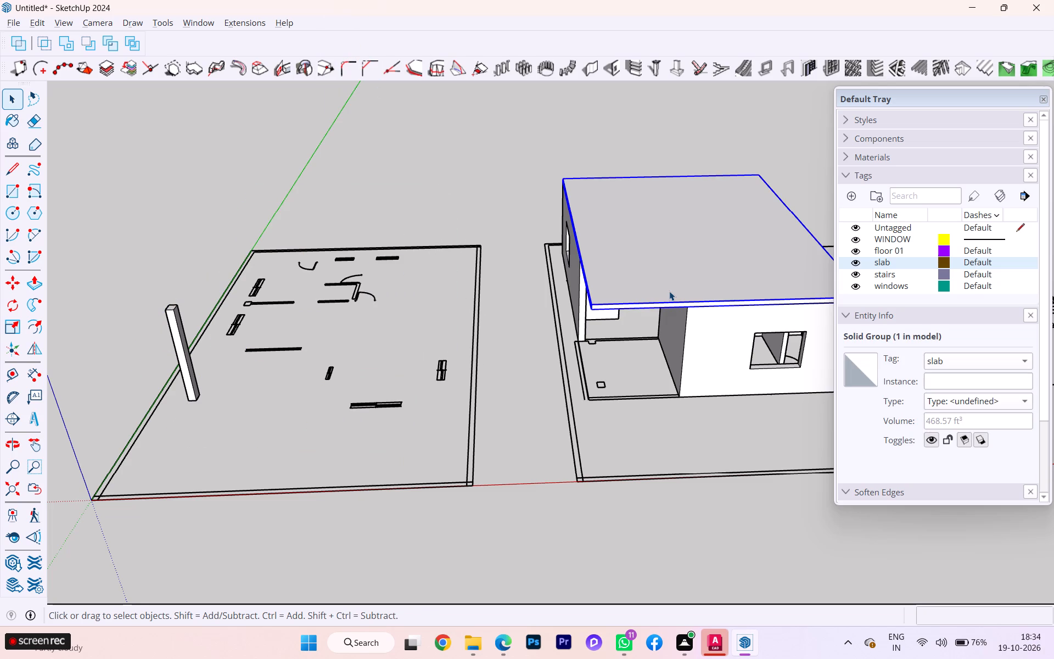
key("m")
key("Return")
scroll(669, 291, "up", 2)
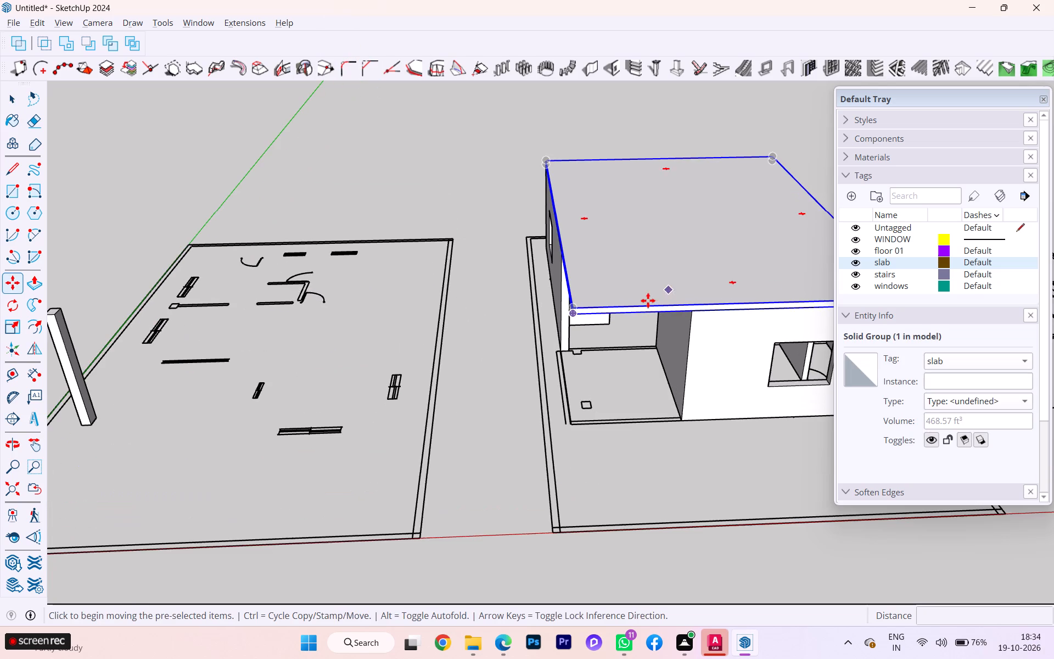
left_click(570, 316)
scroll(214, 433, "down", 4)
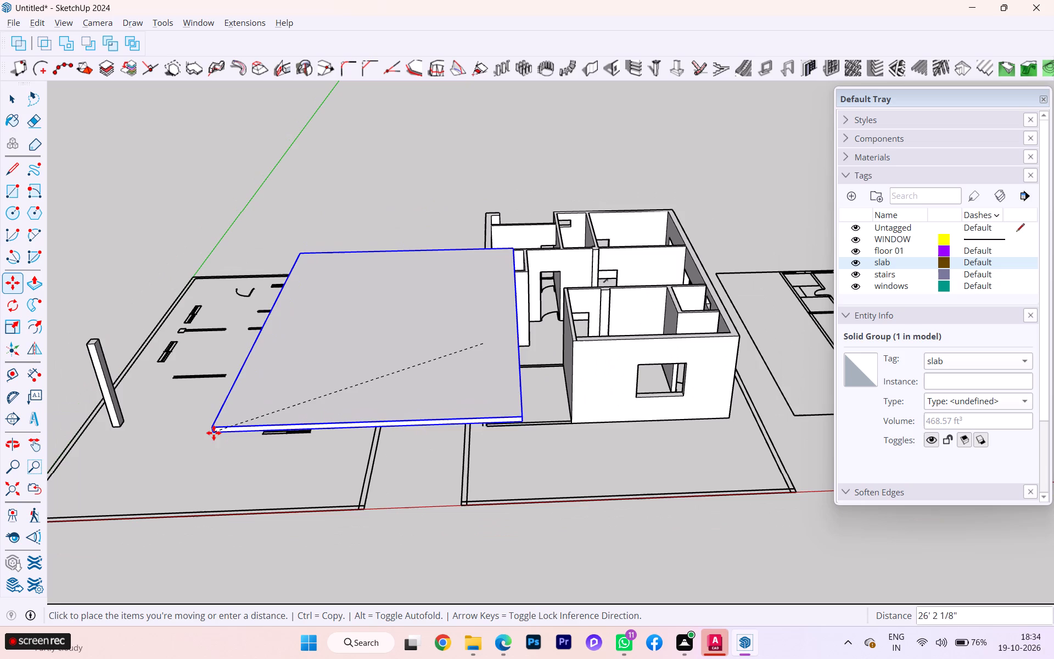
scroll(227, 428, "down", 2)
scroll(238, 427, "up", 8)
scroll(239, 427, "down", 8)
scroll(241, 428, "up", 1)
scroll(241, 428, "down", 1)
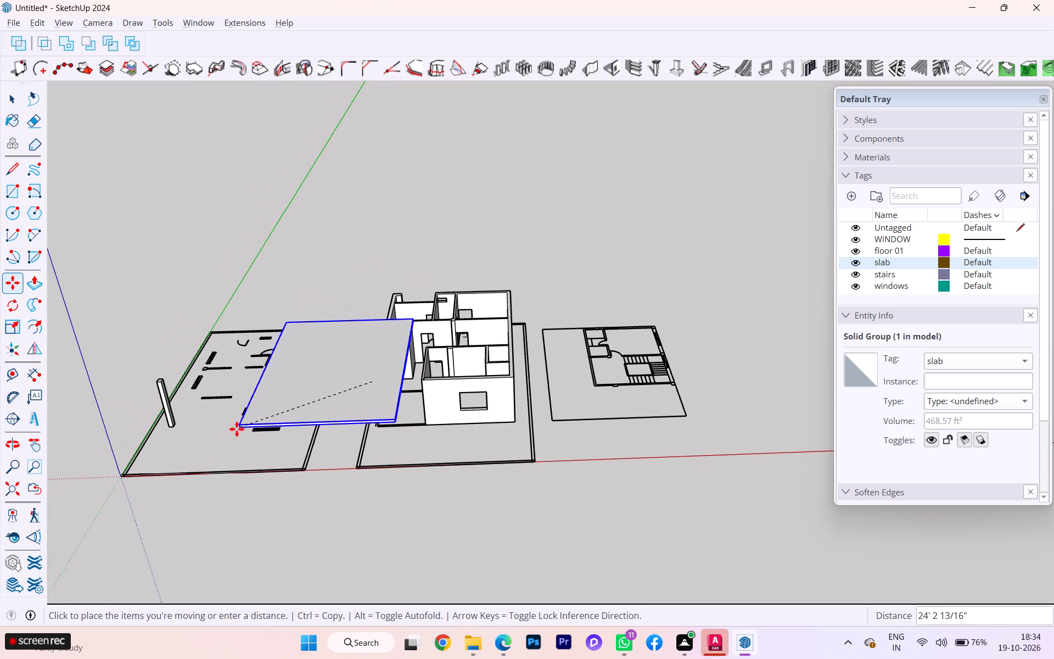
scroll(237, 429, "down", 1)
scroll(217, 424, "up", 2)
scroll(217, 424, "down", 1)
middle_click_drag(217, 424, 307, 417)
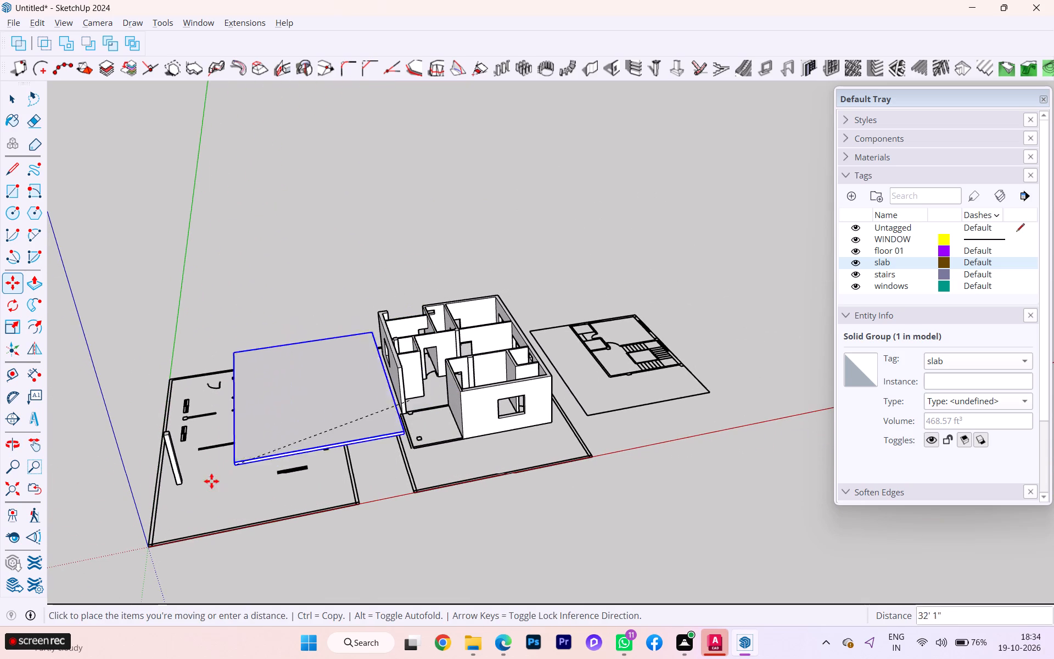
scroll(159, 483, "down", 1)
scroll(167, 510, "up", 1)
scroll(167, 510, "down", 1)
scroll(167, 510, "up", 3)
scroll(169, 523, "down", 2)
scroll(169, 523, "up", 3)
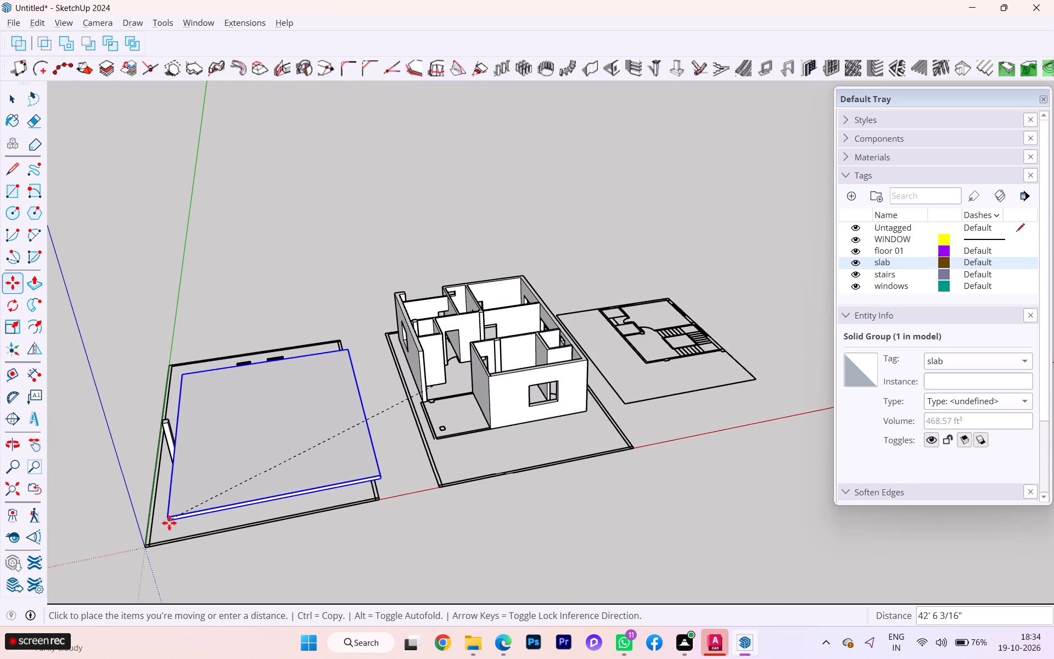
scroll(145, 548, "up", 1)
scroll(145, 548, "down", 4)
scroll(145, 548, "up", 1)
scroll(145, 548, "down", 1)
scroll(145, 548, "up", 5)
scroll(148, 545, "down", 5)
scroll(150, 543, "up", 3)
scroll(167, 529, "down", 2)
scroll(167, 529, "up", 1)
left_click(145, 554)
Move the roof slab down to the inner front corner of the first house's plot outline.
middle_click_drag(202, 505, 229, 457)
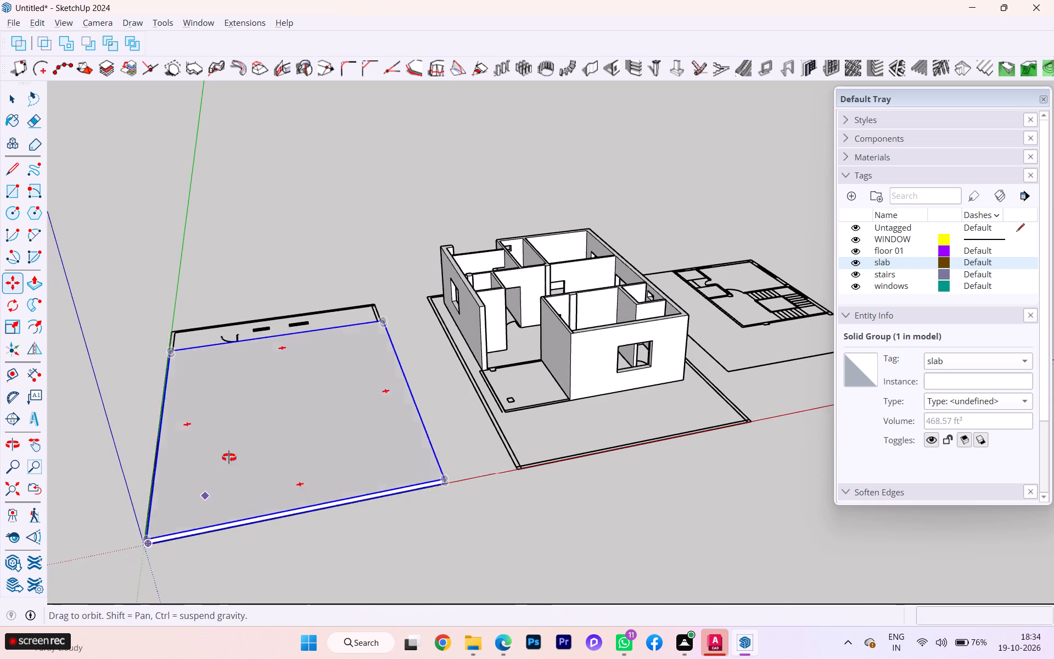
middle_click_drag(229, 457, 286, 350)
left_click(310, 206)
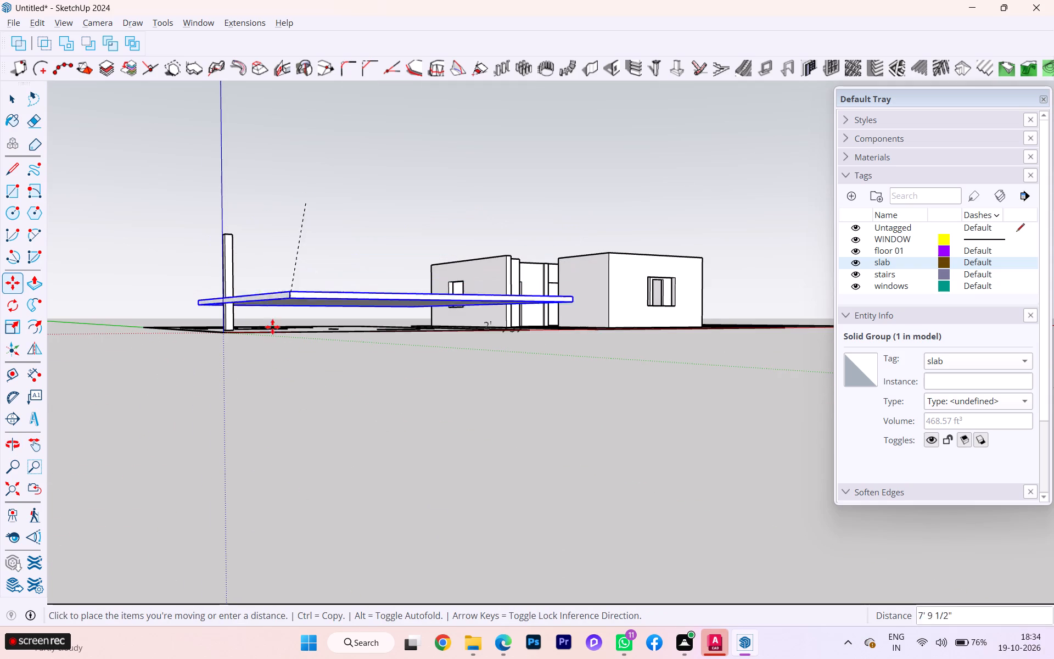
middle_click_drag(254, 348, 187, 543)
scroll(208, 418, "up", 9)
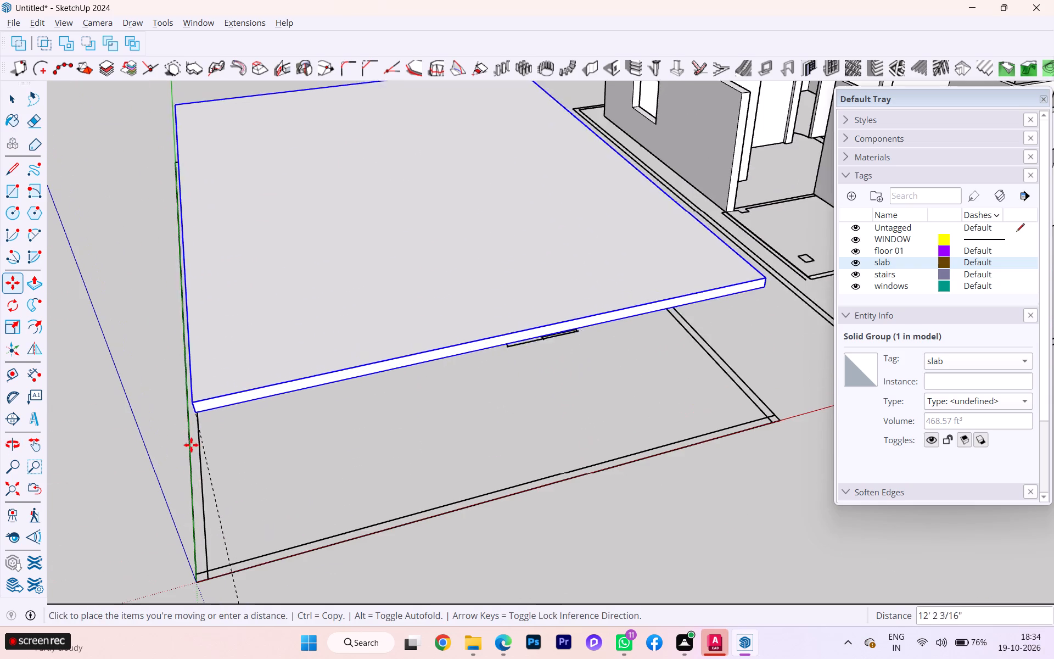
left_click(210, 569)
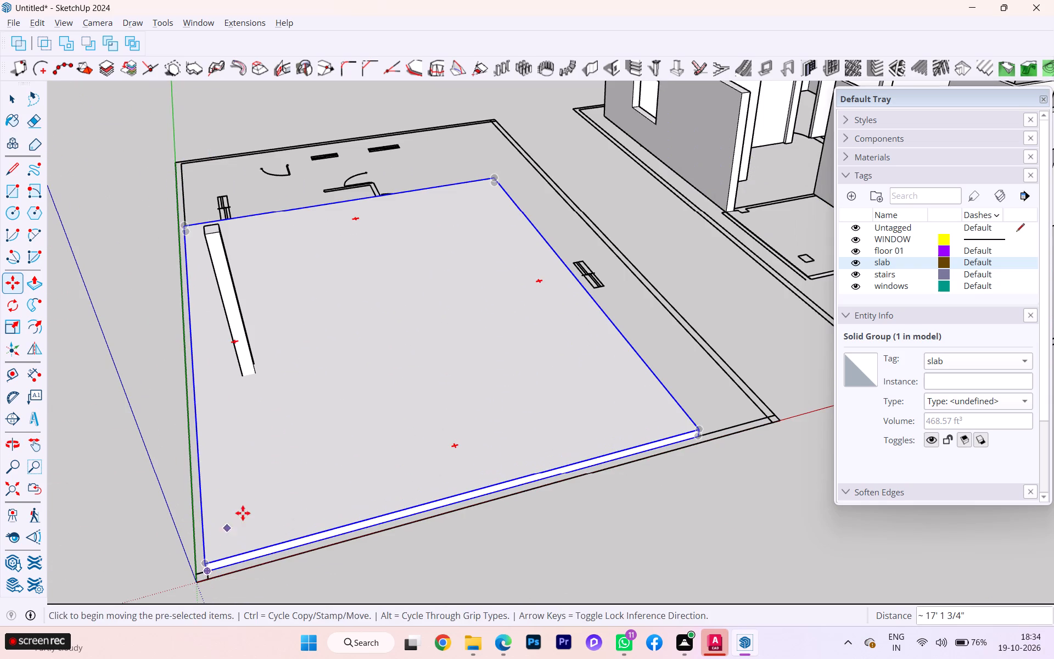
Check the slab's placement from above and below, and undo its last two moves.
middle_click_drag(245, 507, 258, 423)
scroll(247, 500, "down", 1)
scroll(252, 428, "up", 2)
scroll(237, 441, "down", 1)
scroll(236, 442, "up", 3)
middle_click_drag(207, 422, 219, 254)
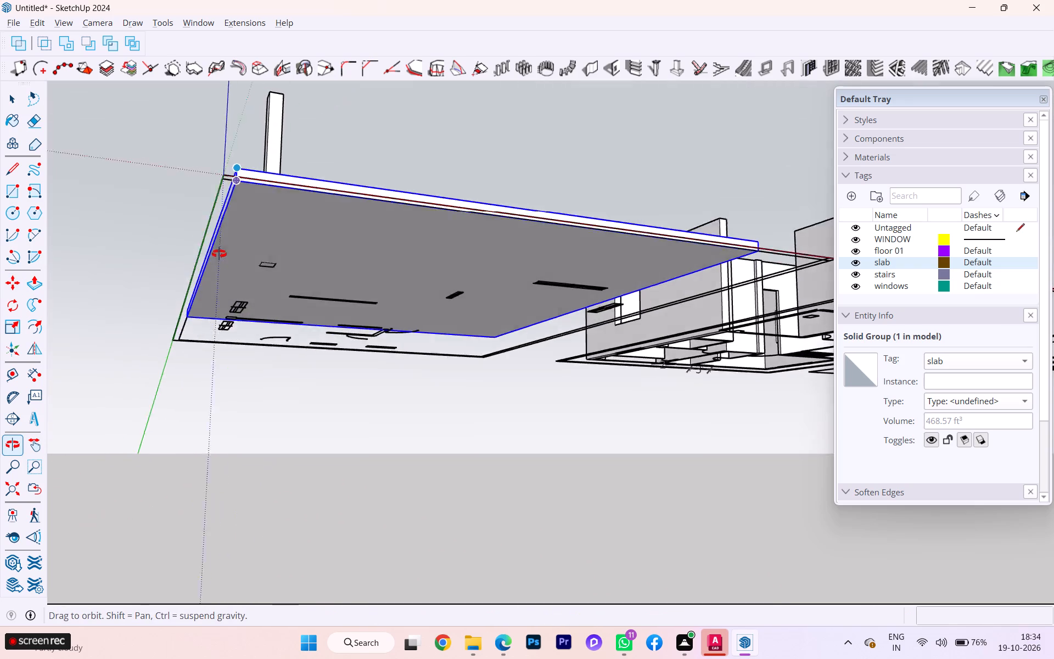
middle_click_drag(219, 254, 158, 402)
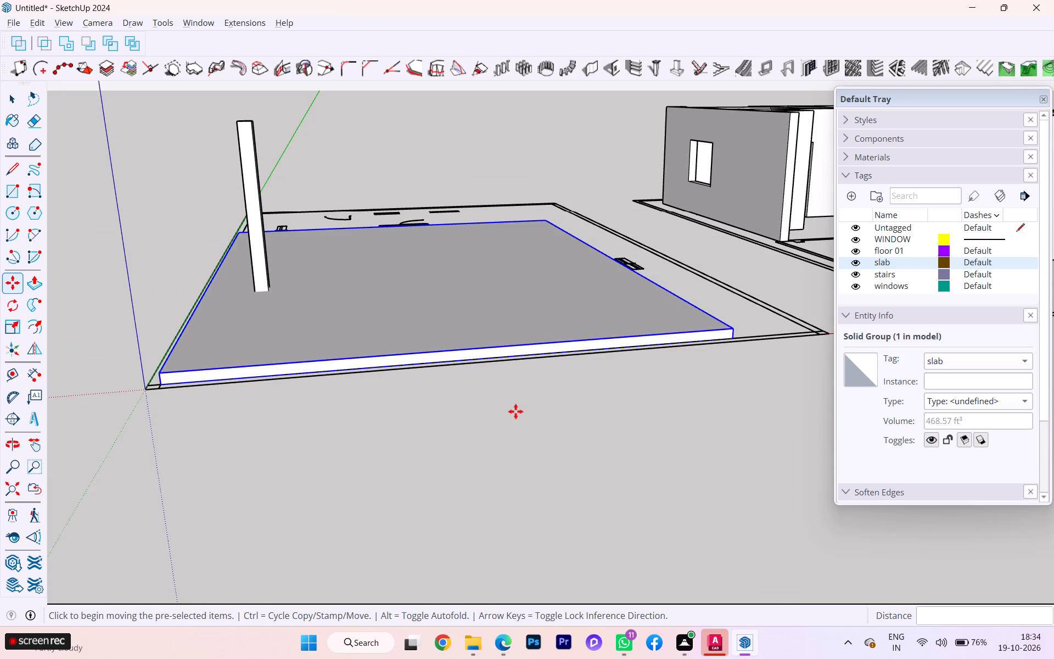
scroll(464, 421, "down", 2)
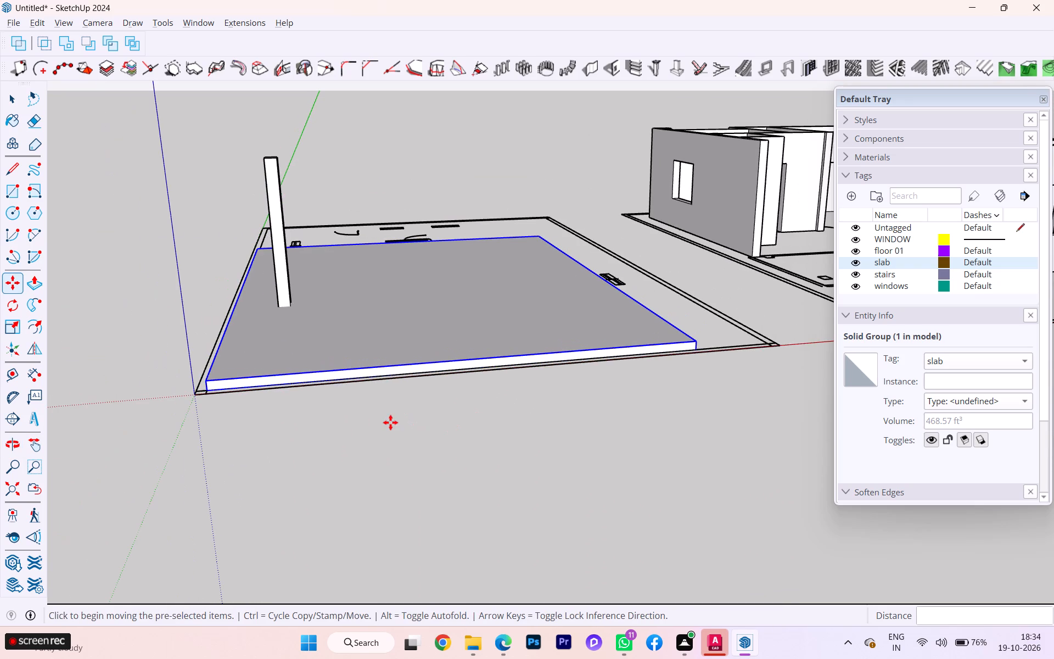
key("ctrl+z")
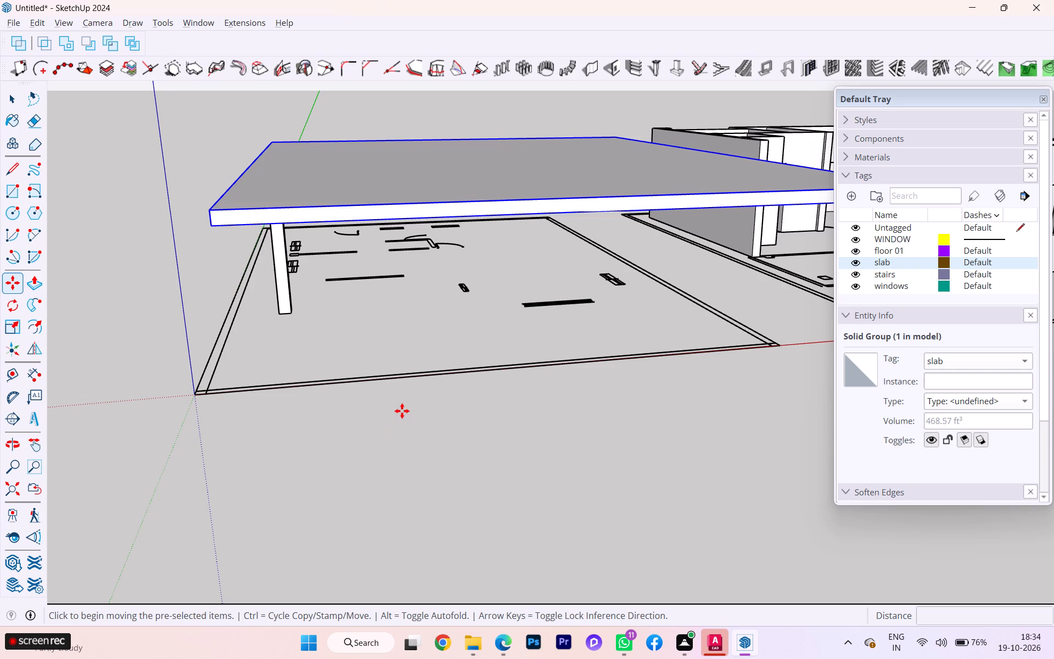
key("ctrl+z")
Copy the second house's roof slab by its front corner to the front corner of the first house's plot.
scroll(412, 405, "down", 3)
scroll(415, 413, "up", 1)
scroll(413, 411, "down", 1)
scroll(412, 411, "up", 3)
scroll(412, 411, "down", 1)
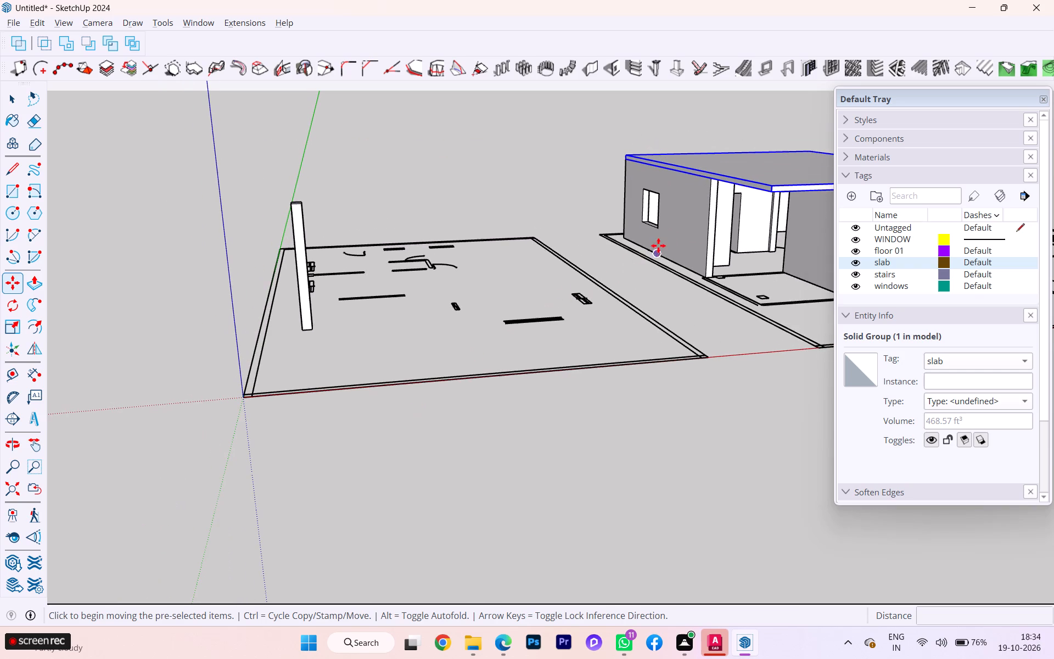
left_click(771, 190)
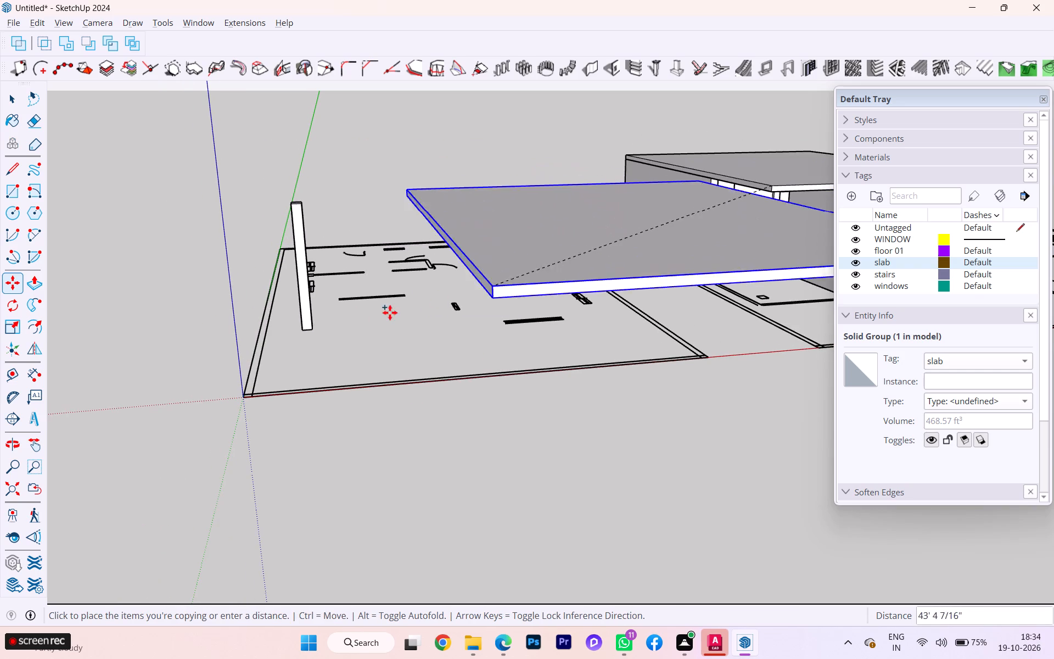
scroll(273, 345, "up", 9)
scroll(253, 387, "up", 1)
scroll(253, 387, "down", 1)
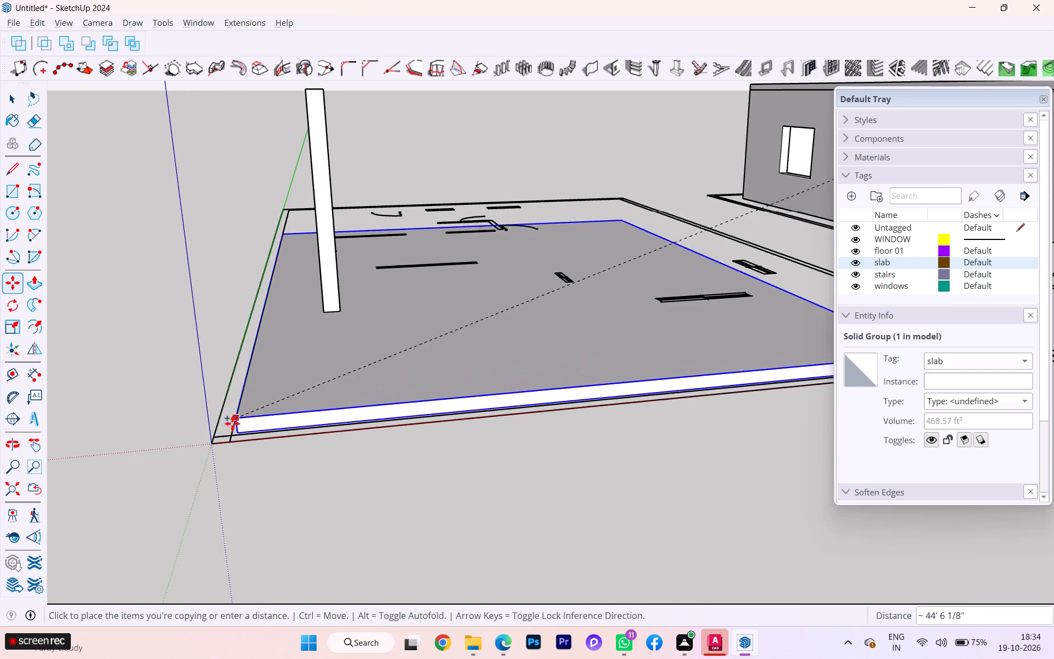
left_click(216, 437)
Move the slab copy inward on the first house's plot so its front corner sits at the base of the front column.
middle_click_drag(263, 409, 530, 393)
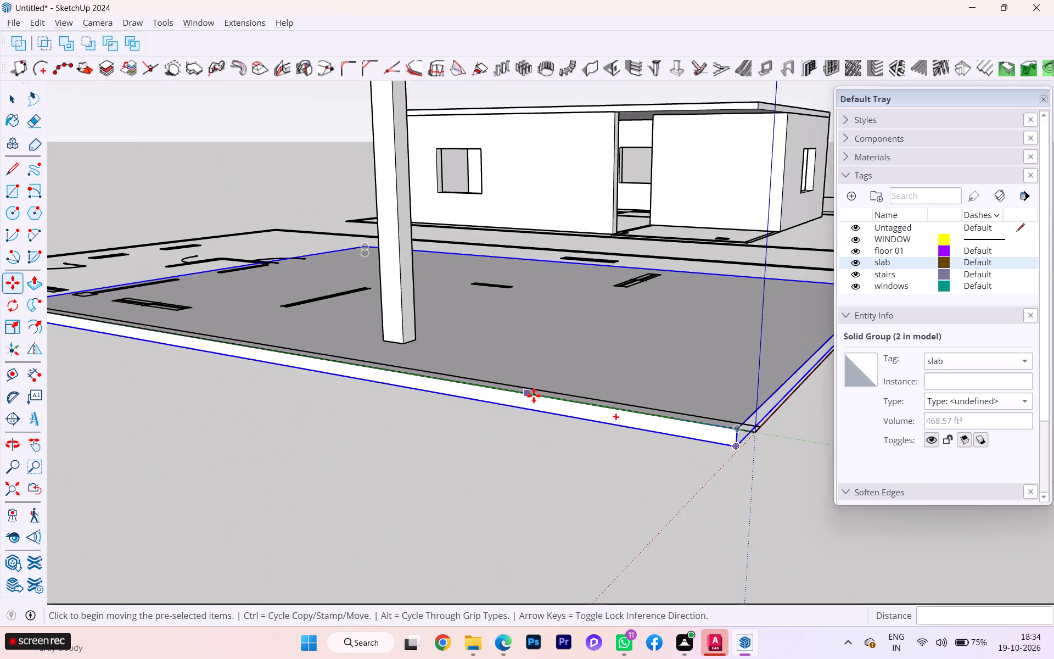
middle_click_drag(548, 395, 337, 437)
scroll(322, 463, "up", 1)
scroll(320, 468, "down", 1)
scroll(319, 470, "up", 5)
scroll(293, 522, "down", 1)
scroll(293, 522, "up", 1)
middle_click_drag(316, 468, 318, 439)
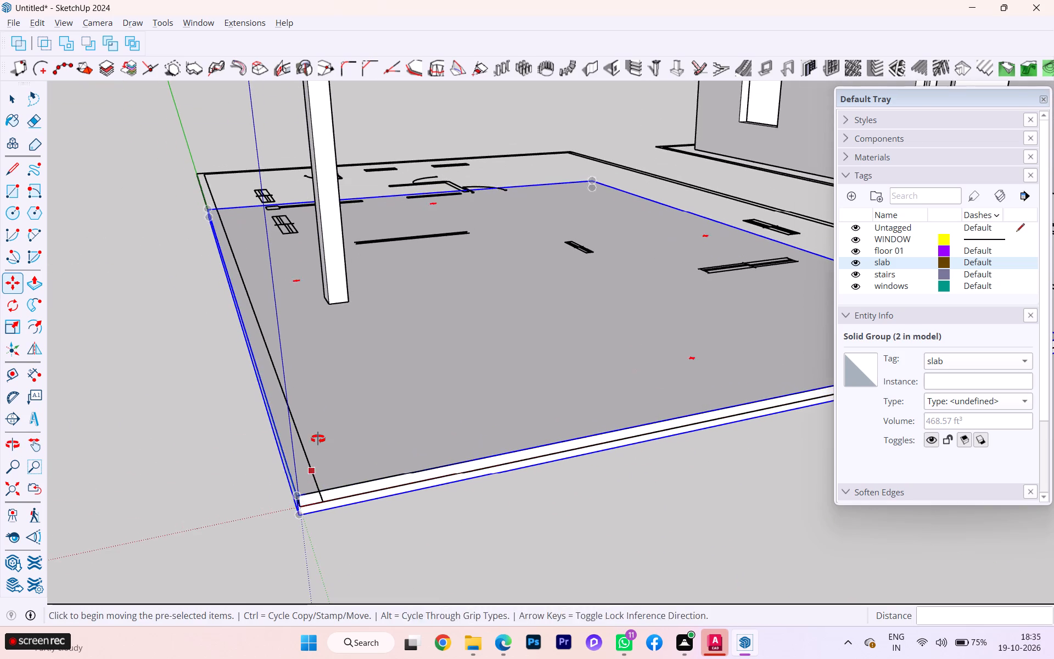
middle_click_drag(318, 439, 317, 390)
left_click(292, 417)
scroll(330, 364, "down", 1)
middle_click_drag(330, 363, 306, 451)
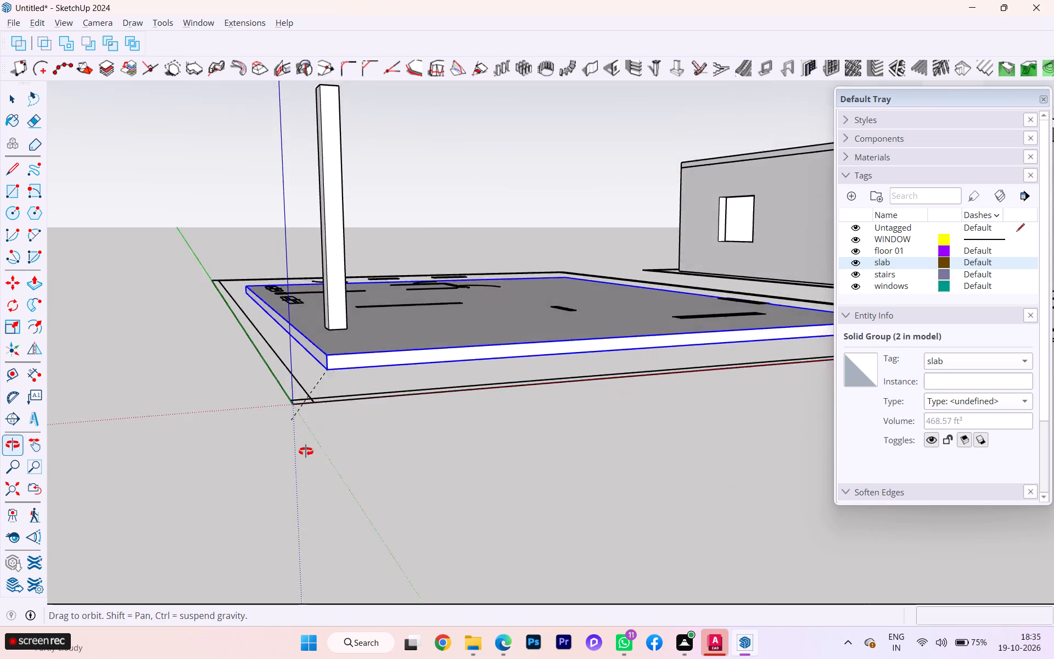
middle_click_drag(306, 451, 297, 506)
scroll(305, 449, "down", 1)
scroll(305, 449, "up", 1)
scroll(305, 449, "down", 2)
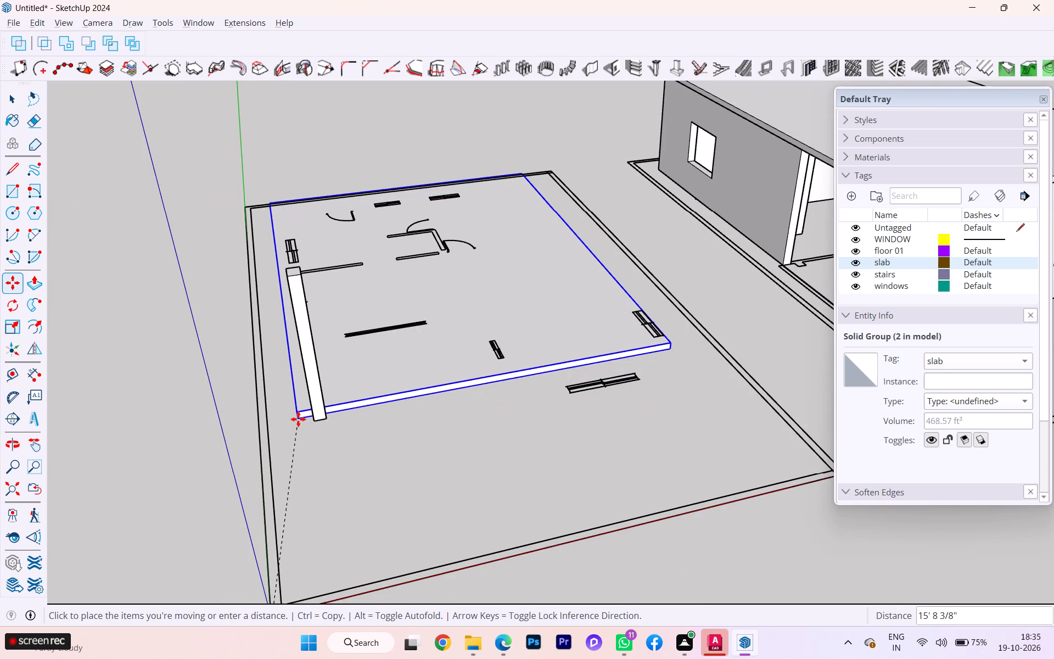
scroll(298, 419, "down", 1)
middle_click_drag(302, 426, 530, 516)
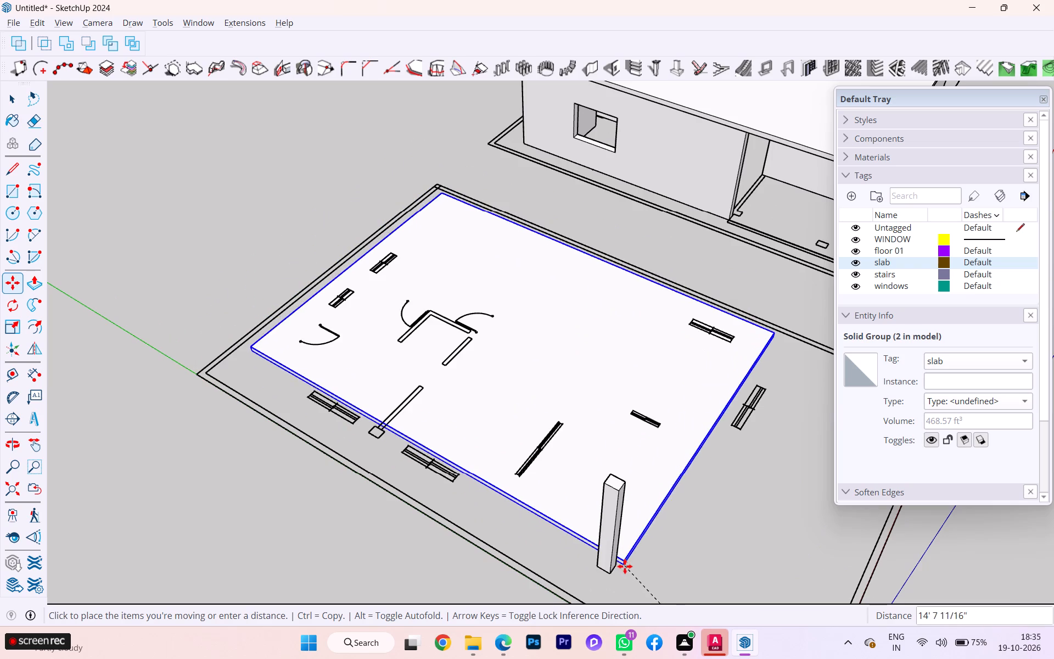
left_click(630, 605)
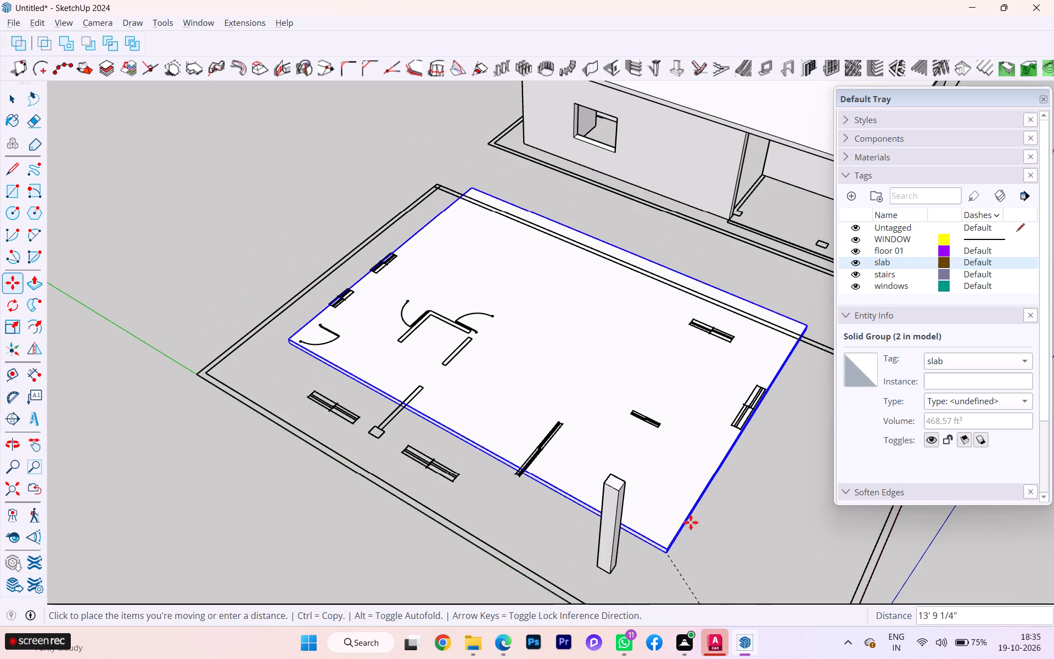
left_click(613, 585)
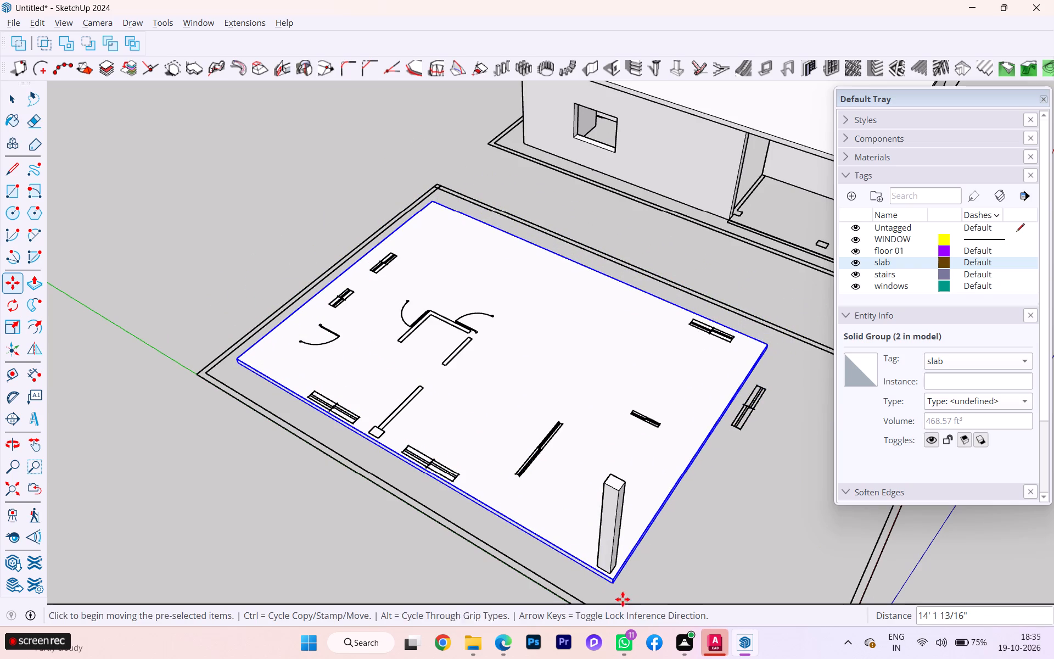
Move the slab copy about 3' inward from the plot's rear boundary, bringing its rear edge to the rear window outlines.
middle_click_drag(436, 526, 733, 510)
scroll(436, 526, "down", 1)
scroll(455, 506, "up", 6)
middle_click_drag(421, 516, 506, 331)
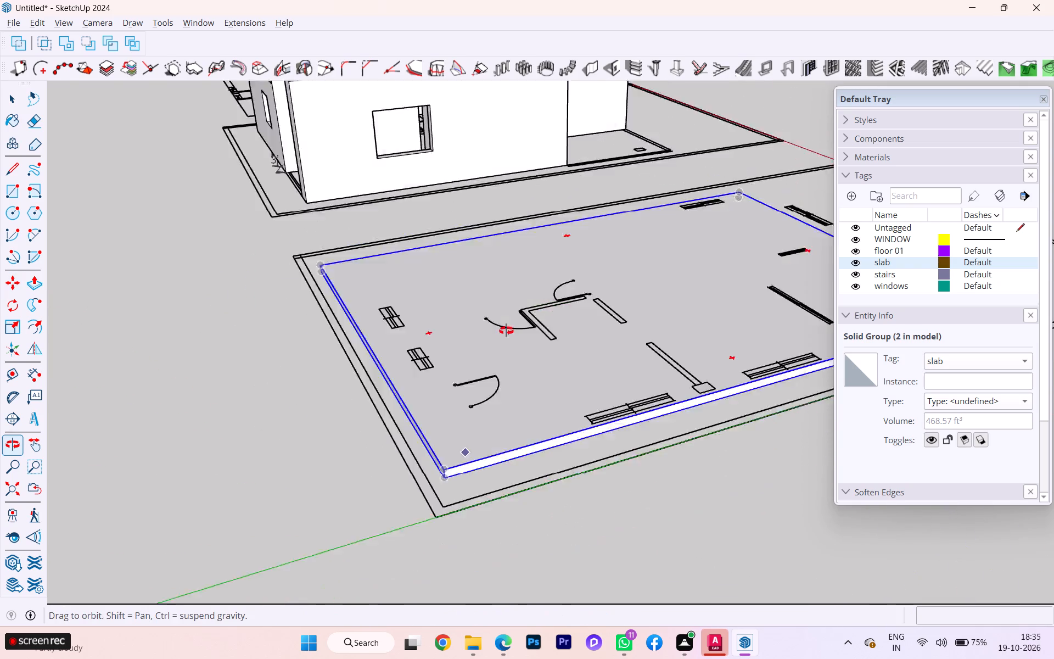
middle_click_drag(506, 331, 506, 325)
scroll(496, 339, "down", 2)
scroll(496, 339, "up", 2)
scroll(492, 362, "down", 1)
scroll(492, 362, "up", 6)
scroll(496, 354, "down", 1)
scroll(496, 353, "up", 1)
scroll(496, 351, "down", 1)
scroll(497, 344, "up", 2)
scroll(494, 318, "down", 1)
scroll(494, 318, "up", 5)
scroll(494, 318, "down", 2)
scroll(494, 318, "up", 2)
scroll(494, 318, "down", 2)
scroll(494, 318, "up", 6)
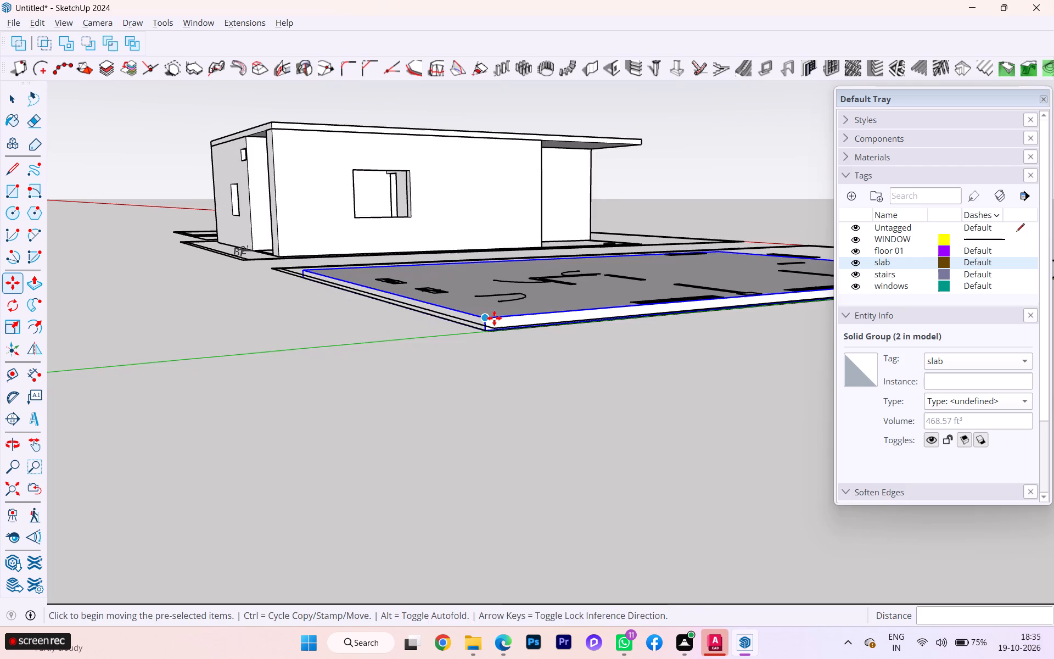
scroll(494, 318, "up", 4)
scroll(494, 319, "down", 5)
scroll(495, 320, "up", 2)
middle_click_drag(467, 381, 466, 416)
scroll(462, 402, "down", 1)
scroll(485, 478, "up", 4)
scroll(487, 486, "down", 2)
scroll(488, 490, "up", 2)
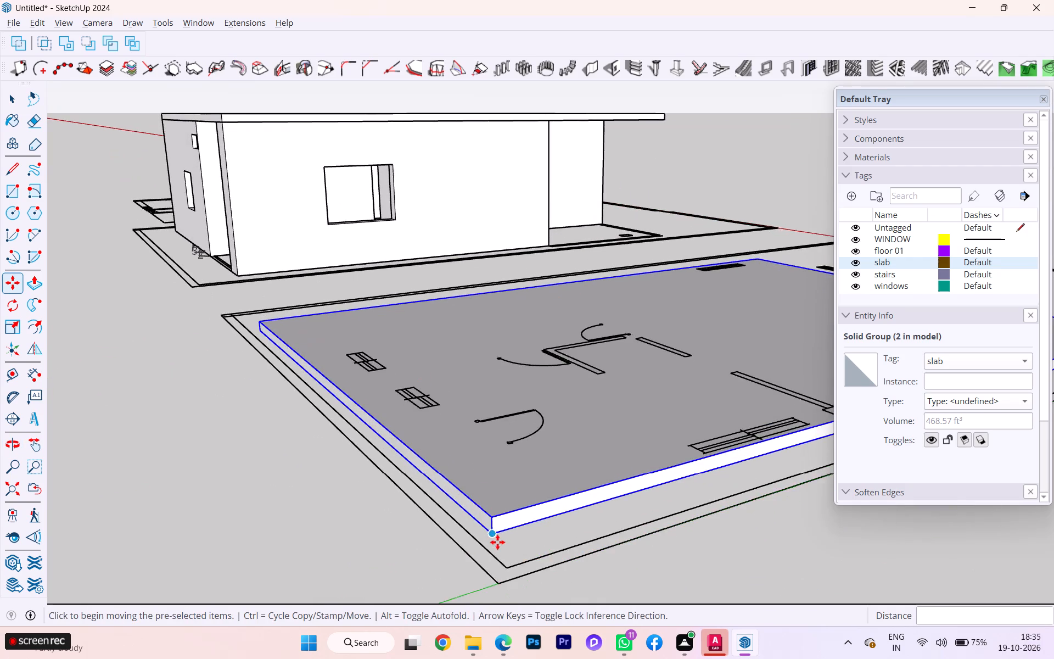
scroll(497, 542, "up", 2)
scroll(497, 542, "down", 3)
scroll(497, 542, "up", 2)
middle_click_drag(478, 511, 589, 556)
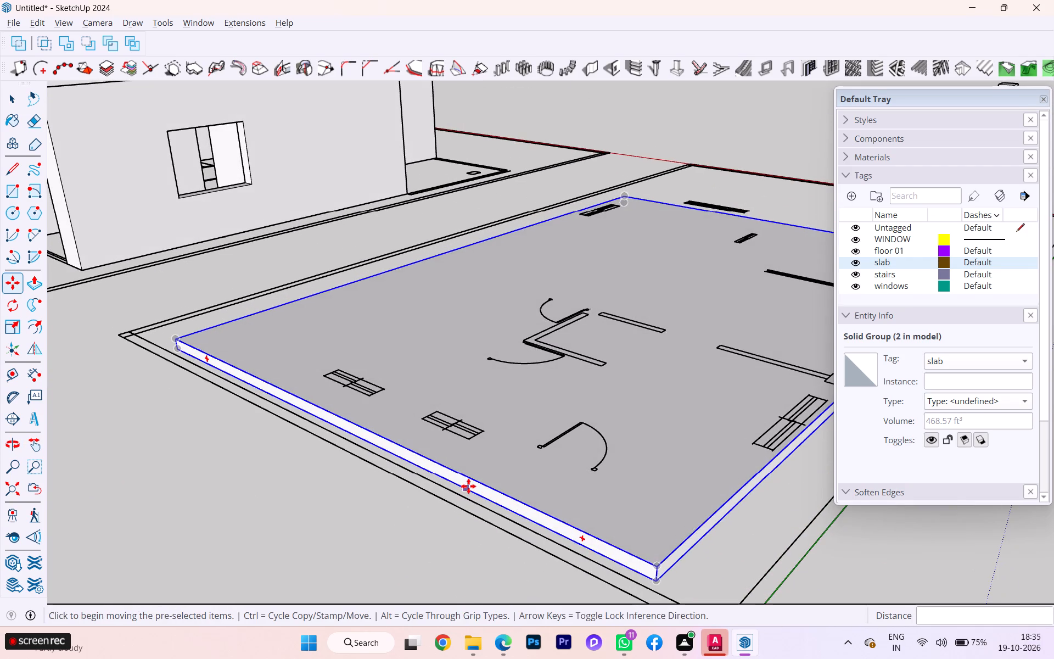
left_click(470, 479)
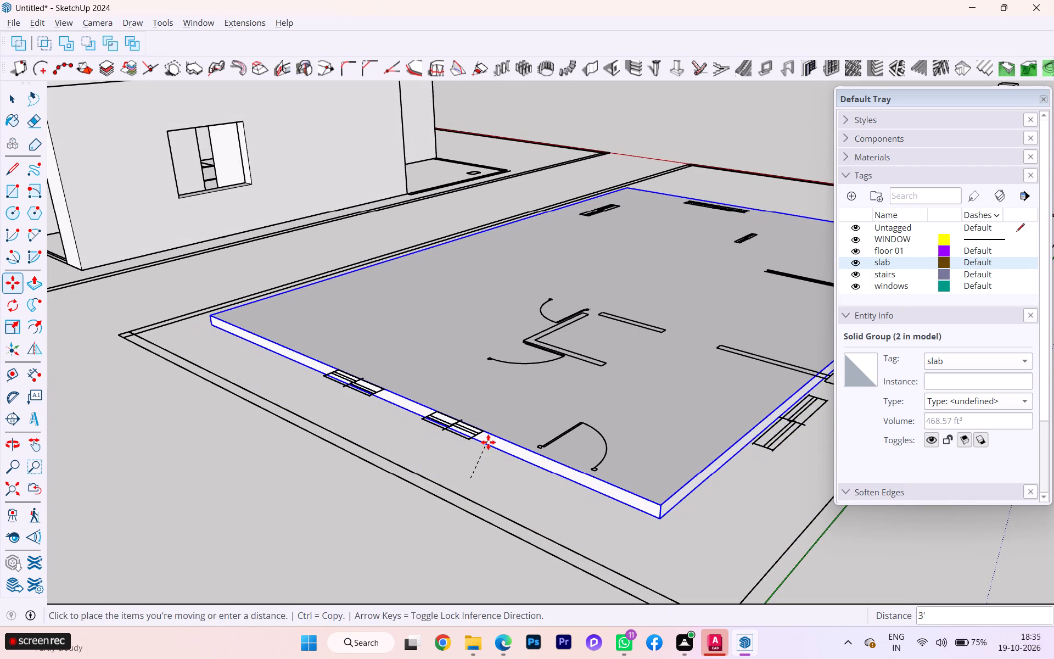
left_click(491, 442)
Fine-tune the slab copy's rear edge against the rear window outlines with small shifts of about 4 1/16" and 7 5/8".
scroll(487, 446, "down", 1)
middle_click_drag(487, 446, 544, 545)
scroll(473, 498, "up", 16)
scroll(416, 474, "down", 1)
scroll(413, 473, "up", 4)
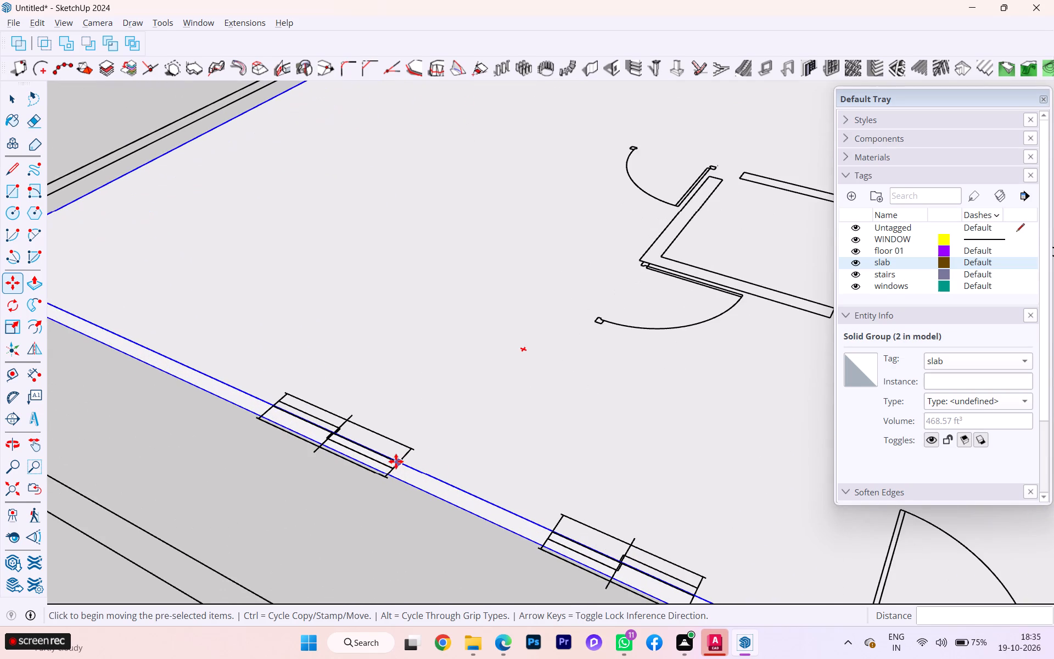
left_click(396, 461)
left_click(416, 468)
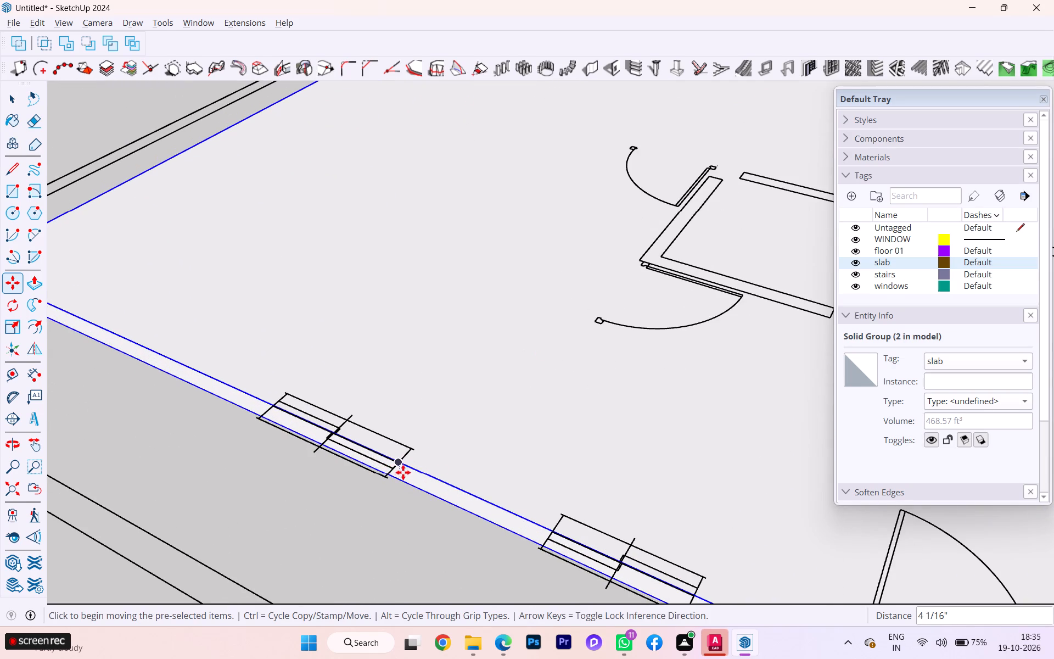
key("Escape")
scroll(397, 496, "up", 3)
left_click(404, 474)
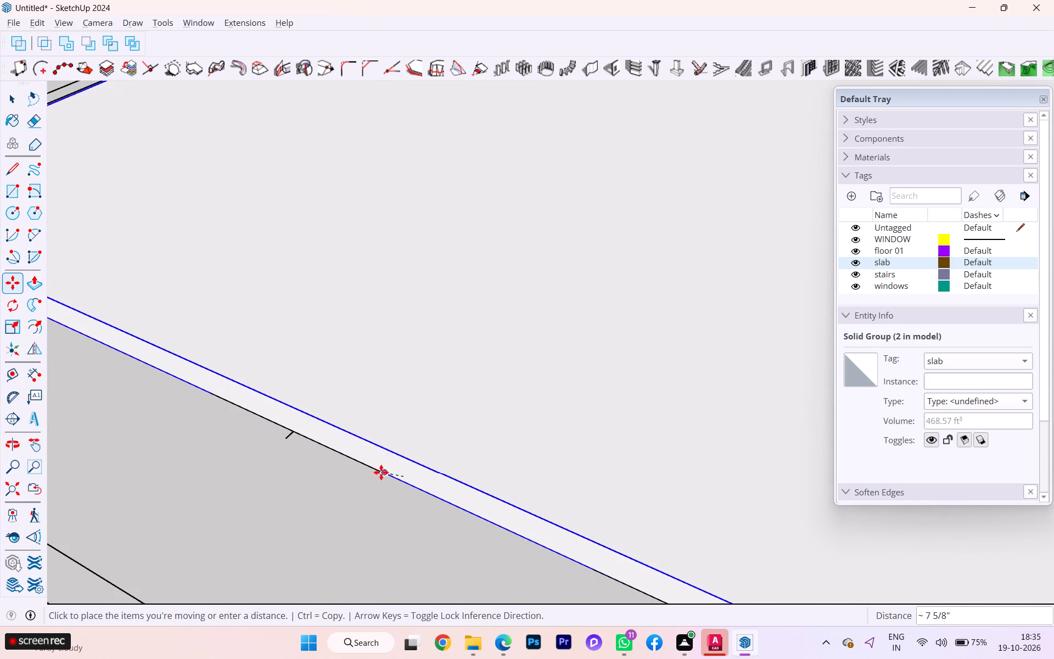
left_click(381, 472)
scroll(424, 426, "down", 6)
scroll(424, 430, "up", 1)
scroll(424, 430, "down", 1)
scroll(319, 414, "down", 2)
scroll(319, 414, "up", 2)
scroll(319, 414, "down", 7)
scroll(302, 398, "up", 1)
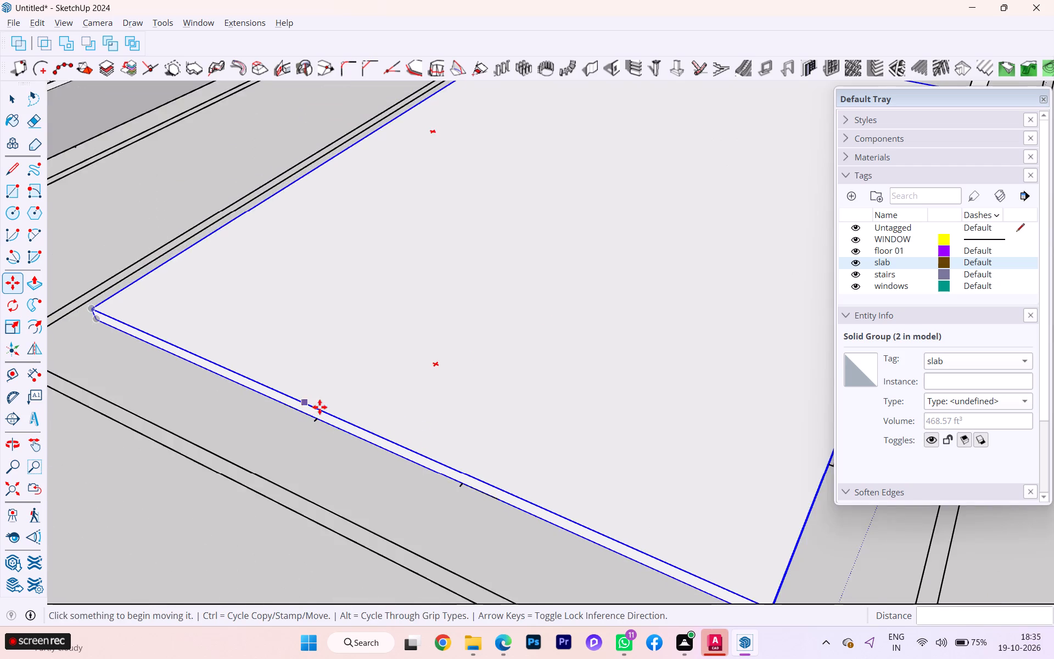
scroll(322, 409, "down", 2)
scroll(324, 412, "up", 3)
scroll(324, 412, "down", 4)
scroll(327, 415, "up", 1)
scroll(328, 430, "down", 14)
key("space")
Move the slab copy about 6 3/16" outward so its long edge meets the outer line of the side window outlines.
scroll(442, 451, "down", 1)
middle_click_drag(581, 458, 356, 468)
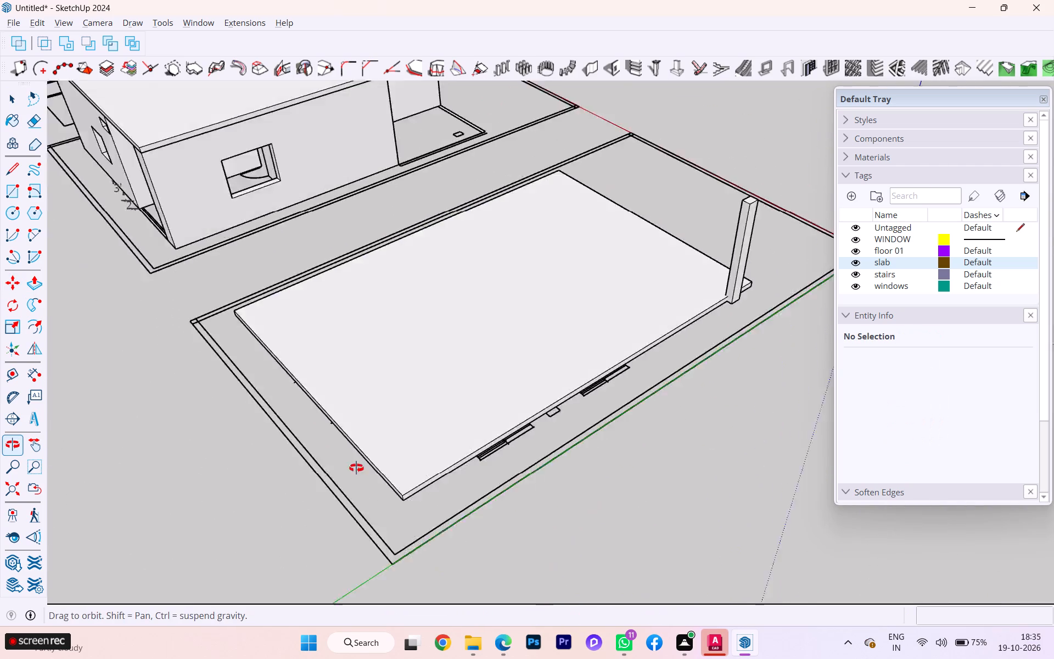
middle_click_drag(356, 468, 326, 470)
scroll(458, 431, "up", 10)
scroll(380, 412, "down", 1)
scroll(380, 412, "up", 3)
scroll(375, 415, "down", 4)
scroll(375, 415, "up", 1)
scroll(375, 415, "down", 1)
scroll(375, 415, "up", 3)
left_click(372, 404)
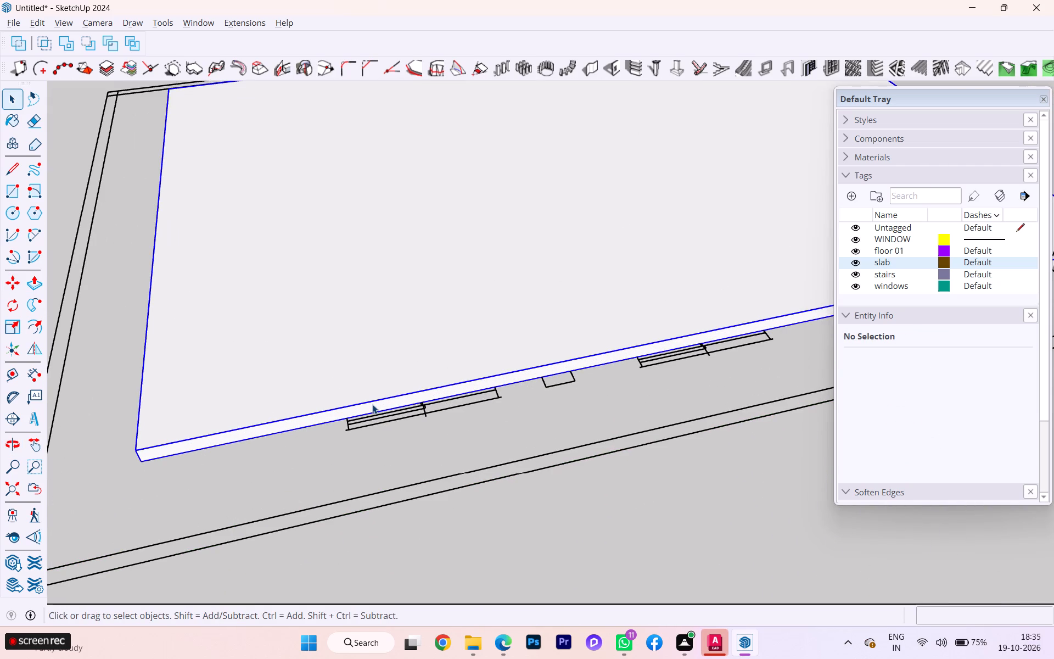
key("m")
scroll(375, 417, "up", 1)
scroll(375, 417, "down", 2)
scroll(375, 416, "up", 8)
scroll(375, 416, "down", 1)
scroll(375, 416, "up", 8)
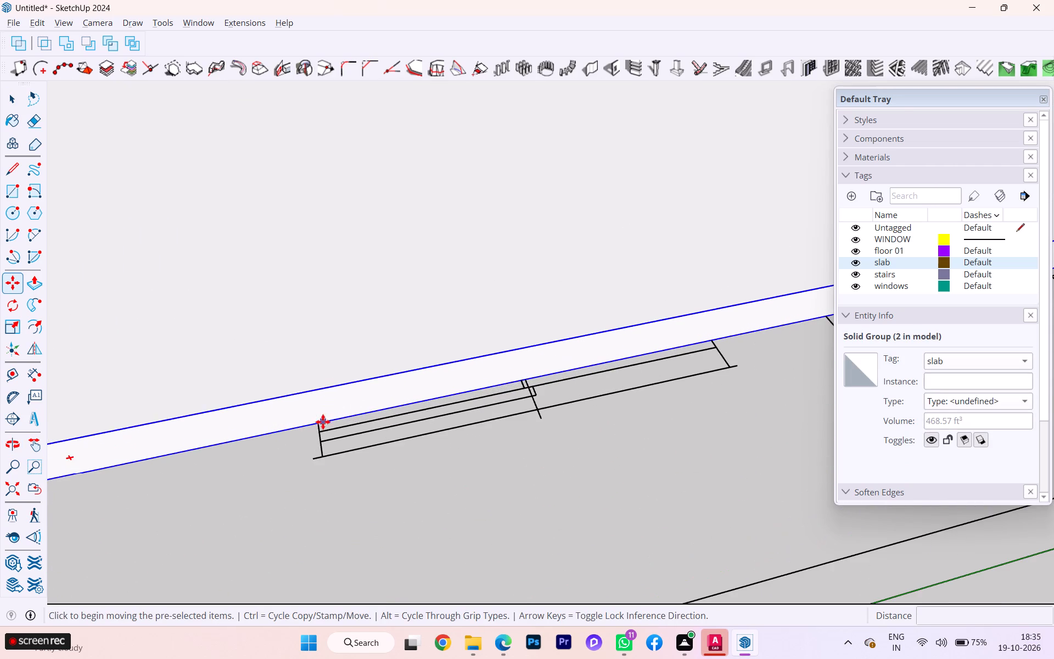
left_click(320, 425)
left_click(325, 459)
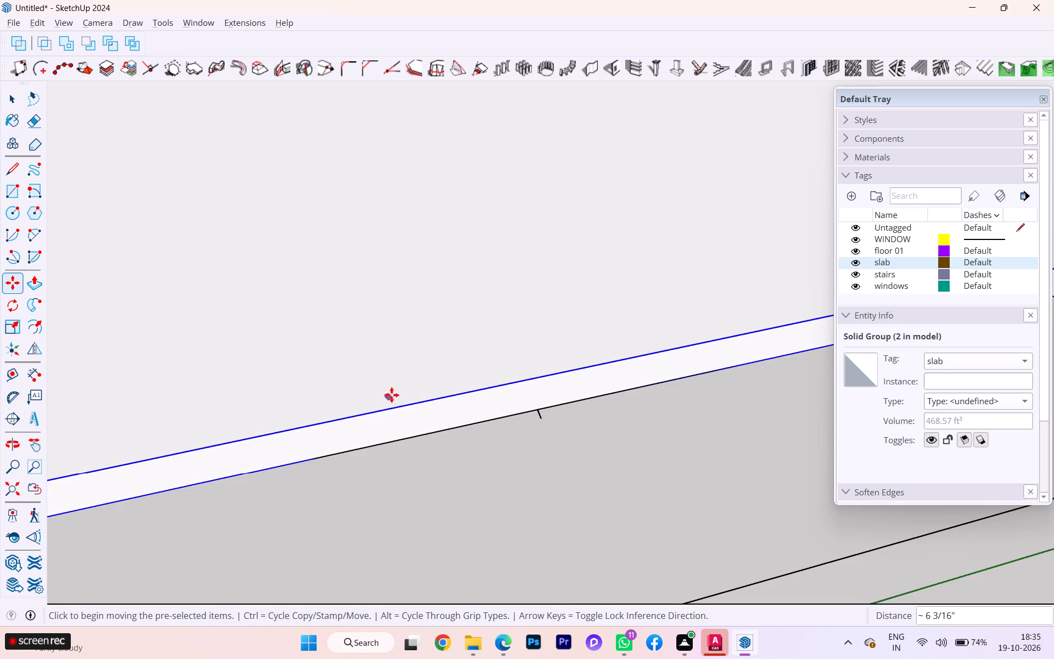
key("space")
left_click(593, 469)
Inspect the shifted slab copy's edges from low angles and return to a view of the whole model.
scroll(652, 458, "down", 1)
middle_click_drag(646, 456, 312, 261)
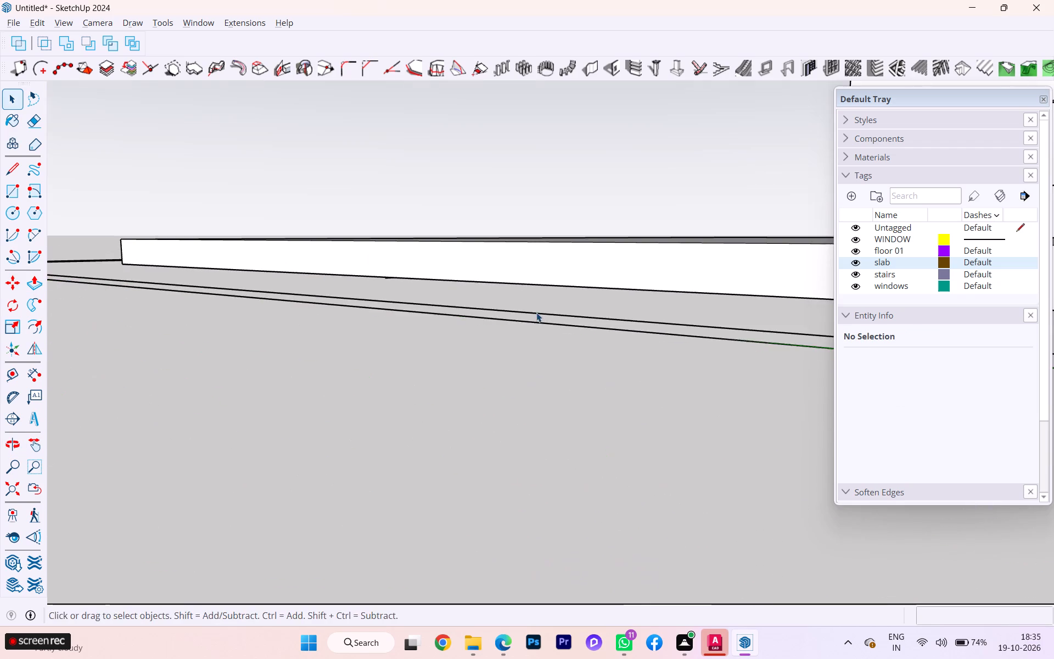
middle_click_drag(532, 313, 243, 299)
scroll(255, 284, "down", 5)
scroll(472, 326, "down", 6)
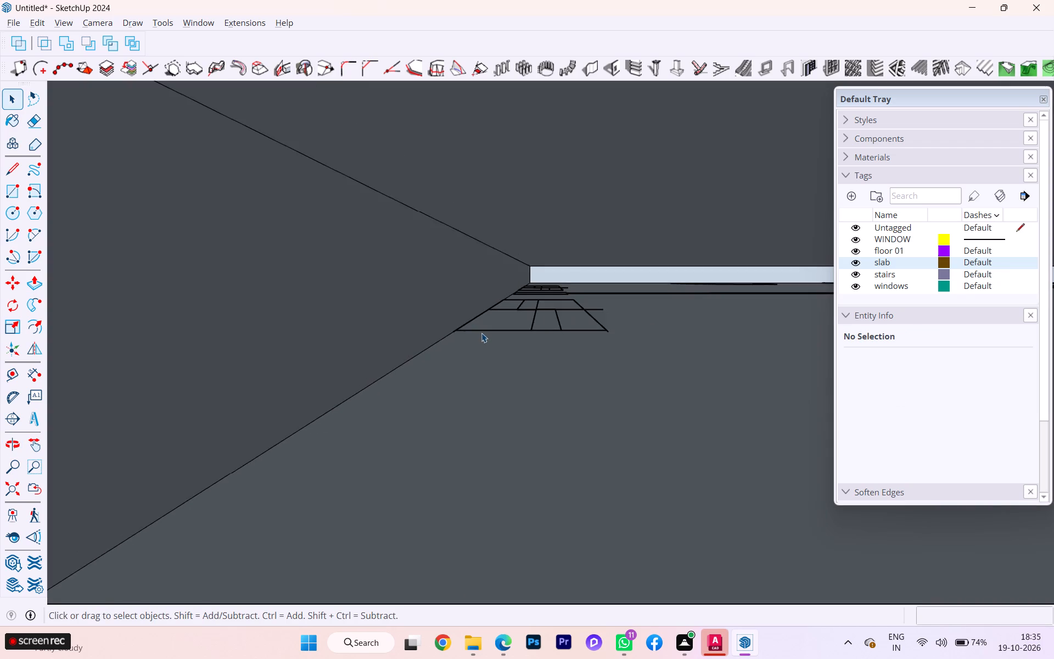
scroll(481, 333, "down", 4)
scroll(548, 344, "down", 1)
scroll(548, 344, "up", 1)
scroll(548, 344, "down", 5)
scroll(549, 345, "up", 1)
scroll(569, 358, "down", 6)
scroll(585, 346, "up", 2)
scroll(585, 346, "down", 4)
scroll(363, 340, "down", 6)
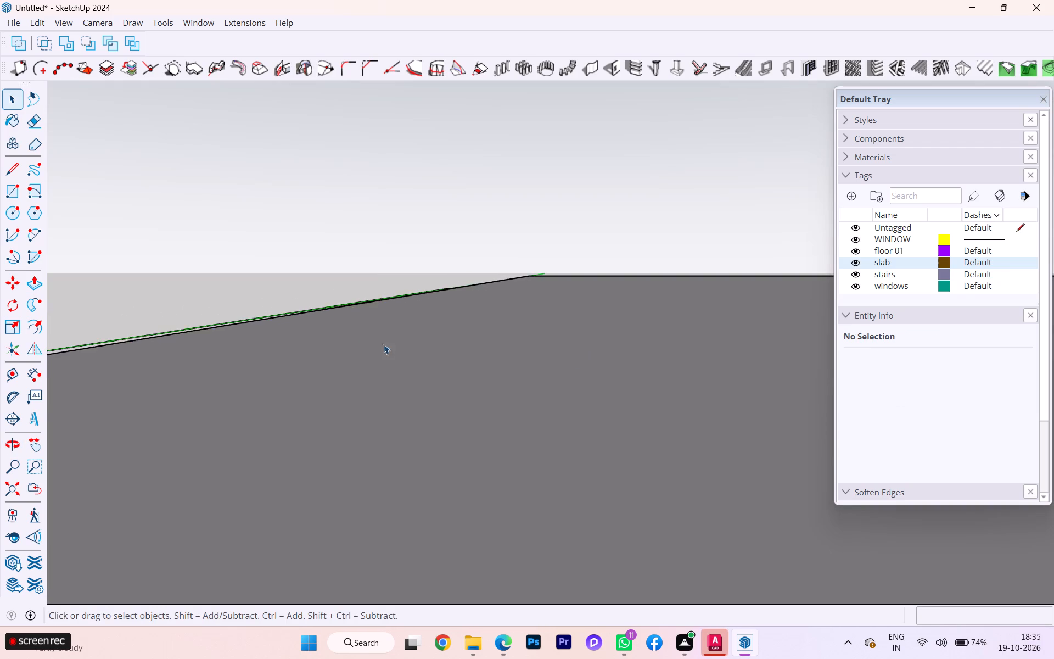
scroll(516, 326, "down", 6)
scroll(528, 331, "up", 4)
scroll(529, 332, "down", 6)
scroll(545, 329, "up", 1)
scroll(545, 329, "down", 12)
scroll(426, 325, "down", 3)
scroll(424, 325, "up", 2)
scroll(424, 325, "down", 1)
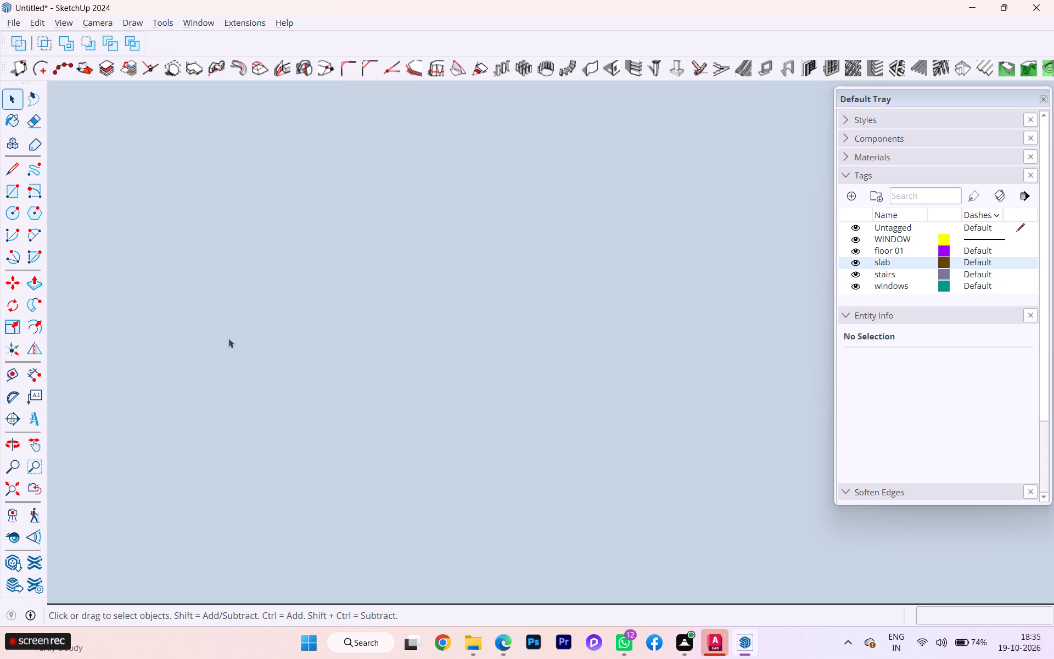
left_click(14, 488)
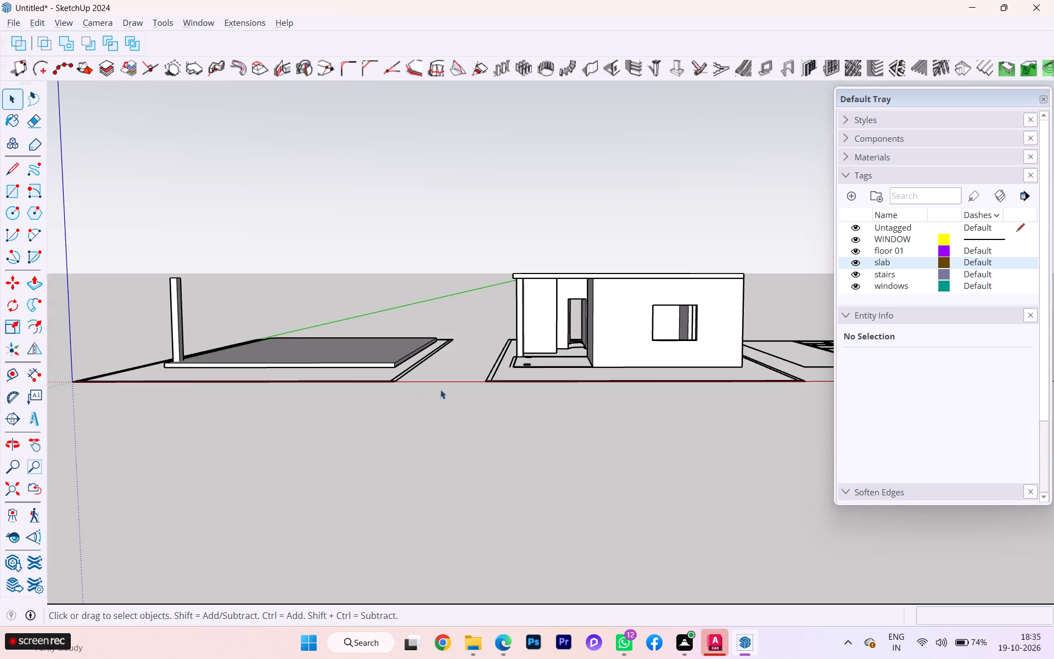
Raise the front column about 4 7/16" so its base sits on the slab copy's top face.
middle_click_drag(382, 385, 534, 423)
middle_click_drag(362, 413, 284, 474)
scroll(177, 446, "up", 4)
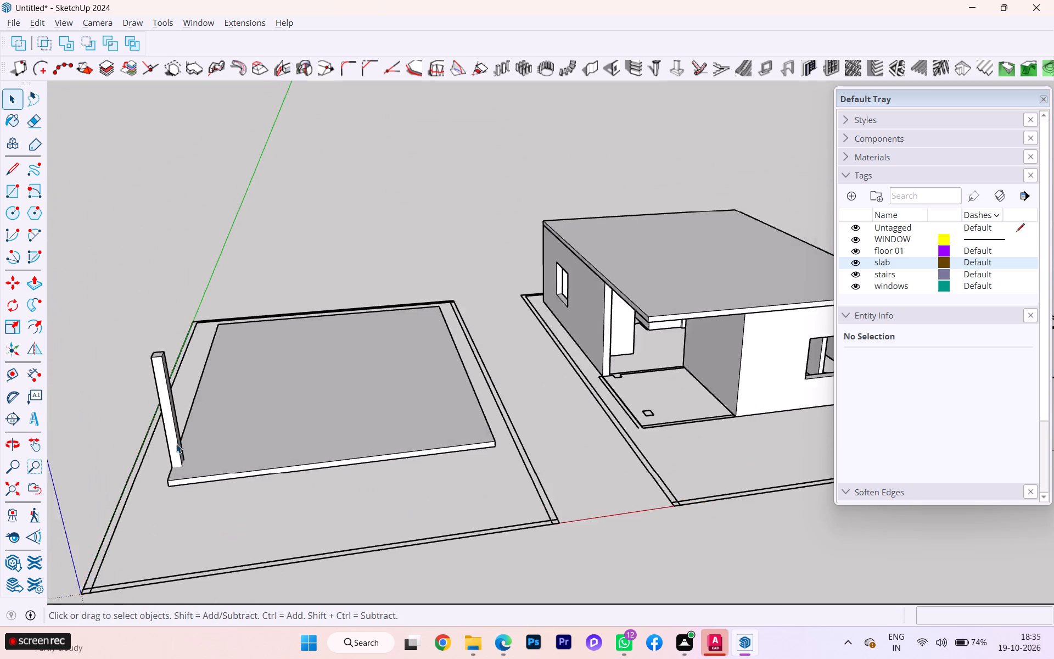
scroll(176, 444, "up", 1)
scroll(173, 441, "down", 2)
middle_click_drag(173, 441, 285, 415)
scroll(276, 431, "up", 2)
scroll(276, 431, "down", 1)
scroll(276, 431, "up", 1)
left_click(288, 442)
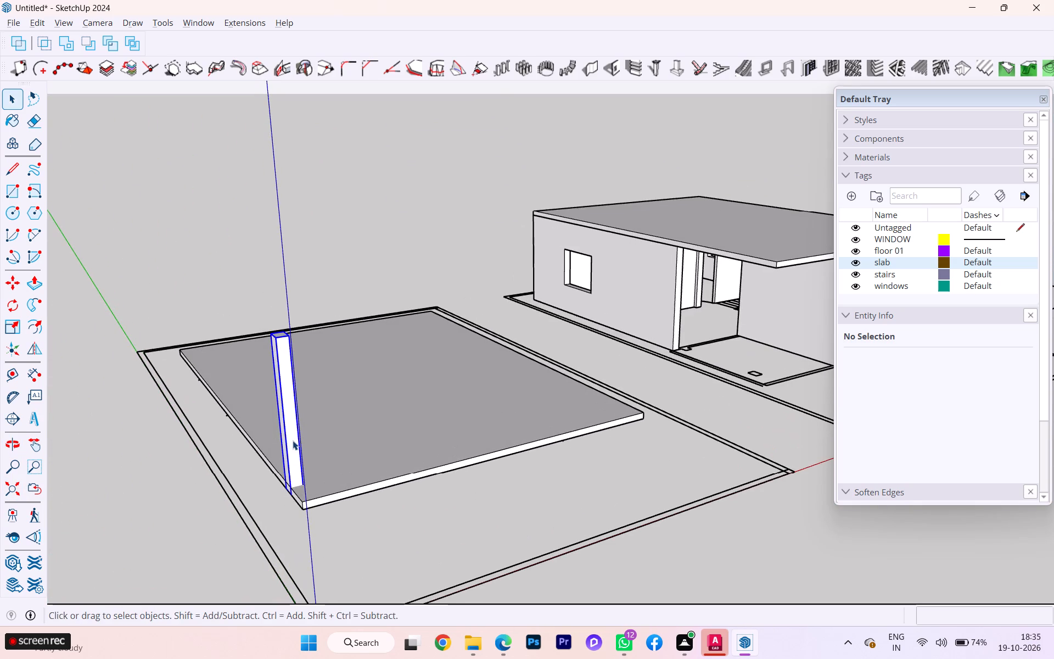
middle_click_drag(293, 423, 379, 416)
scroll(372, 473, "up", 1)
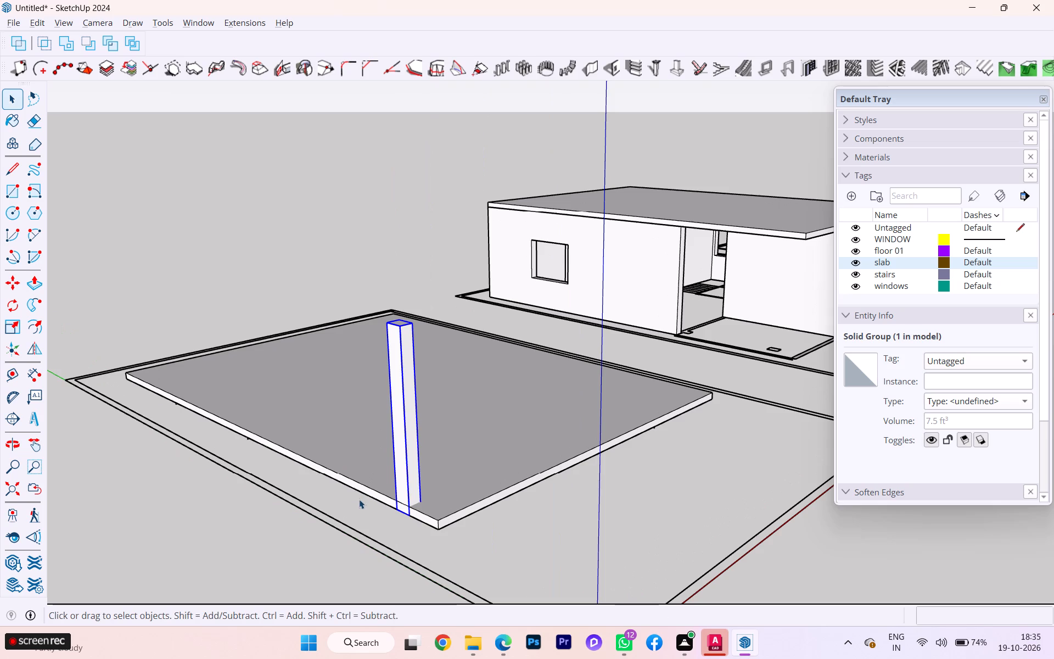
key("m")
scroll(376, 522, "up", 8)
left_click(417, 516)
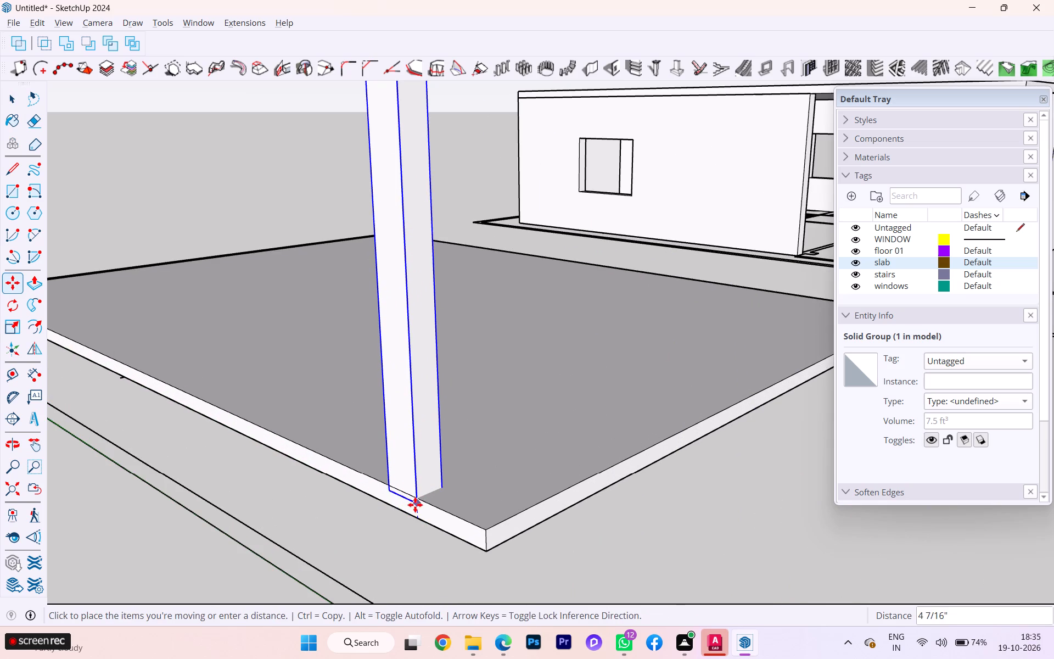
left_click(415, 504)
key("space")
left_click(352, 518)
Unhide the last hidden object, the first house's wall group.
middle_click_drag(450, 490, 254, 510)
scroll(450, 490, "down", 1)
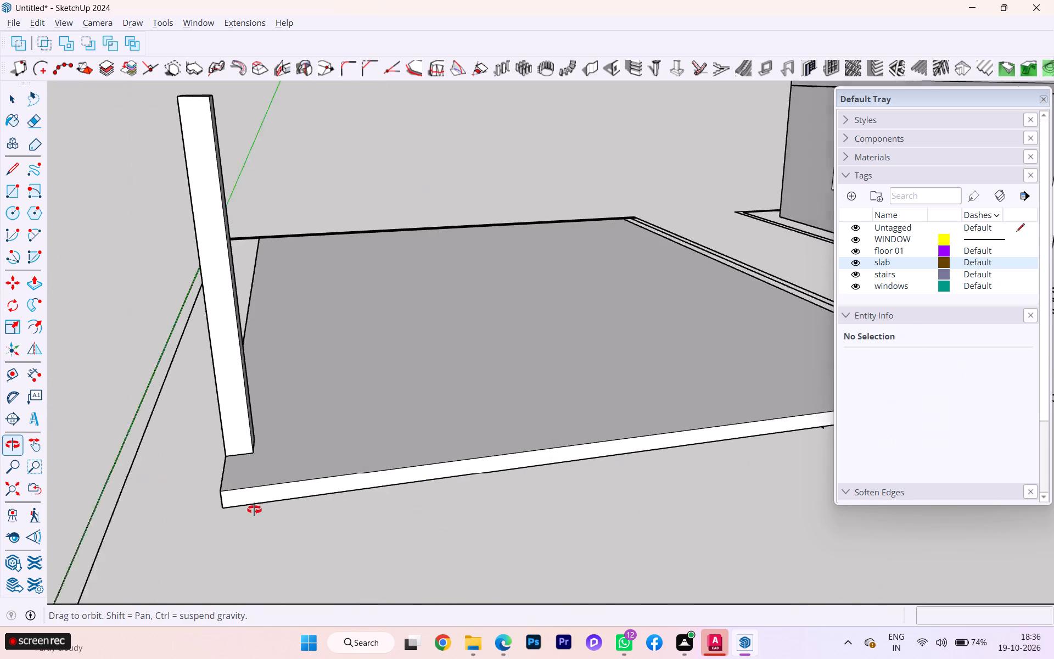
middle_click_drag(254, 510, 254, 510)
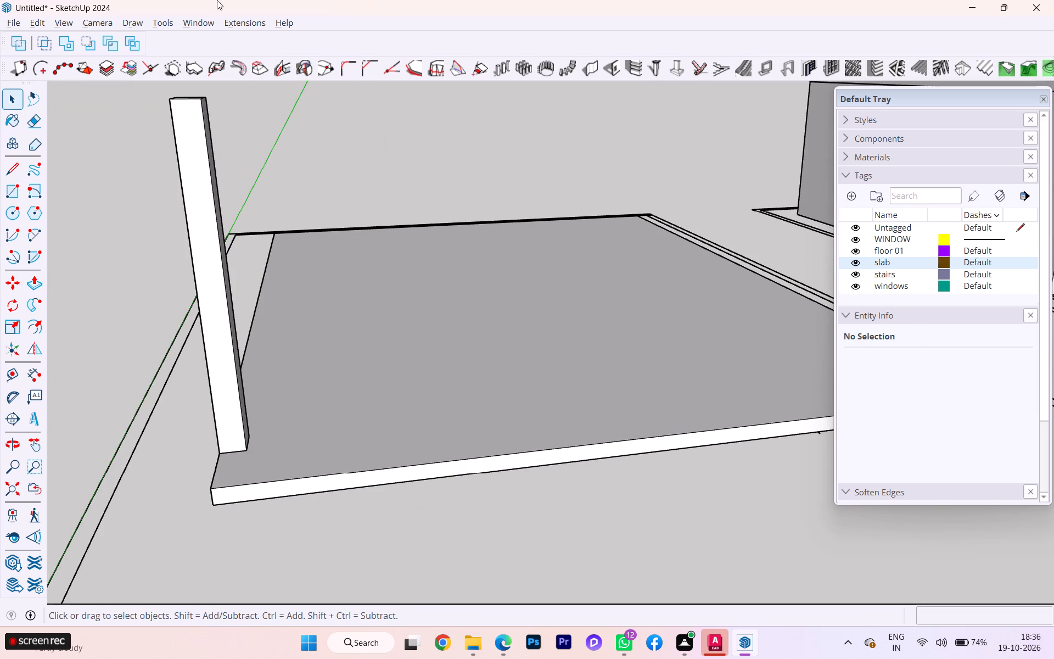
left_click(38, 22)
left_click(99, 248)
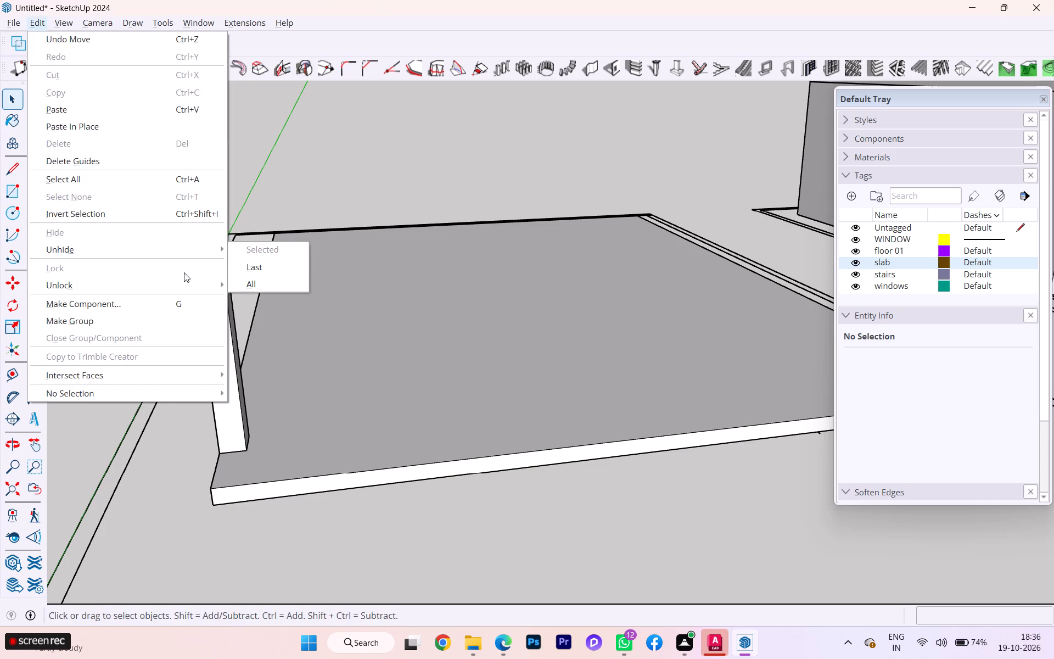
left_click(249, 271)
Move the first house's wall group up by its bottom front corner onto the slab copy's top face.
scroll(249, 271, "down", 2)
middle_click_drag(249, 271, 388, 262)
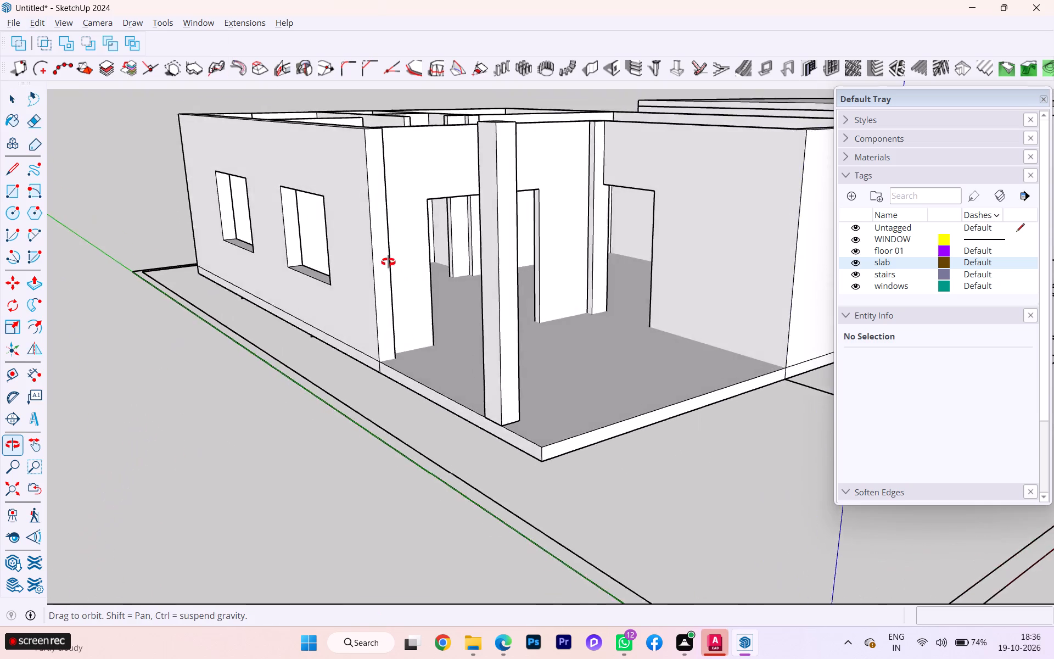
middle_click_drag(388, 262, 322, 261)
scroll(328, 237, "down", 1)
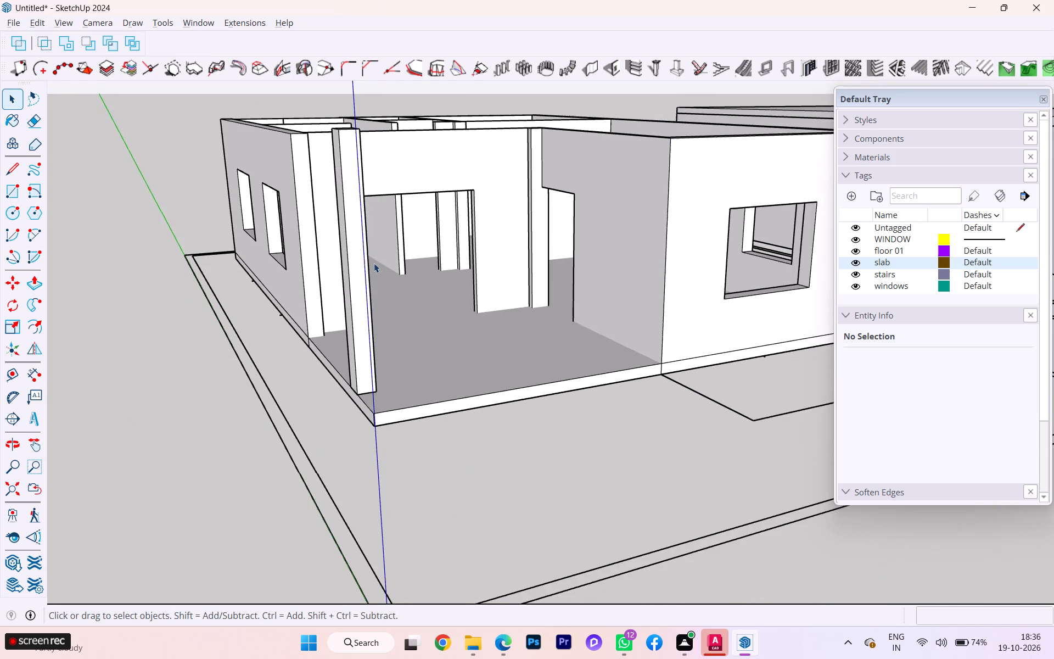
middle_click_drag(372, 262, 128, 256)
left_click(391, 263)
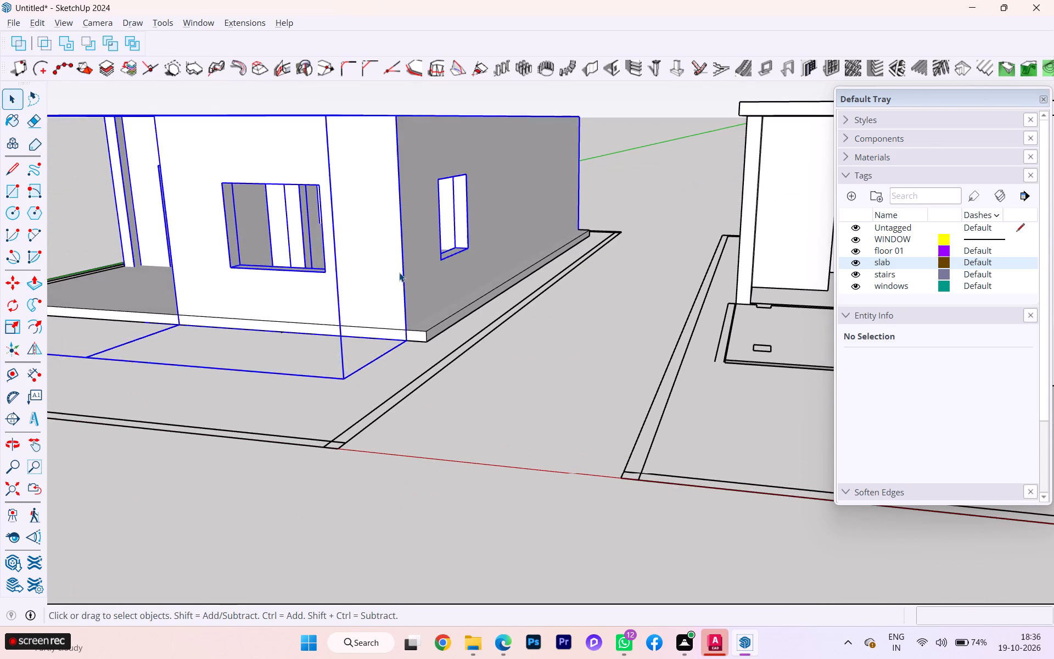
scroll(400, 272, "down", 1)
middle_click_drag(400, 272, 377, 302)
key("m")
scroll(428, 401, "up", 3)
scroll(429, 421, "down", 1)
scroll(429, 421, "up", 1)
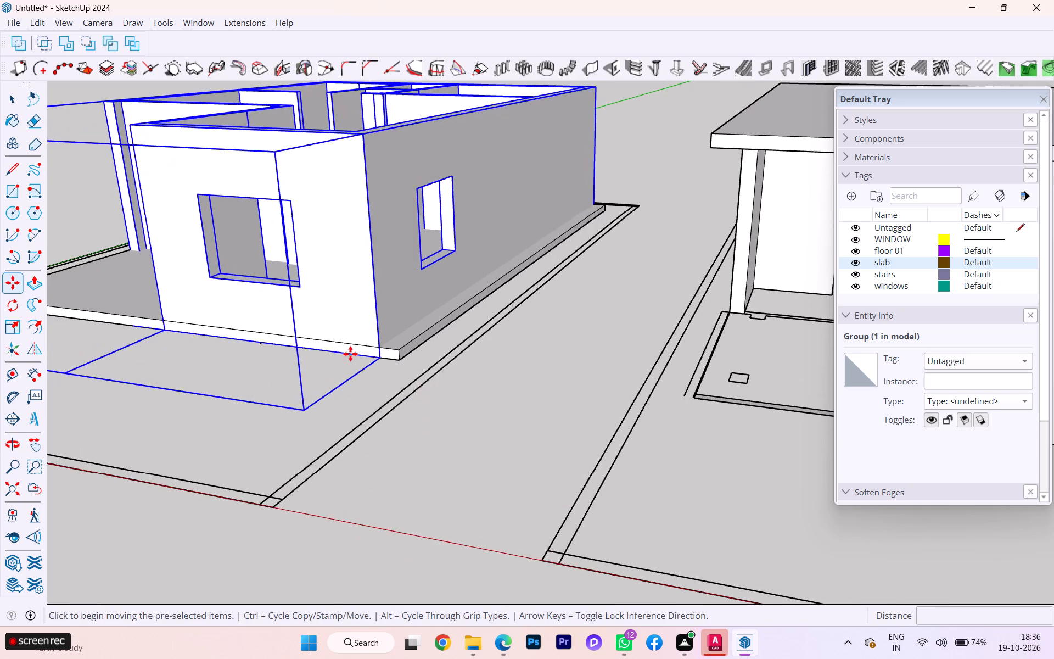
scroll(341, 339, "down", 1)
scroll(341, 338, "up", 5)
scroll(380, 361, "down", 2)
scroll(382, 363, "up", 6)
left_click(397, 368)
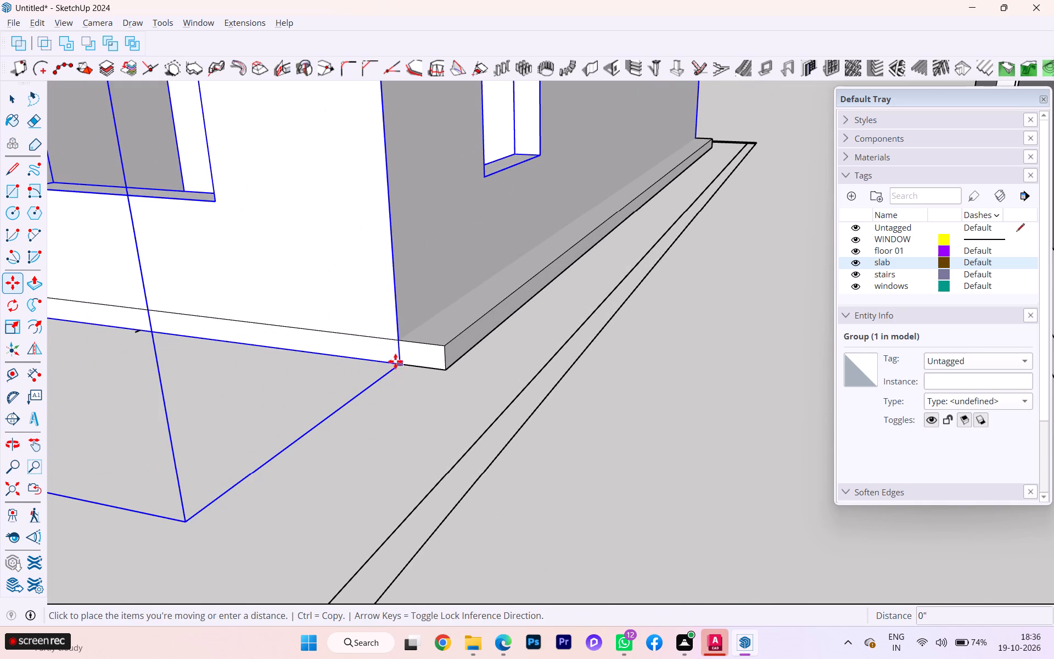
left_click(400, 340)
Examine how the raised walls sit on the slab along the front, window side and rear of the first house.
scroll(403, 340, "down", 2)
middle_click_drag(420, 344, 627, 366)
scroll(588, 349, "down", 1)
scroll(588, 349, "up", 1)
scroll(589, 349, "down", 4)
scroll(619, 329, "up", 2)
scroll(620, 328, "down", 8)
scroll(642, 325, "up", 1)
scroll(642, 325, "down", 4)
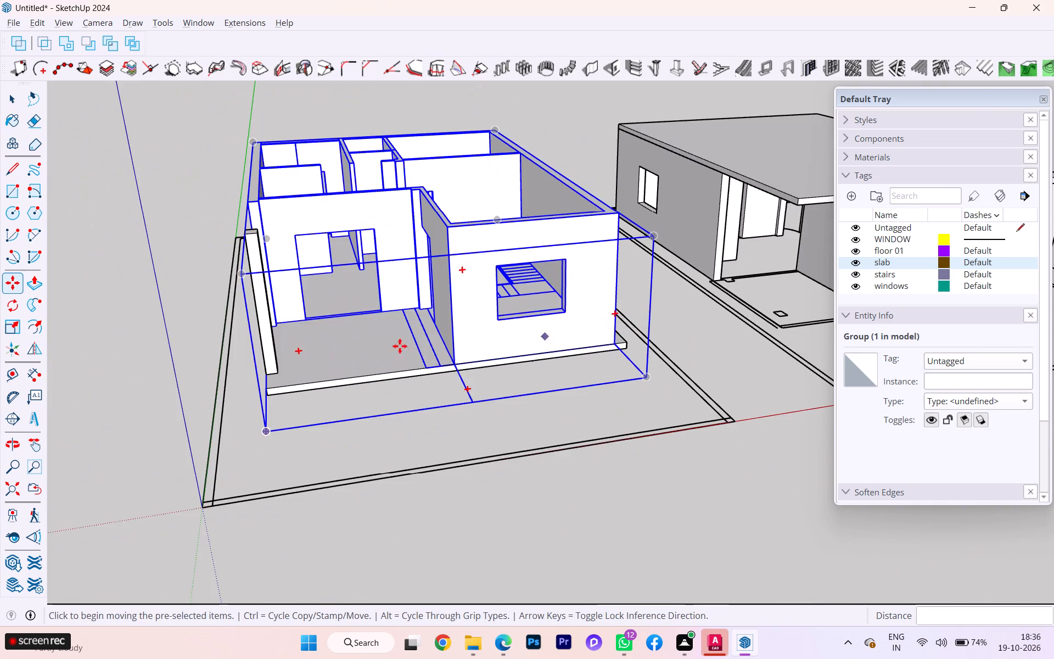
middle_click_drag(374, 348, 553, 356)
scroll(350, 365, "up", 3)
scroll(337, 361, "down", 2)
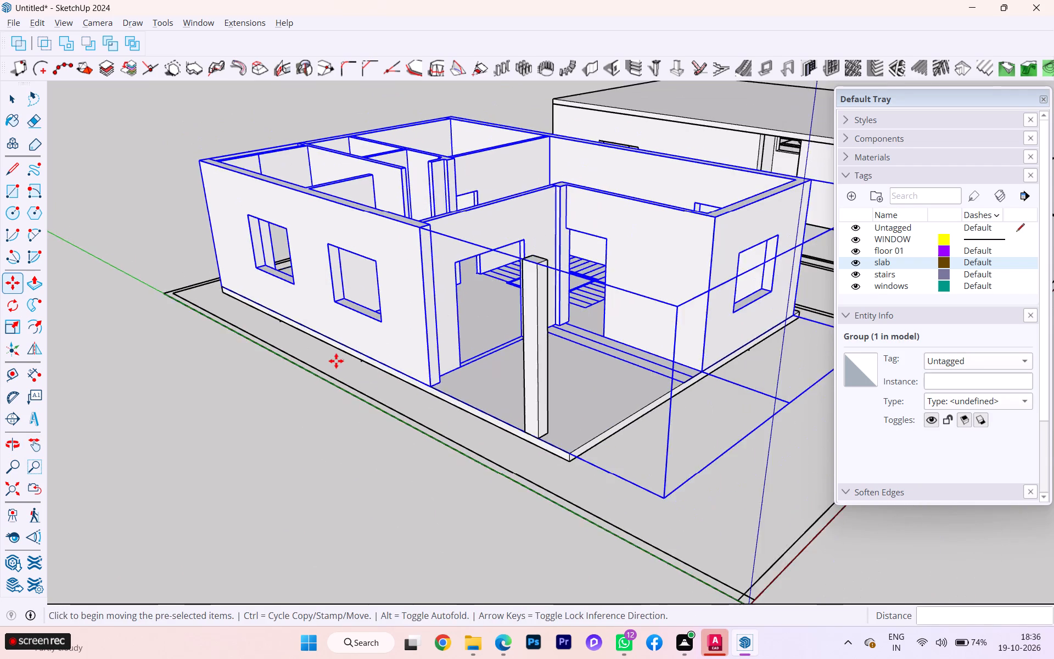
middle_click_drag(336, 361, 448, 355)
middle_click_drag(252, 344, 481, 351)
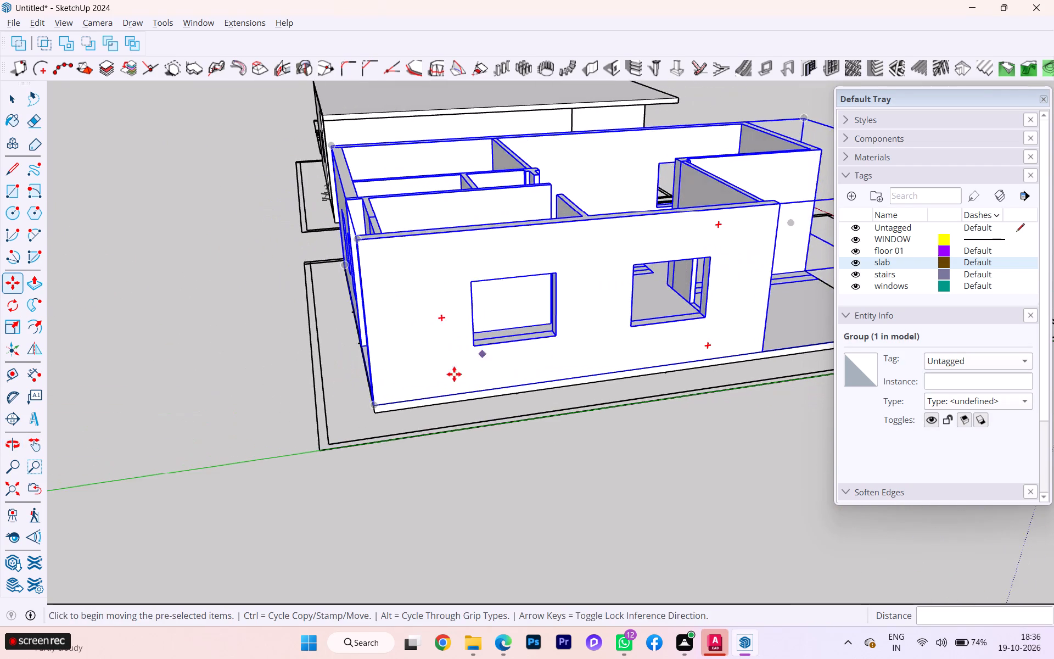
scroll(414, 404, "up", 4)
scroll(403, 407, "down", 1)
scroll(401, 407, "up", 5)
scroll(371, 399, "down", 1)
scroll(371, 399, "up", 2)
scroll(371, 399, "down", 2)
middle_click_drag(338, 384, 576, 391)
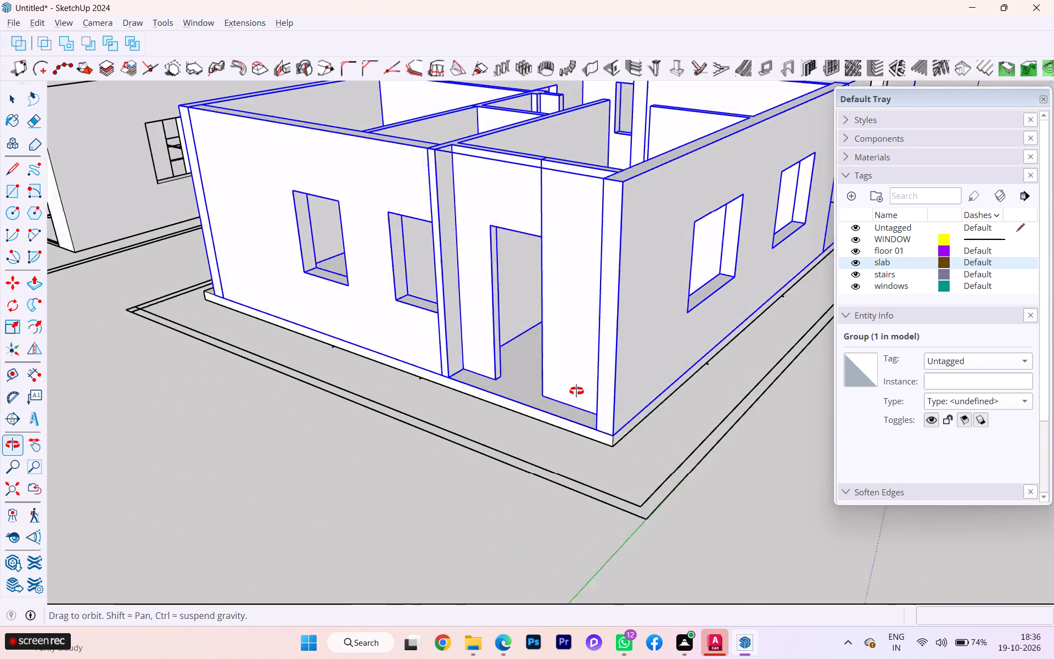
middle_click_drag(576, 391, 595, 396)
scroll(366, 442, "up", 1)
scroll(366, 442, "down", 1)
scroll(366, 442, "up", 1)
scroll(282, 334, "up", 3)
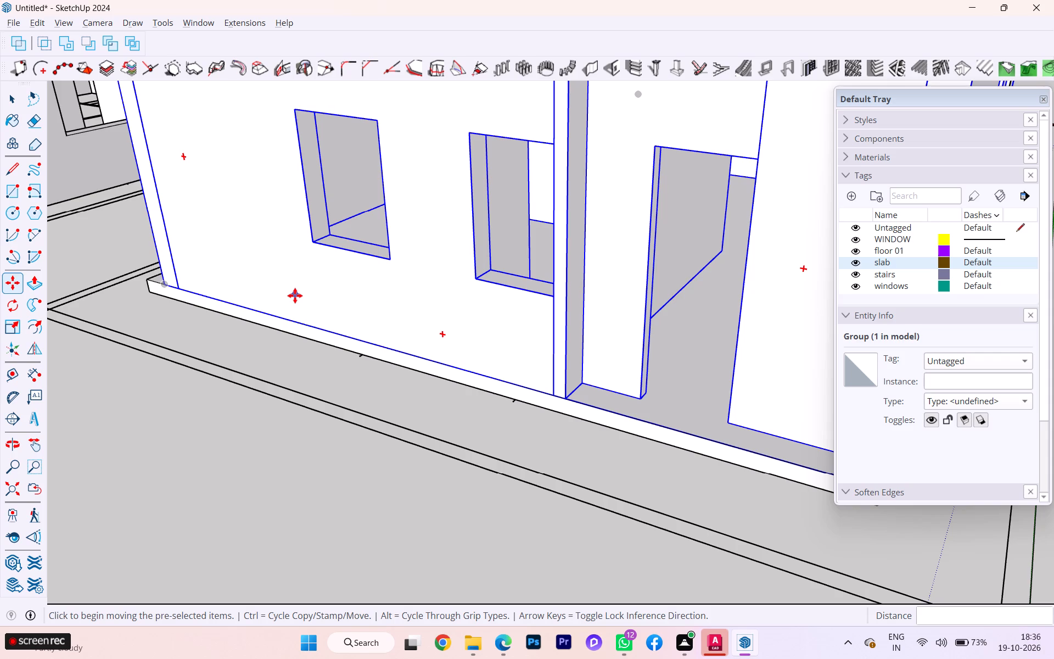
scroll(295, 295, "down", 10)
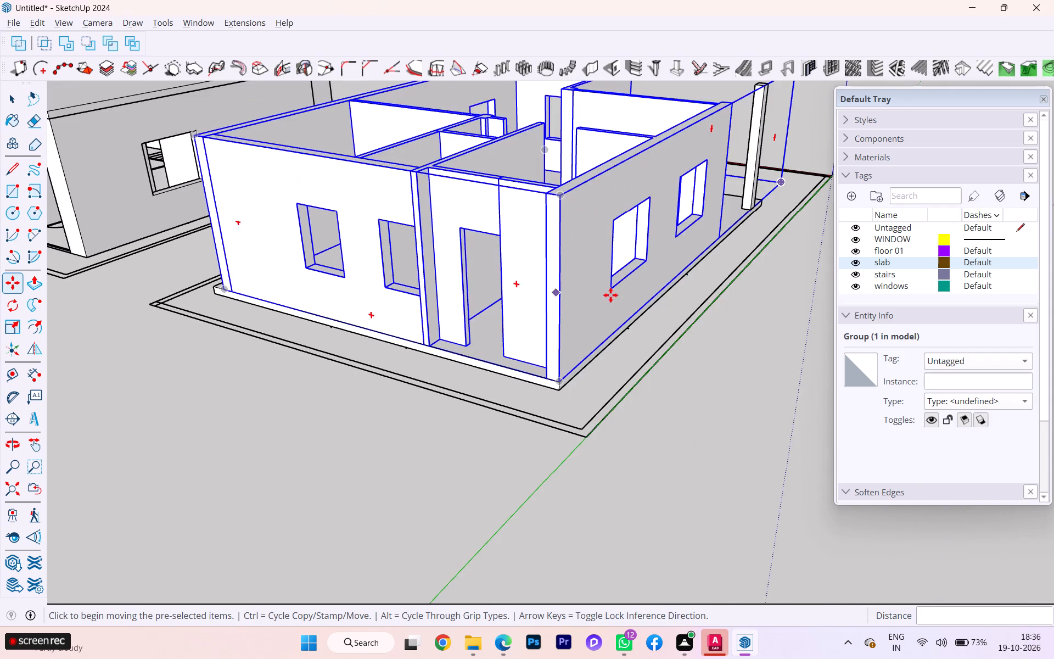
scroll(610, 295, "down", 1)
middle_click_drag(609, 296, 178, 349)
scroll(580, 314, "down", 1)
middle_click_drag(560, 315, 203, 331)
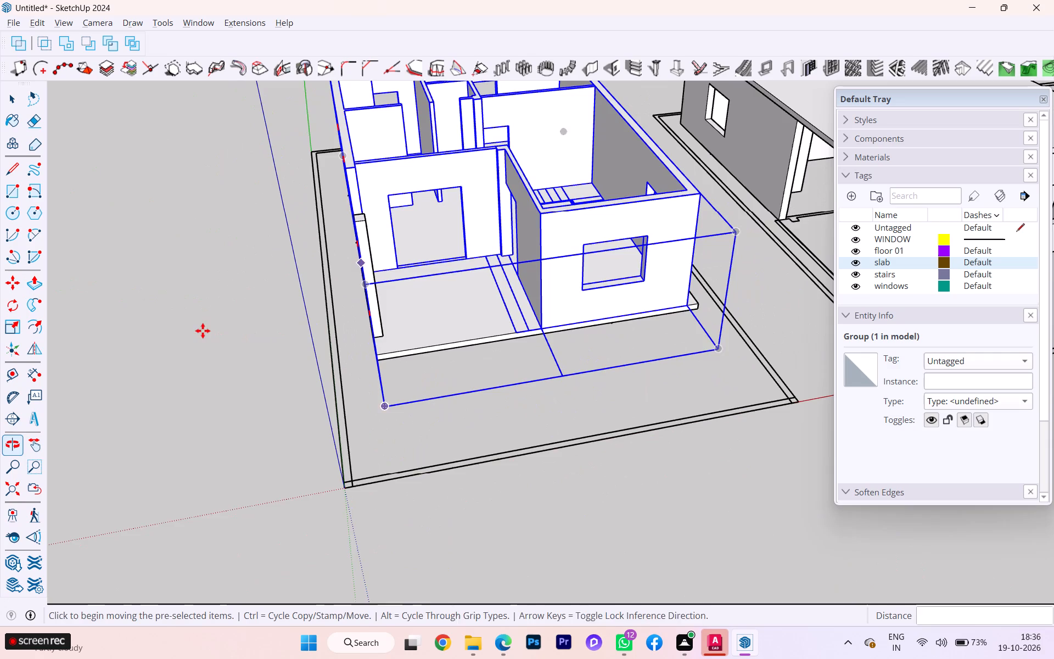
scroll(227, 332, "down", 4)
scroll(243, 334, "up", 2)
scroll(243, 334, "down", 1)
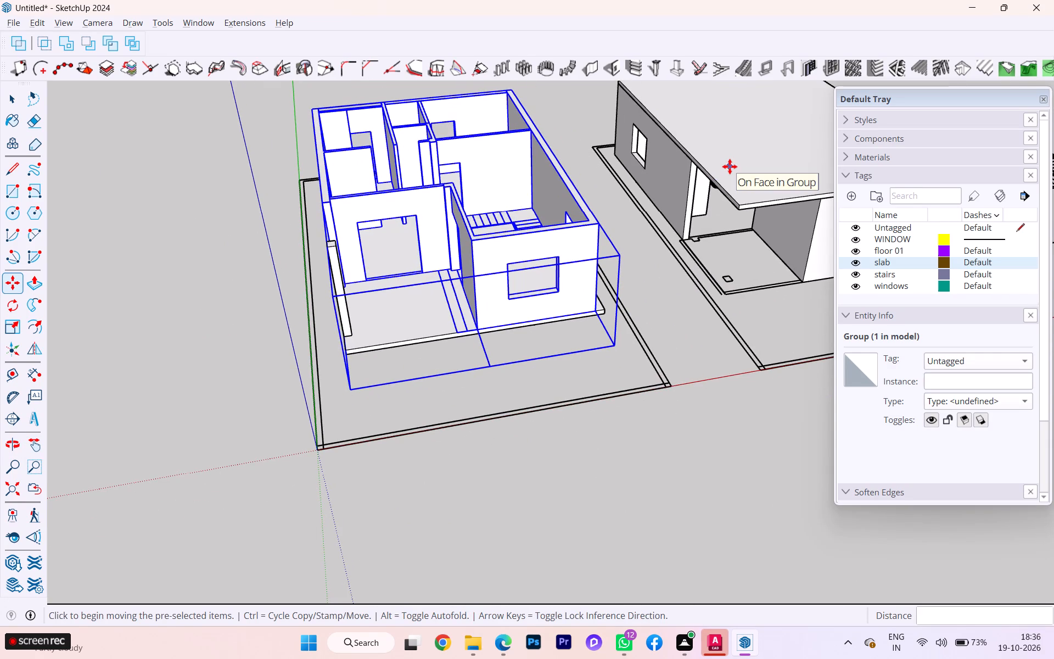
Copy the second house's roof slab by its lower front corner to the top front corner of the first house's walls.
key("space")
left_click(731, 166)
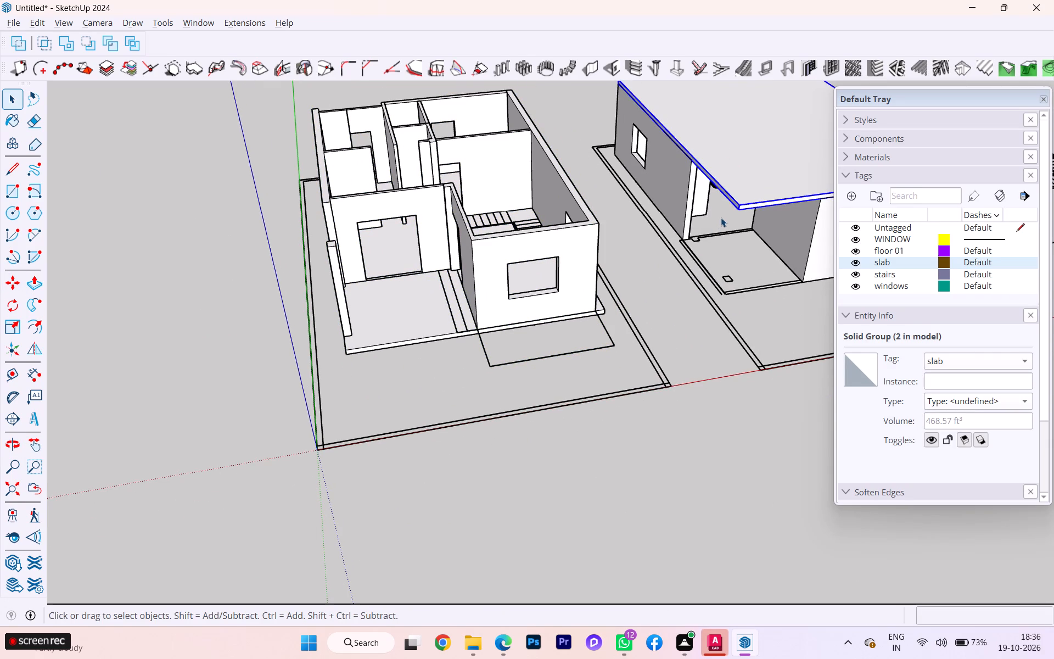
key("m")
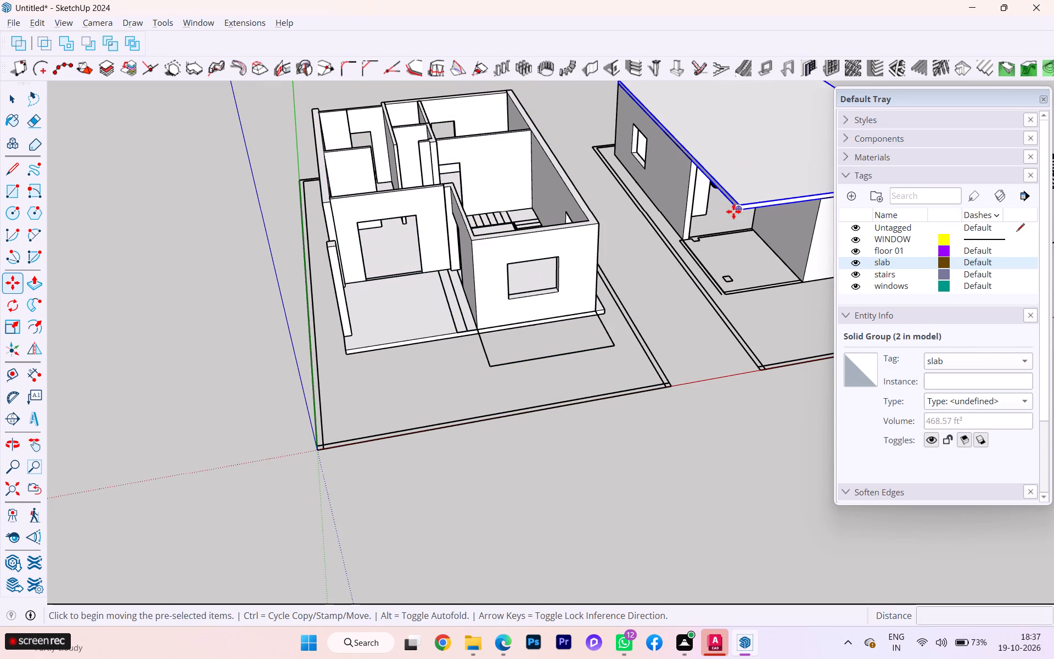
scroll(733, 211, "up", 1)
scroll(733, 211, "down", 1)
scroll(733, 211, "up", 8)
scroll(340, 209, "down", 2)
scroll(339, 213, "up", 1)
scroll(338, 214, "down", 6)
scroll(312, 227, "up", 2)
scroll(312, 227, "down", 3)
scroll(312, 227, "up", 2)
scroll(312, 224, "down", 1)
scroll(463, 203, "down", 1)
scroll(463, 203, "up", 5)
scroll(463, 203, "down", 1)
scroll(547, 187, "down", 2)
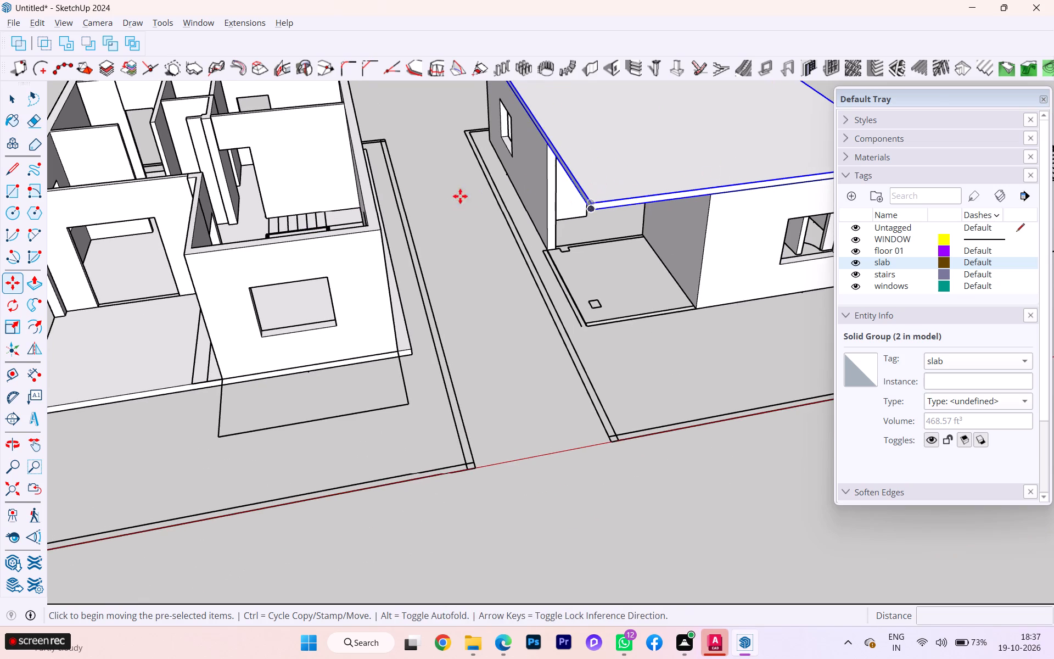
scroll(435, 199, "down", 2)
scroll(723, 182, "up", 9)
left_click(790, 168)
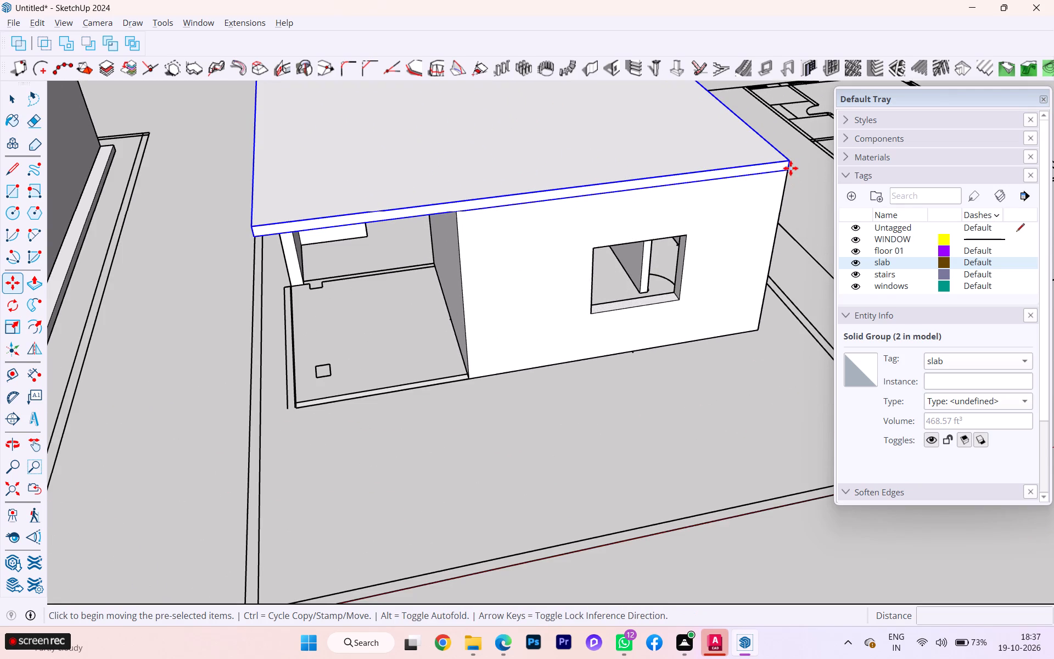
scroll(507, 169, "down", 5)
scroll(643, 161, "up", 4)
scroll(651, 163, "down", 1)
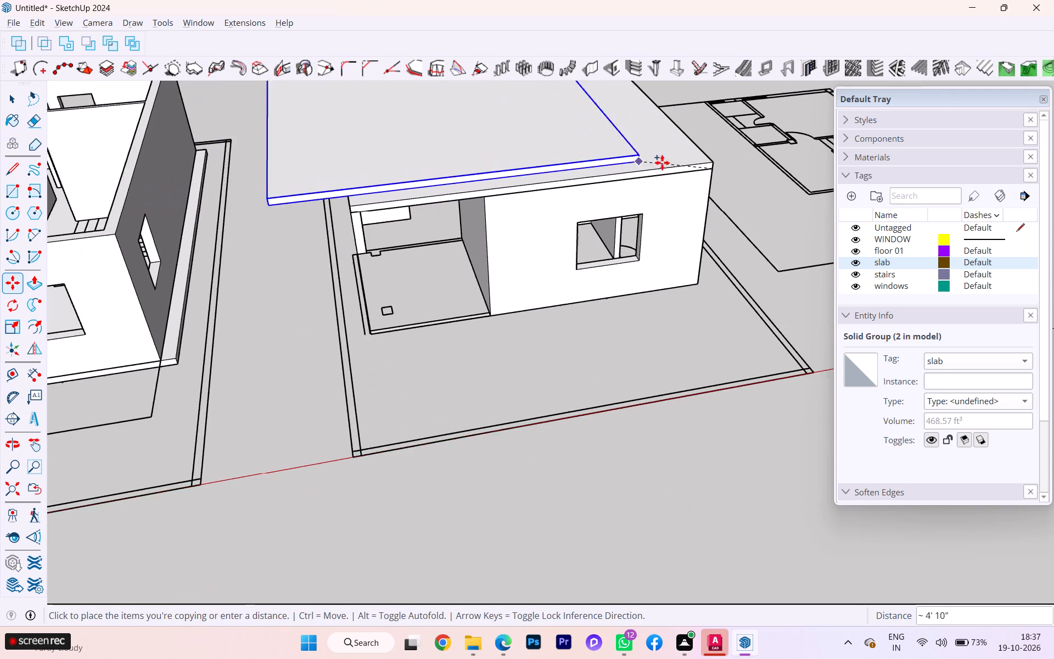
scroll(186, 194, "down", 2)
scroll(142, 232, "up", 11)
left_click(112, 224)
key("space")
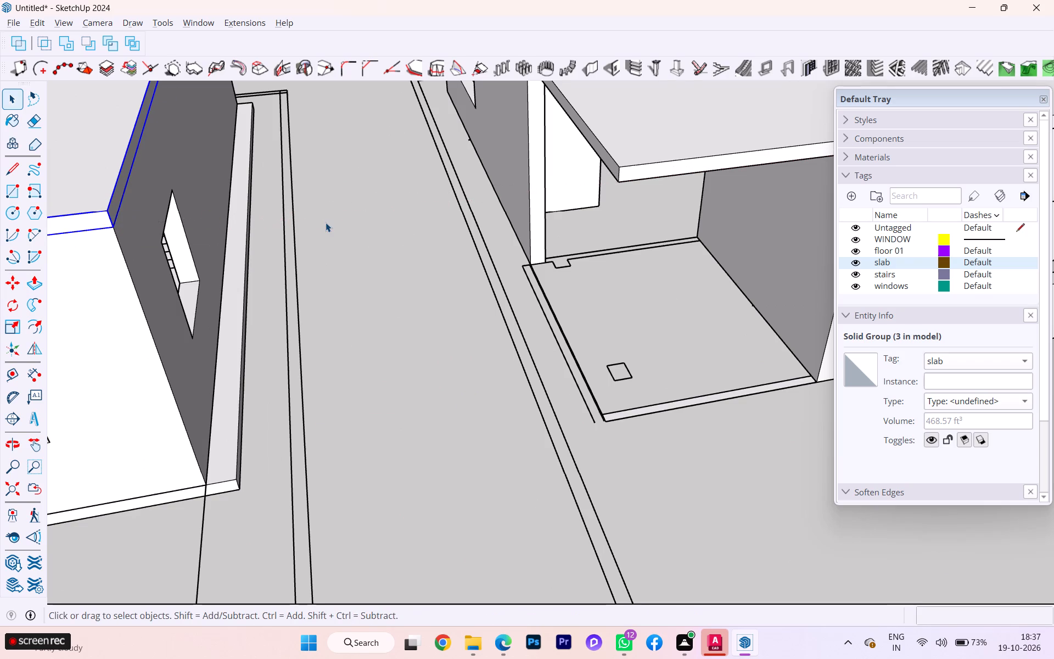
Examine the first house with its copied roof slab from the front and window side, compared with the second house.
left_click(327, 222)
scroll(431, 197, "down", 1)
scroll(433, 197, "up", 3)
scroll(435, 197, "down", 5)
scroll(450, 200, "up", 1)
scroll(451, 201, "down", 5)
scroll(549, 206, "up", 1)
scroll(550, 206, "down", 3)
scroll(554, 206, "up", 5)
scroll(556, 206, "down", 3)
scroll(544, 252, "down", 2)
scroll(545, 253, "up", 1)
scroll(467, 309, "down", 1)
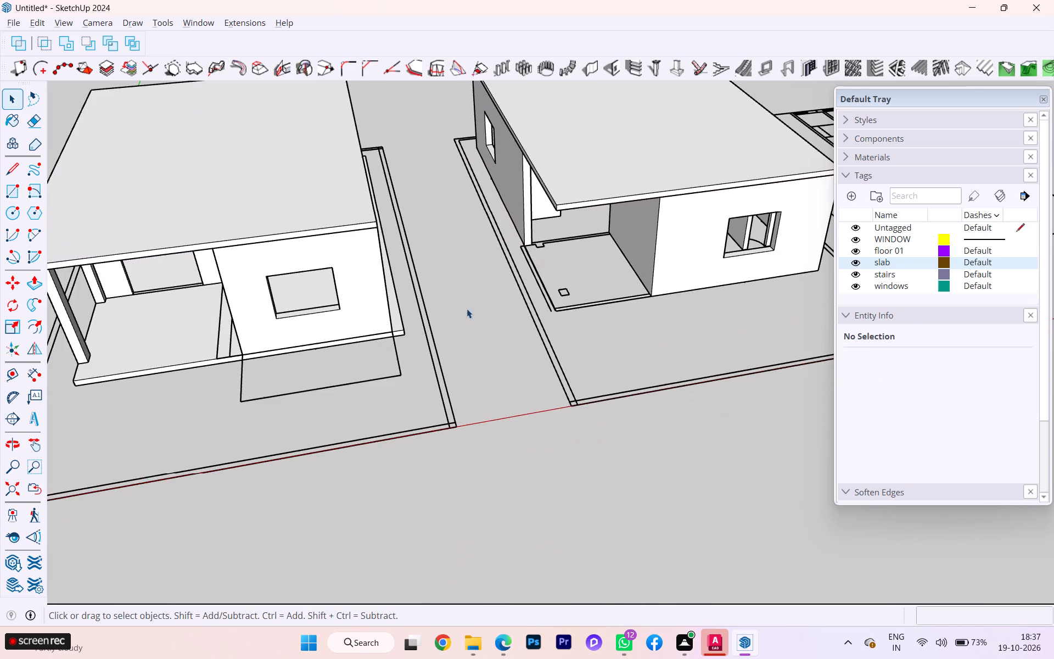
middle_click_drag(467, 309, 468, 237)
scroll(390, 253, "up", 4)
scroll(387, 255, "down", 1)
scroll(385, 258, "up", 1)
middle_click_drag(386, 285, 275, 327)
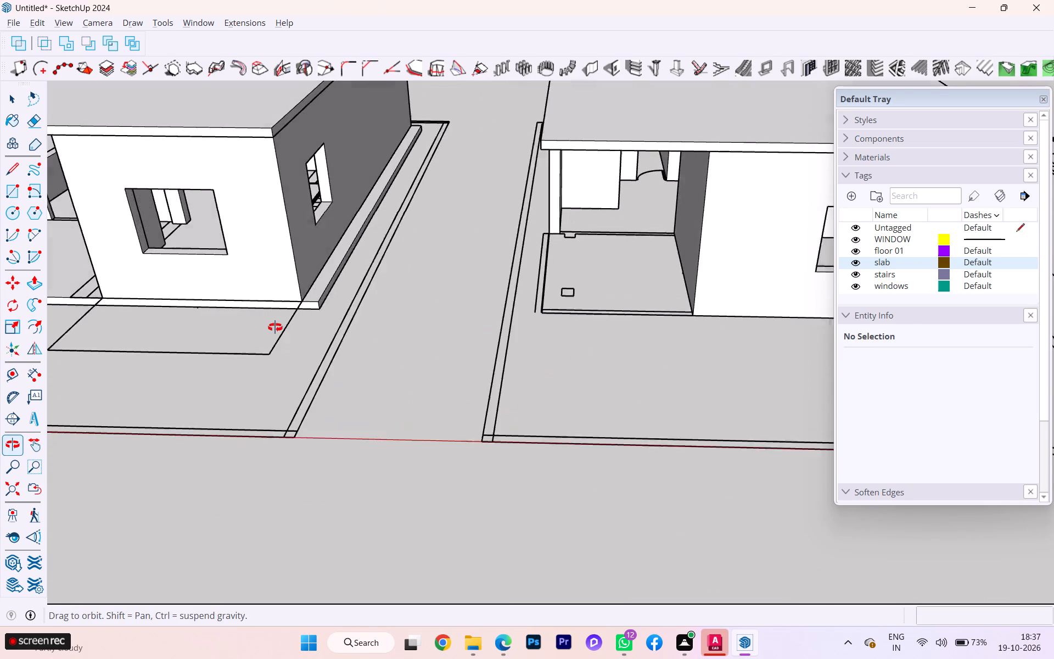
middle_click_drag(275, 327, 333, 323)
scroll(333, 323, "down", 2)
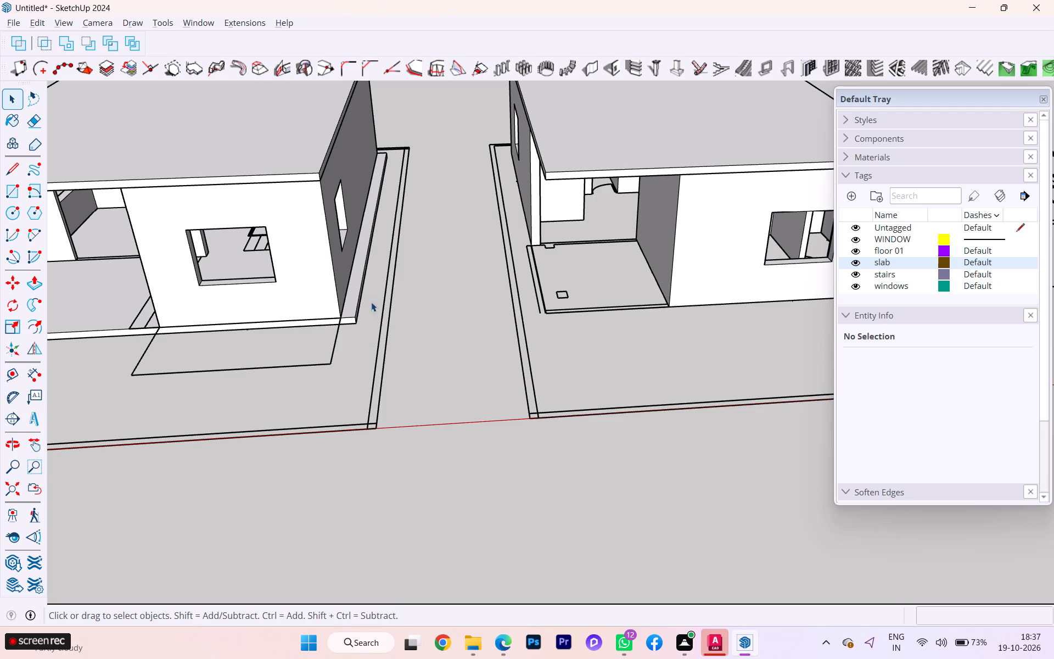
scroll(370, 261, "down", 1)
scroll(374, 258, "up", 2)
scroll(389, 247, "down", 2)
scroll(469, 189, "up", 1)
scroll(470, 189, "down", 3)
scroll(482, 179, "up", 1)
scroll(339, 183, "down", 1)
scroll(259, 193, "down", 1)
middle_click_drag(261, 193, 263, 194)
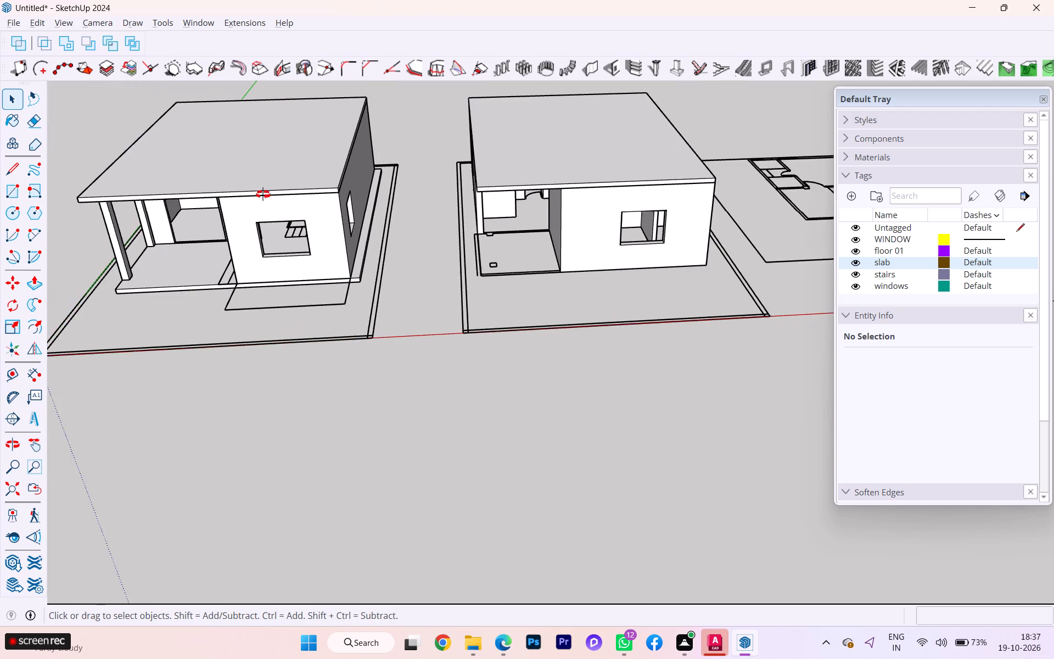
middle_click_drag(263, 194, 454, 171)
middle_click_drag(396, 198, 322, 244)
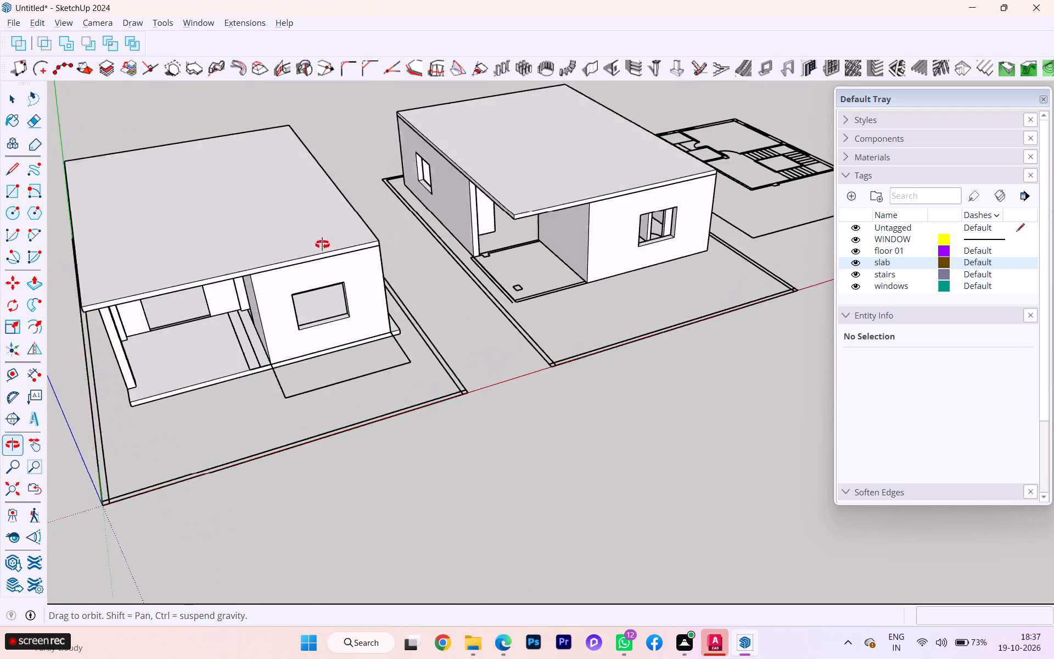
middle_click_drag(322, 244, 302, 257)
Move the second house's wall group and roof slab by the window-side bottom front corner onto the matching top corner of the first house's roof slab.
scroll(295, 230, "down", 1)
scroll(295, 230, "up", 1)
scroll(295, 230, "down", 3)
scroll(449, 247, "up", 1)
scroll(449, 247, "down", 1)
scroll(449, 247, "up", 7)
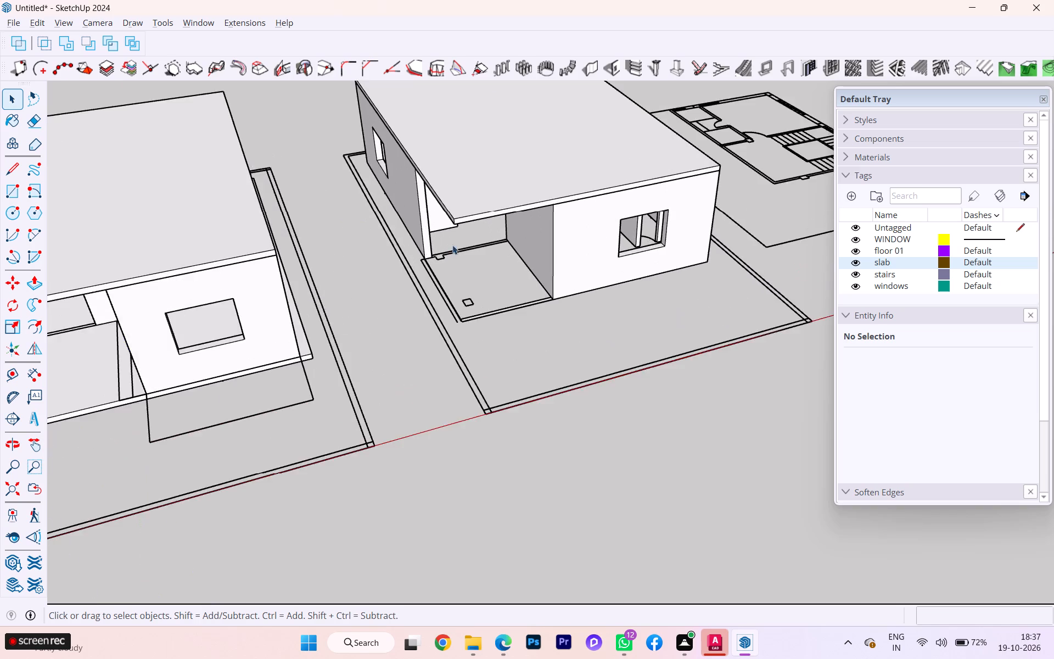
scroll(492, 249, "up", 3)
left_click(557, 247)
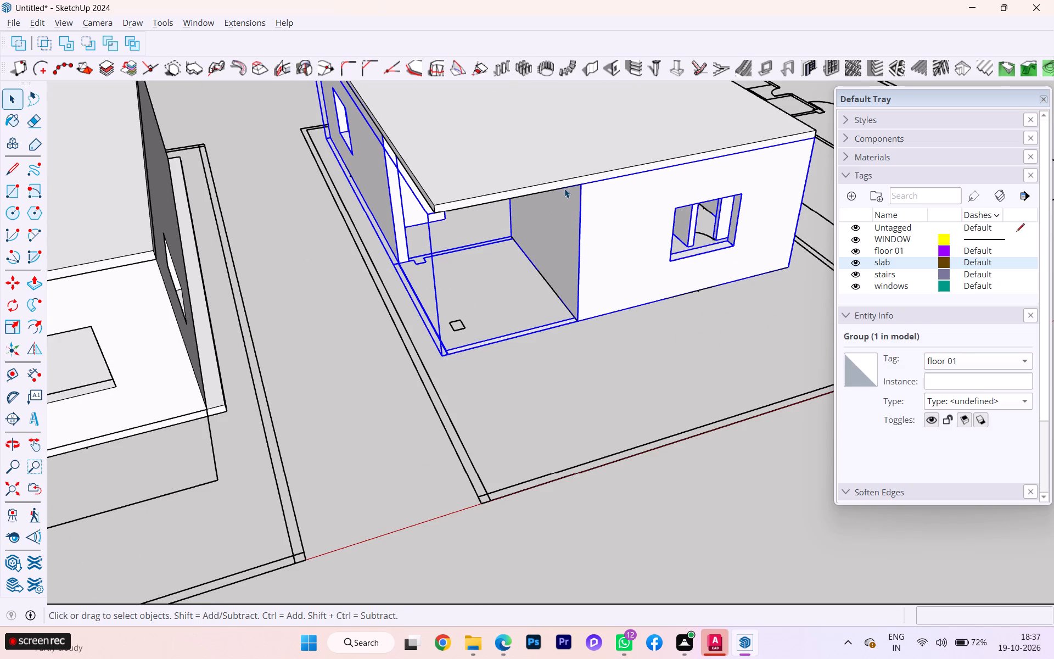
left_click(548, 187, "ctrl")
scroll(469, 280, "up", 3)
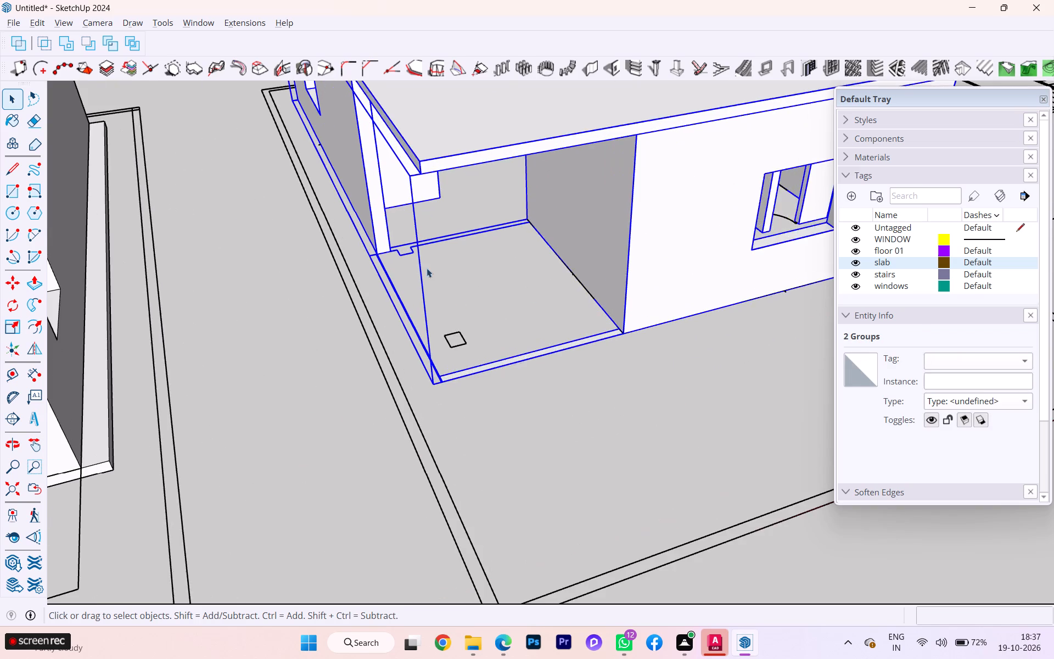
scroll(423, 255, "down", 1)
middle_click_drag(429, 250, 274, 221)
scroll(281, 217, "down", 9)
scroll(563, 263, "down", 2)
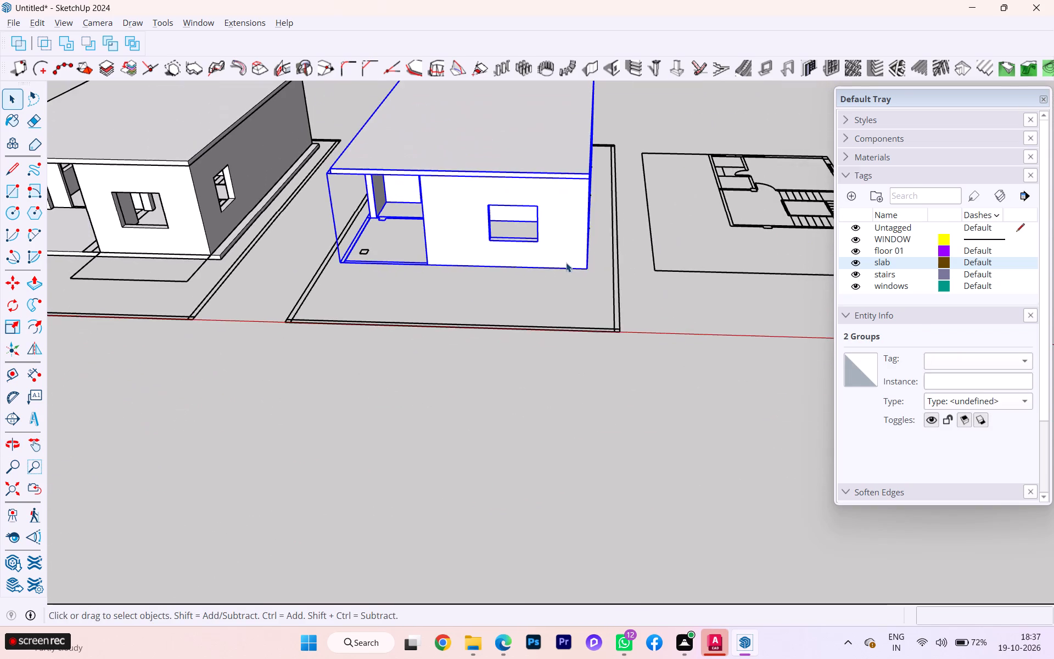
key("m")
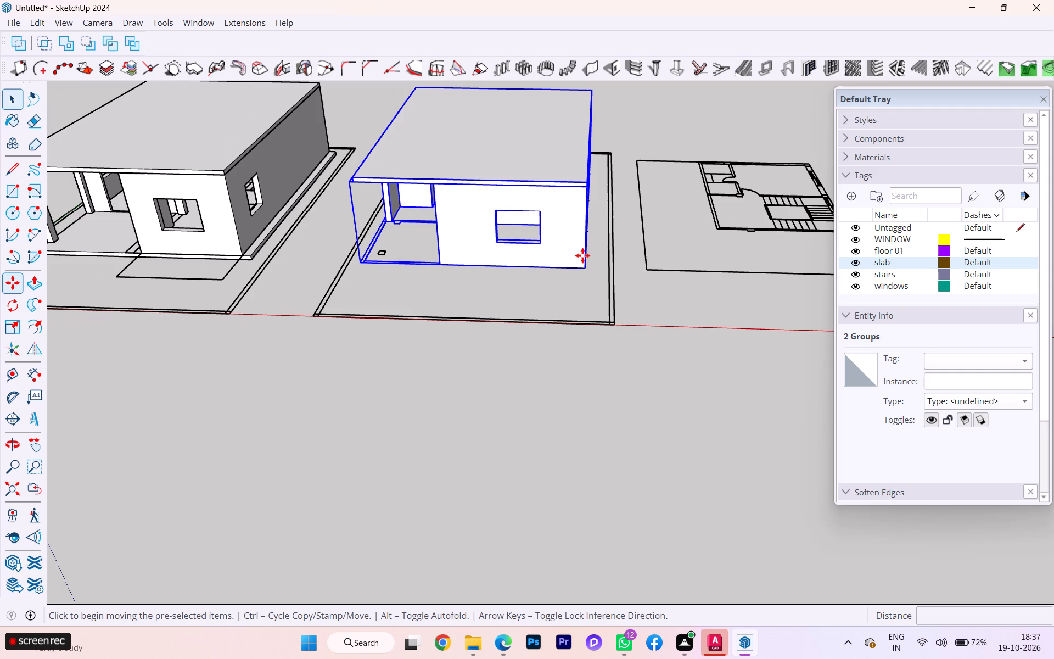
key("Return")
scroll(513, 237, "up", 4)
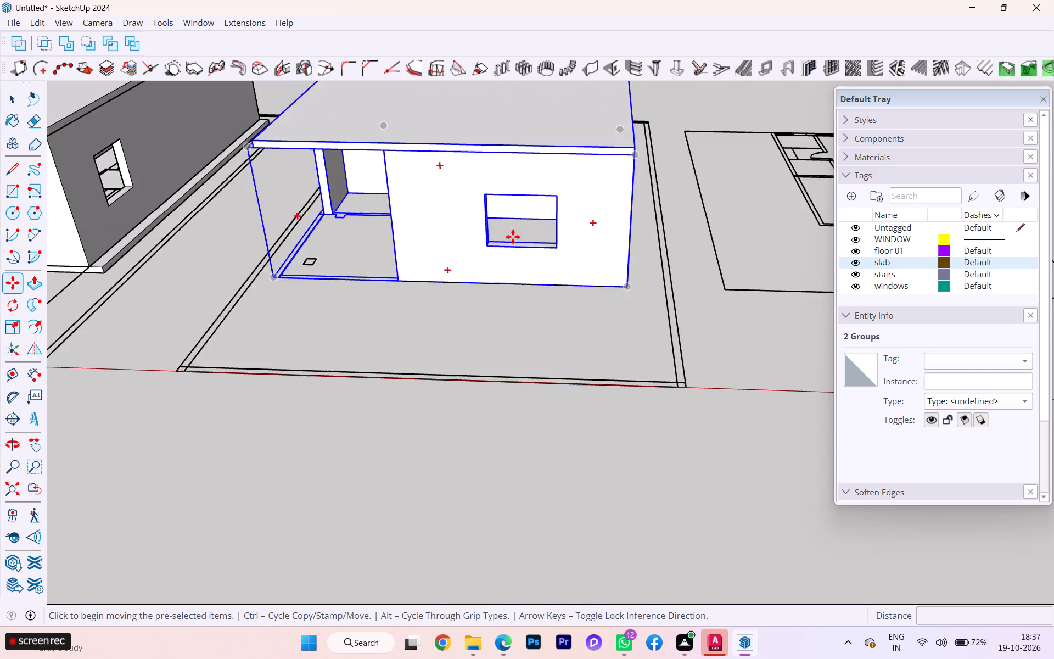
scroll(639, 270, "up", 3)
left_click(619, 289)
scroll(612, 214, "down", 4)
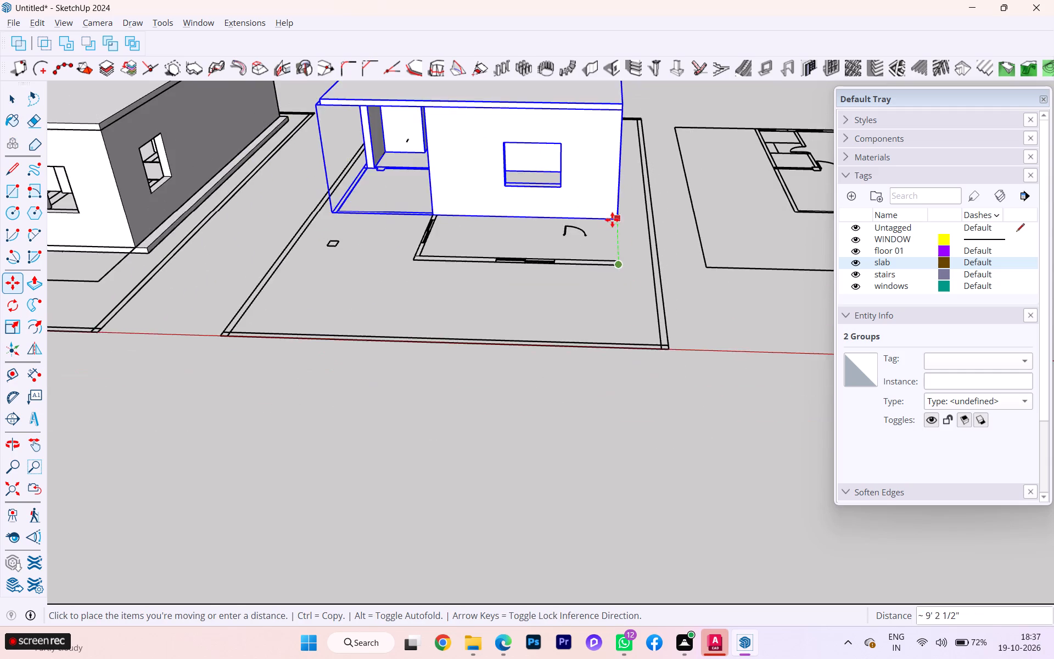
scroll(613, 222, "down", 1)
scroll(614, 222, "up", 2)
scroll(614, 223, "down", 1)
scroll(615, 224, "up", 2)
scroll(624, 220, "down", 1)
scroll(624, 220, "up", 1)
scroll(478, 214, "down", 4)
middle_click_drag(635, 199, 758, 196)
scroll(225, 171, "up", 5)
scroll(177, 173, "down", 1)
scroll(234, 202, "up", 2)
scroll(234, 202, "down", 2)
scroll(234, 202, "up", 10)
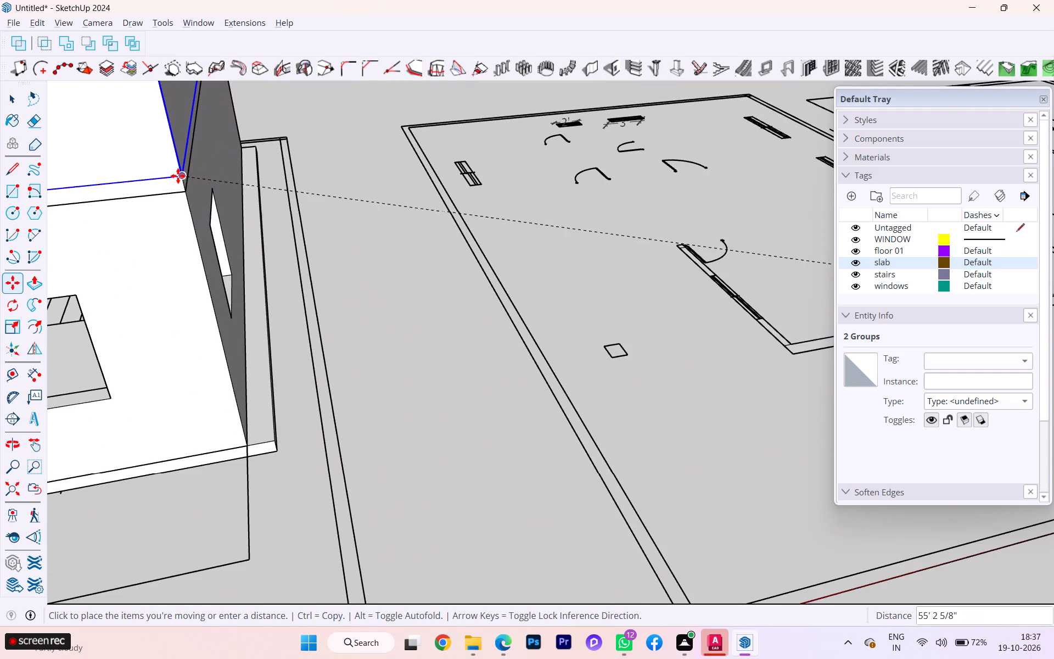
left_click(178, 176)
Examine how the stacked upper floor sits on the first house's roof slab at the front, and clear the selection.
scroll(392, 196, "down", 4)
scroll(436, 208, "up", 1)
scroll(421, 224, "down", 7)
scroll(426, 235, "up", 2)
scroll(427, 234, "down", 2)
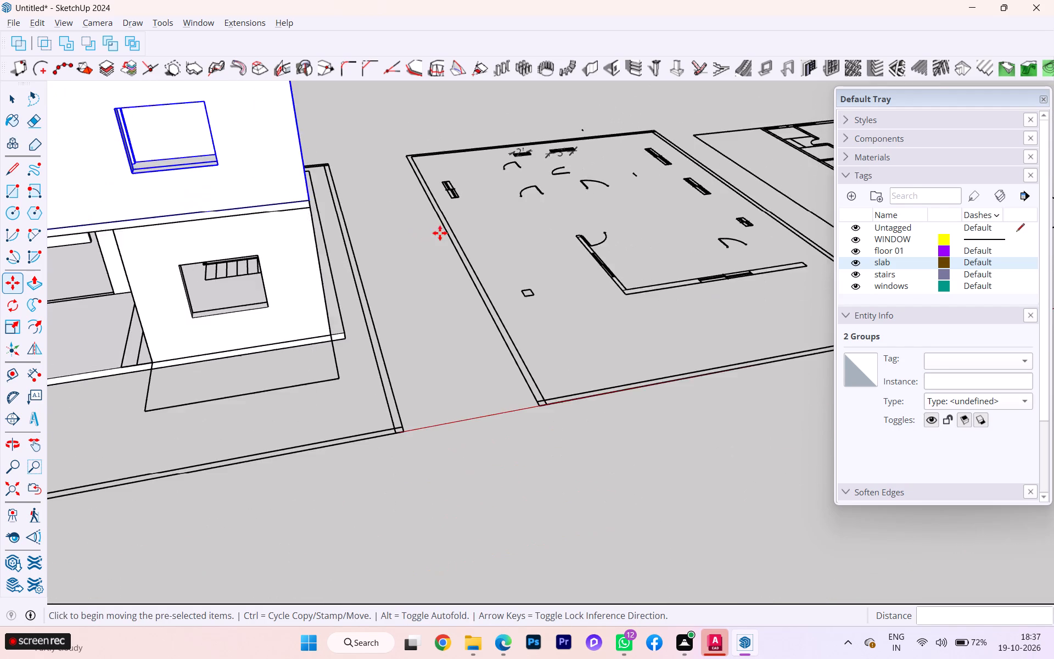
scroll(440, 233, "down", 1)
scroll(442, 231, "up", 1)
scroll(442, 231, "down", 5)
scroll(446, 230, "up", 1)
scroll(447, 231, "down", 1)
middle_click_drag(325, 265, 463, 243)
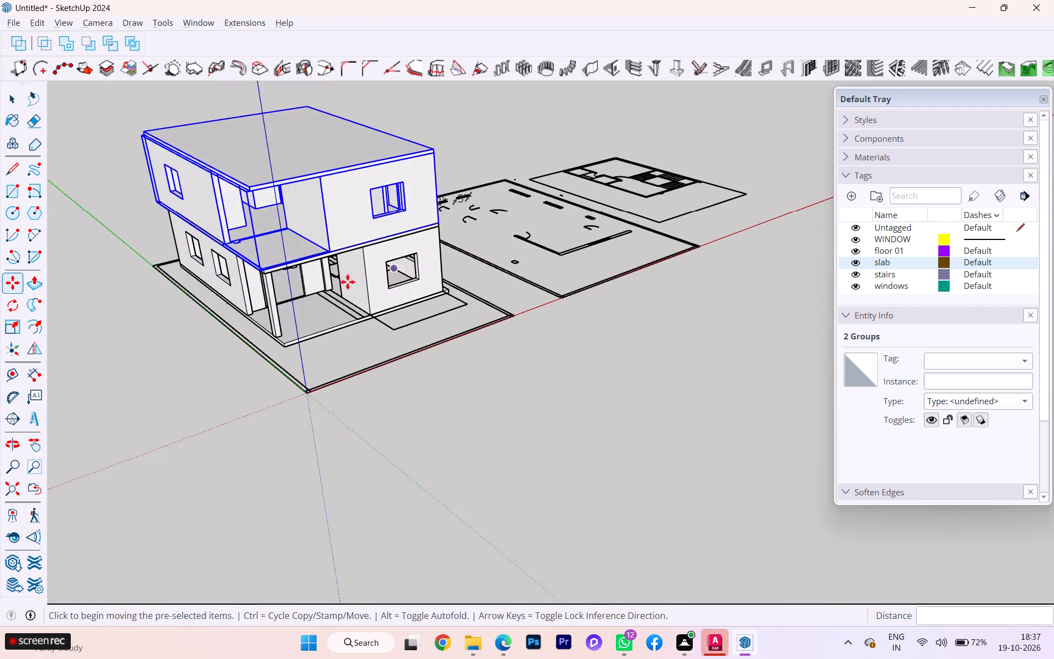
scroll(335, 286, "up", 1)
scroll(335, 286, "down", 2)
scroll(335, 286, "up", 5)
scroll(253, 247, "down", 5)
scroll(253, 247, "up", 2)
scroll(256, 255, "down", 2)
scroll(257, 256, "up", 5)
scroll(262, 269, "down", 3)
scroll(263, 271, "up", 5)
scroll(273, 280, "down", 2)
scroll(273, 280, "up", 2)
scroll(273, 280, "down", 3)
scroll(273, 280, "up", 3)
scroll(273, 280, "down", 1)
scroll(274, 275, "up", 7)
scroll(274, 273, "down", 1)
scroll(274, 273, "up", 2)
scroll(274, 273, "down", 4)
scroll(274, 273, "up", 8)
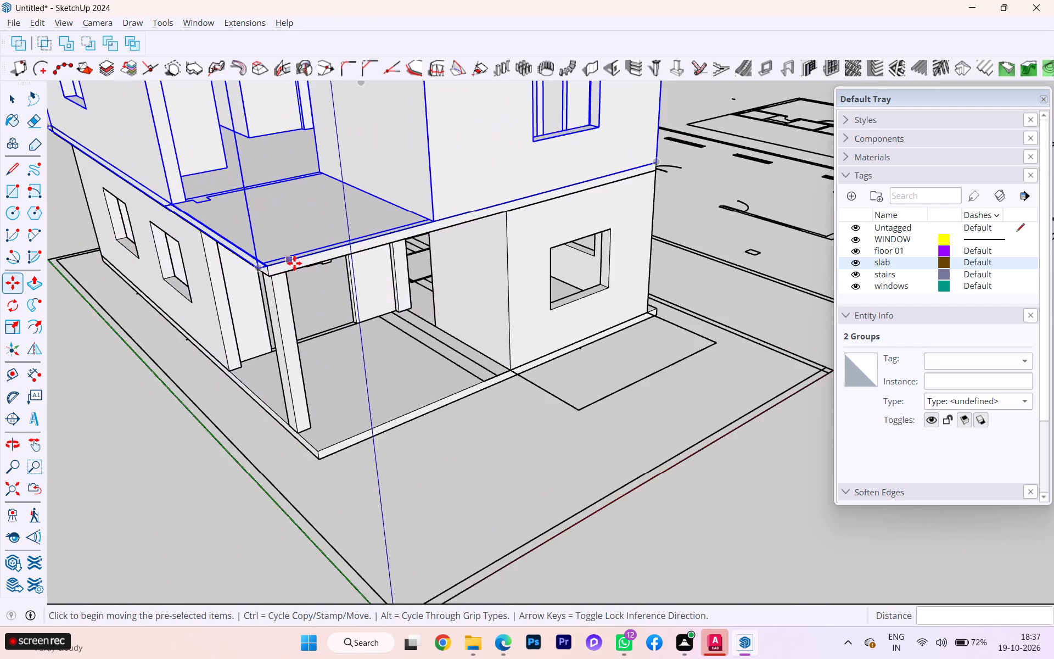
scroll(294, 263, "up", 11)
scroll(343, 263, "down", 3)
middle_click_drag(344, 261, 323, 191)
scroll(324, 200, "down", 3)
scroll(325, 208, "up", 1)
scroll(325, 210, "down", 2)
left_click(19, 95)
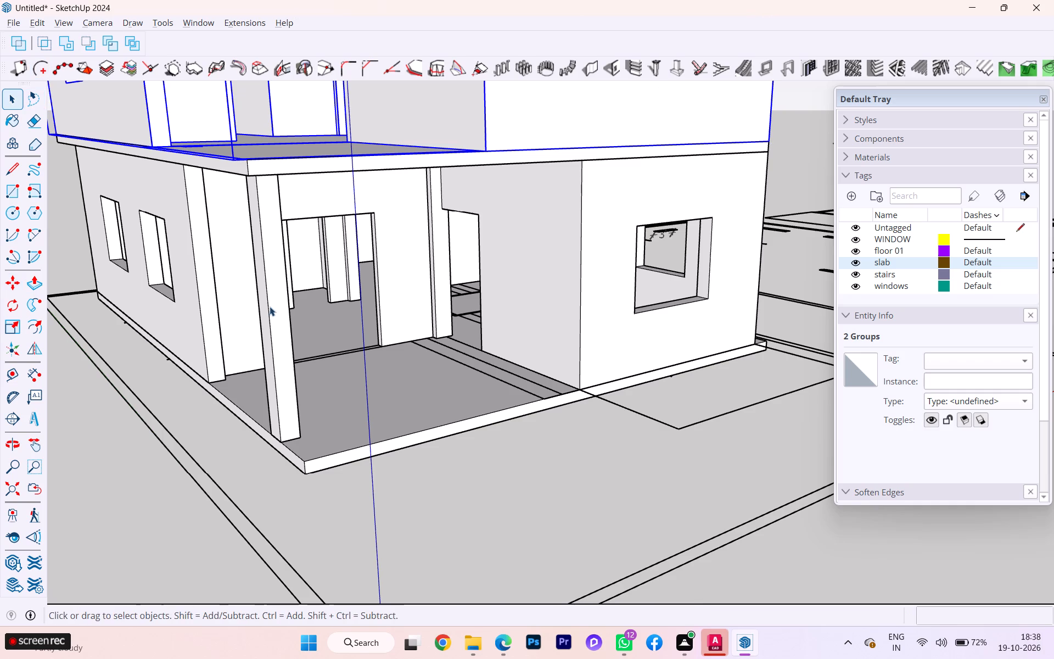
left_click(150, 437)
Examine the porch corner up close, checking the column, the slab above it and the upper floor's front edge.
middle_click_drag(470, 300, 478, 338)
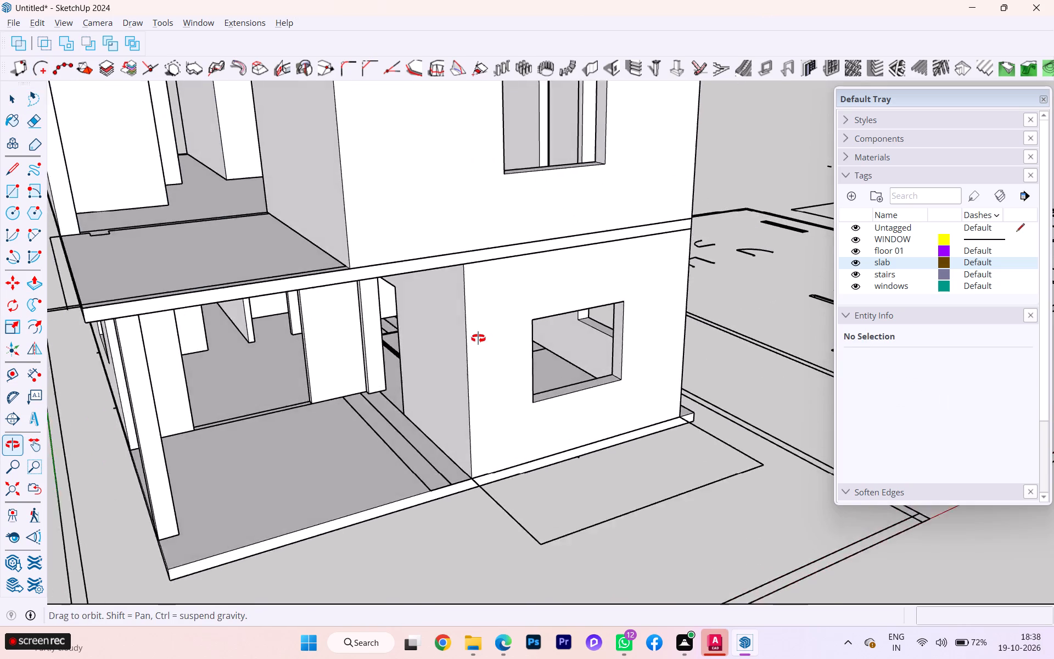
middle_click_drag(478, 338, 502, 343)
scroll(381, 366, "up", 2)
scroll(381, 366, "down", 1)
scroll(379, 366, "up", 2)
scroll(360, 372, "down", 2)
scroll(359, 372, "up", 3)
scroll(351, 373, "down", 3)
scroll(351, 373, "up", 3)
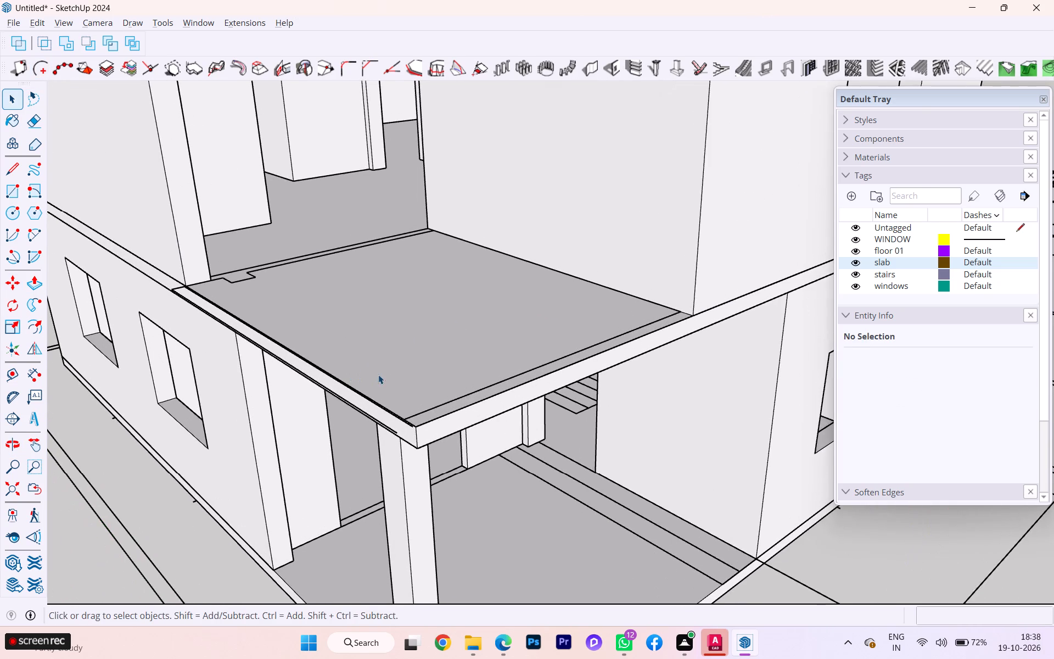
scroll(378, 374, "down", 1)
middle_click_drag(378, 374, 216, 246)
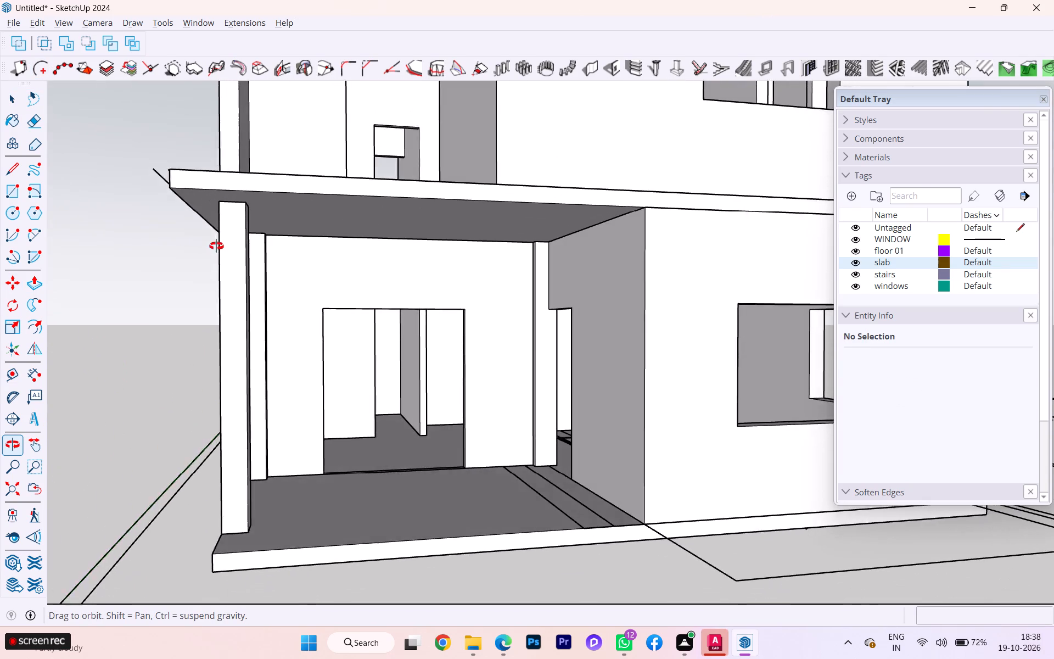
middle_click_drag(216, 246, 360, 262)
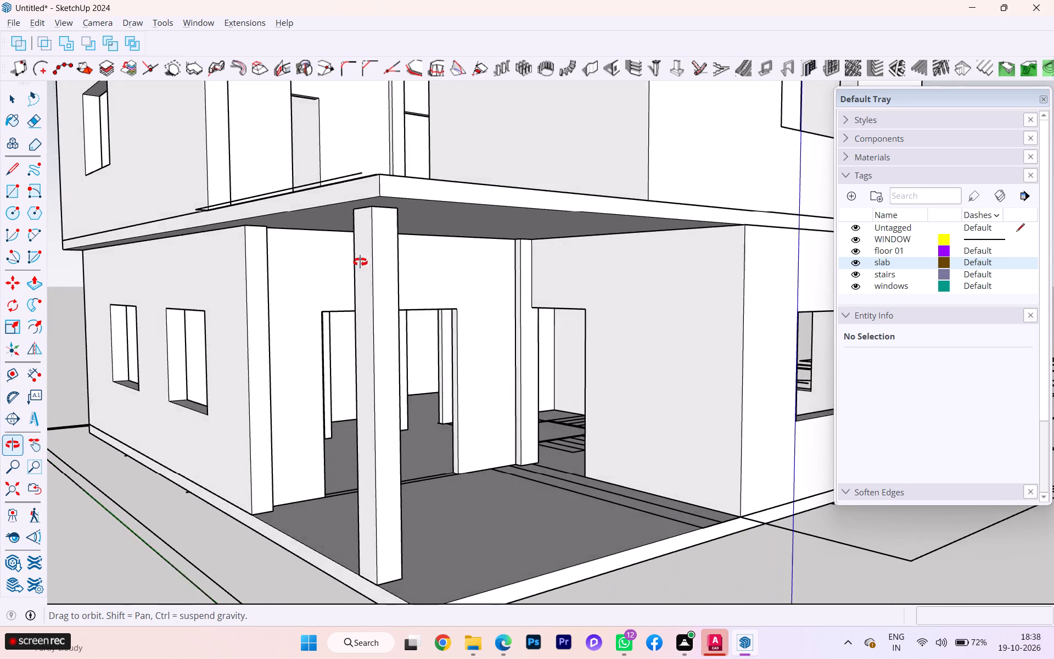
middle_click_drag(360, 262, 71, 305)
Examine the stacked two-storey house from the front, the porch corner and the side wall, comparing both floors' openings and edges.
scroll(171, 316, "down", 2)
scroll(193, 332, "up", 2)
scroll(194, 334, "down", 3)
scroll(250, 347, "down", 1)
scroll(344, 337, "down", 1)
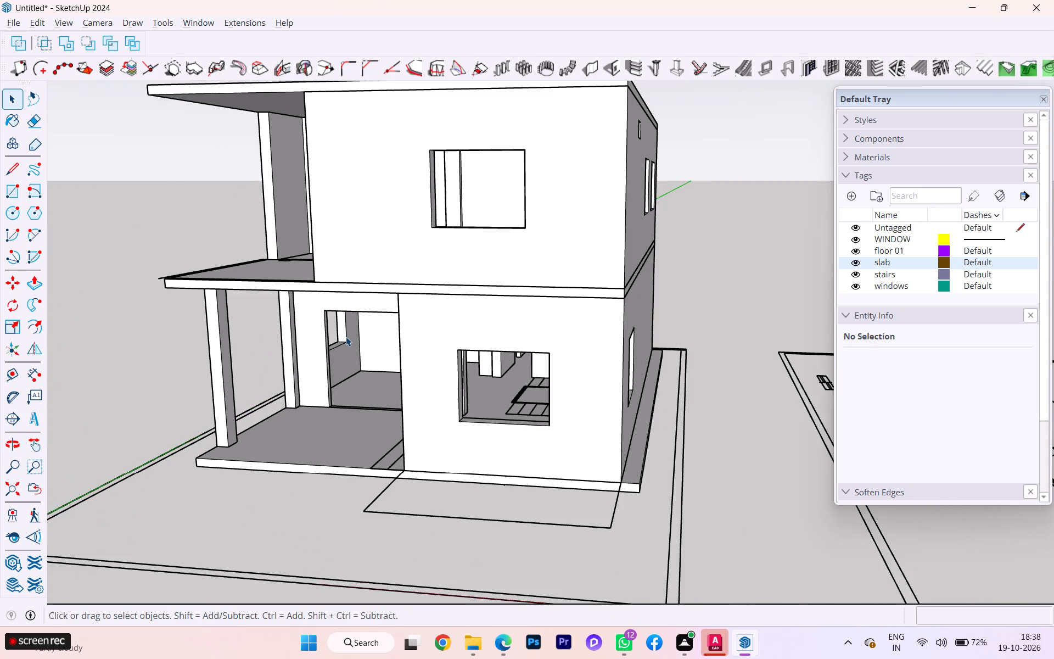
scroll(346, 337, "down", 1)
middle_click_drag(346, 337, 374, 336)
scroll(378, 331, "up", 6)
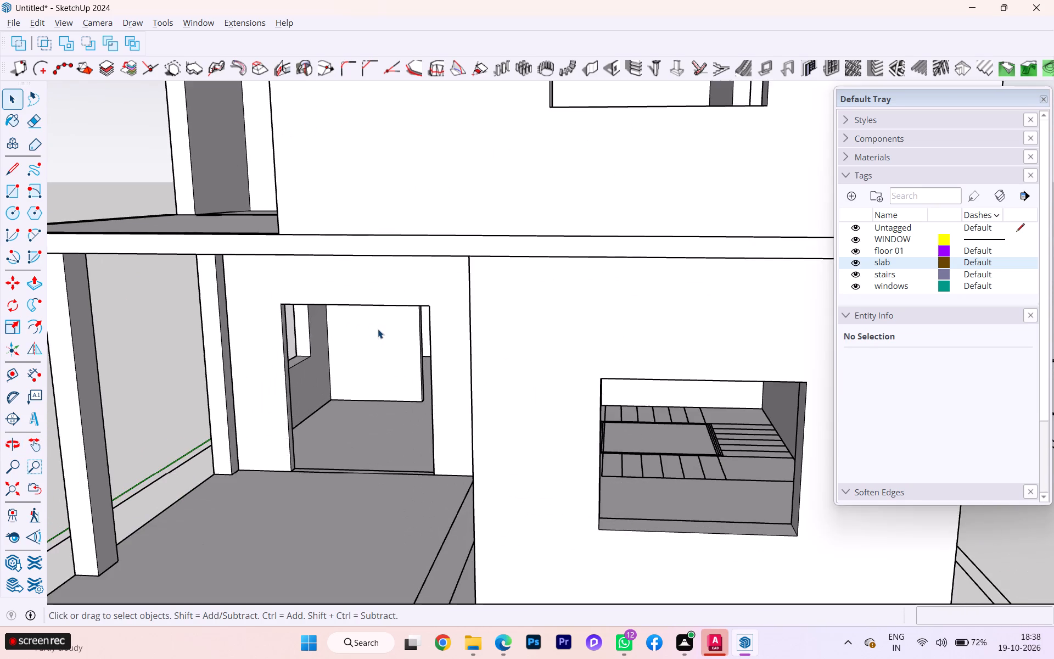
scroll(376, 331, "down", 1)
scroll(376, 331, "up", 2)
scroll(376, 331, "down", 1)
scroll(376, 331, "up", 1)
scroll(376, 331, "down", 2)
scroll(376, 331, "up", 1)
scroll(372, 335, "down", 5)
scroll(372, 336, "up", 1)
scroll(372, 336, "down", 1)
middle_click_drag(372, 336, 401, 333)
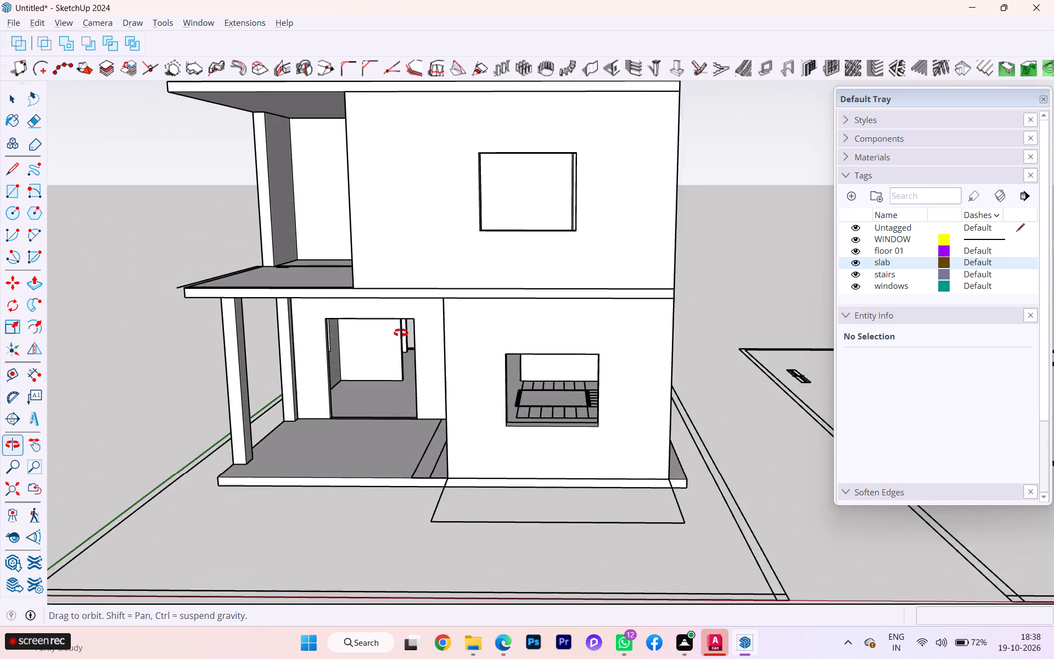
middle_click_drag(401, 333, 489, 336)
scroll(343, 321, "down", 3)
scroll(335, 323, "up", 6)
scroll(293, 325, "down", 3)
scroll(291, 325, "up", 1)
scroll(291, 325, "down", 1)
scroll(291, 325, "up", 1)
scroll(291, 325, "down", 1)
middle_click_drag(289, 329, 386, 308)
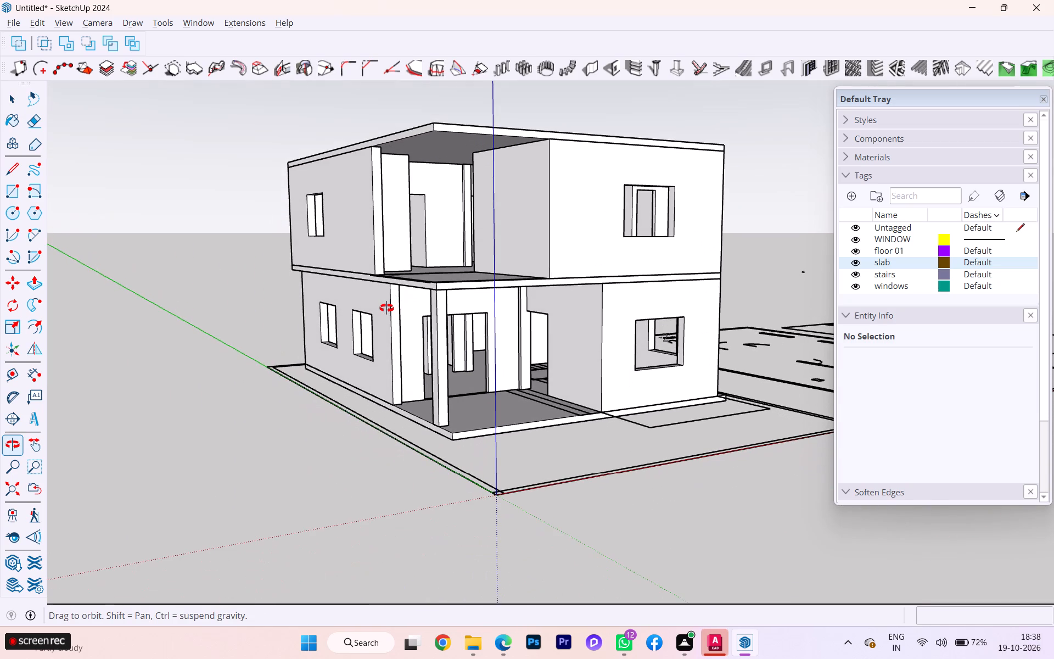
middle_click_drag(386, 308, 266, 287)
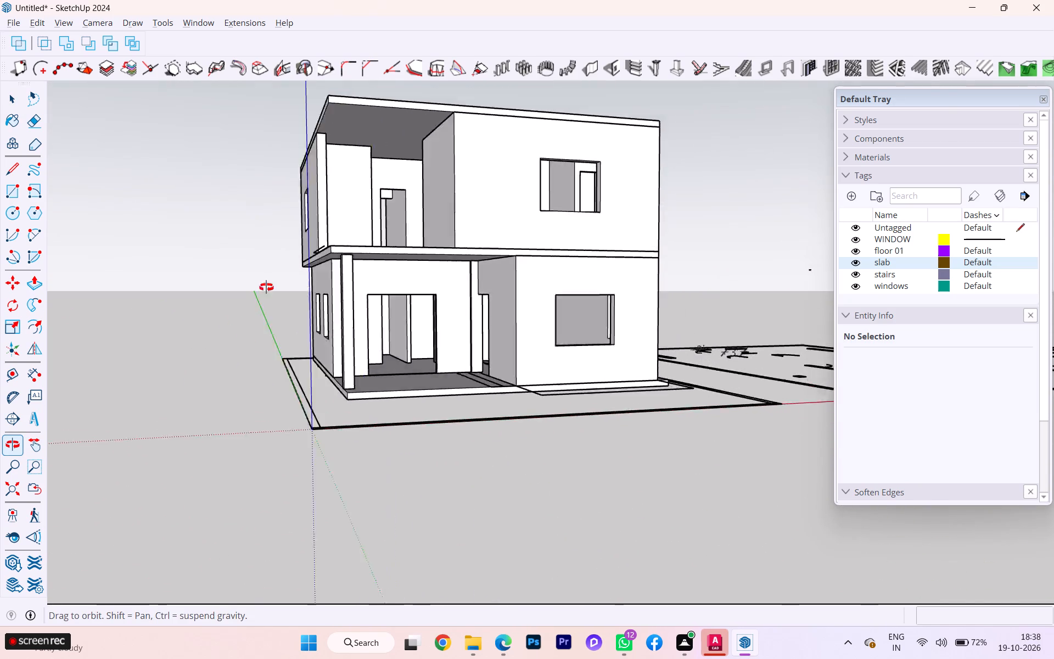
middle_click_drag(266, 287, 378, 338)
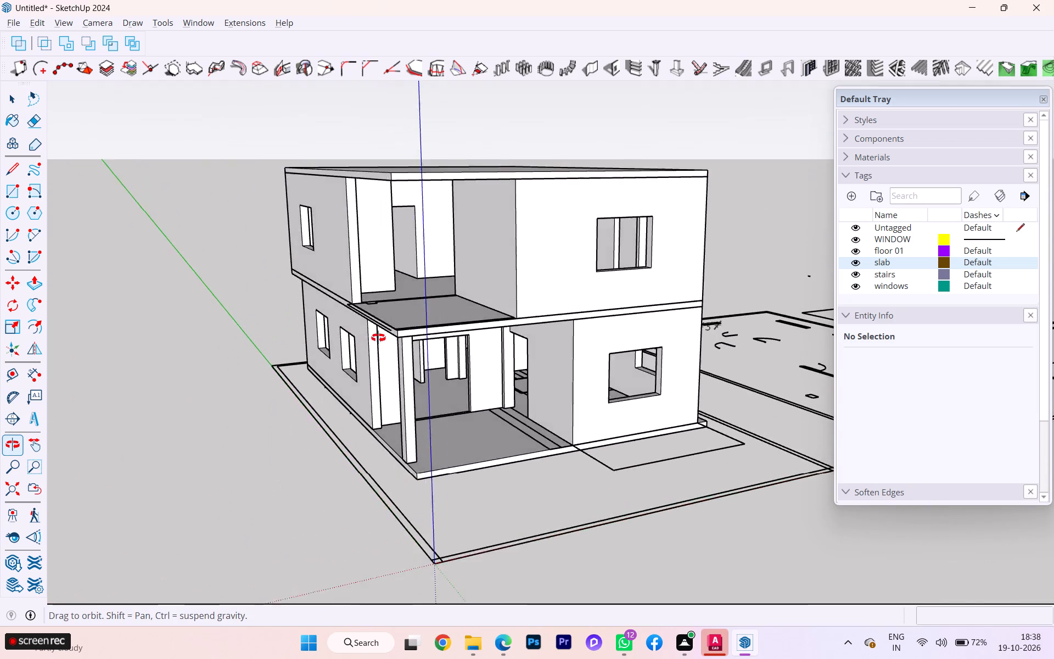
middle_click_drag(378, 338, 467, 334)
middle_click_drag(380, 336, 582, 321)
middle_click_drag(550, 322, 338, 330)
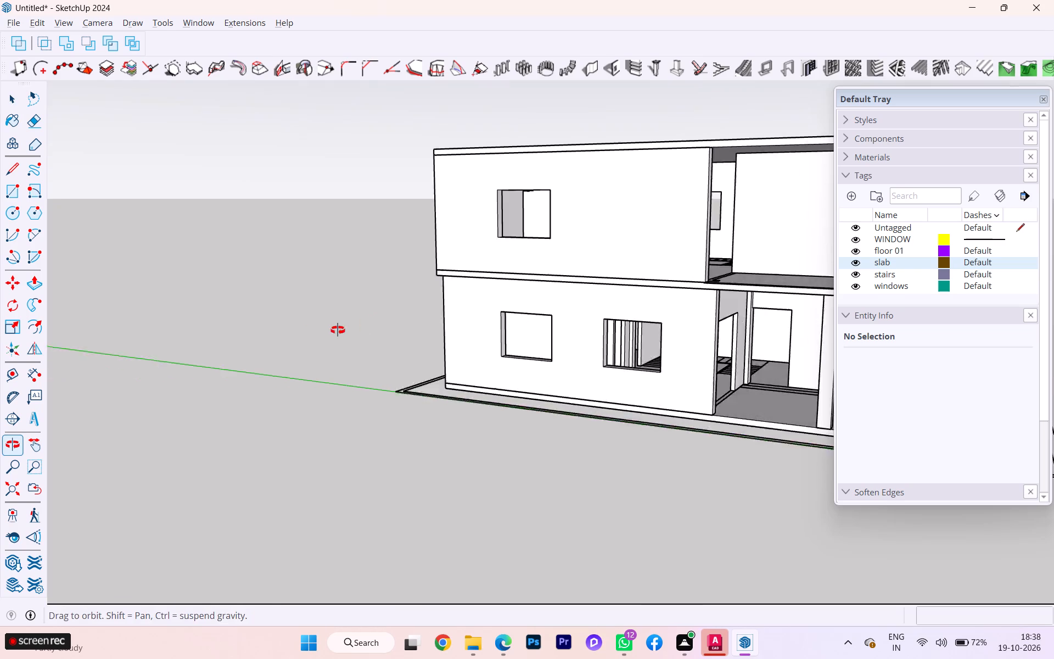
middle_click_drag(338, 330, 294, 331)
scroll(396, 331, "down", 1)
middle_click_drag(419, 332, 299, 361)
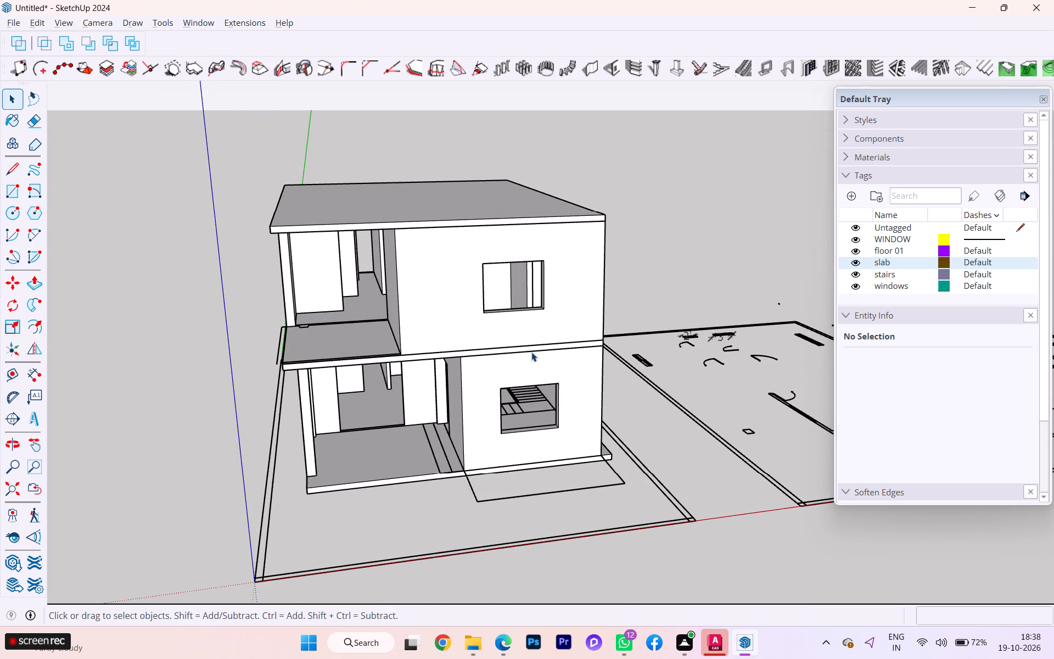
Examine the stacked two-storey house from the front, the porch corner and the window-side wall.
middle_click_drag(531, 352, 407, 375)
scroll(407, 375, "down", 1)
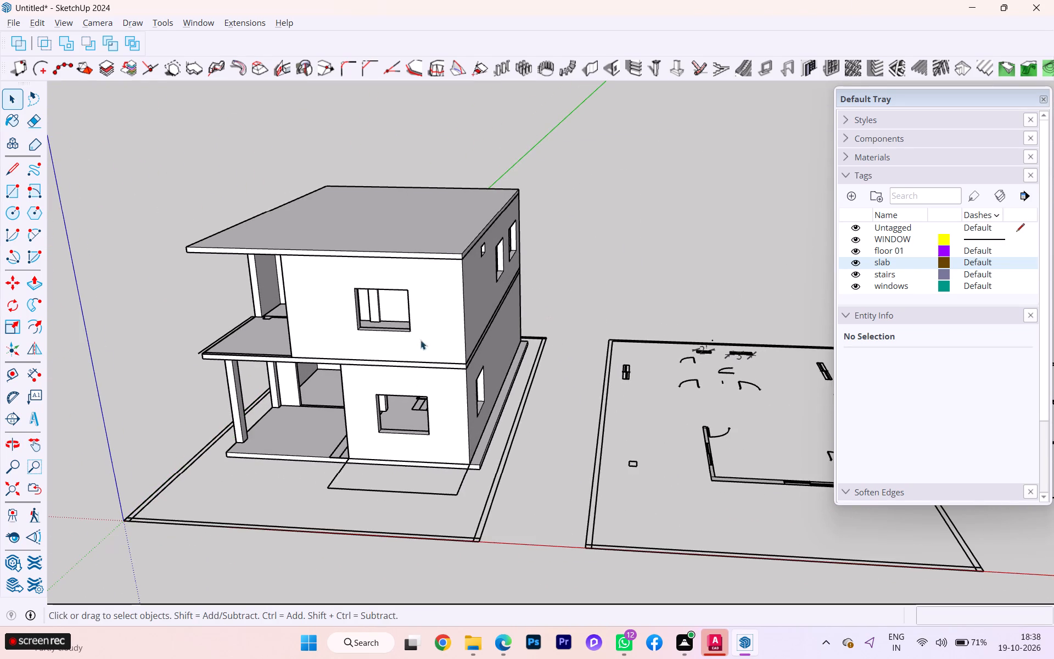
scroll(379, 345, "up", 7)
middle_click_drag(335, 354, 514, 342)
scroll(338, 350, "down", 1)
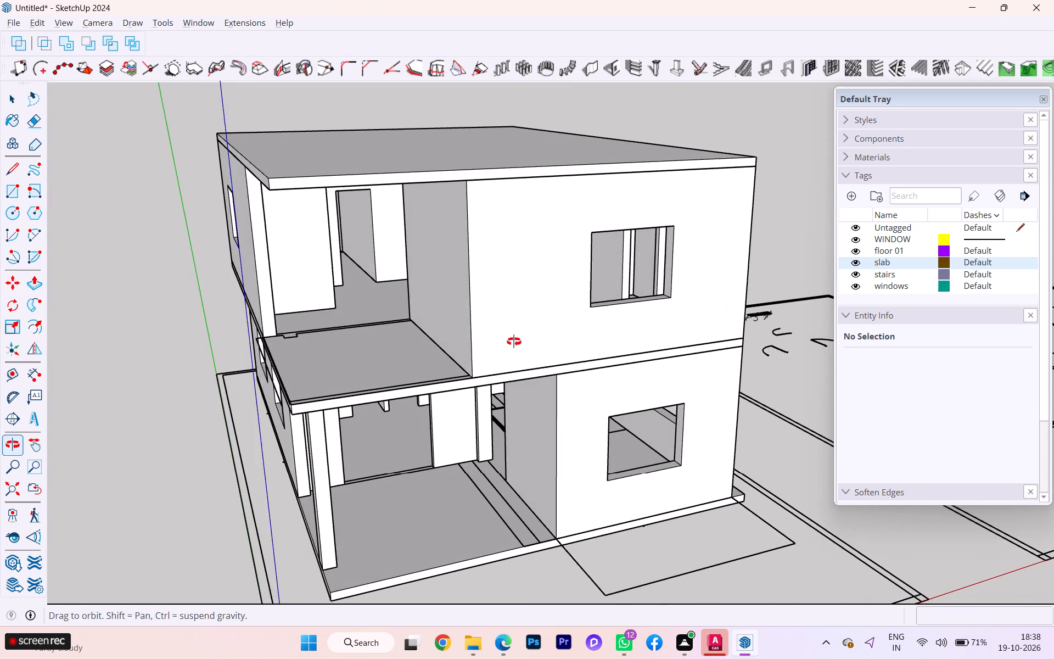
middle_click_drag(514, 342, 346, 355)
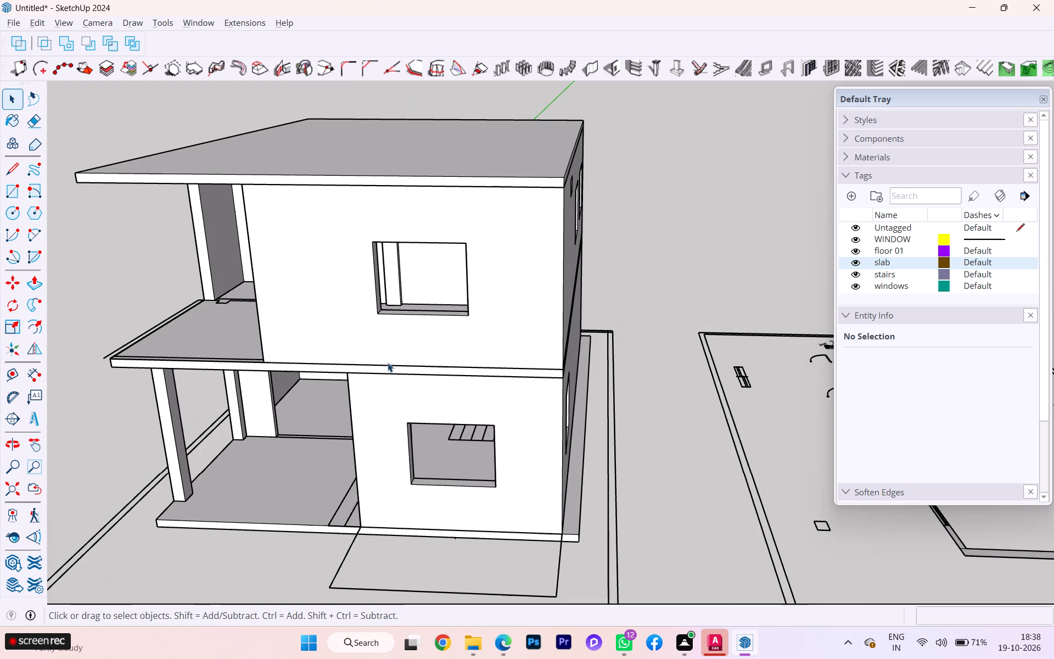
scroll(595, 372, "down", 1)
middle_click_drag(595, 371, 367, 376)
Inside the base slab group, push the window-side long edge face inward about 11 7/8" to meet the ground-floor wall, and exit the group.
scroll(435, 379, "up", 1)
scroll(440, 382, "down", 1)
scroll(441, 382, "up", 3)
scroll(454, 389, "down", 3)
scroll(458, 392, "up", 8)
left_click(496, 492)
double_click(493, 489)
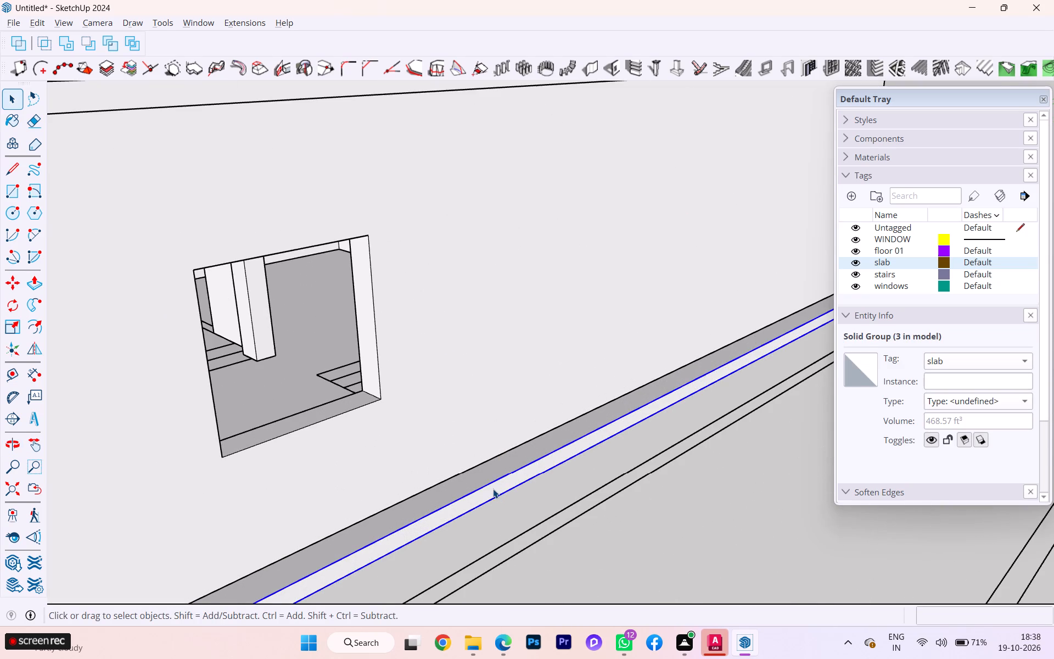
left_click(493, 489)
left_click(487, 496)
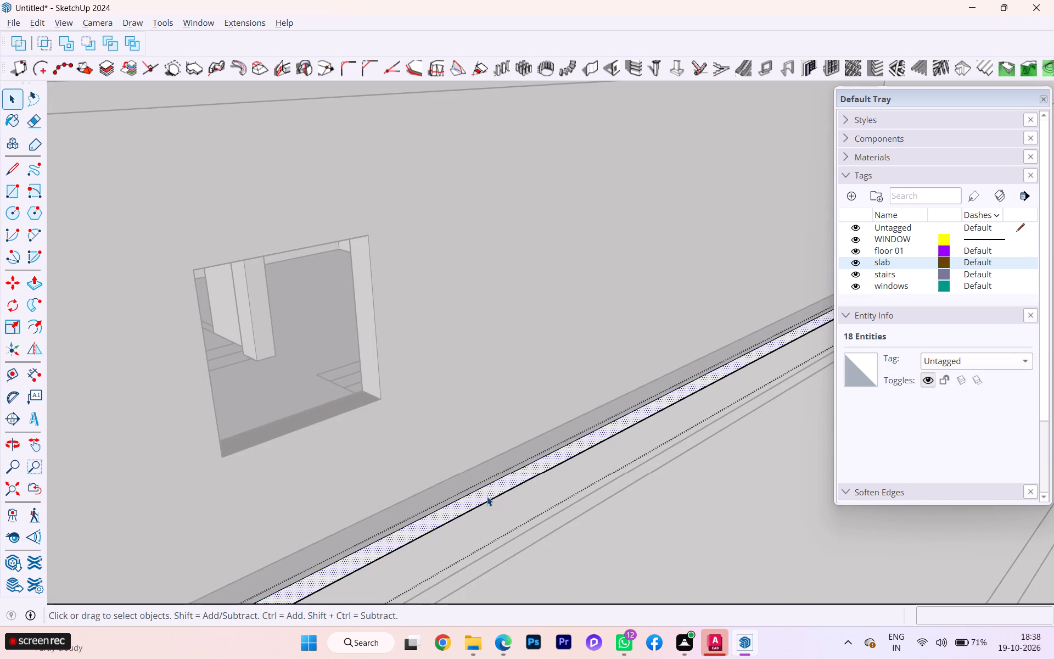
key("p")
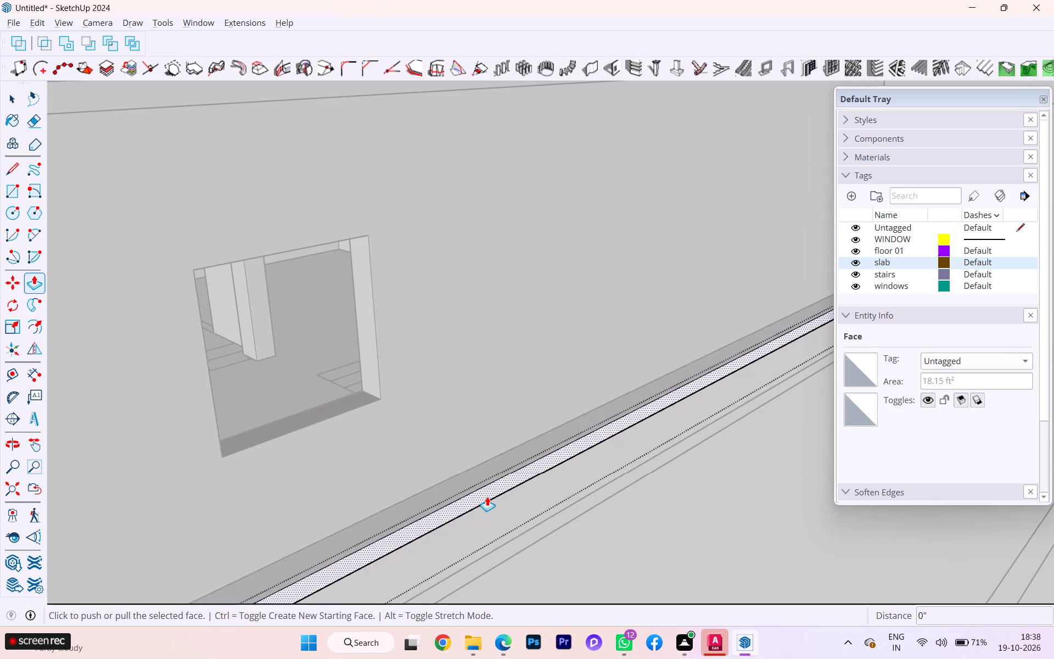
left_click(486, 487)
left_click(468, 468)
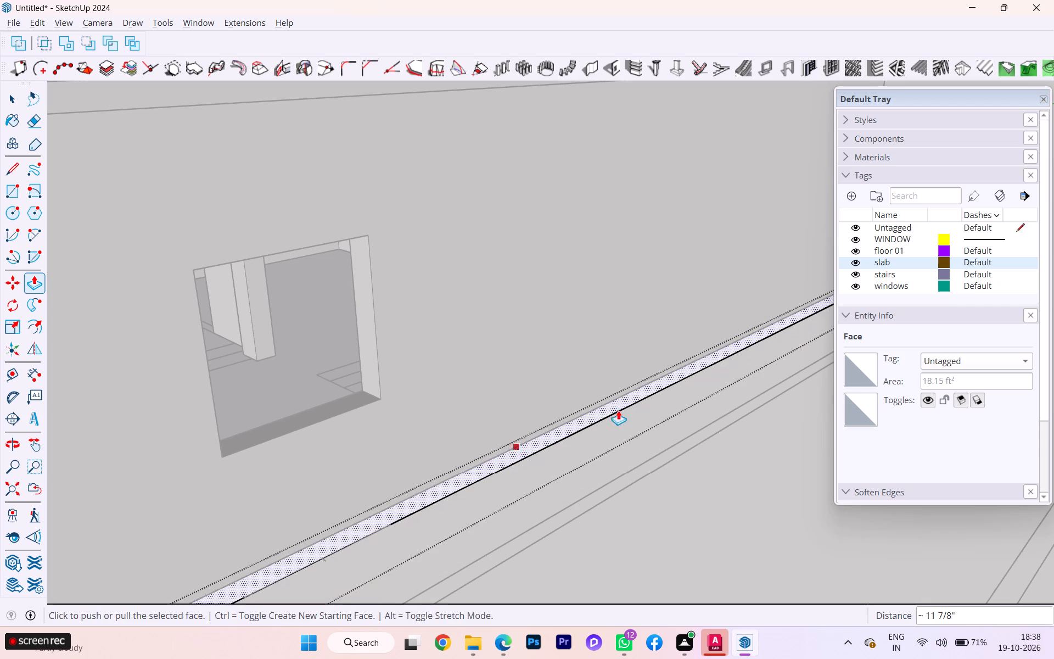
left_click(18, 102)
scroll(333, 328, "down", 3)
scroll(341, 333, "up", 2)
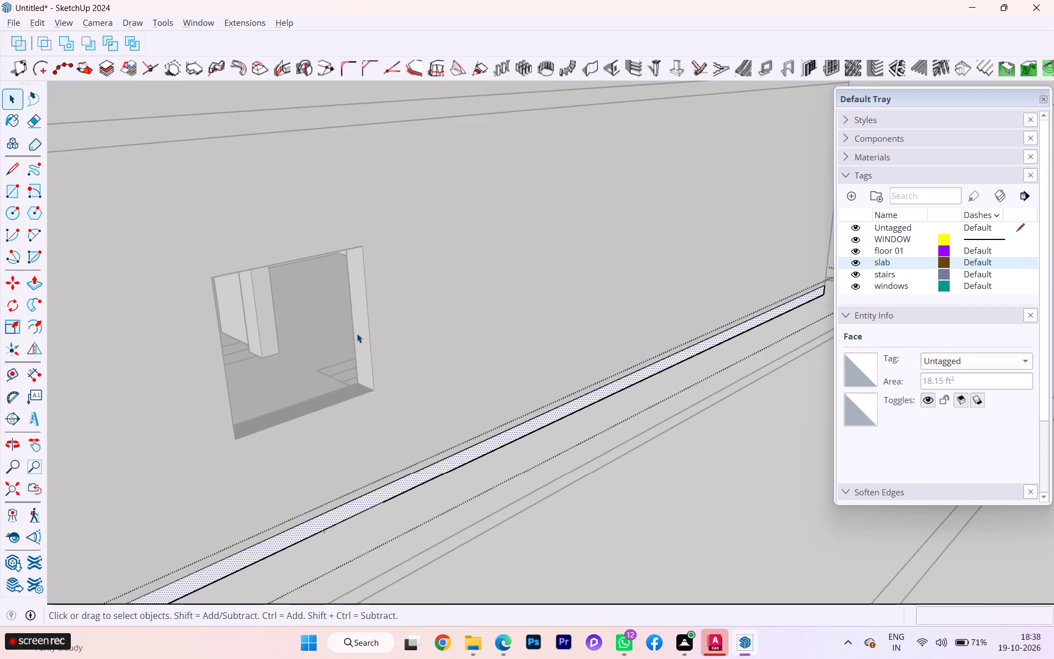
left_click(636, 503)
Examine the base slab's edge and both floors' openings along the window-side wall, round to the rear corner.
scroll(564, 420, "down", 6)
scroll(564, 420, "up", 1)
scroll(564, 420, "down", 1)
scroll(564, 420, "up", 1)
scroll(564, 420, "down", 3)
scroll(536, 408, "up", 1)
middle_click_drag(537, 406, 537, 405)
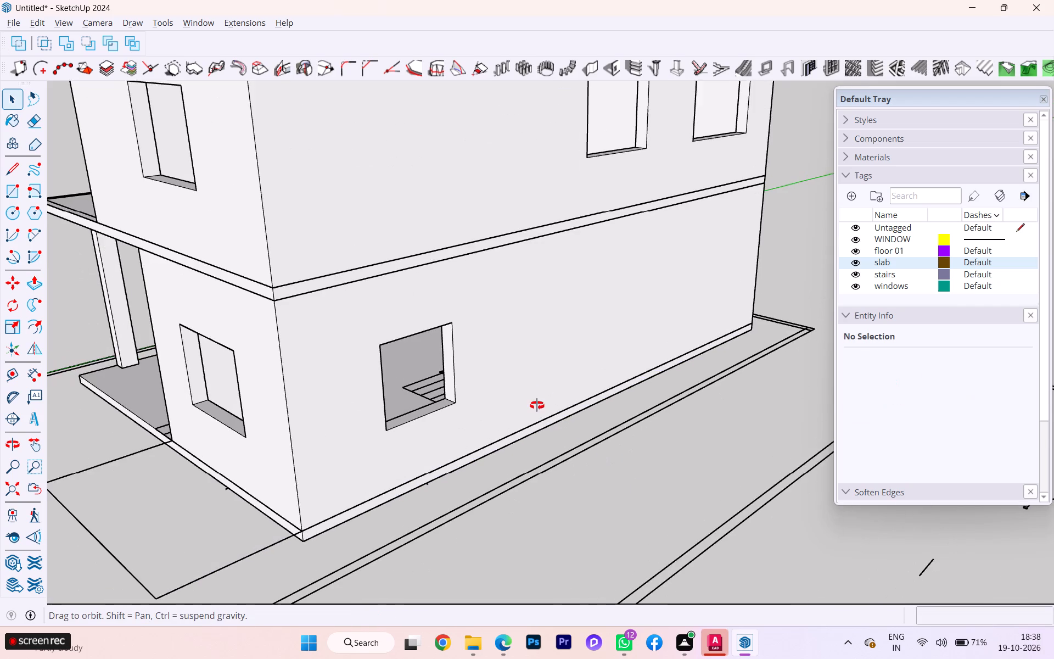
middle_click_drag(537, 405, 388, 409)
scroll(354, 396, "down", 6)
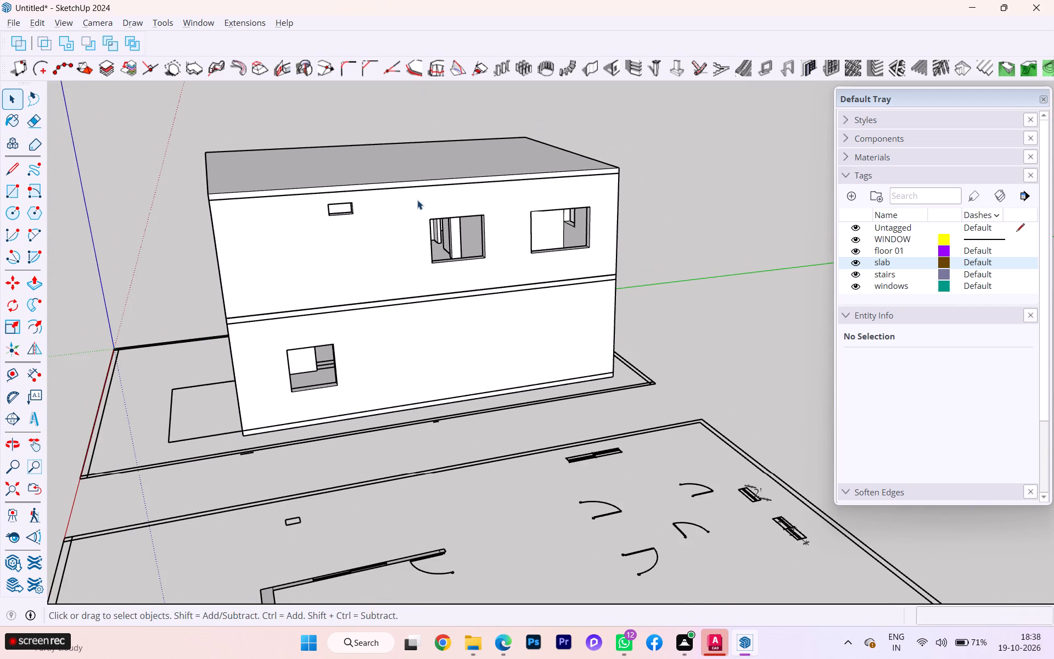
scroll(417, 200, "up", 2)
middle_click_drag(594, 209, 263, 231)
scroll(606, 231, "down", 1)
middle_click_drag(609, 226, 432, 236)
scroll(519, 293, "up", 4)
Select the ground-floor wall group at the rear to check its extent, clear the selection, and examine the rear wall's openings.
double_click(497, 352)
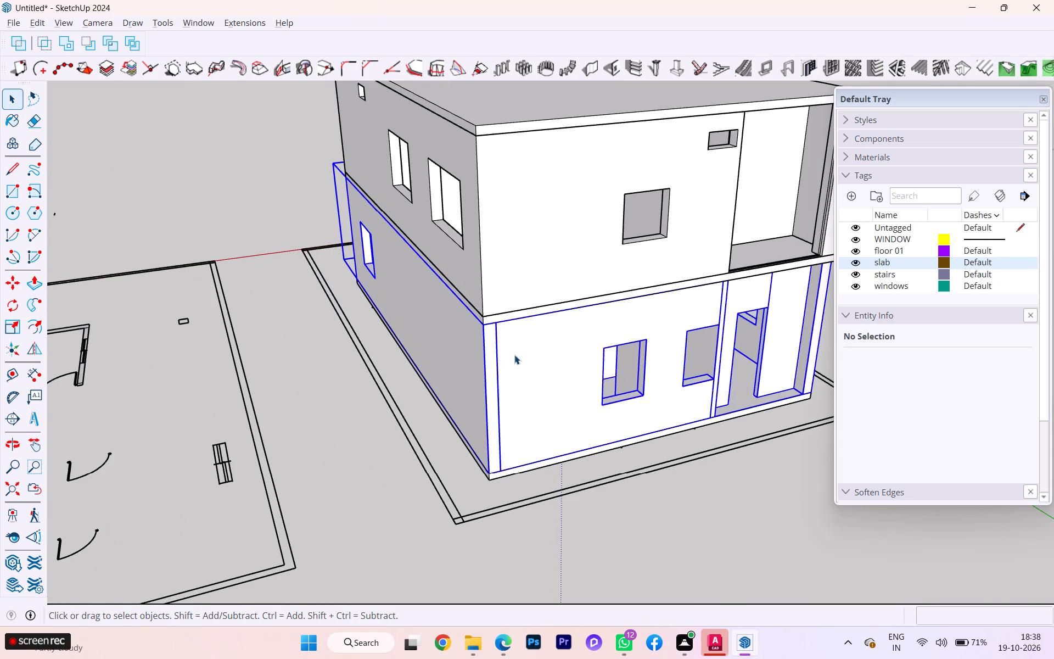
left_click(516, 354)
left_click(513, 354)
left_click(513, 354)
left_click(513, 353)
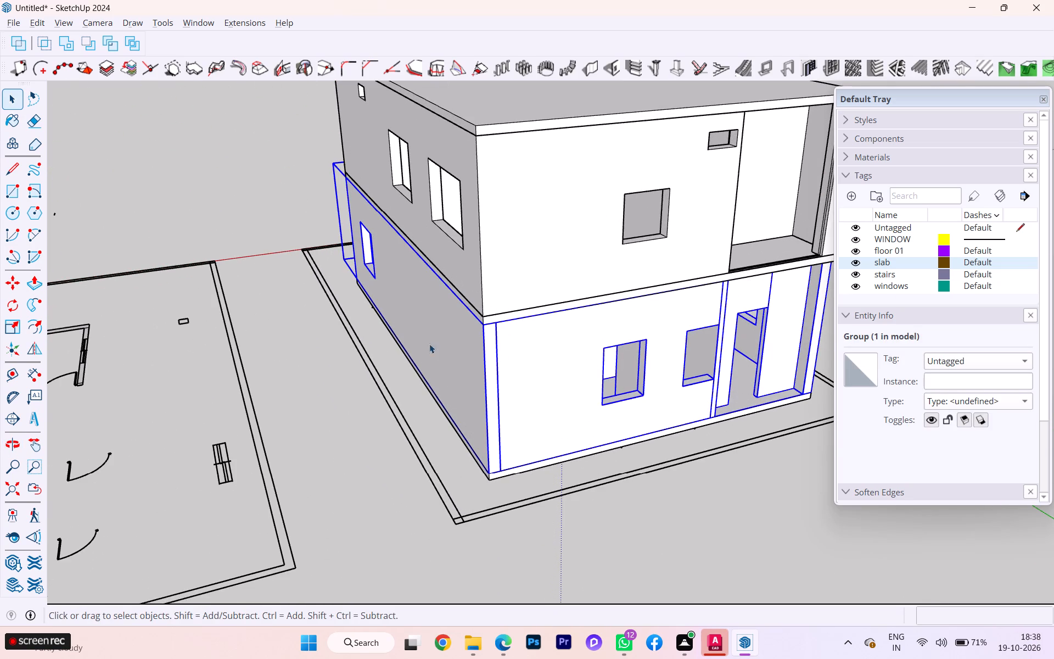
left_click(367, 348)
scroll(438, 339, "down", 1)
middle_click_drag(457, 339, 350, 315)
scroll(593, 383, "up", 5)
scroll(641, 389, "down", 2)
scroll(657, 394, "up", 1)
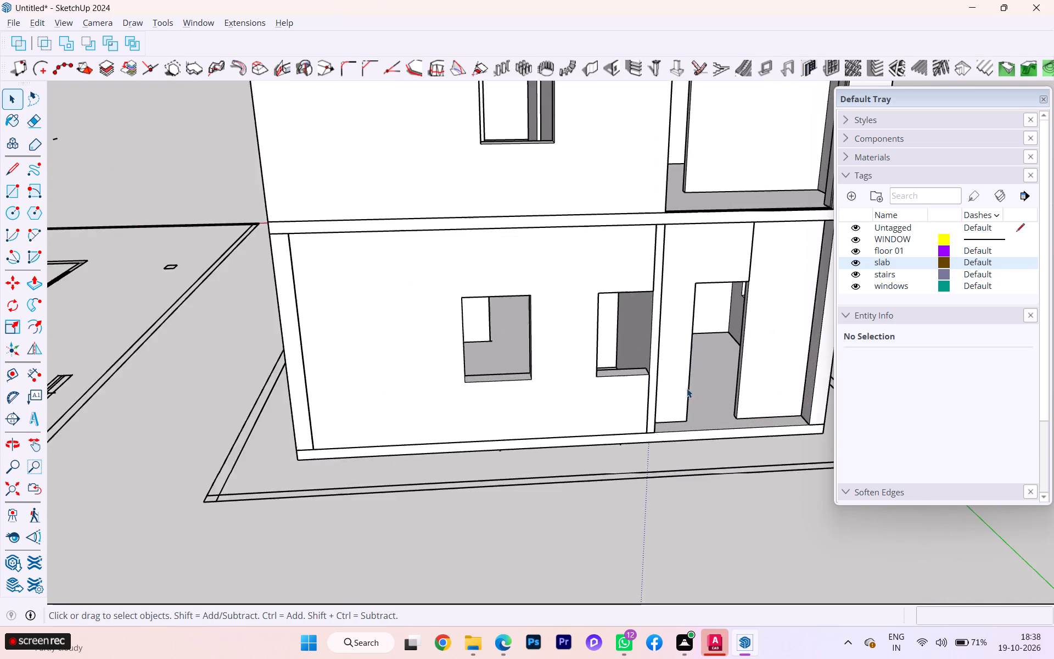
scroll(681, 368, "up", 4)
middle_click_drag(648, 337, 535, 320)
scroll(530, 319, "down", 1)
scroll(530, 319, "up", 1)
scroll(530, 319, "down", 2)
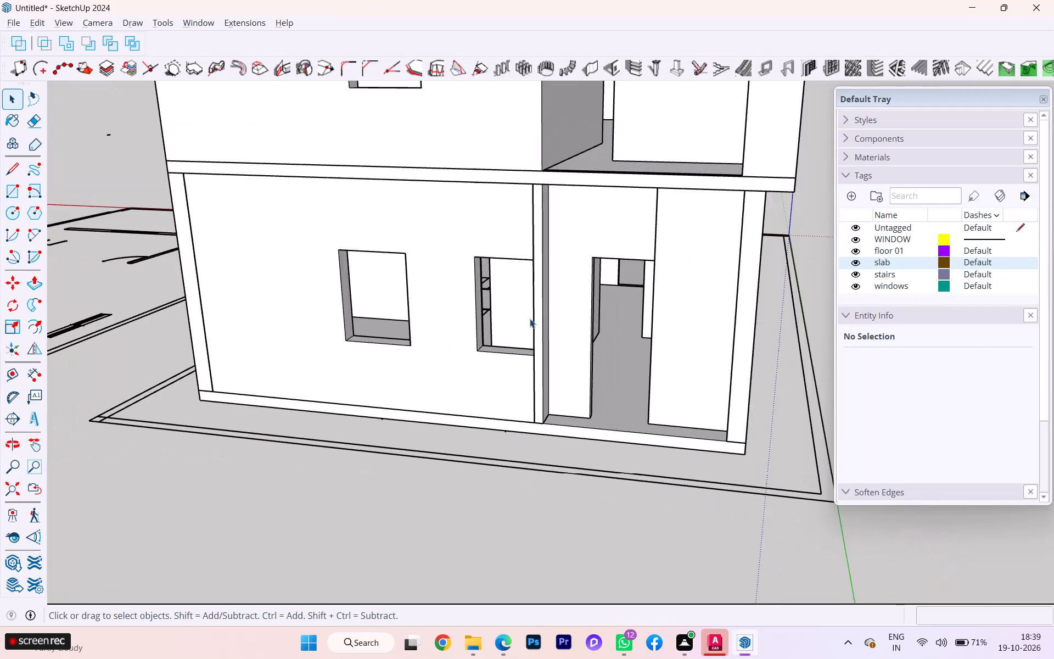
Examine the rear corner beside the ground-floor doorway, checking how the middle slab projects past the walls below.
scroll(530, 319, "down", 4)
scroll(530, 319, "up", 1)
scroll(530, 319, "down", 1)
scroll(530, 319, "up", 1)
scroll(530, 319, "down", 3)
middle_click_drag(642, 295, 579, 297)
scroll(579, 298, "down", 1)
scroll(579, 298, "up", 8)
scroll(579, 298, "down", 1)
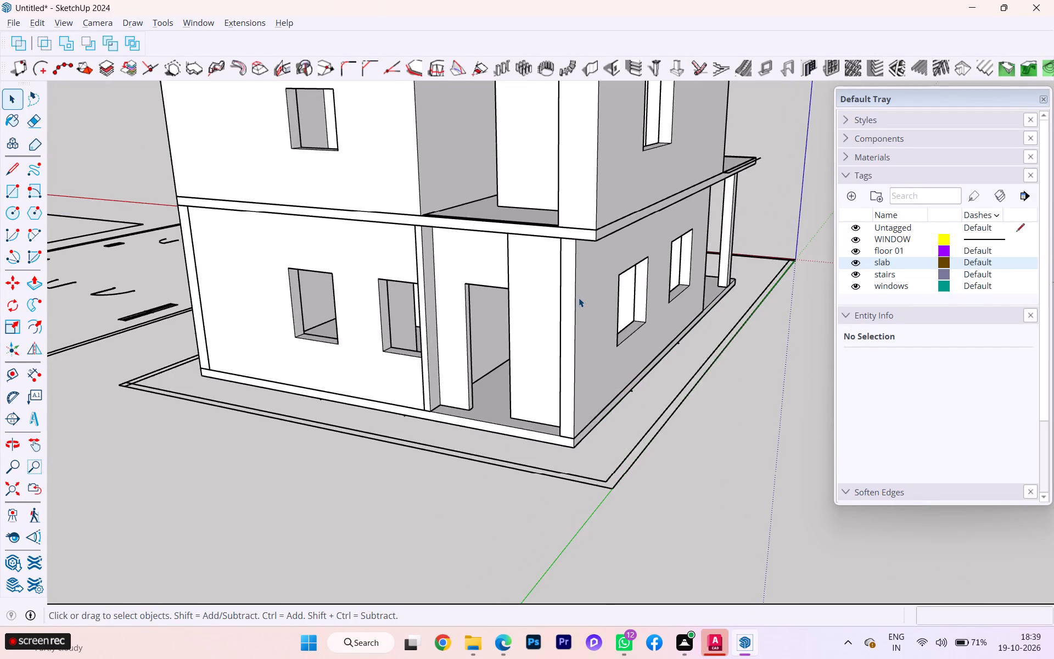
scroll(579, 298, "up", 7)
scroll(574, 297, "down", 2)
scroll(574, 297, "up", 2)
scroll(573, 297, "down", 1)
scroll(573, 297, "up", 5)
scroll(553, 303, "down", 3)
scroll(553, 303, "up", 1)
middle_click_drag(553, 303, 589, 338)
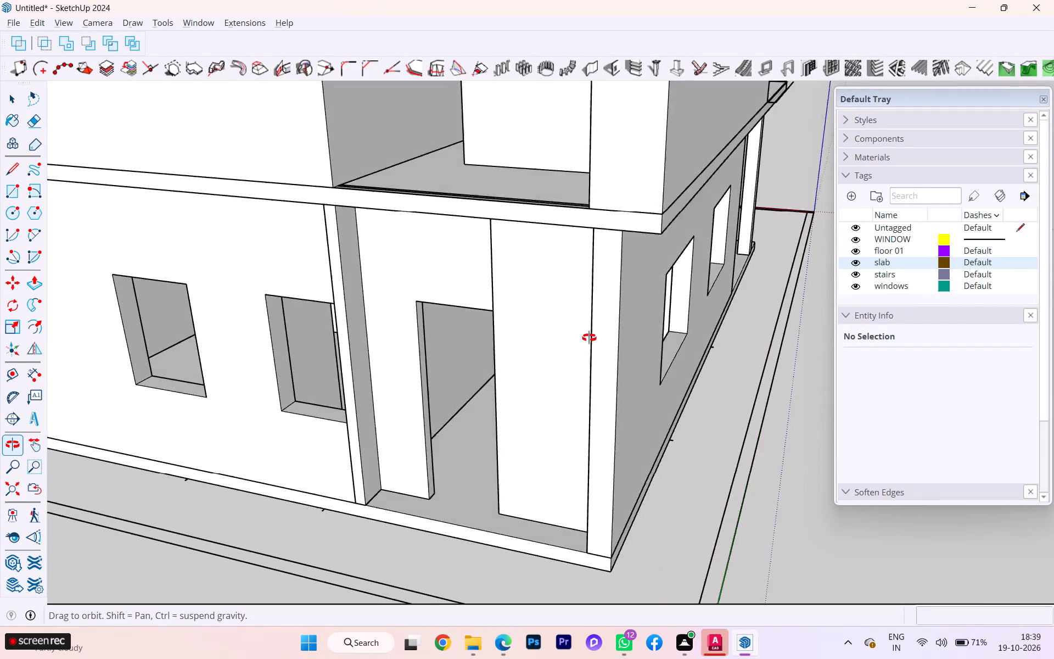
Examine the upper floor's open recess at the rear and the middle slab's edge beneath it.
middle_click_drag(589, 338, 583, 417)
scroll(504, 268, "down", 1)
middle_click_drag(503, 270, 515, 333)
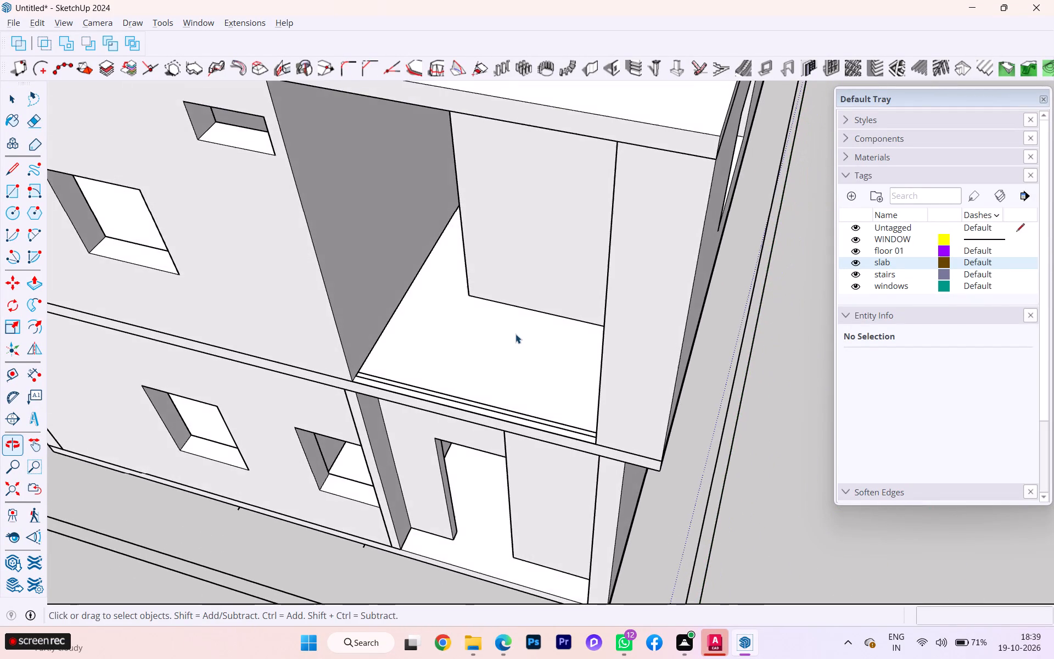
scroll(496, 305, "down", 10)
middle_click_drag(478, 268, 536, 212)
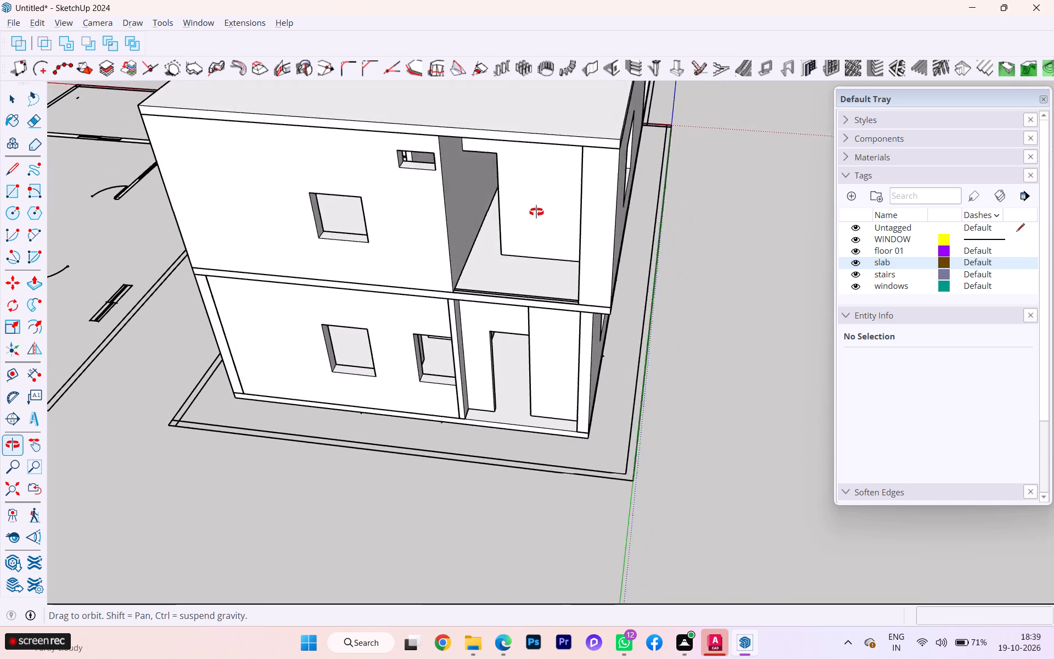
middle_click_drag(536, 212, 543, 204)
scroll(547, 264, "up", 13)
scroll(534, 285, "down", 1)
scroll(534, 285, "up", 1)
scroll(534, 285, "down", 1)
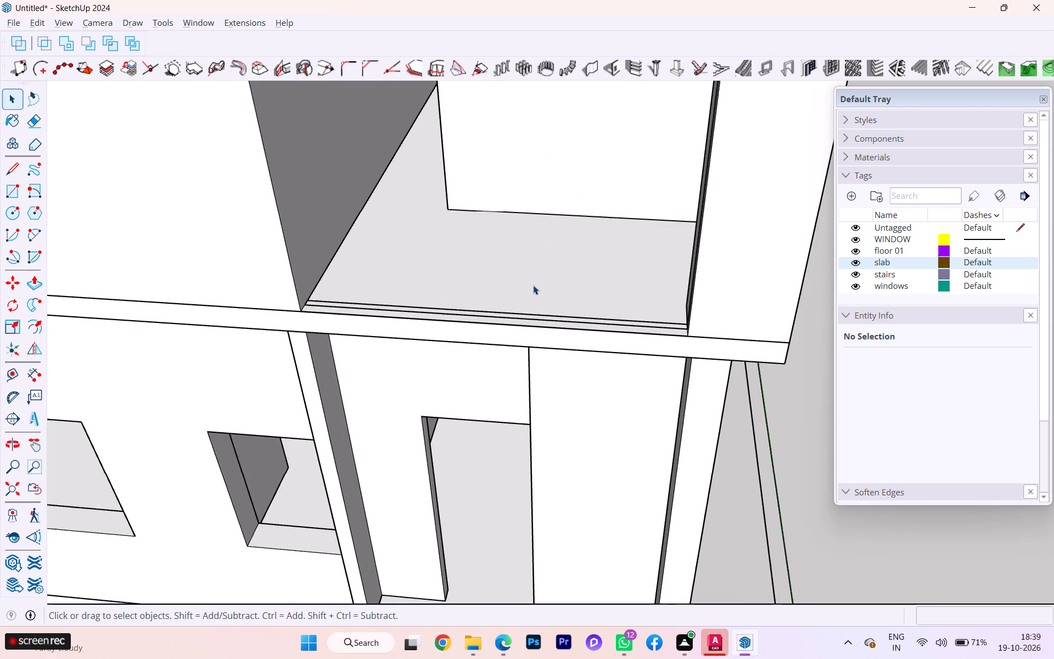
scroll(530, 282, "down", 1)
scroll(530, 282, "up", 4)
scroll(530, 282, "down", 2)
scroll(530, 281, "up", 6)
scroll(530, 281, "down", 5)
scroll(529, 280, "up", 1)
scroll(529, 280, "down", 4)
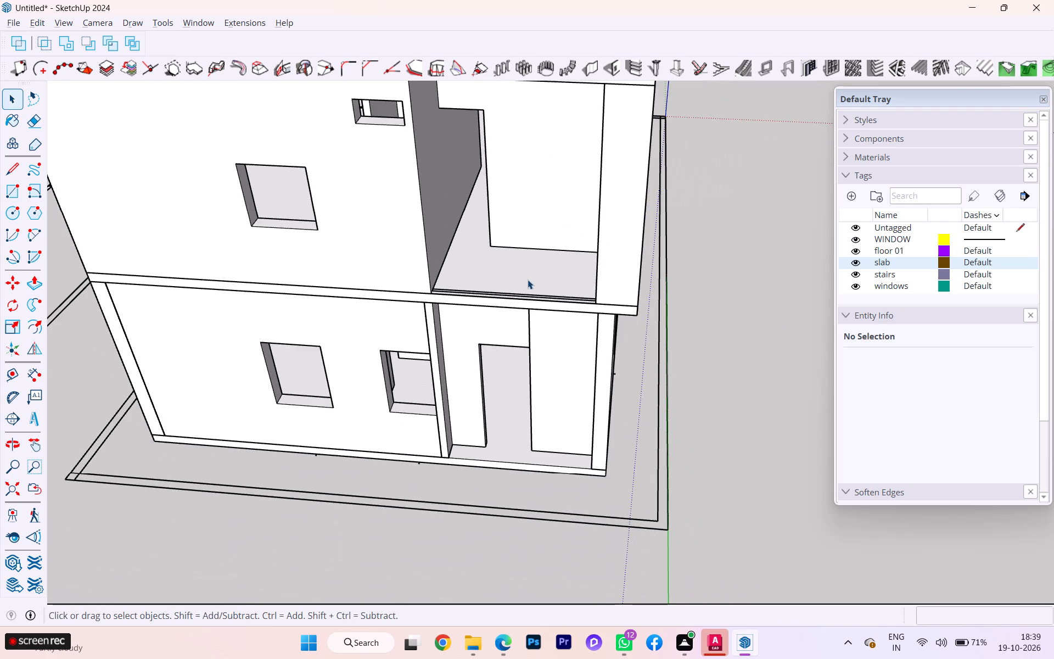
scroll(528, 280, "up", 4)
scroll(528, 280, "down", 1)
scroll(528, 280, "up", 9)
Select the middle slab group, inspect its outline around the rear, window side and front of the house, and clear the selection.
left_click(525, 305)
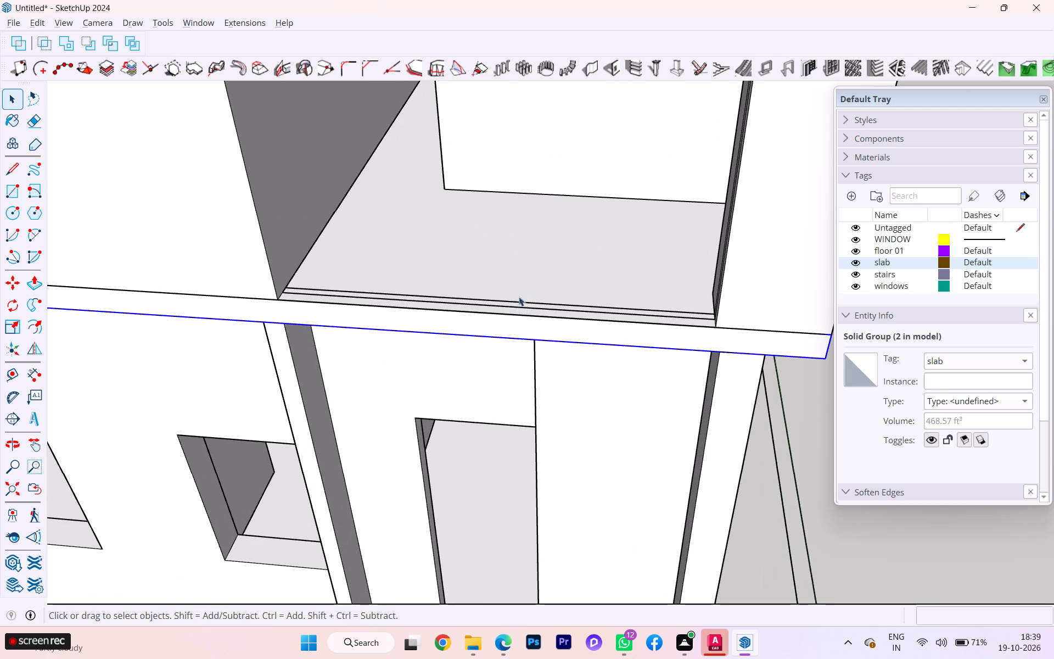
scroll(509, 275, "up", 4)
scroll(509, 275, "down", 2)
scroll(509, 275, "up", 1)
scroll(509, 275, "down", 1)
scroll(509, 275, "up", 1)
scroll(509, 275, "down", 2)
scroll(509, 275, "up", 2)
scroll(509, 275, "down", 3)
scroll(487, 273, "up", 1)
scroll(486, 273, "down", 3)
scroll(486, 273, "up", 2)
scroll(486, 273, "down", 1)
scroll(485, 274, "up", 1)
scroll(485, 274, "down", 9)
middle_click_drag(501, 272, 694, 294)
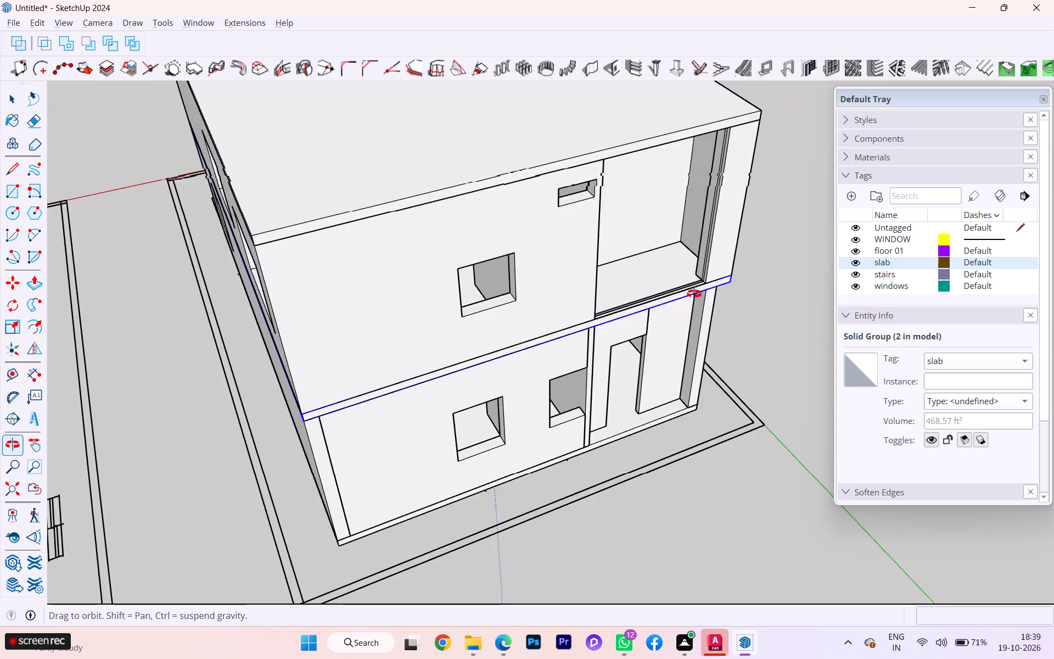
middle_click_drag(694, 294, 776, 281)
middle_click_drag(508, 310, 697, 298)
scroll(542, 301, "down", 1)
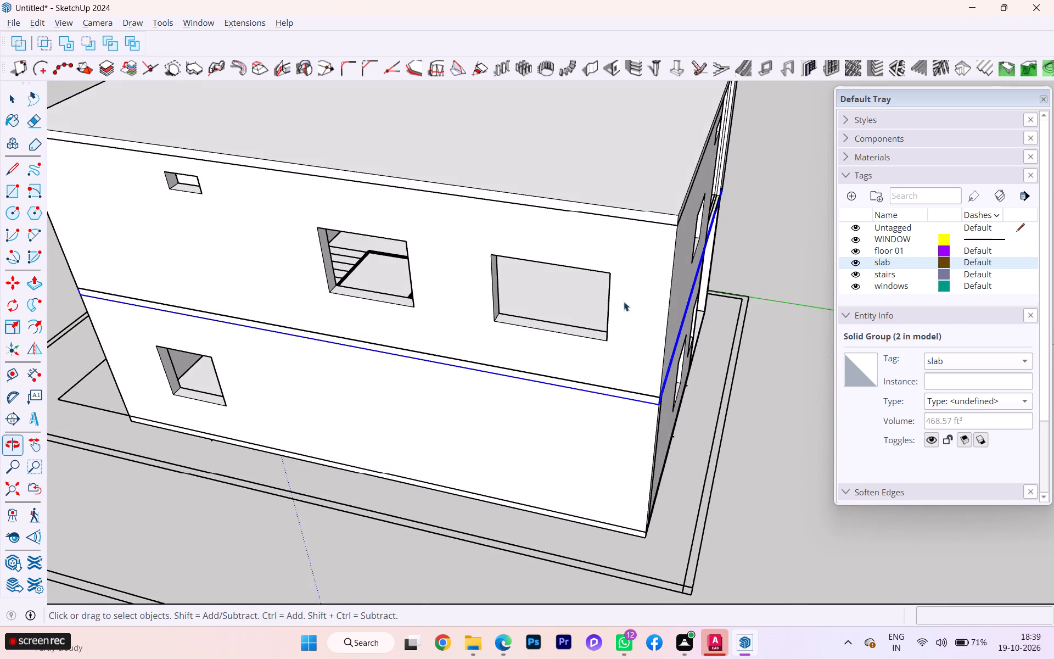
middle_click_drag(355, 276, 703, 273)
scroll(468, 282, "down", 1)
middle_click_drag(472, 279, 631, 267)
scroll(404, 292, "down", 1)
scroll(404, 292, "up", 1)
scroll(404, 292, "down", 2)
middle_click_drag(375, 288, 595, 275)
left_click(279, 309)
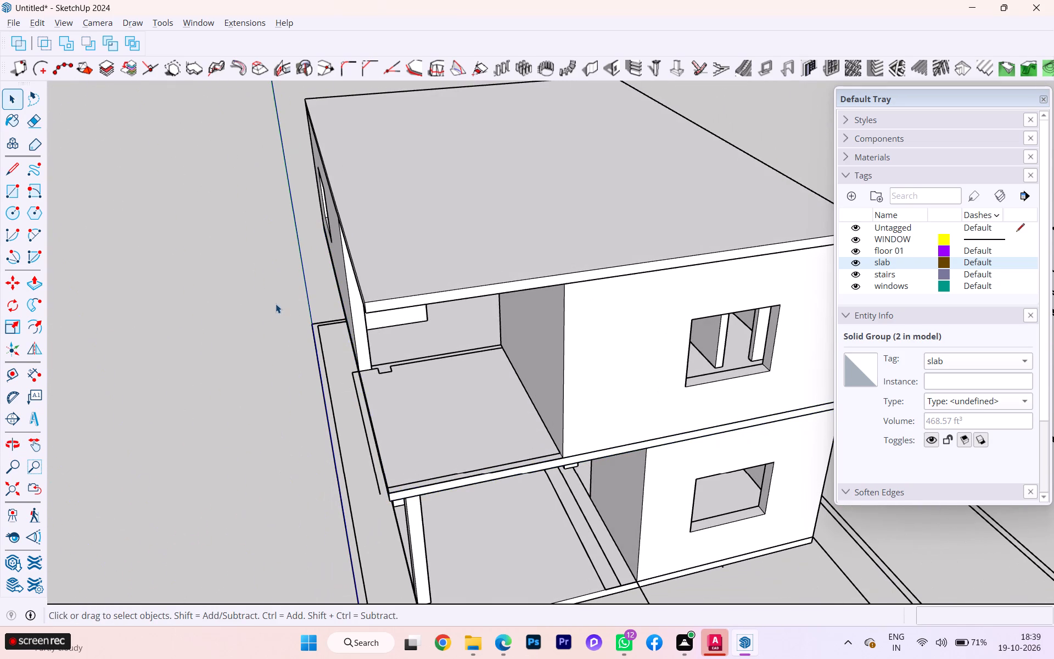
Examine the porch corner and its side wall, checking the middle slab, column and roof slab edges on both floors.
middle_click_drag(348, 300, 436, 239)
scroll(371, 244, "down", 2)
scroll(368, 247, "up", 2)
scroll(367, 248, "down", 1)
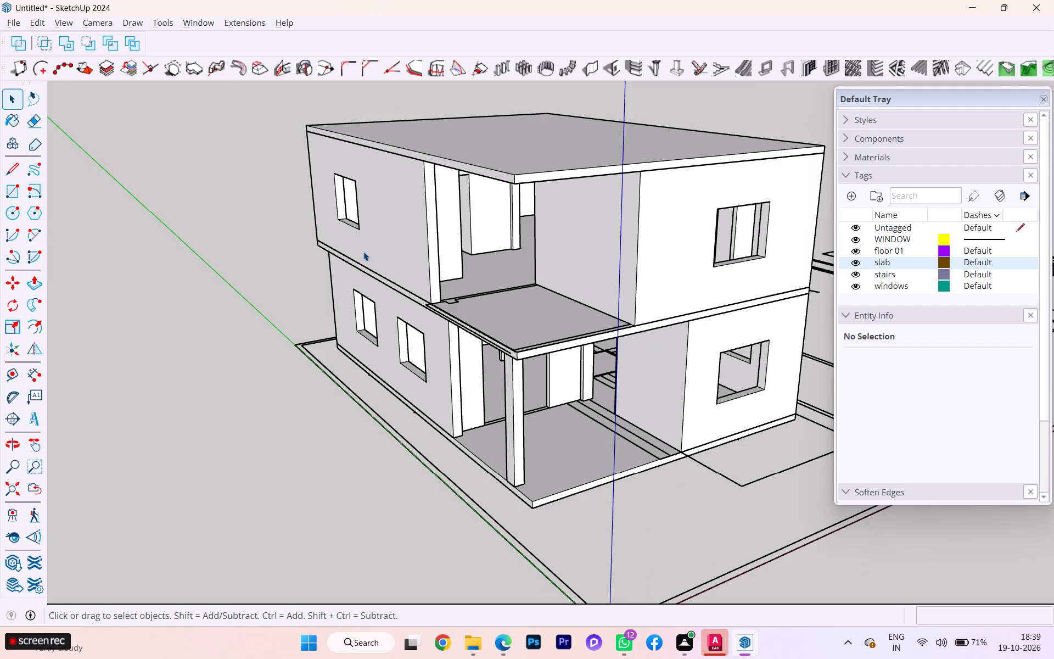
scroll(362, 253, "down", 1)
scroll(362, 253, "up", 1)
scroll(362, 253, "down", 3)
scroll(483, 197, "up", 2)
scroll(483, 198, "down", 2)
scroll(483, 198, "up", 1)
scroll(484, 202, "down", 1)
scroll(485, 204, "up", 2)
scroll(485, 204, "down", 3)
scroll(485, 204, "up", 10)
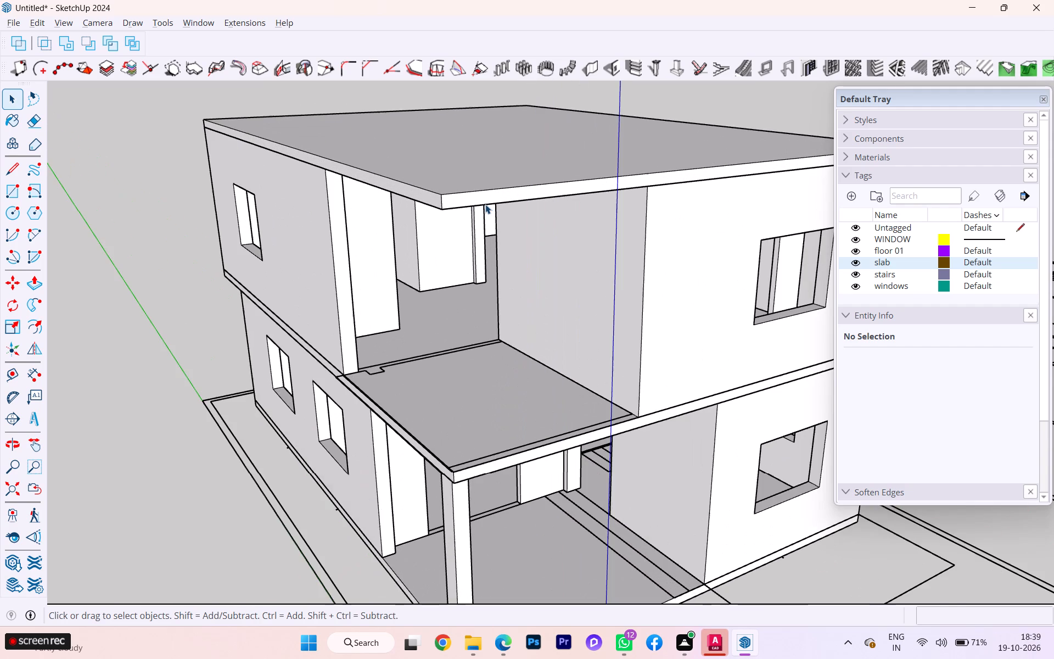
scroll(489, 189, "down", 1)
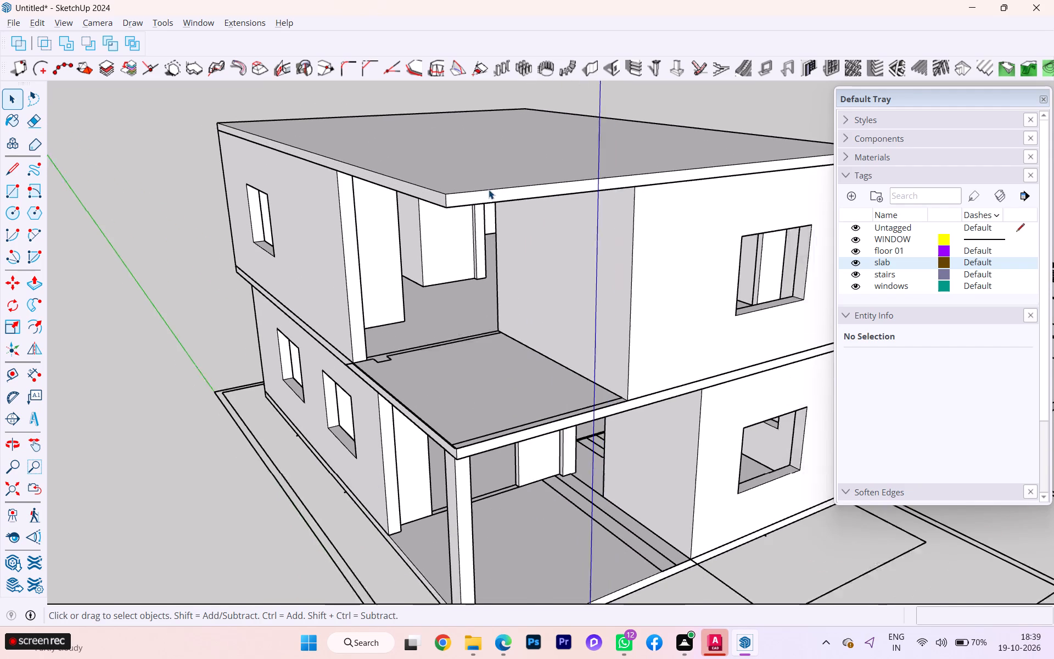
scroll(489, 189, "down", 4)
scroll(509, 208, "up", 2)
scroll(509, 208, "down", 3)
middle_click_drag(534, 215, 456, 264)
scroll(392, 320, "up", 4)
scroll(321, 355, "down", 2)
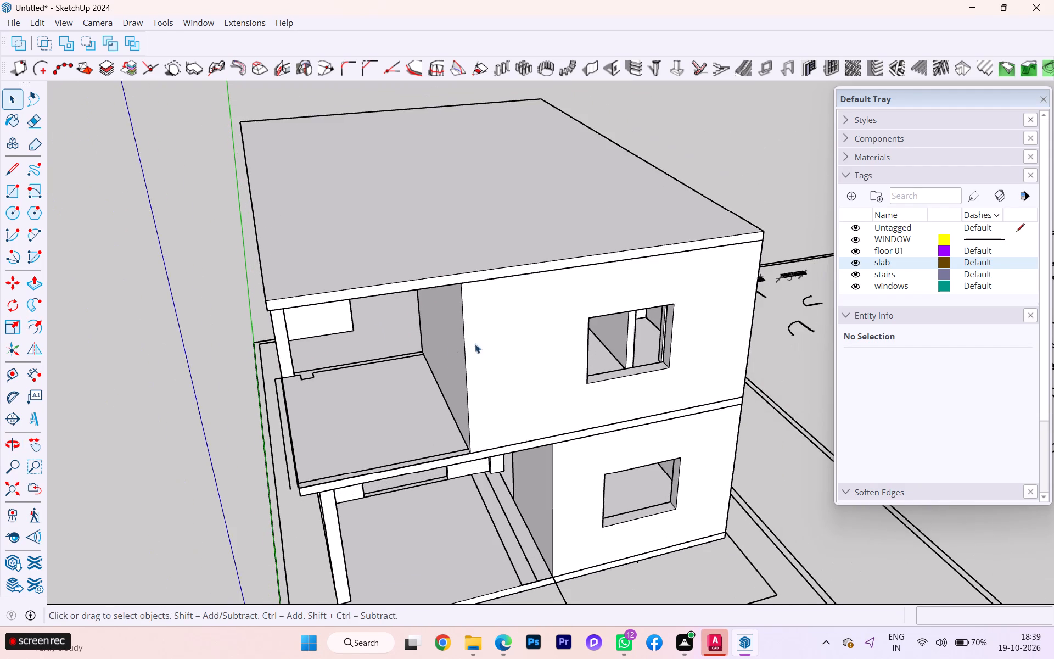
Open the middle slab group, push/pull its window-side edge face outward about 9 15/16", and close the group.
scroll(491, 343, "down", 3)
middle_click_drag(498, 339, 607, 319)
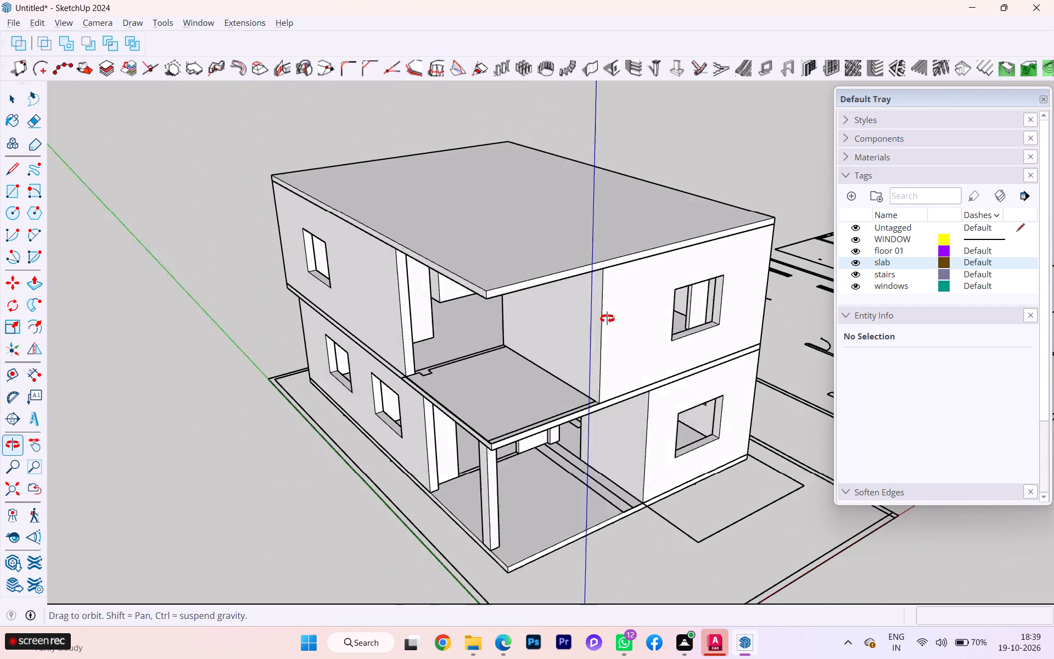
middle_click_drag(607, 319, 608, 319)
scroll(439, 368, "up", 5)
scroll(383, 387, "down", 1)
scroll(383, 387, "up", 6)
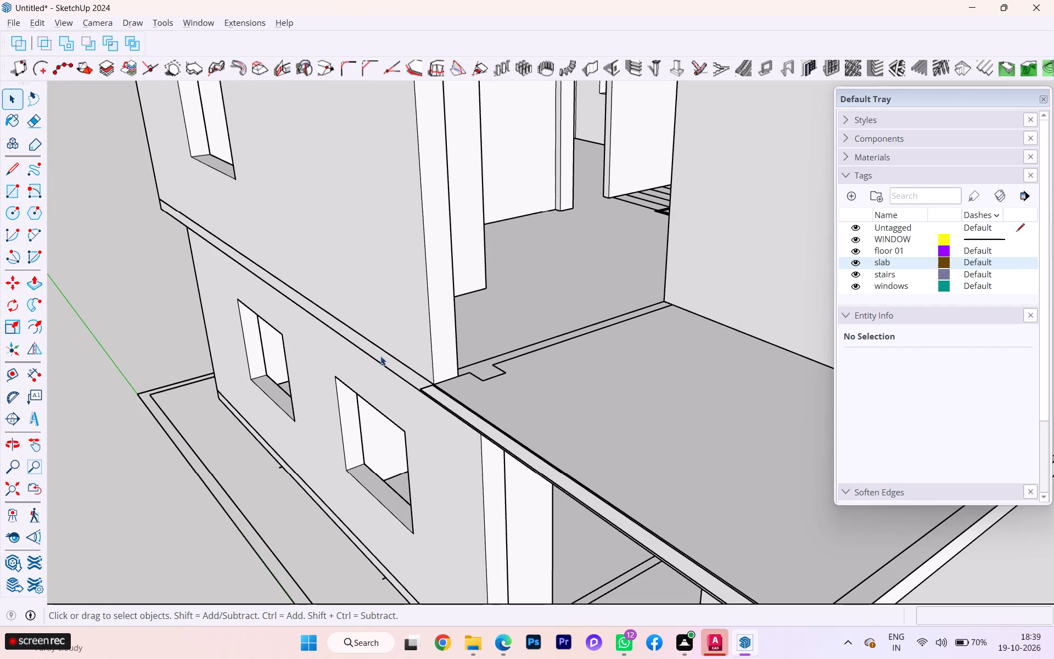
left_click(380, 351)
double_click(379, 354)
left_click(379, 354)
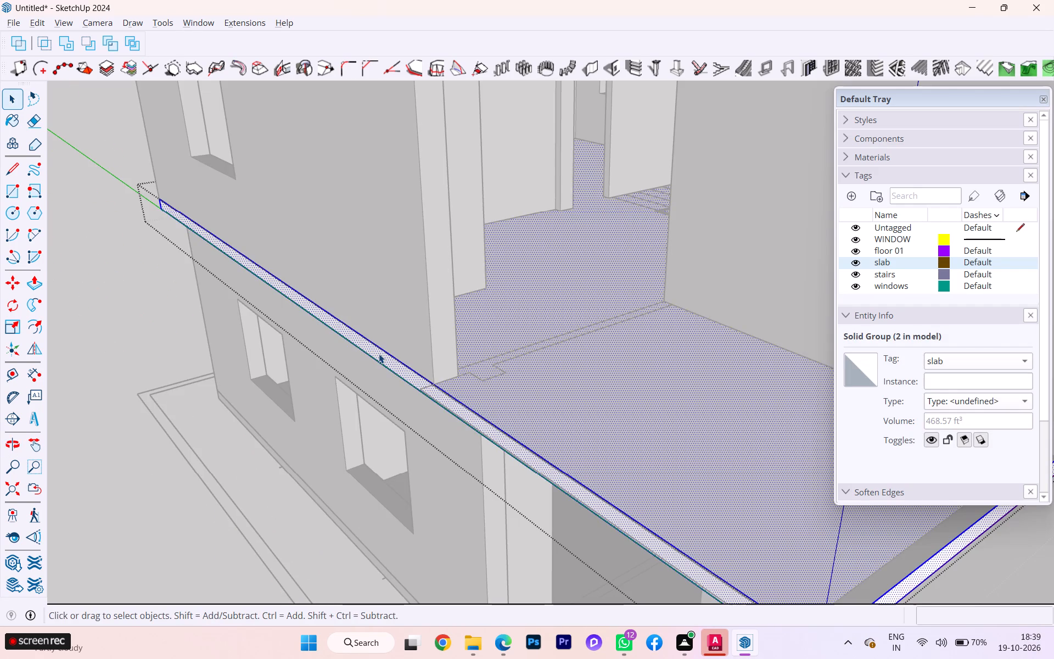
left_click(374, 351)
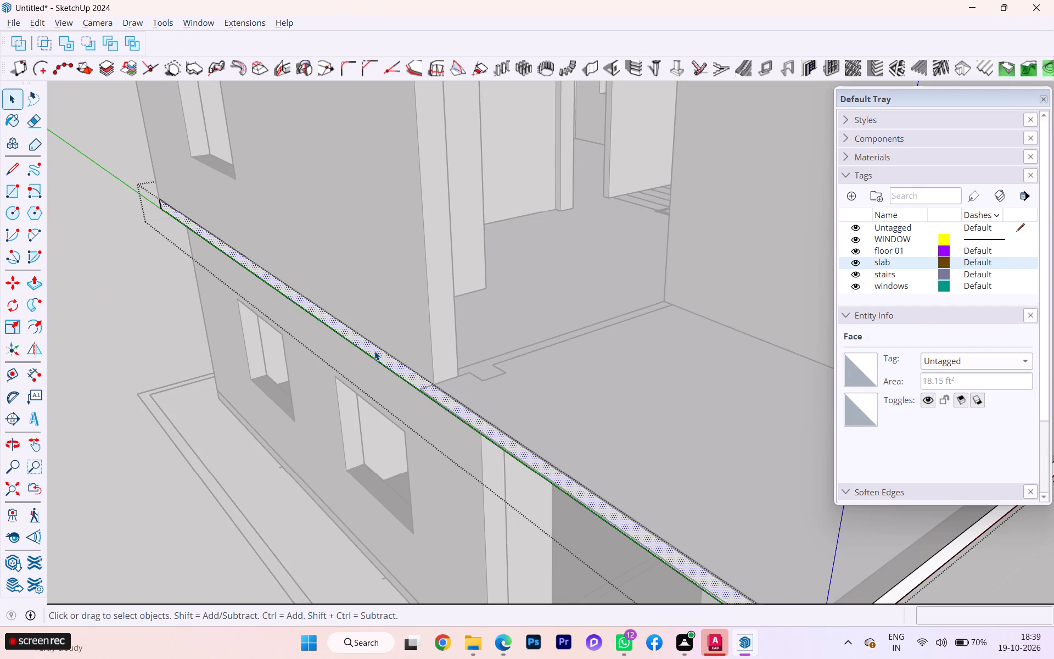
key("p")
key("Return")
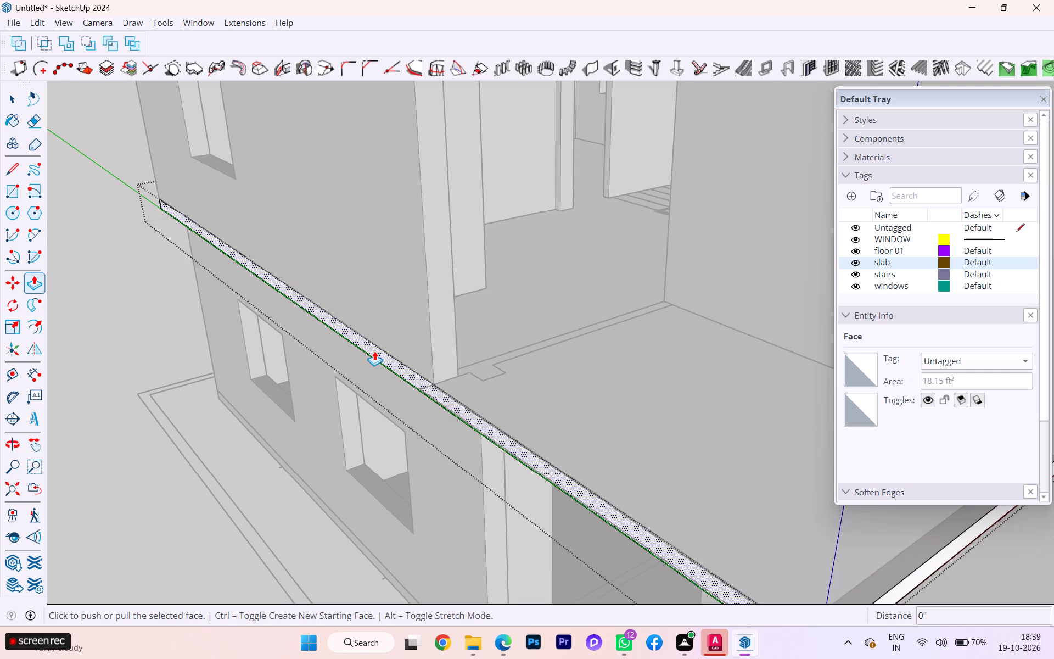
left_click(374, 351)
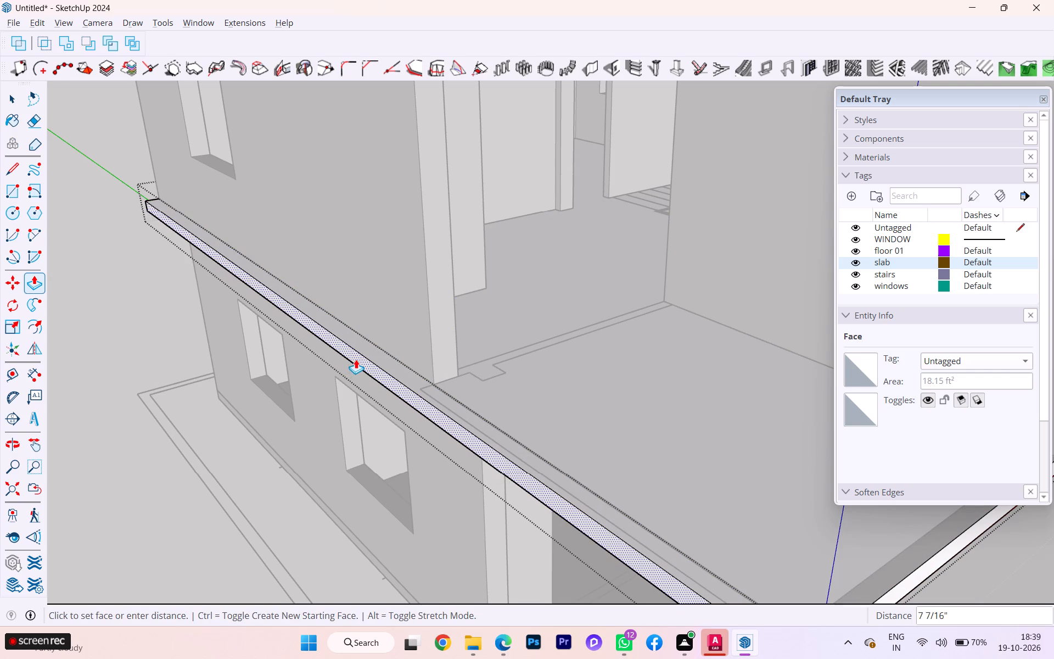
left_click(349, 362)
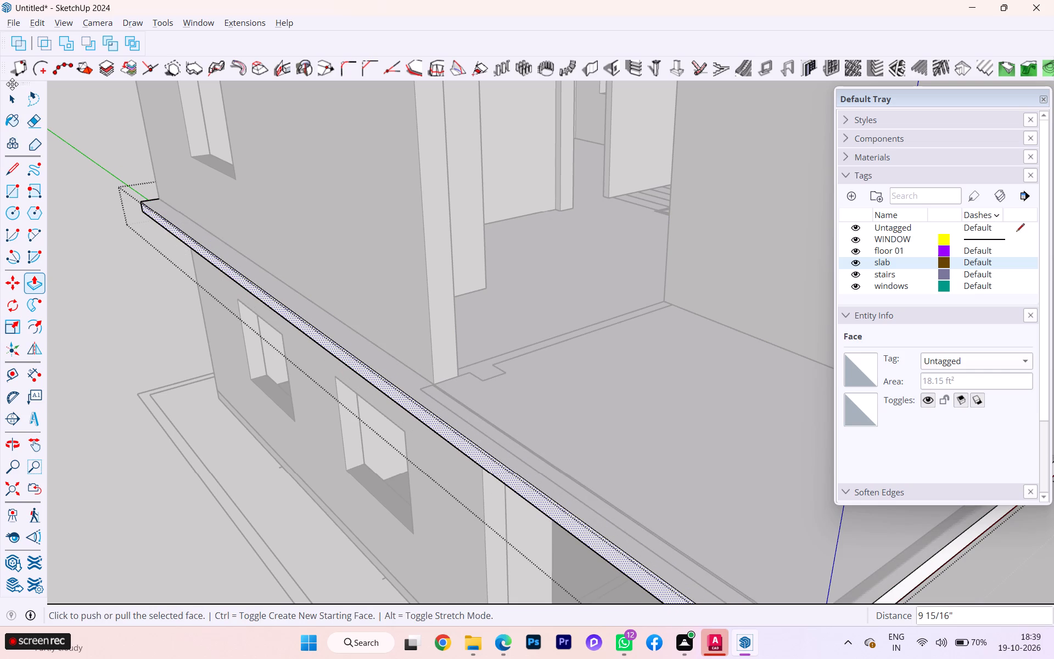
left_click(12, 98)
left_click(90, 245)
Examine the middle slab's extended edge against the walls, porch corner and roof slab, along the side and front.
scroll(133, 208, "up", 4)
scroll(133, 208, "down", 3)
scroll(134, 206, "up", 1)
scroll(134, 206, "down", 1)
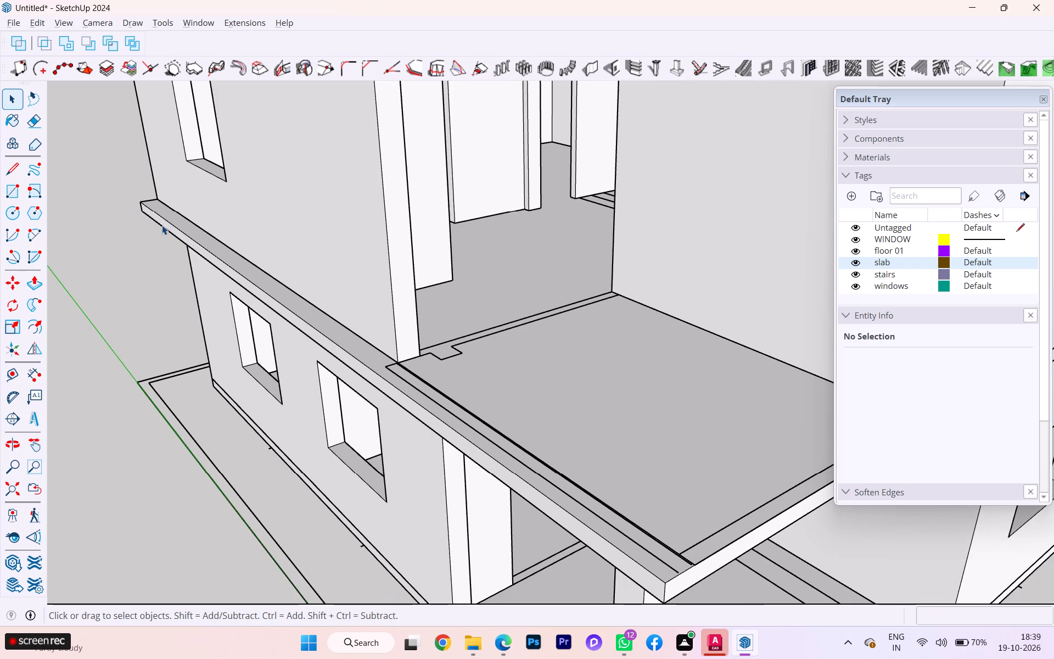
scroll(180, 230, "down", 1)
scroll(181, 230, "up", 1)
scroll(187, 232, "down", 4)
middle_click_drag(223, 244, 110, 257)
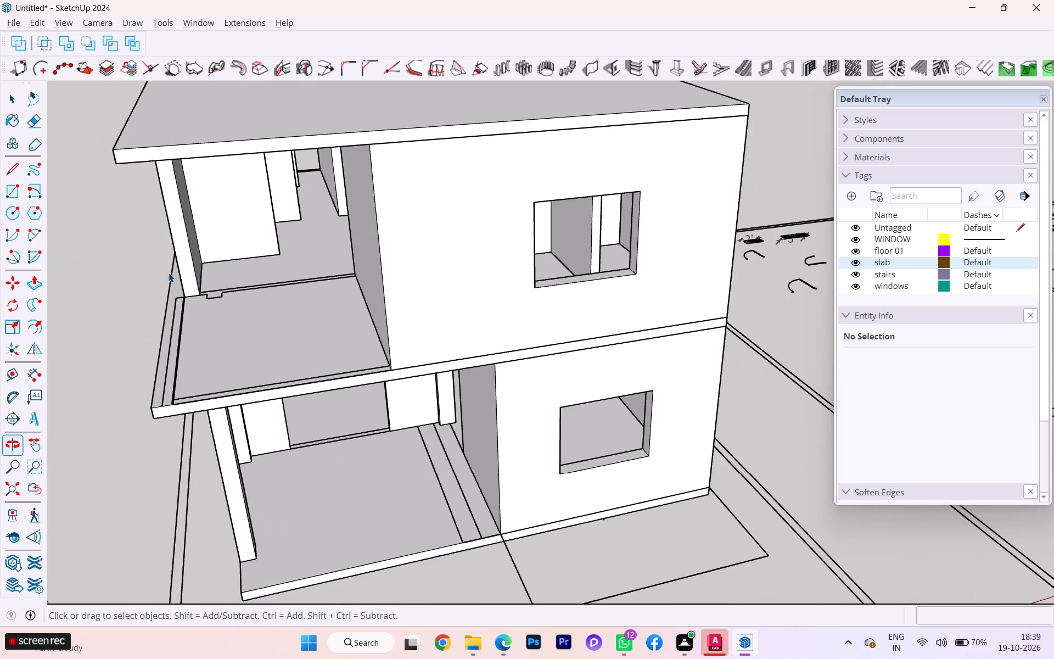
scroll(229, 276, "up", 4)
scroll(291, 273, "up", 3)
scroll(325, 257, "down", 5)
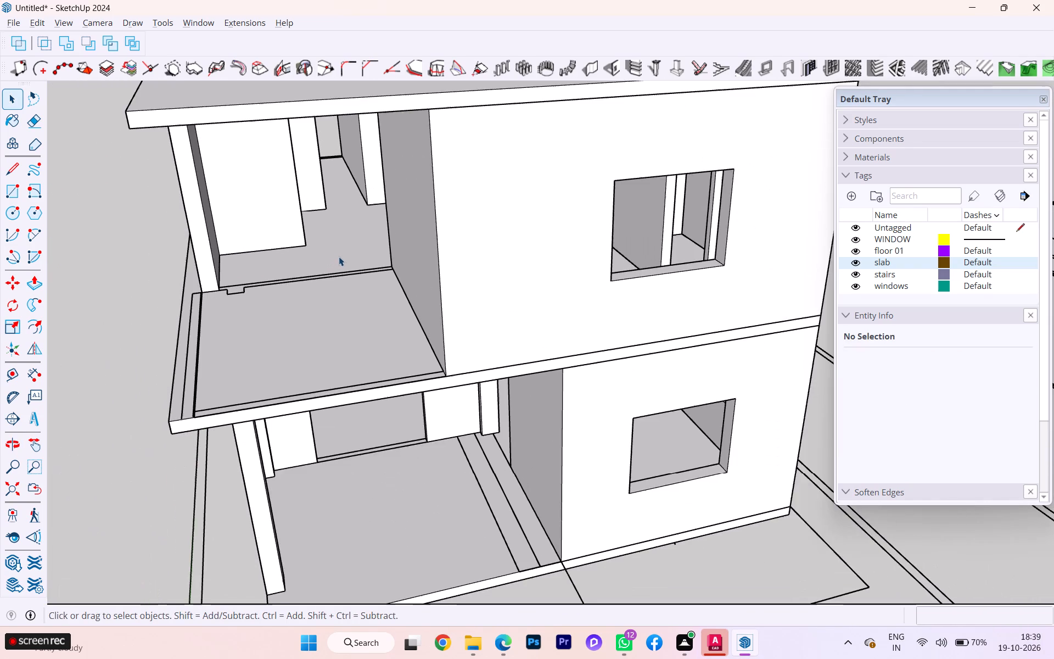
scroll(355, 255, "down", 1)
scroll(355, 255, "up", 1)
scroll(355, 255, "down", 4)
scroll(366, 249, "up", 2)
scroll(366, 249, "down", 5)
scroll(366, 249, "up", 2)
scroll(366, 249, "down", 9)
scroll(379, 253, "up", 1)
scroll(379, 253, "down", 1)
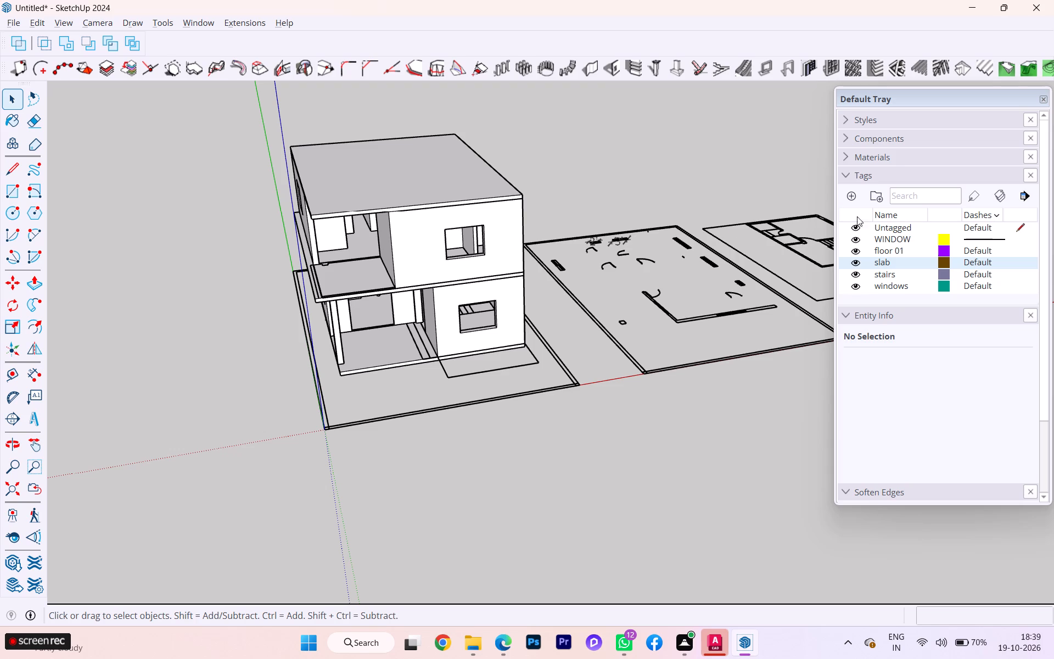
Check which tag the roof slab group carries and clear the selection.
left_click(474, 199)
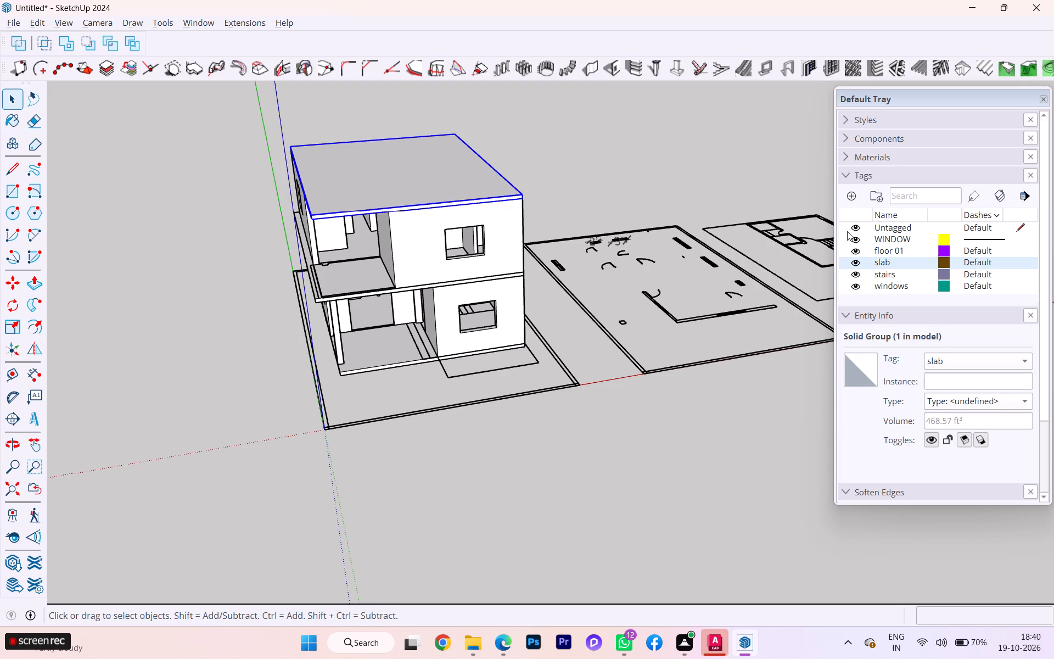
left_click(754, 173)
Add a new tag to the model's tag list.
left_click(850, 196)
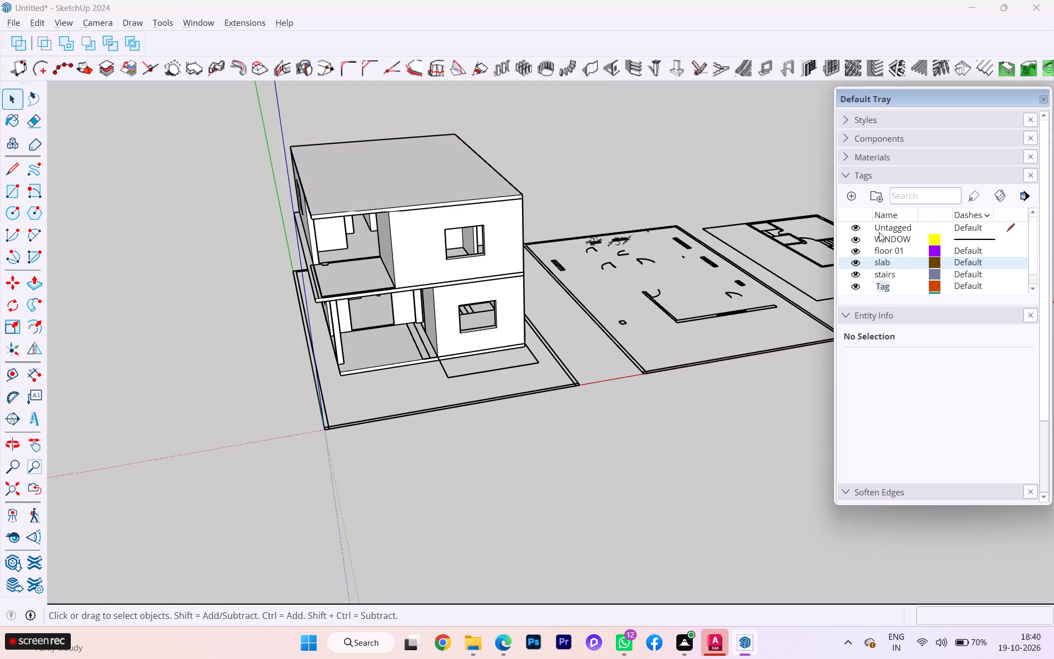
key("BackSpace")
left_click(856, 250)
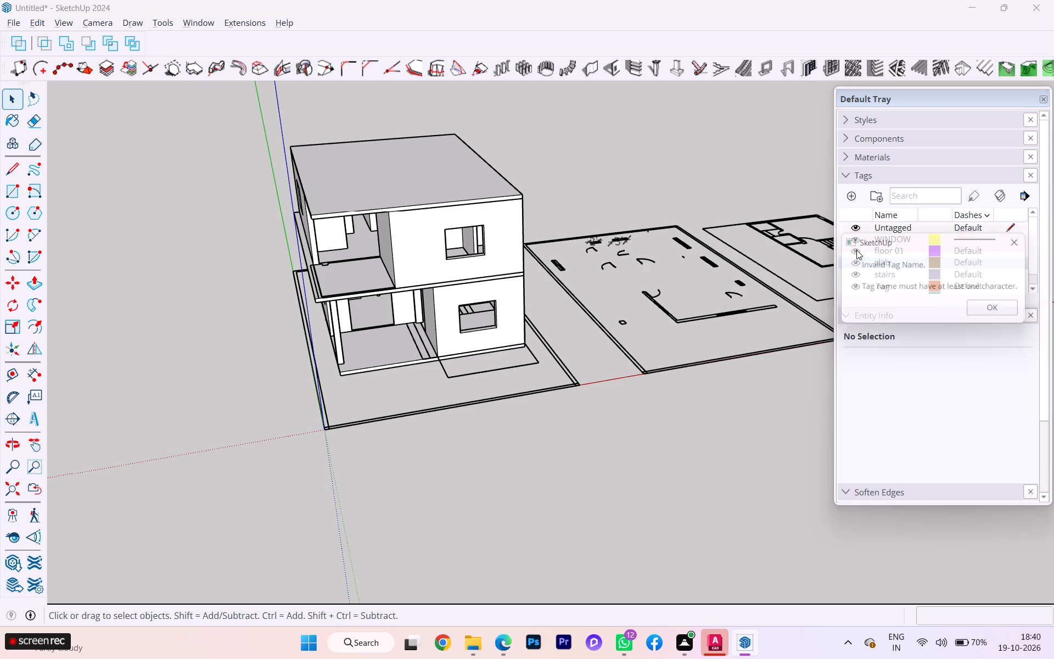
left_click(1023, 245)
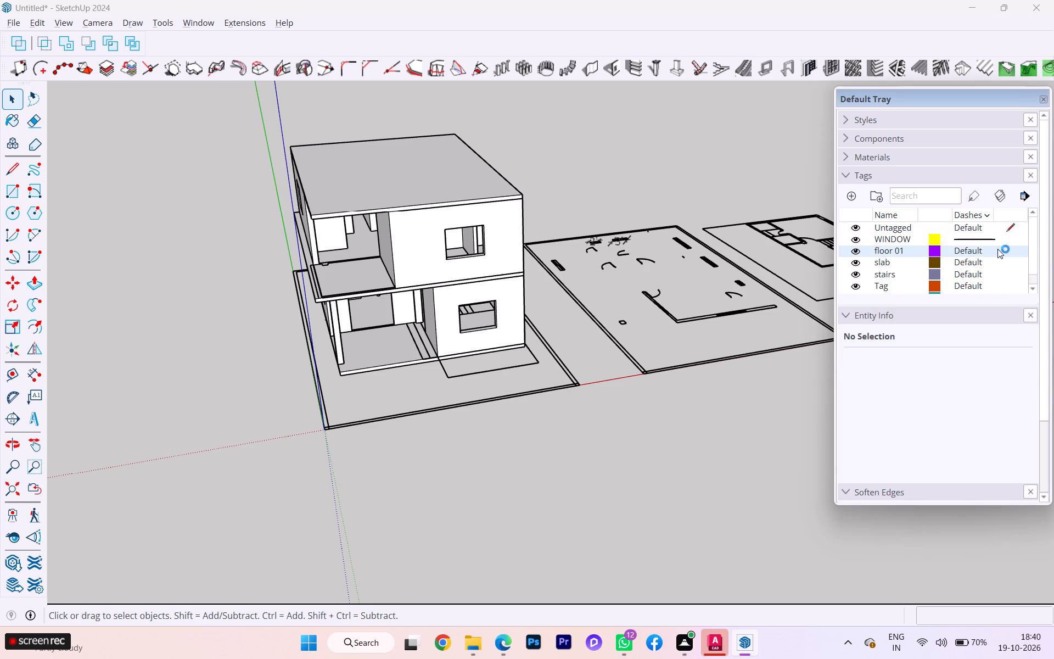
Hide the floor 01 and slab tags, checking the upper-floor walls' tag first.
left_click(467, 222)
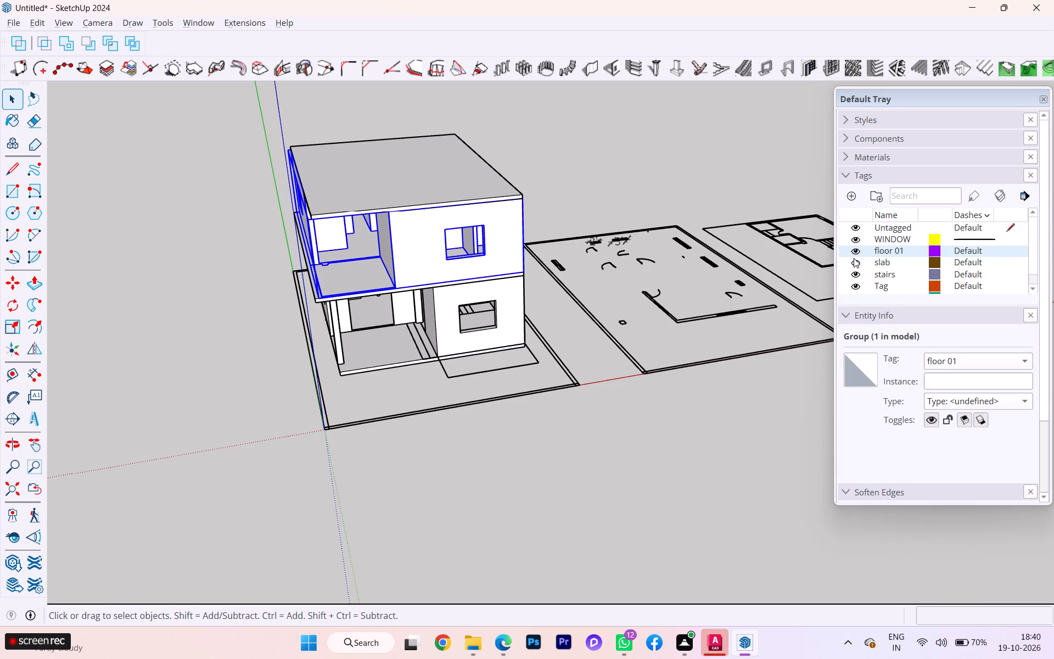
left_click(590, 209)
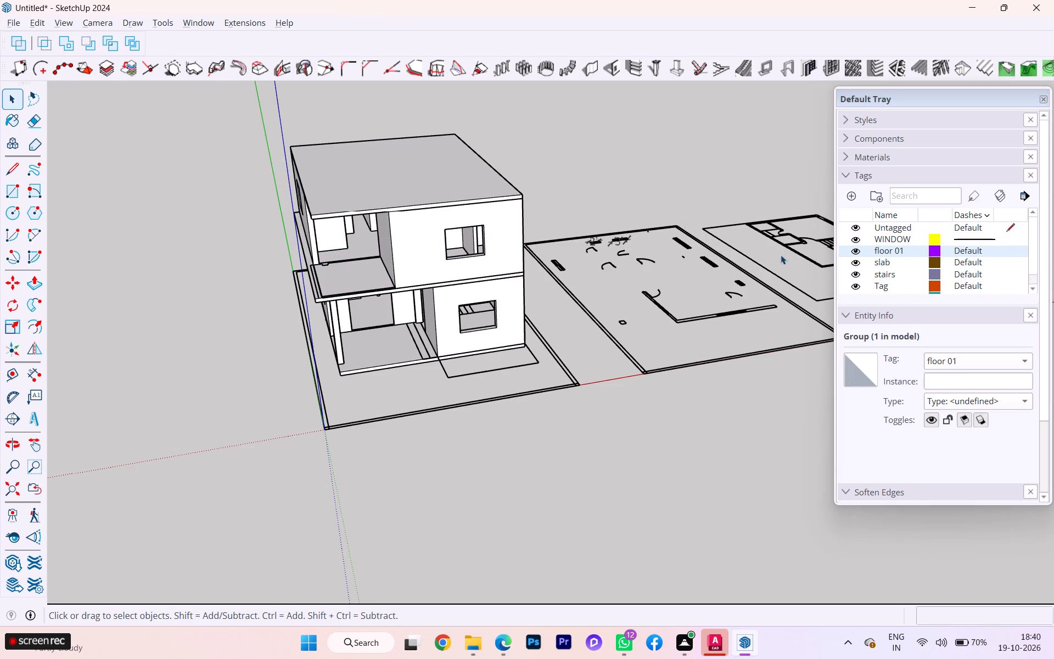
left_click(860, 250)
left_click(860, 250)
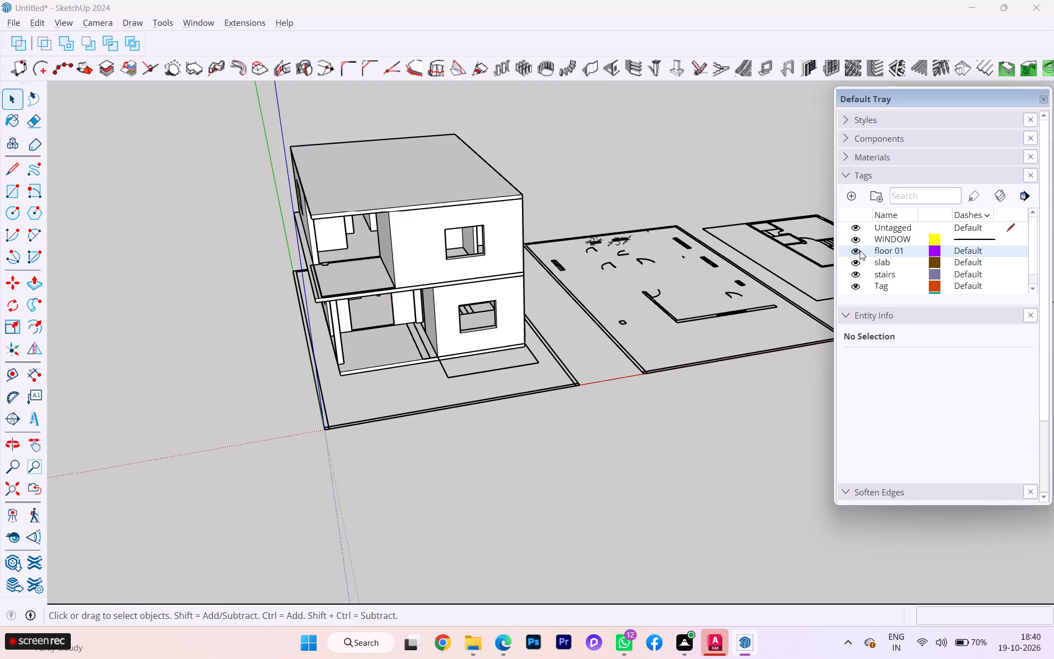
left_click(860, 250)
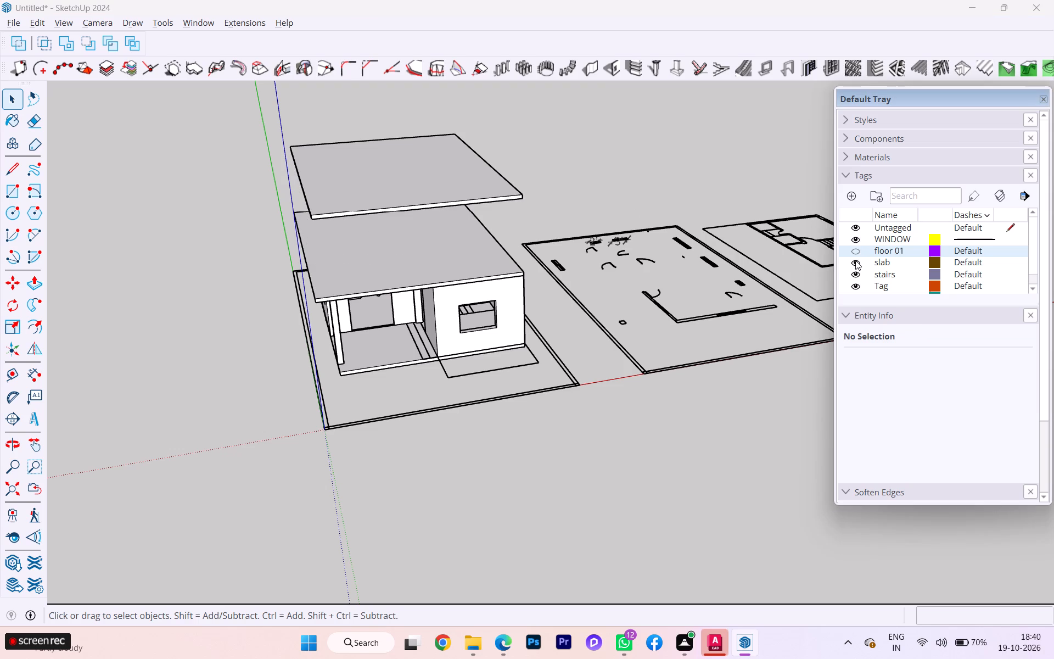
left_click(855, 260)
Delete the leftover plan linework between the house and the stair plan, including its boundary outline, doors and windows.
scroll(417, 270, "down", 1)
middle_click_drag(407, 283, 295, 463)
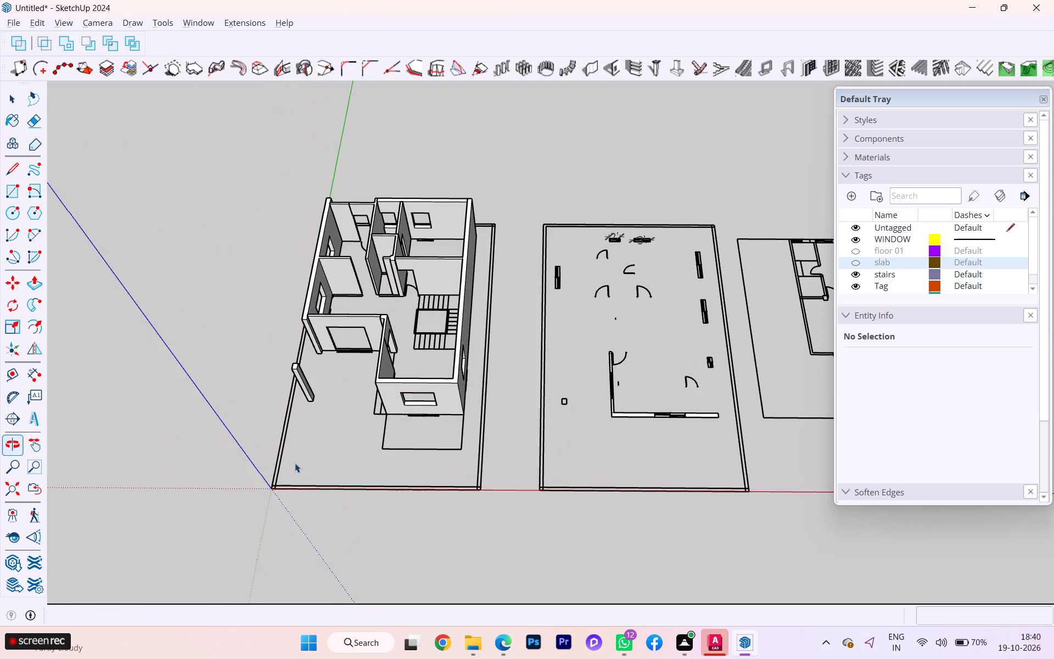
scroll(343, 394, "up", 2)
scroll(358, 392, "down", 1)
scroll(365, 392, "up", 2)
scroll(506, 370, "up", 1)
scroll(506, 370, "down", 2)
scroll(463, 364, "up", 1)
scroll(337, 329, "down", 2)
scroll(337, 329, "up", 2)
scroll(337, 329, "down", 12)
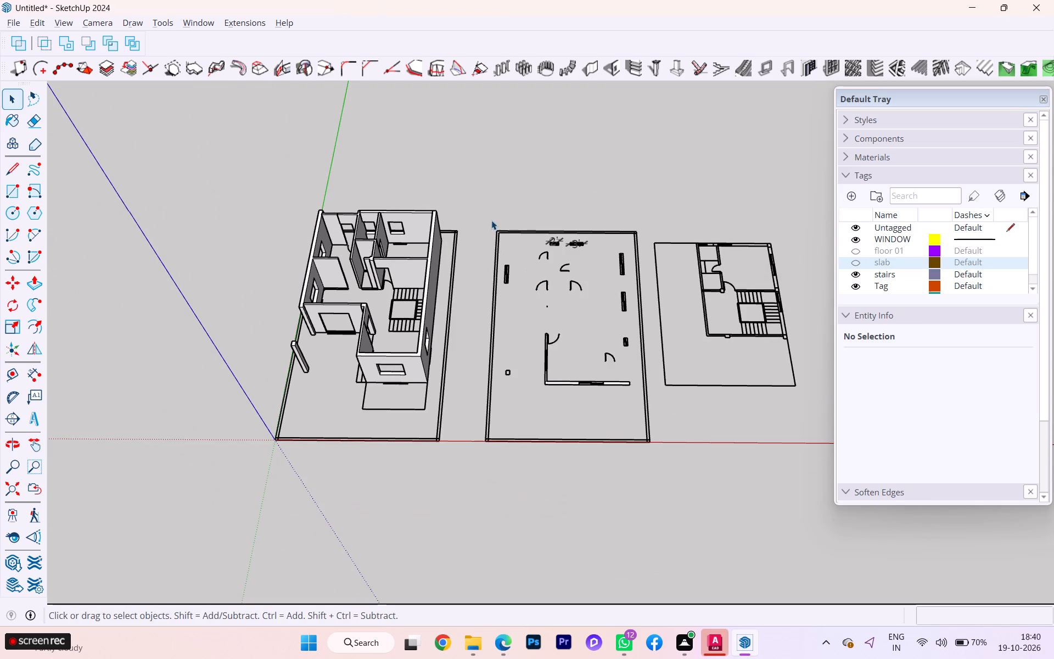
left_click_drag(481, 209, 656, 480)
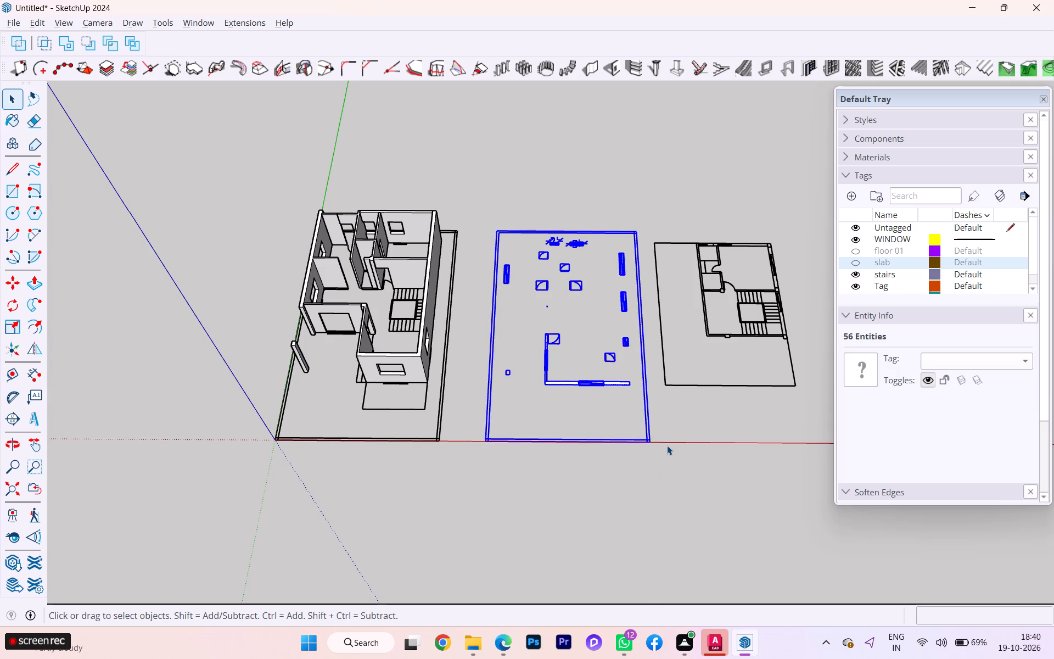
key("Delete")
Examine the ground-floor rooms, door and window openings and staircase from above.
scroll(319, 275, "down", 1)
scroll(343, 282, "up", 8)
scroll(343, 276, "down", 2)
scroll(343, 276, "up", 4)
scroll(343, 276, "down", 1)
scroll(343, 276, "up", 4)
scroll(343, 276, "down", 3)
scroll(343, 276, "up", 4)
middle_click_drag(289, 254, 345, 249)
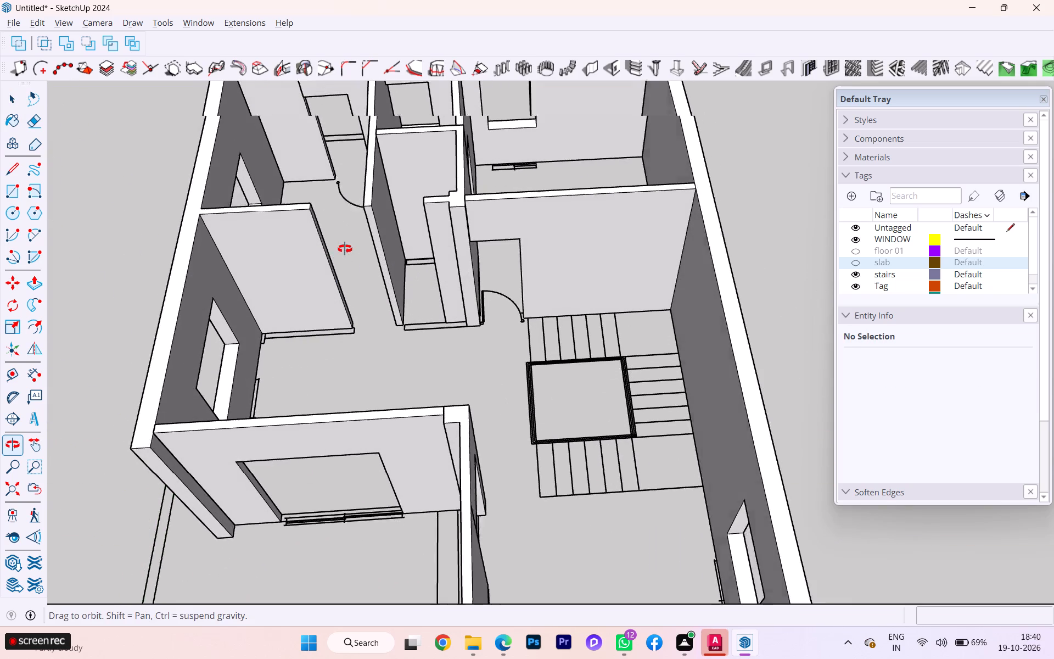
middle_click_drag(345, 249, 347, 249)
scroll(337, 246, "down", 5)
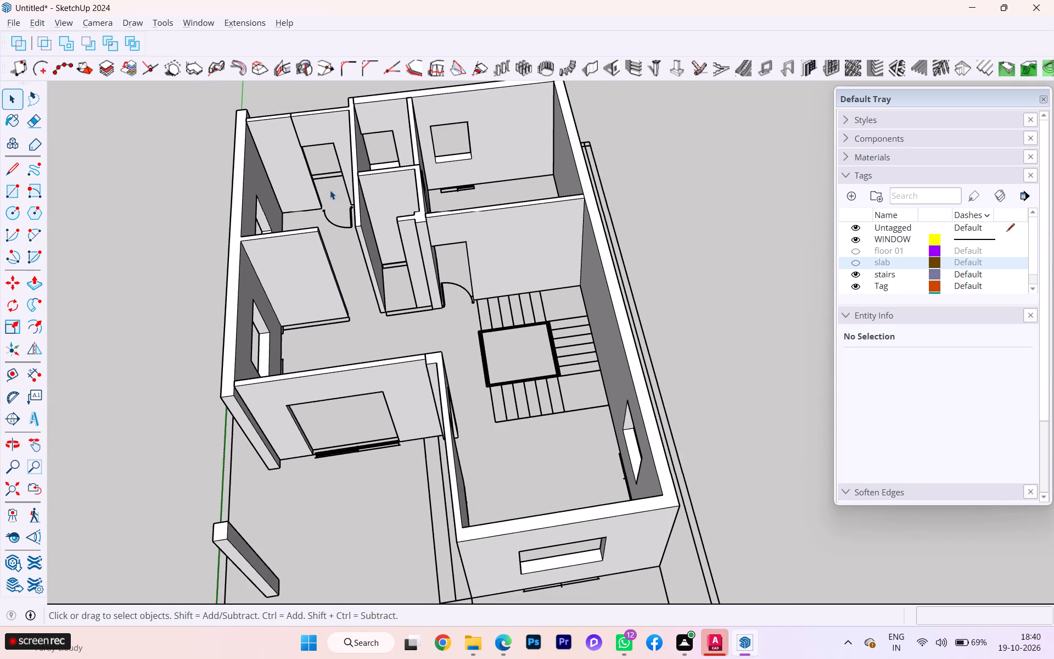
scroll(354, 224, "down", 3)
middle_click_drag(259, 274, 284, 253)
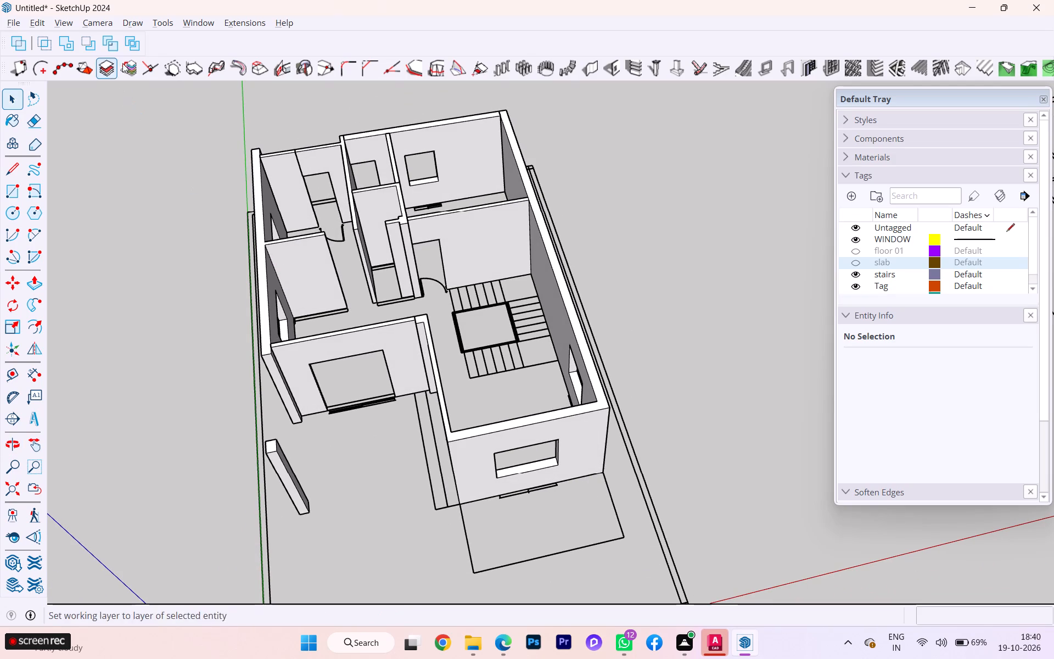
Open the 3D Warehouse model library.
left_click(619, 69)
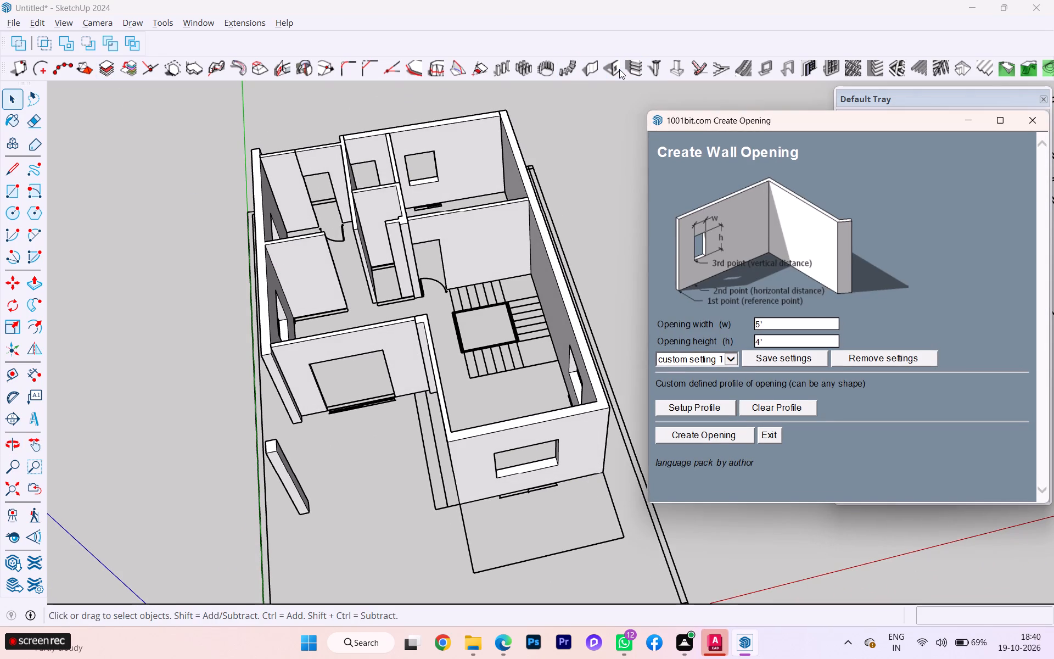
left_click(1040, 115)
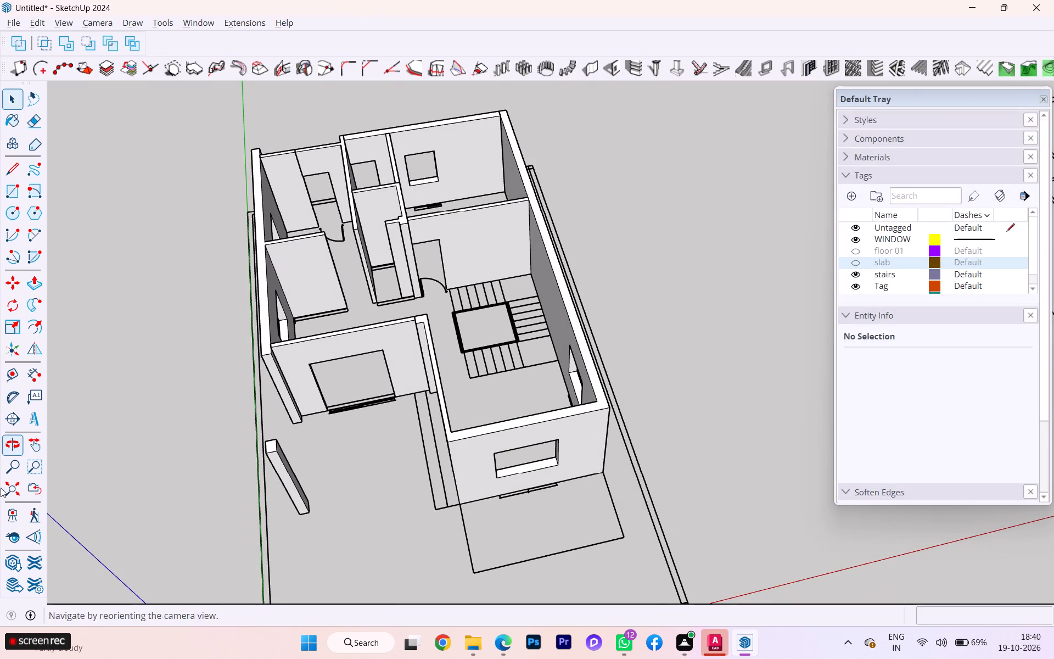
left_click(13, 571)
double_click(16, 567)
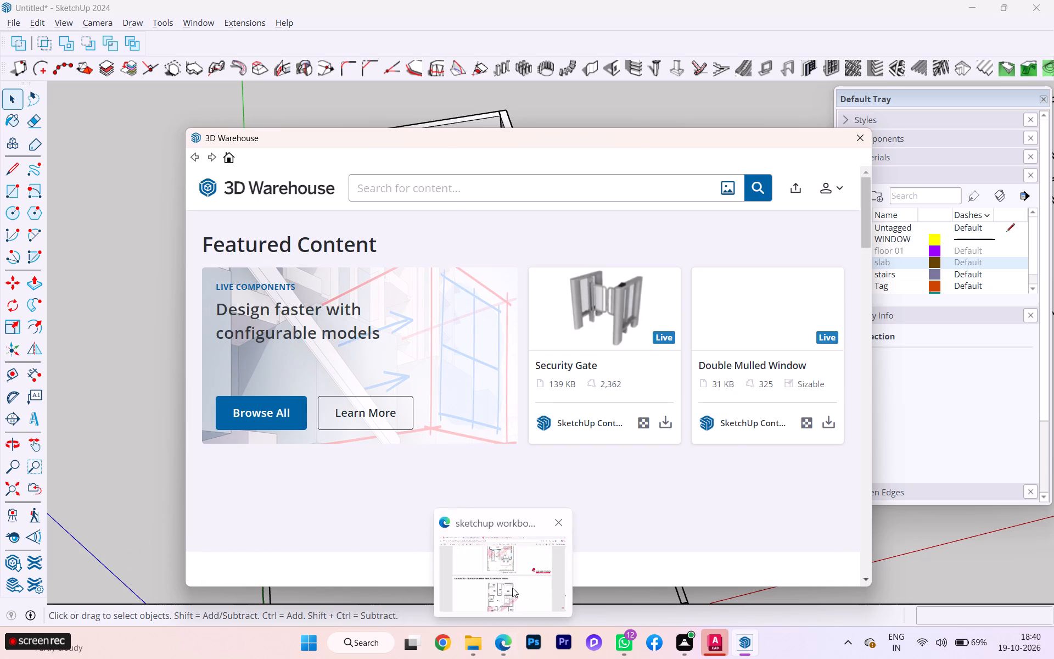
Switch to the SketchUp workbook PDF in Microsoft Edge and look up Exercise 40's first floor plan.
left_click(512, 587)
scroll(524, 401, "up", 3)
scroll(524, 401, "down", 1)
scroll(524, 401, "up", 7)
scroll(523, 399, "down", 2)
scroll(523, 399, "up", 4)
scroll(520, 395, "down", 1)
scroll(519, 394, "up", 2)
scroll(519, 394, "down", 1)
scroll(519, 394, "up", 1)
scroll(519, 394, "down", 2)
scroll(519, 394, "up", 1)
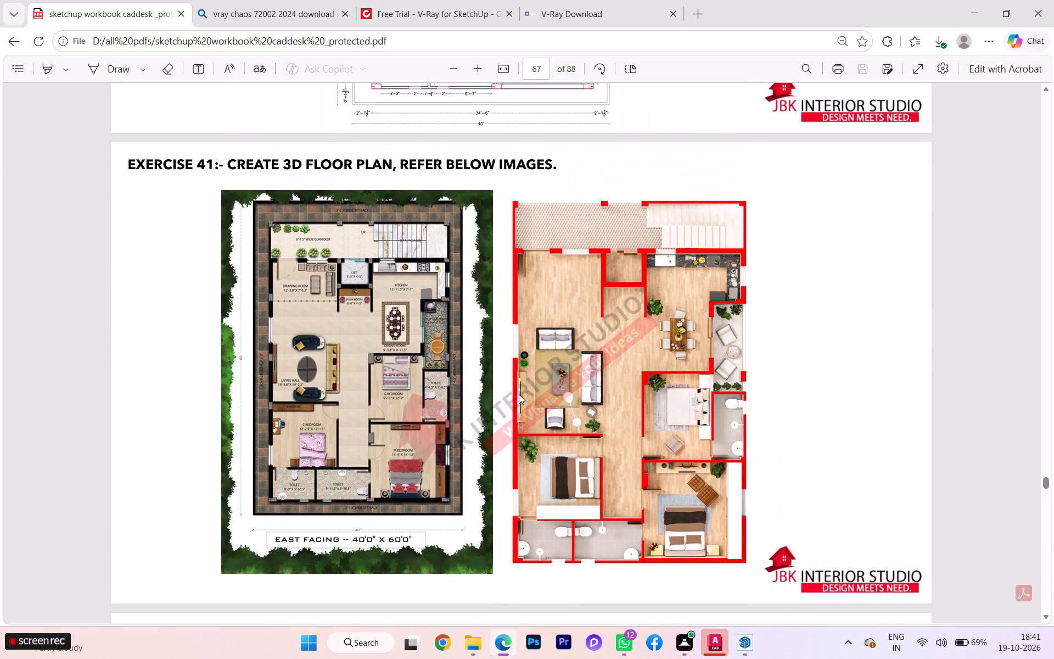
scroll(519, 394, "up", 9)
scroll(517, 403, "down", 1)
scroll(517, 403, "up", 4)
scroll(514, 405, "down", 1)
scroll(514, 405, "up", 12)
scroll(525, 410, "down", 3)
scroll(525, 410, "up", 2)
scroll(525, 410, "down", 3)
scroll(525, 410, "up", 3)
scroll(525, 410, "down", 2)
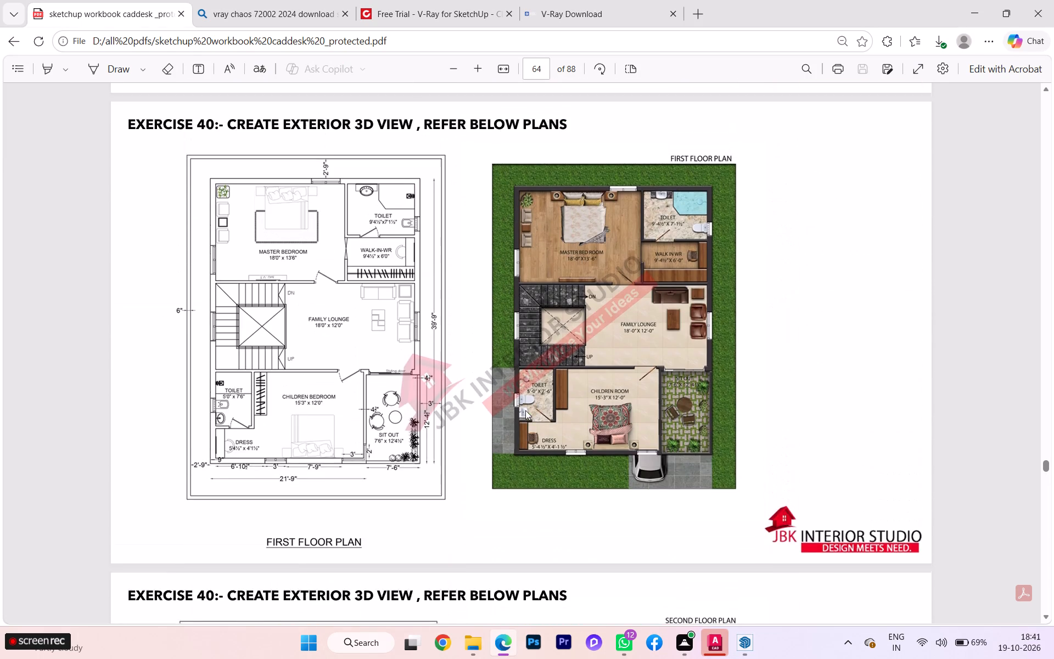
Examine the exterior 3D view reference image at the start of Exercise 40 in the workbook.
scroll(524, 409, "up", 2)
scroll(522, 404, "down", 2)
scroll(519, 402, "up", 13)
scroll(506, 411, "down", 1)
scroll(506, 410, "up", 2)
scroll(504, 406, "down", 6)
scroll(504, 404, "up", 3)
scroll(501, 410, "down", 3)
scroll(501, 410, "up", 4)
scroll(501, 410, "down", 1)
scroll(501, 410, "up", 5)
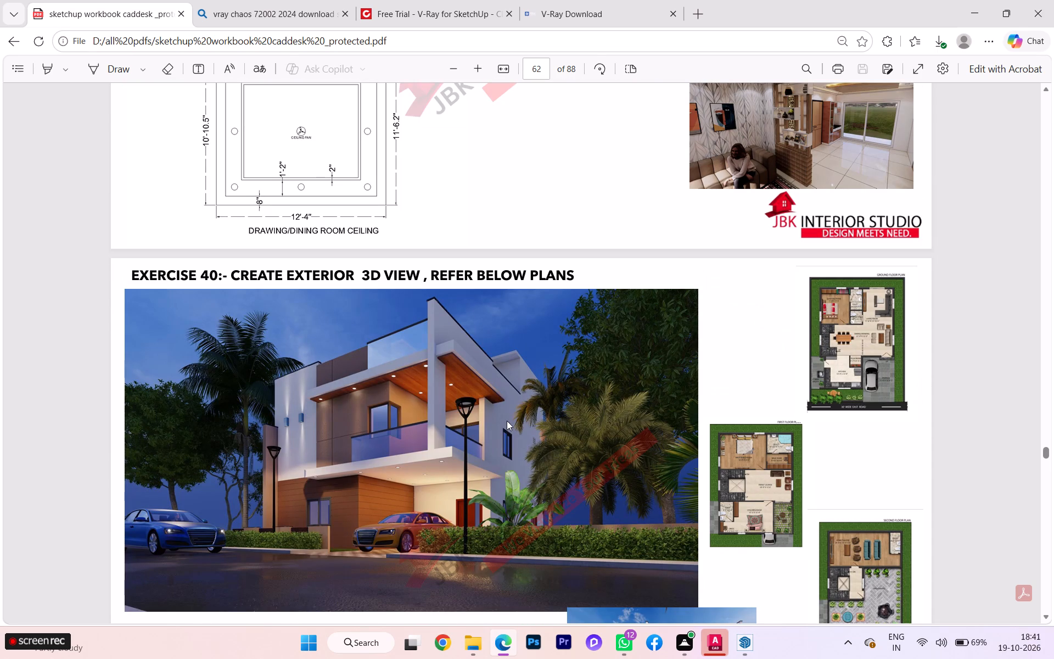
scroll(338, 219, "down", 3)
Look through the workbook pages from Exercise 40 onward to Exercise 42's floor plans and front elevation.
scroll(338, 219, "up", 2)
scroll(338, 219, "down", 11)
scroll(328, 260, "up", 2)
scroll(327, 269, "down", 1)
scroll(323, 284, "up", 1)
scroll(323, 286, "down", 7)
scroll(333, 287, "up", 1)
scroll(333, 287, "down", 5)
scroll(338, 282, "up", 1)
scroll(339, 282, "down", 7)
scroll(339, 282, "up", 1)
scroll(339, 282, "down", 8)
scroll(339, 282, "up", 1)
scroll(341, 280, "down", 5)
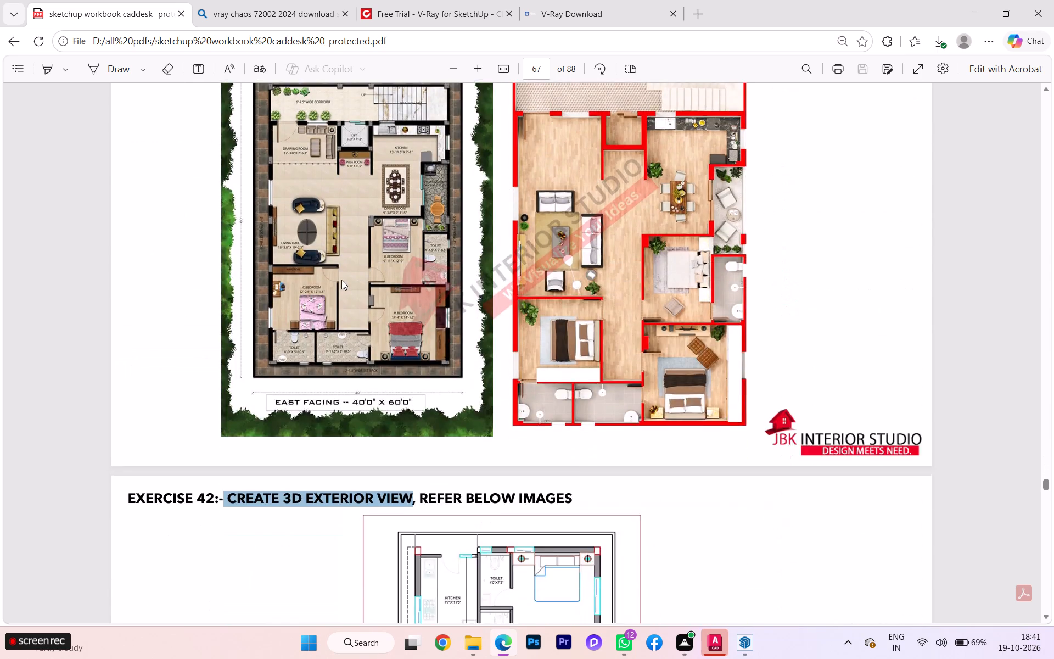
scroll(341, 280, "down", 2)
scroll(341, 280, "up", 2)
scroll(341, 280, "down", 1)
scroll(341, 280, "up", 1)
scroll(341, 280, "down", 13)
scroll(349, 285, "up", 2)
scroll(349, 285, "down", 2)
scroll(349, 285, "up", 2)
scroll(349, 285, "down", 12)
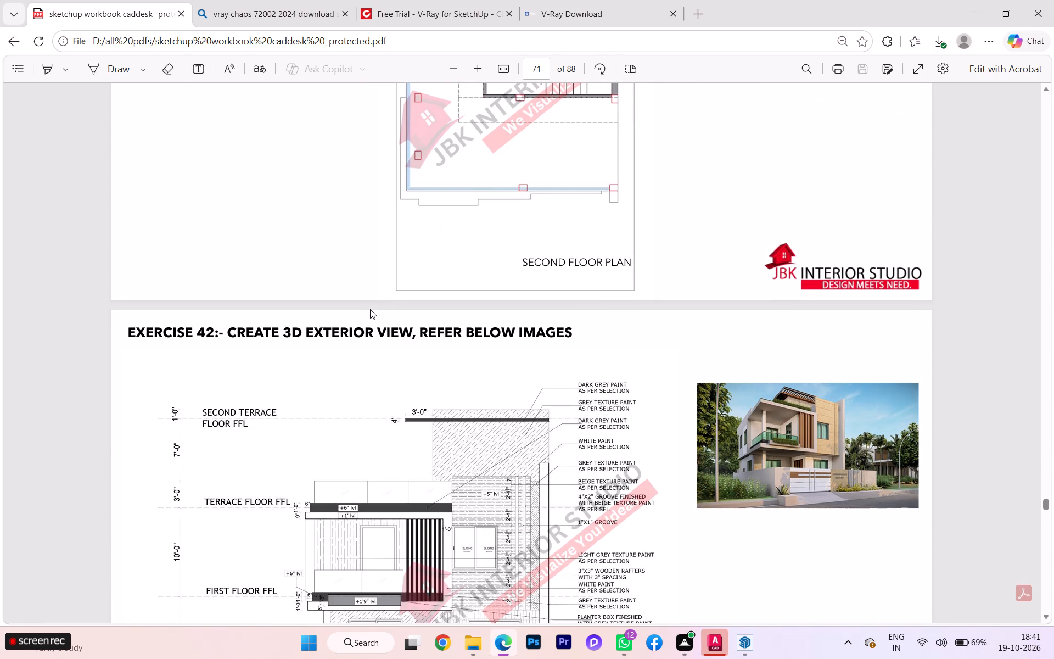
Examine Exercise 42's north elevation with its levels and finish notes, and the rendered exterior view.
scroll(506, 451, "down", 4)
scroll(506, 451, "up", 1)
scroll(506, 451, "down", 1)
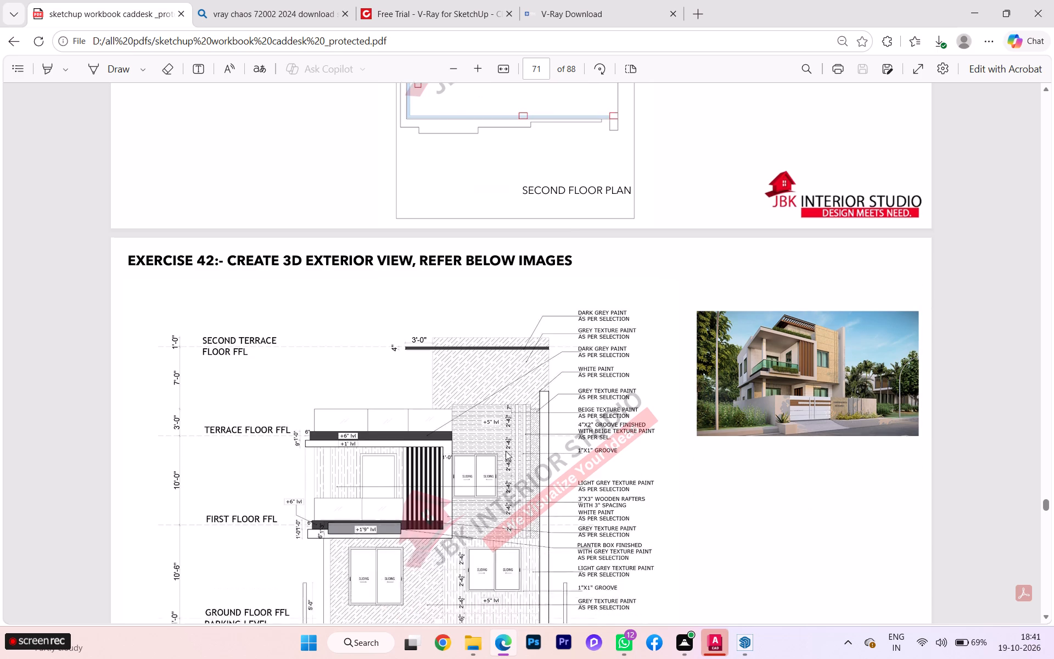
scroll(510, 432, "up", 3)
scroll(520, 434, "down", 2)
scroll(524, 438, "up", 3)
scroll(524, 438, "down", 12)
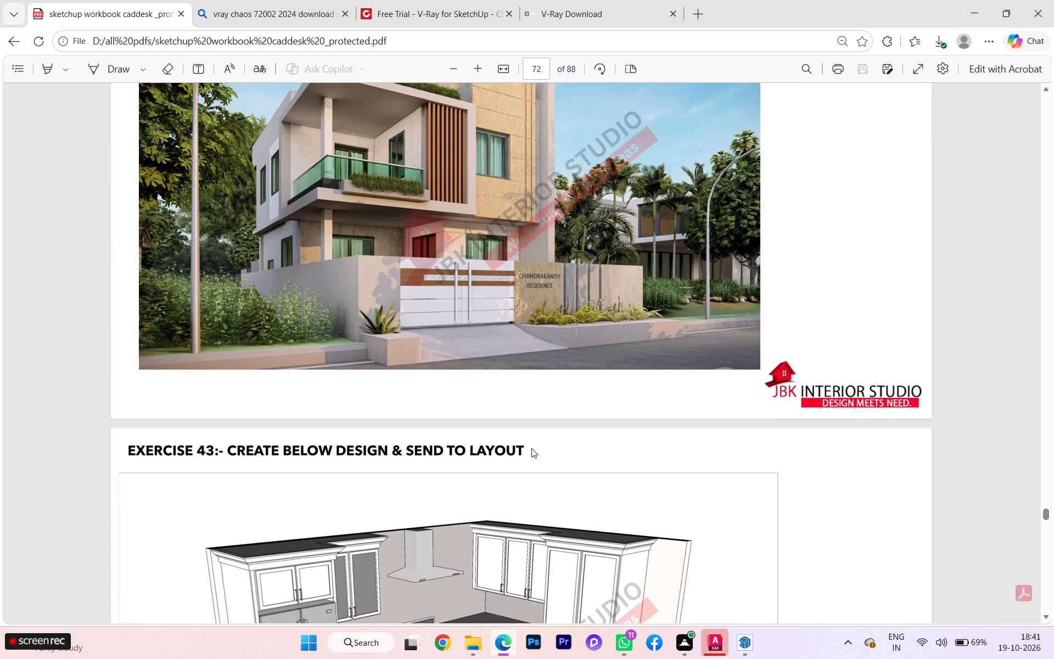
scroll(531, 448, "down", 1)
scroll(531, 445, "up", 3)
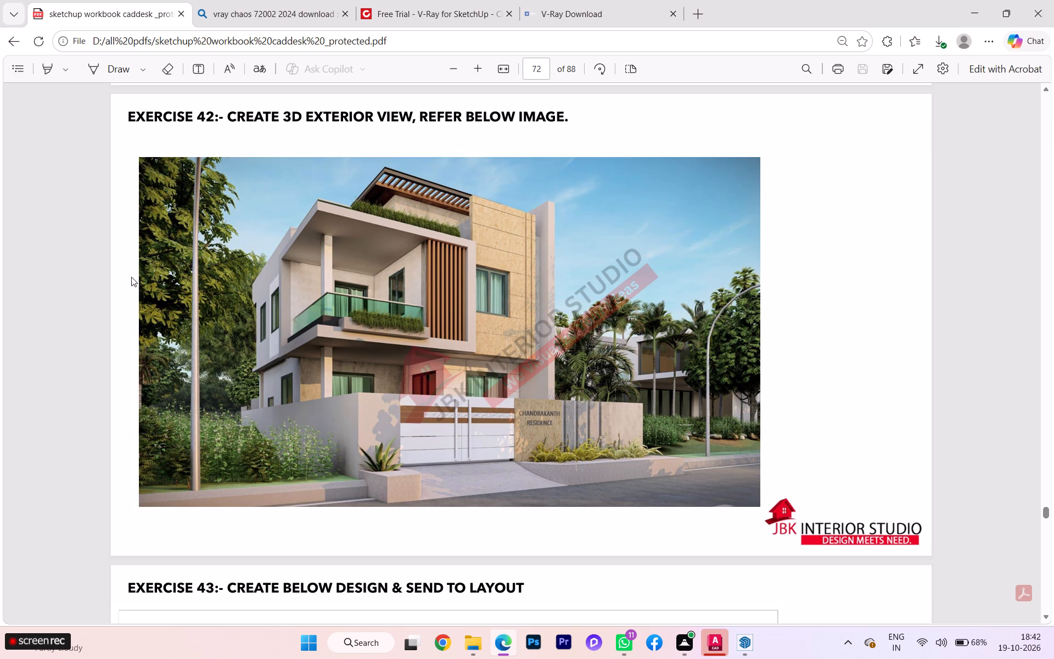
Check Exercise 43's kitchen design page and review Exercise 42's exterior image, including its windows, balcony and gate.
scroll(191, 304, "down", 1)
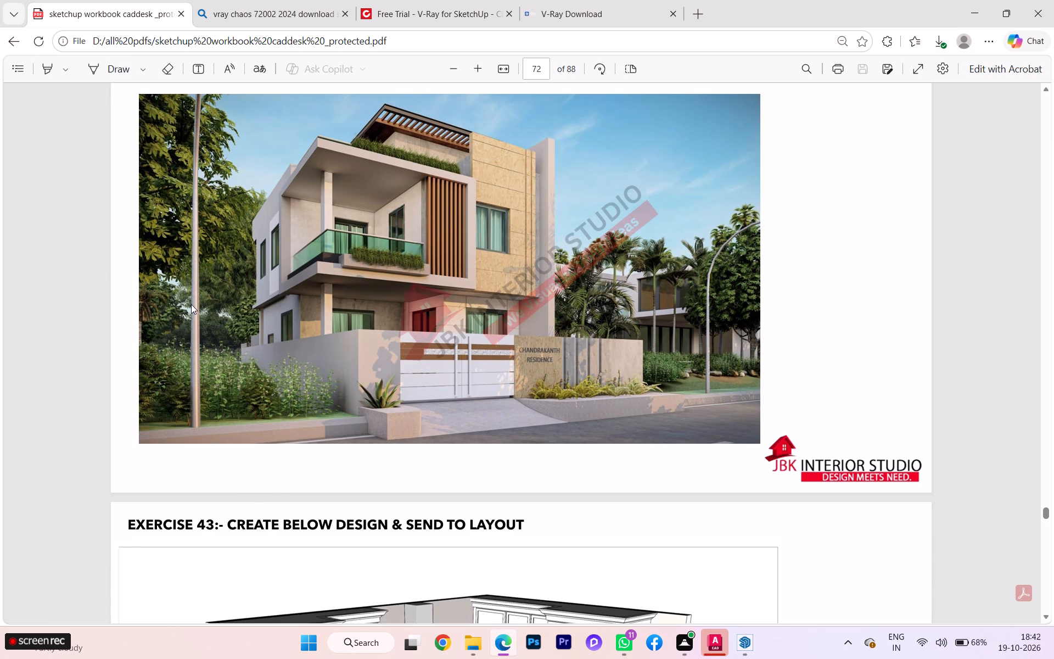
scroll(192, 305, "down", 6)
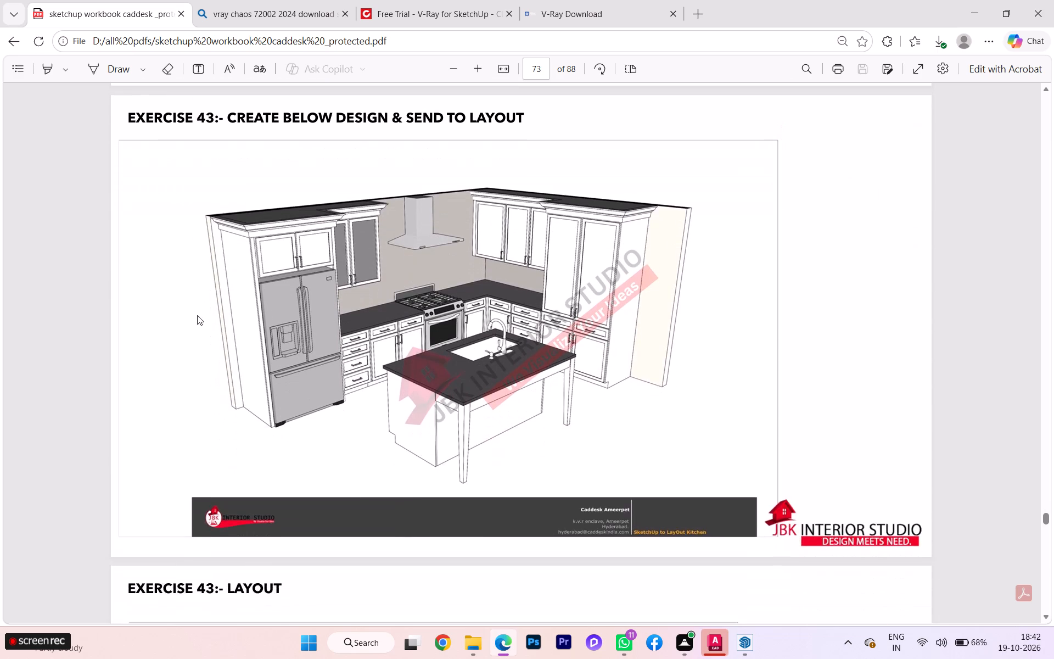
scroll(197, 315, "down", 3)
scroll(197, 315, "up", 2)
scroll(197, 315, "down", 6)
scroll(204, 320, "up", 7)
scroll(224, 317, "down", 5)
scroll(224, 316, "up", 1)
scroll(224, 316, "down", 1)
scroll(224, 316, "up", 7)
scroll(225, 315, "down", 1)
scroll(225, 315, "up", 10)
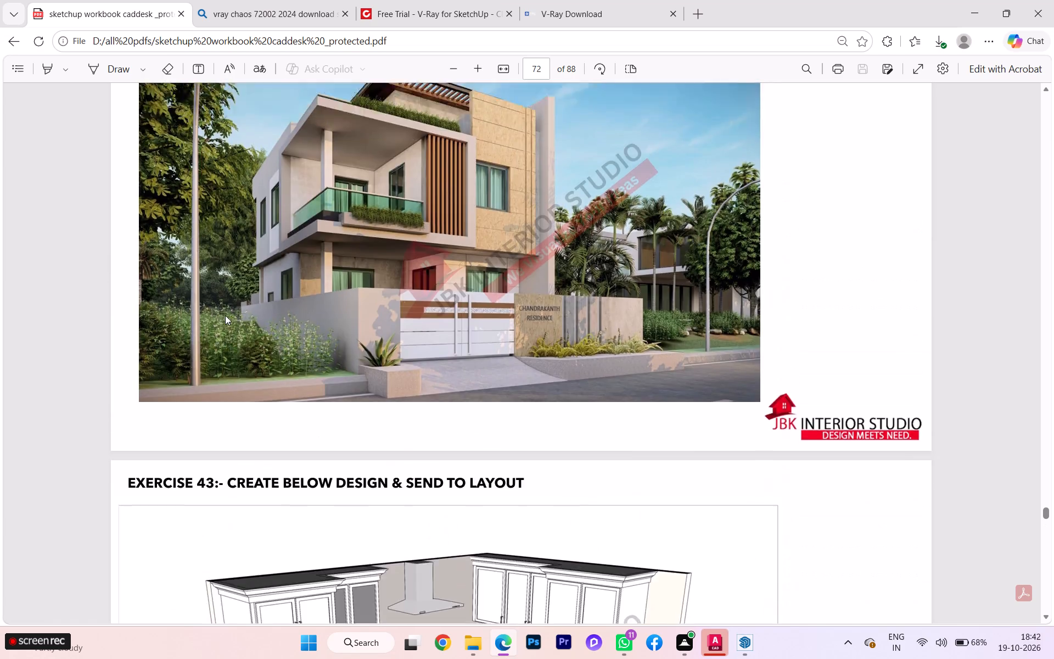
scroll(225, 315, "up", 1)
scroll(225, 315, "down", 4)
scroll(233, 308, "up", 3)
scroll(232, 307, "down", 1)
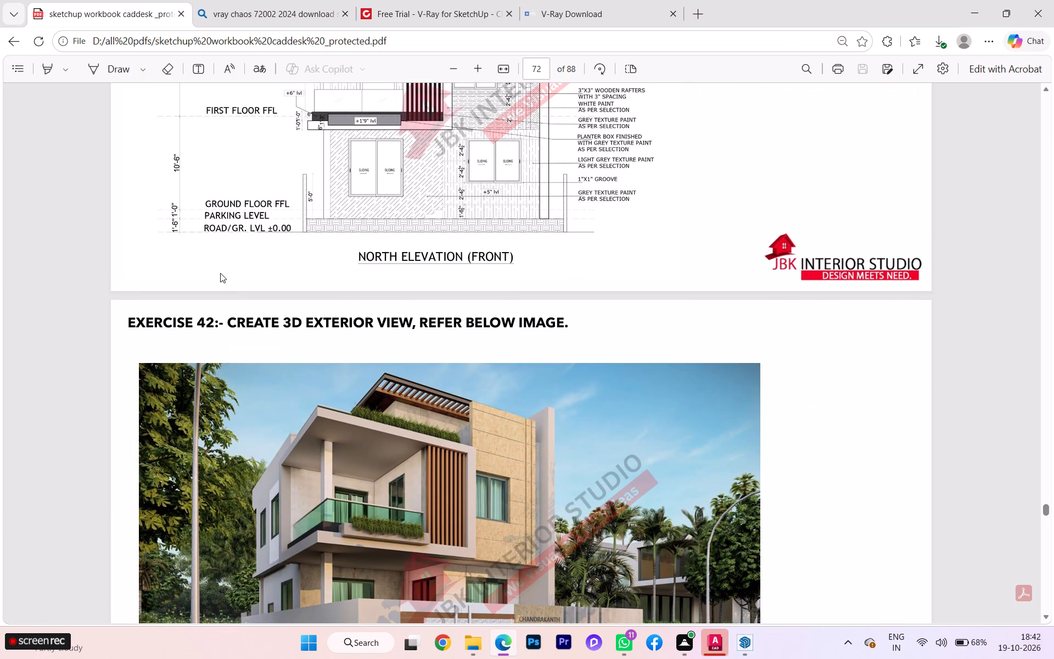
scroll(220, 273, "down", 1)
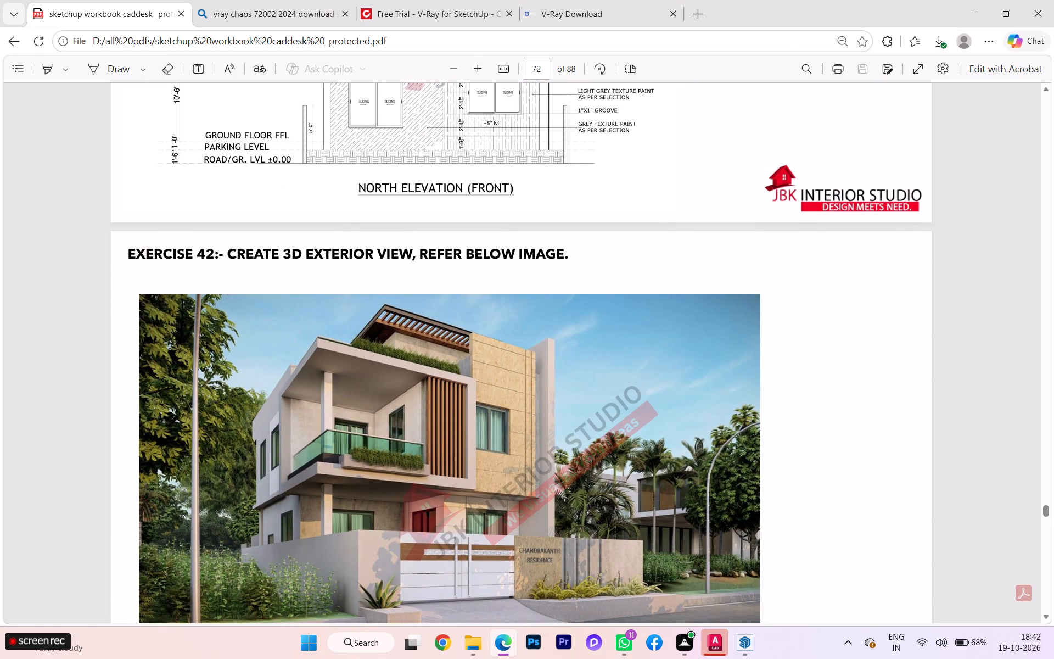
scroll(355, 301, "down", 4)
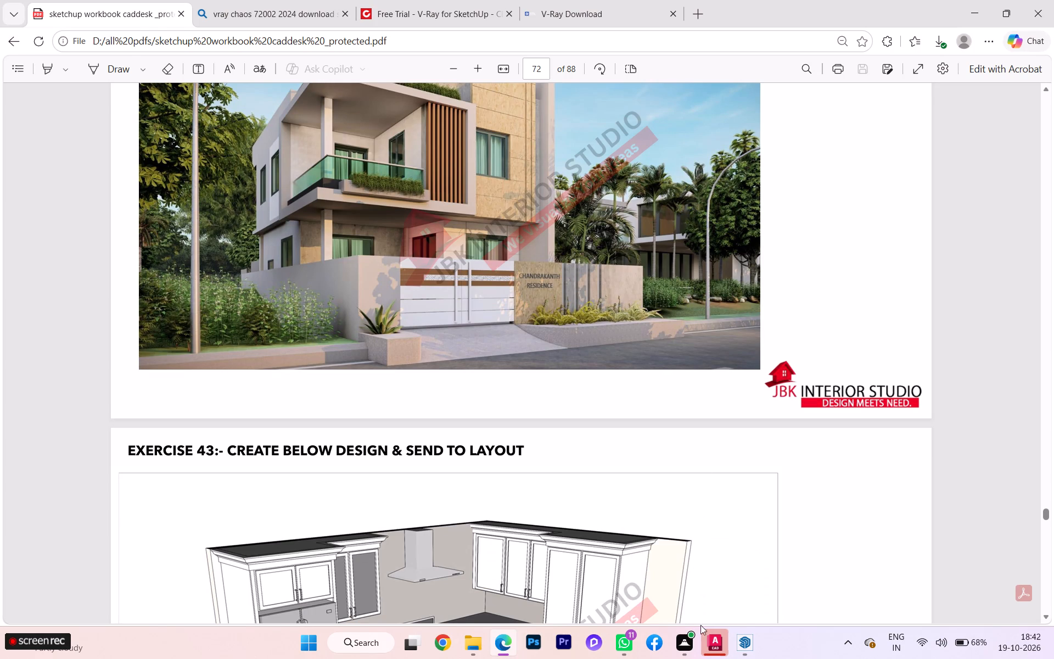
Switch to SketchUp to browse the 3D Warehouse home page, and recheck Exercise 42's exterior image in Microsoft Edge.
left_click(755, 589)
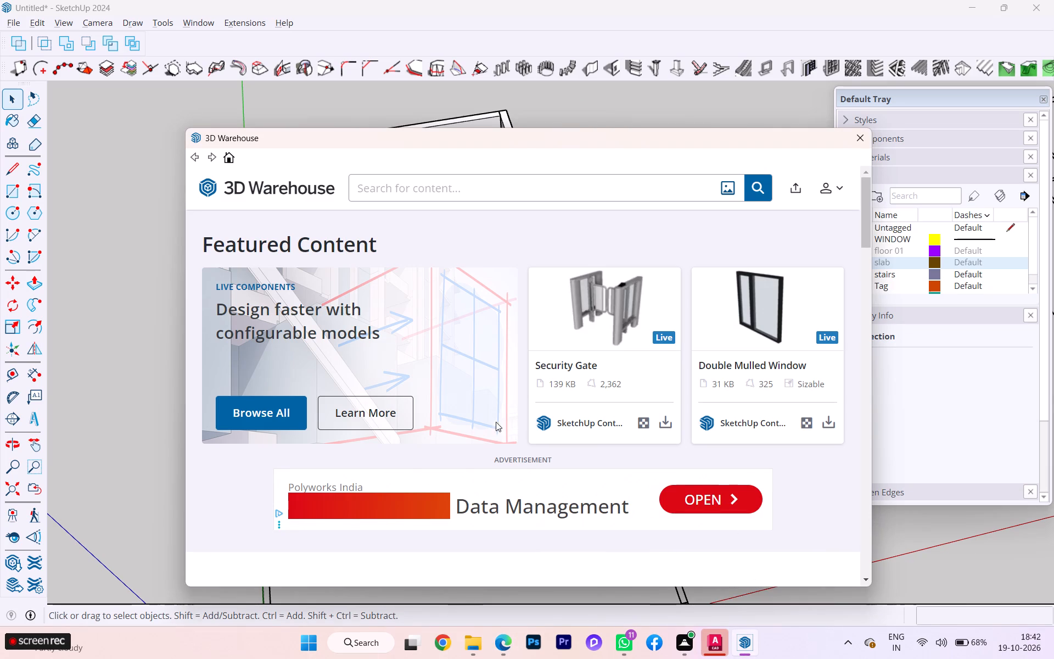
scroll(624, 372, "down", 3)
scroll(605, 372, "up", 1)
scroll(605, 372, "down", 2)
scroll(605, 372, "up", 2)
scroll(605, 372, "down", 2)
scroll(615, 303, "up", 2)
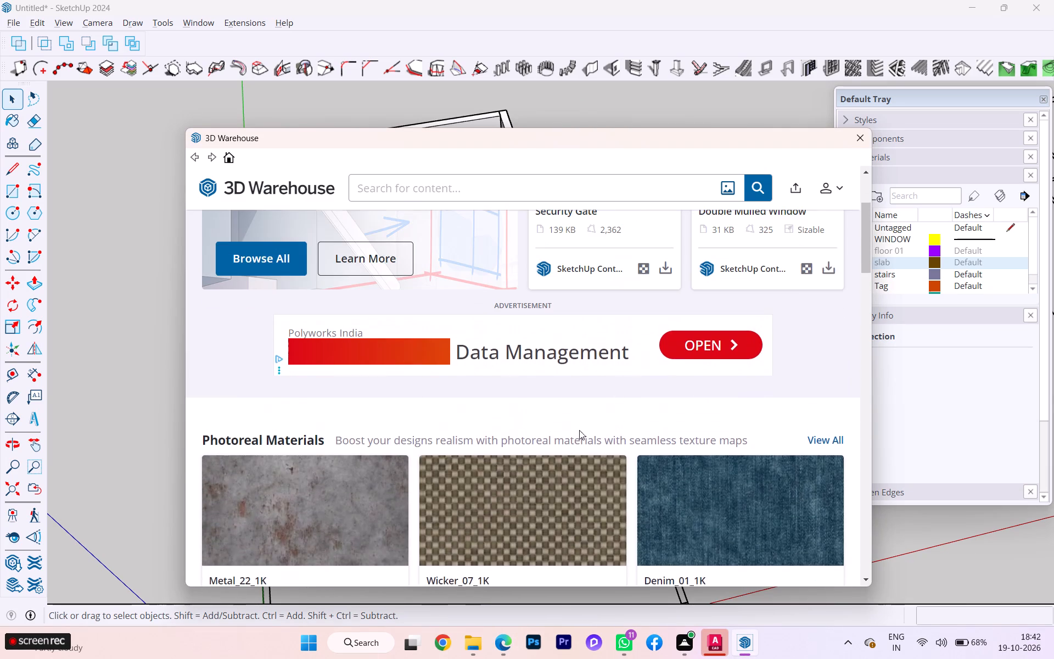
left_click(523, 577)
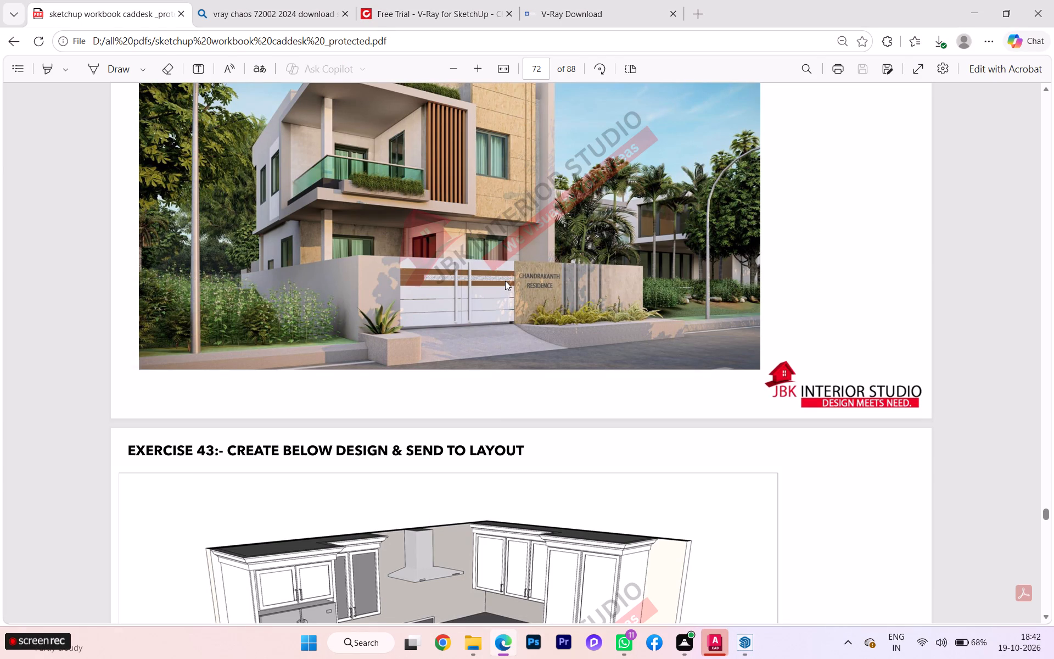
scroll(505, 281, "down", 1)
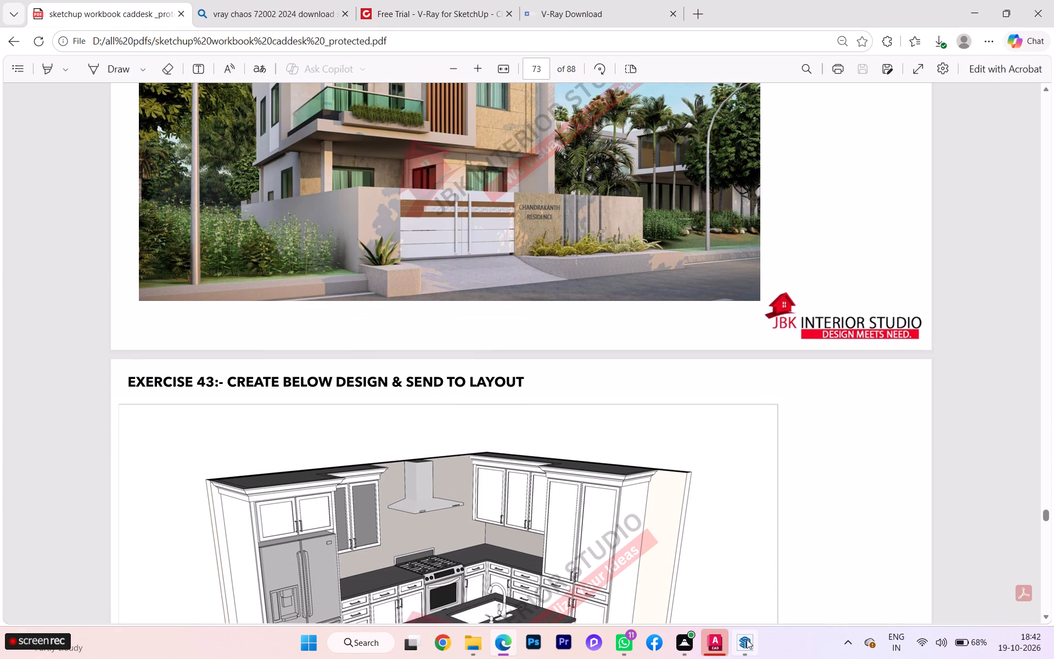
Switch back to SketchUp and search the 3D Warehouse models for "wind".
left_click(748, 564)
scroll(560, 358, "down", 2)
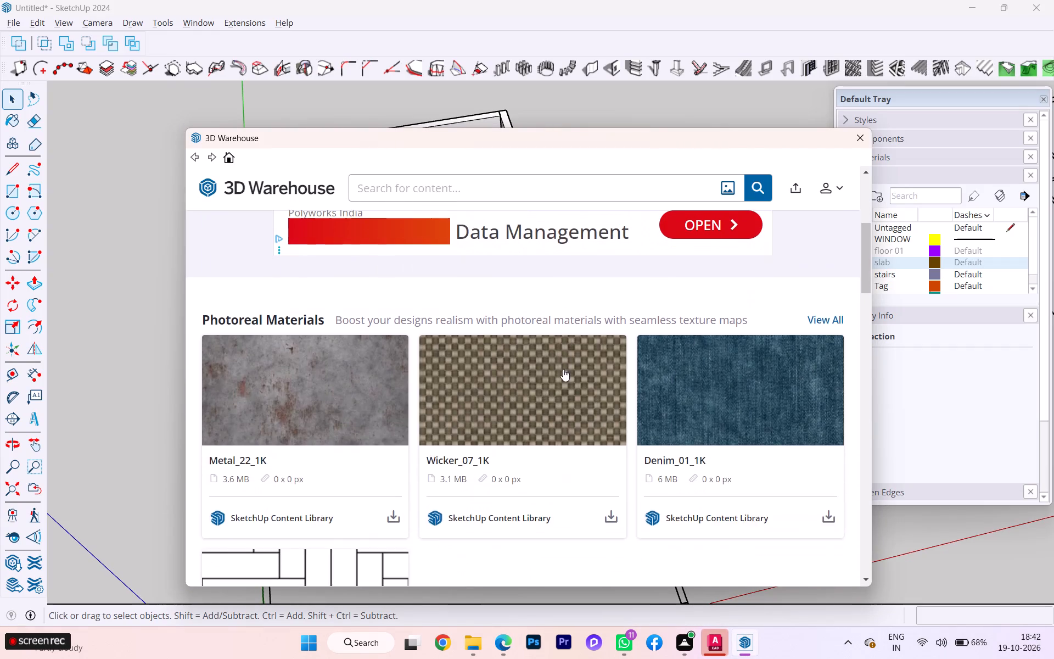
scroll(563, 369, "up", 3)
left_click(428, 188)
scroll(705, 276, "up", 3)
scroll(593, 264, "down", 1)
scroll(593, 264, "up", 2)
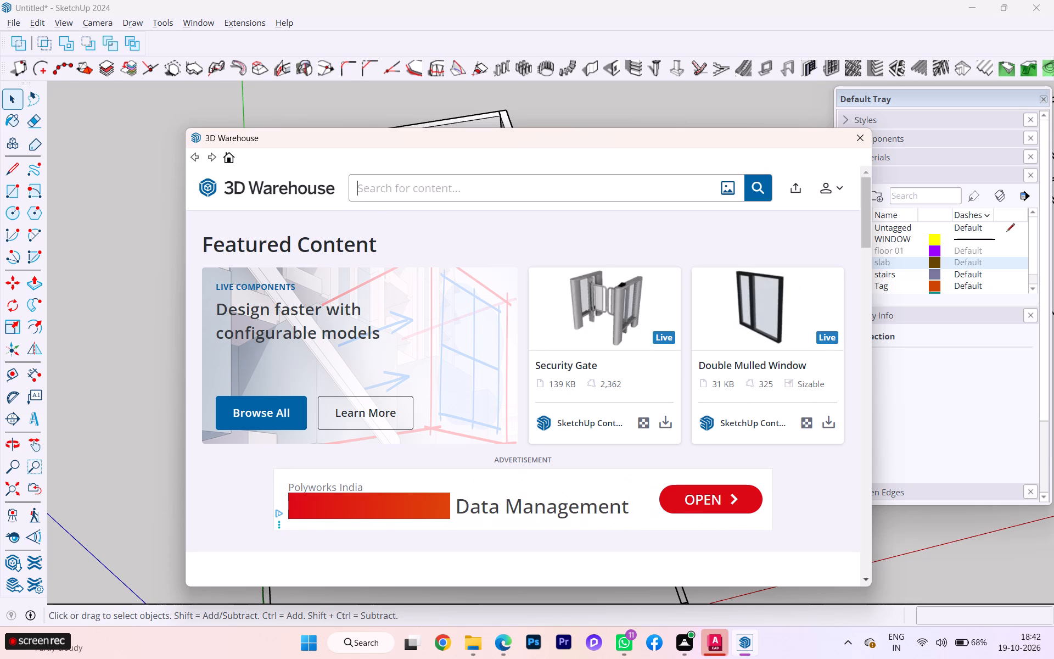
type("win")
key("d")
key("Return")
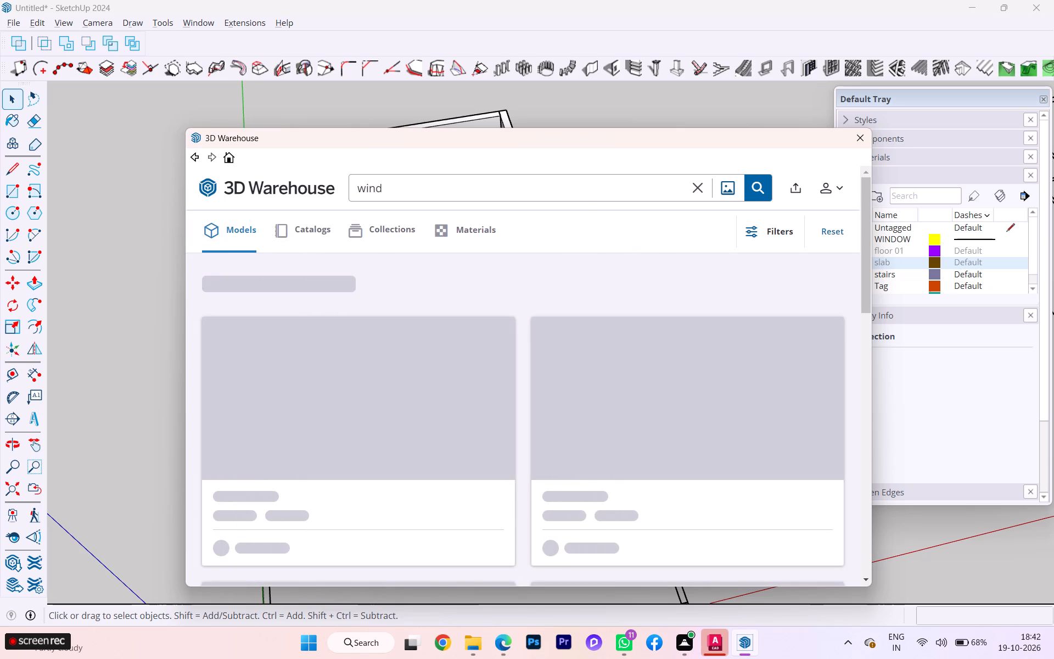
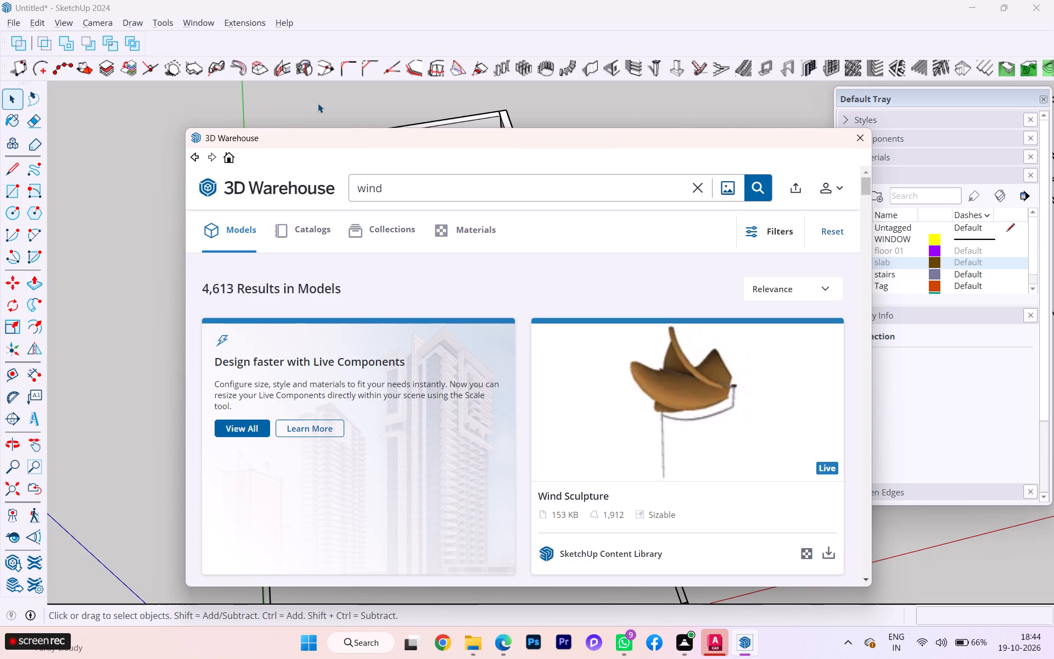
Browse the "wind" results and refine the 3D Warehouse model search to "windows".
scroll(551, 282, "down", 2)
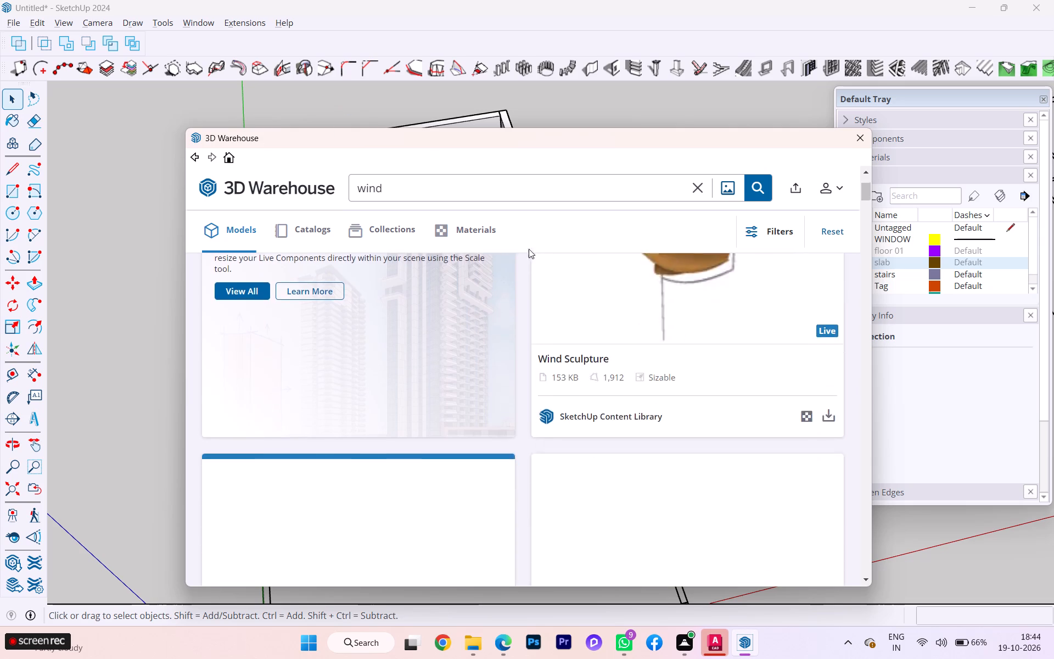
scroll(518, 241, "down", 2)
scroll(511, 237, "up", 4)
scroll(510, 237, "down", 3)
scroll(503, 231, "up", 4)
scroll(503, 231, "down", 4)
left_click(434, 183)
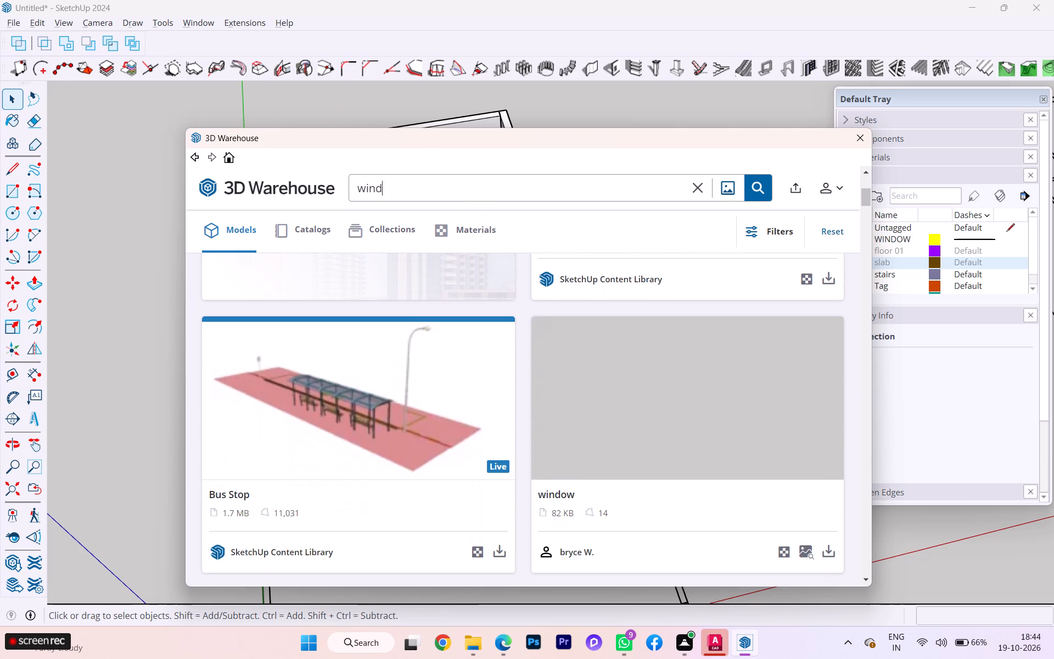
type("ows")
key("Return")
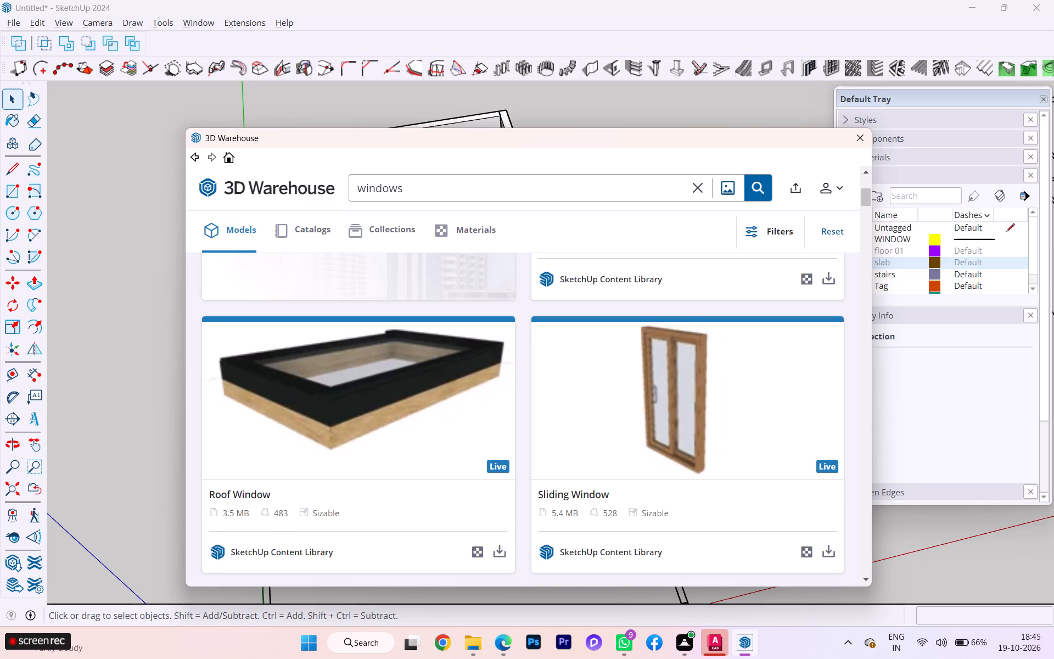
Examine the window model results for a framed window that suits the house's front opening.
scroll(507, 460, "down", 1)
scroll(507, 460, "up", 2)
scroll(507, 460, "down", 4)
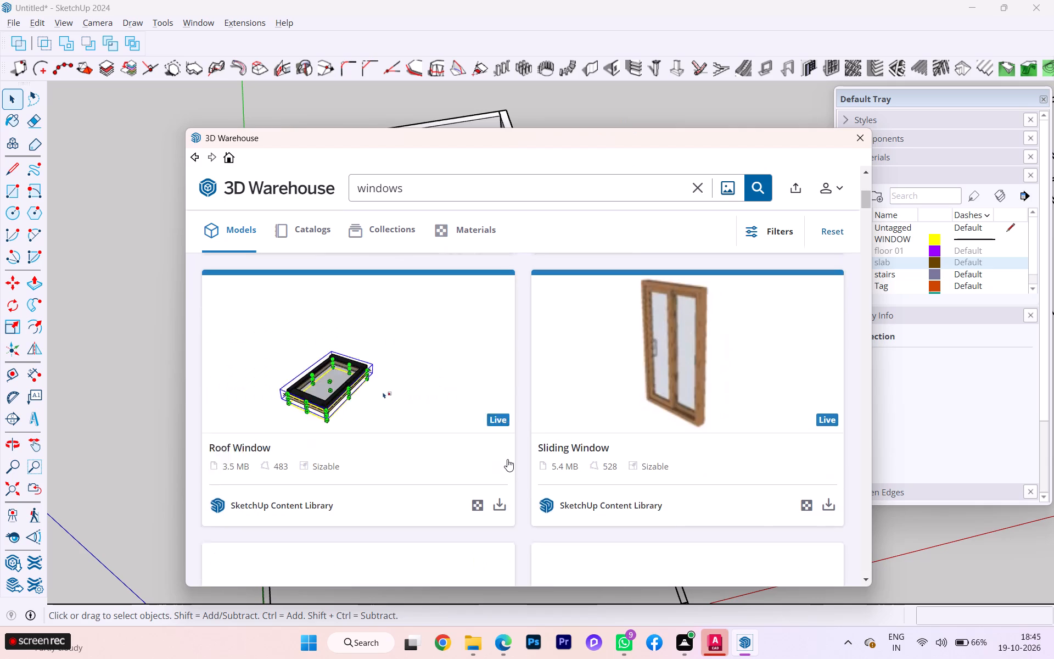
scroll(507, 459, "down", 2)
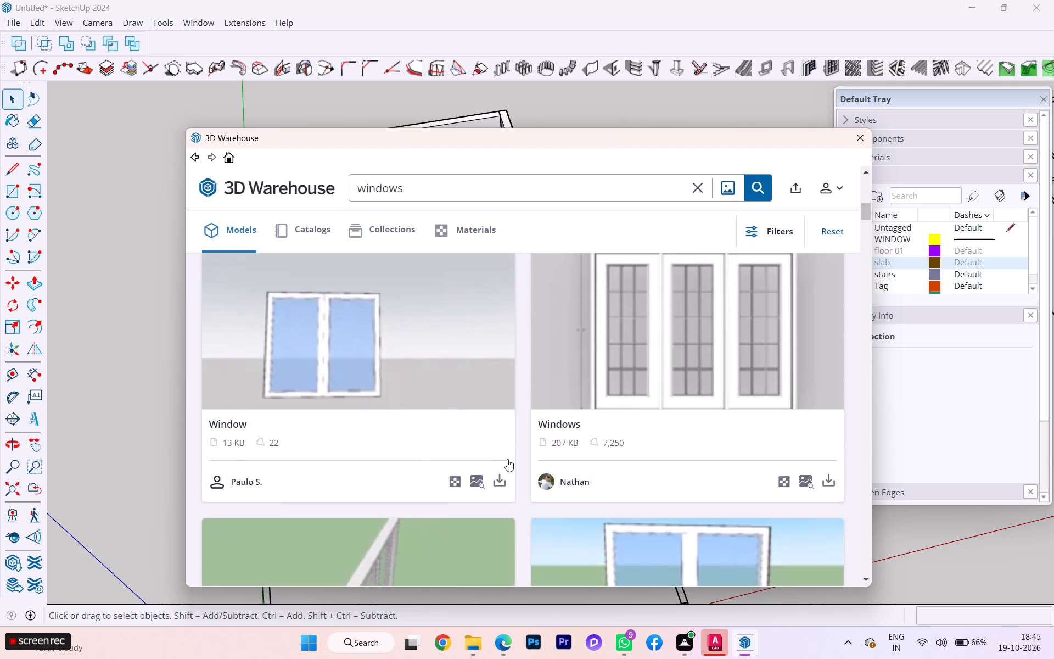
scroll(507, 459, "down", 7)
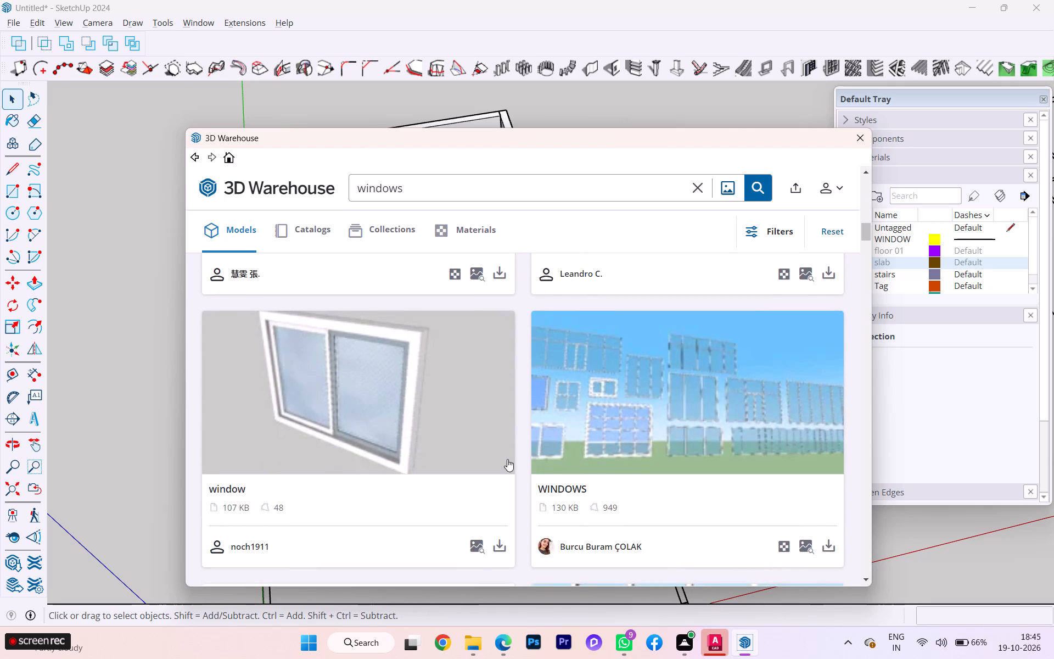
scroll(507, 459, "up", 2)
scroll(507, 459, "down", 3)
scroll(507, 459, "up", 4)
scroll(507, 459, "down", 1)
scroll(507, 459, "up", 1)
scroll(507, 459, "down", 3)
scroll(507, 459, "up", 1)
scroll(507, 459, "down", 1)
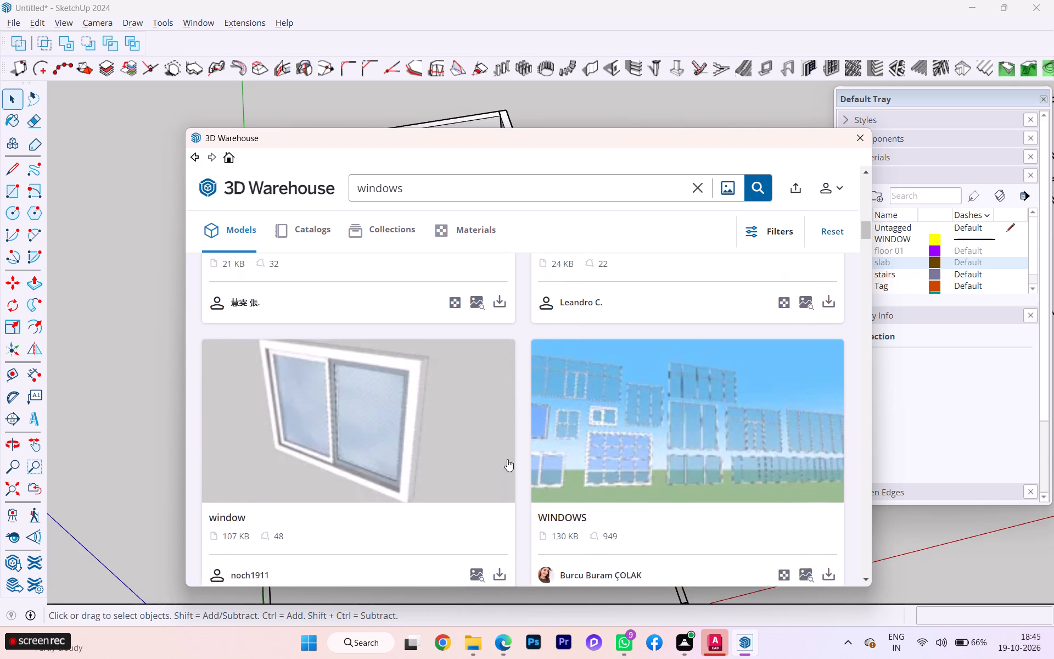
scroll(507, 459, "down", 3)
scroll(507, 459, "up", 1)
scroll(507, 459, "down", 4)
scroll(507, 459, "up", 2)
scroll(507, 459, "down", 4)
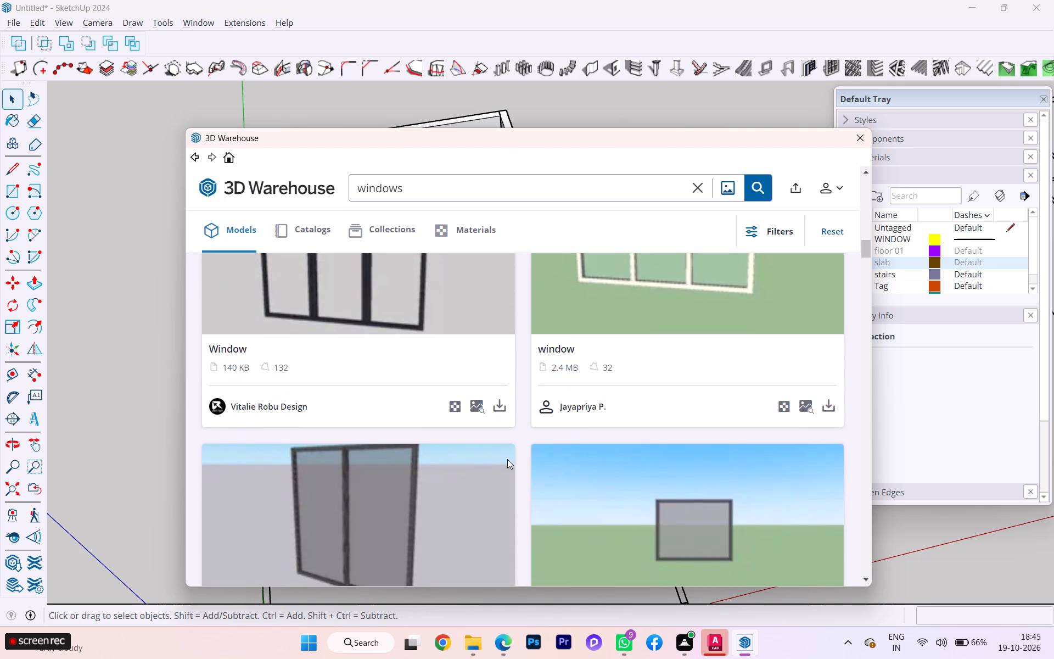
scroll(507, 459, "down", 1)
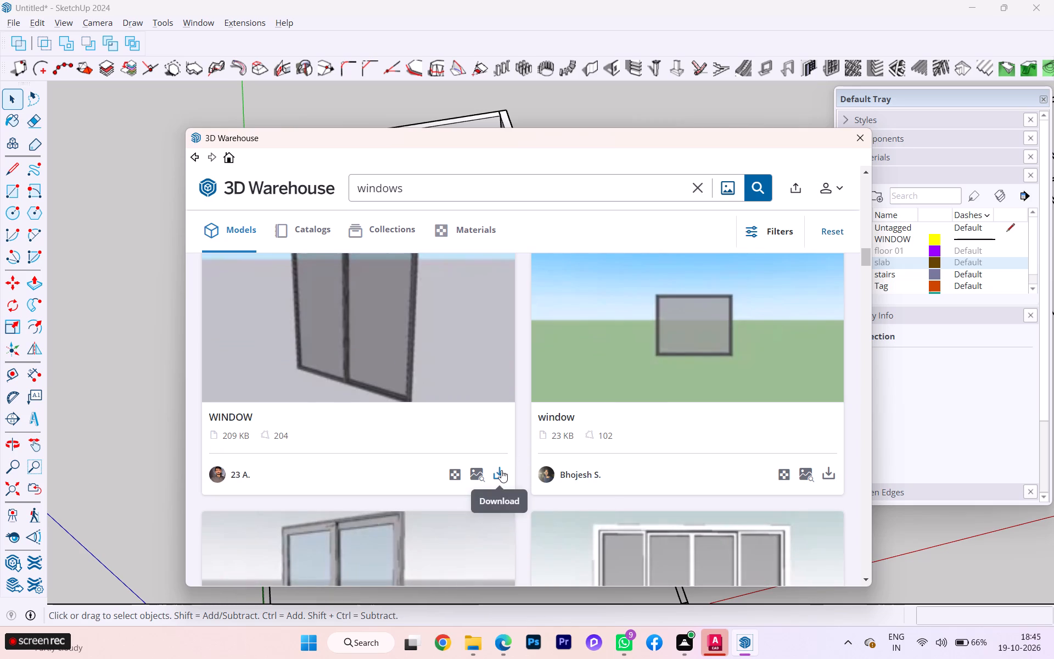
Load the dark-framed two-panel WINDOW model (209 KB) and place it just in front of the front wall's wide opening.
left_click(501, 470)
left_click(481, 374)
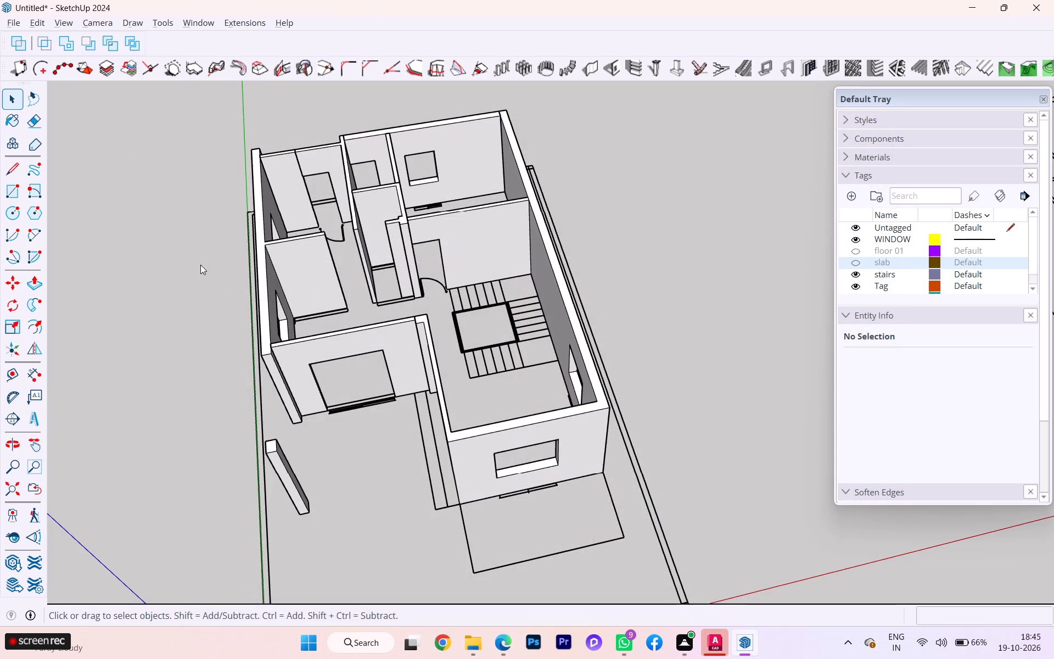
scroll(328, 420, "up", 5)
scroll(309, 418, "down", 1)
scroll(309, 418, "up", 6)
scroll(307, 421, "down", 5)
scroll(307, 421, "up", 2)
scroll(307, 421, "down", 1)
scroll(307, 421, "up", 1)
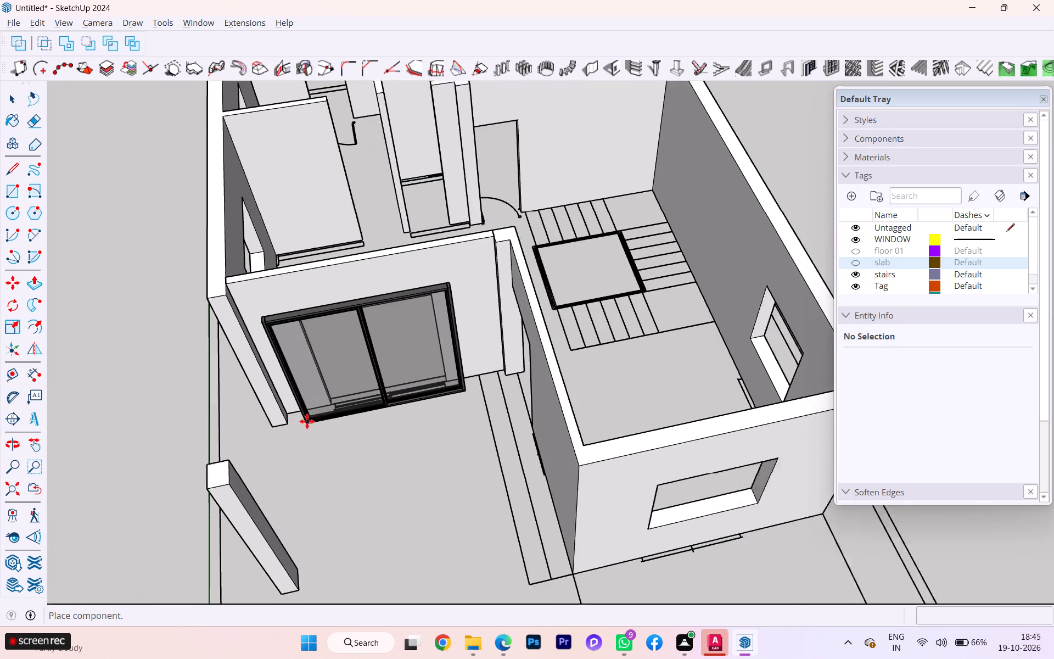
scroll(307, 421, "up", 5)
scroll(309, 418, "down", 1)
scroll(309, 418, "up", 3)
scroll(310, 418, "down", 1)
scroll(310, 418, "up", 2)
left_click(313, 463)
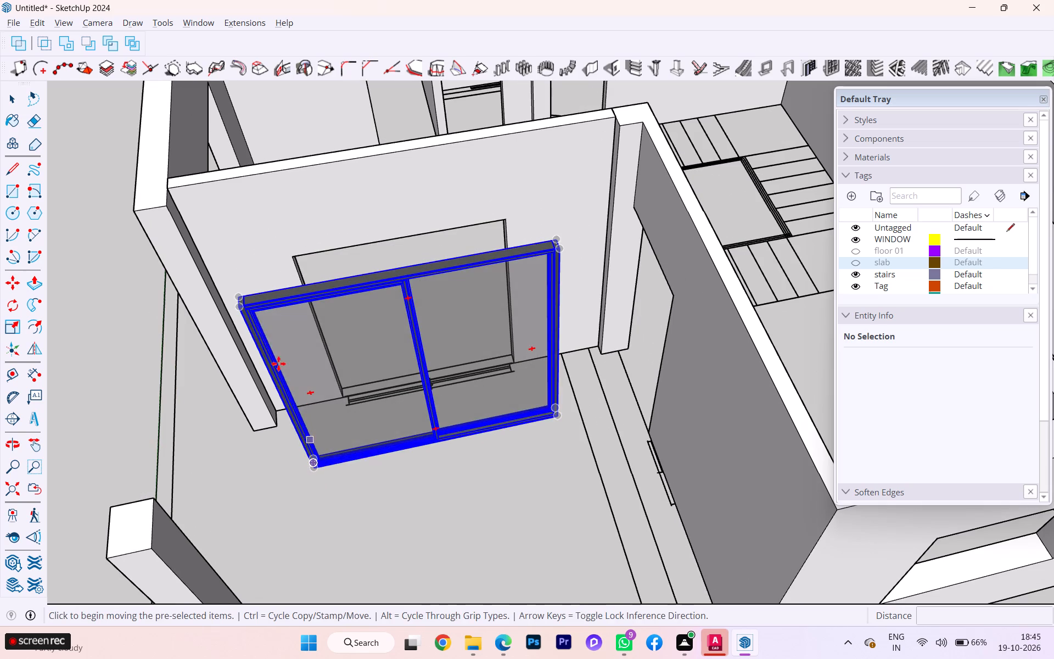
scroll(216, 320, "down", 1)
scroll(216, 320, "up", 2)
scroll(216, 320, "down", 6)
scroll(216, 320, "up", 1)
scroll(216, 320, "down", 1)
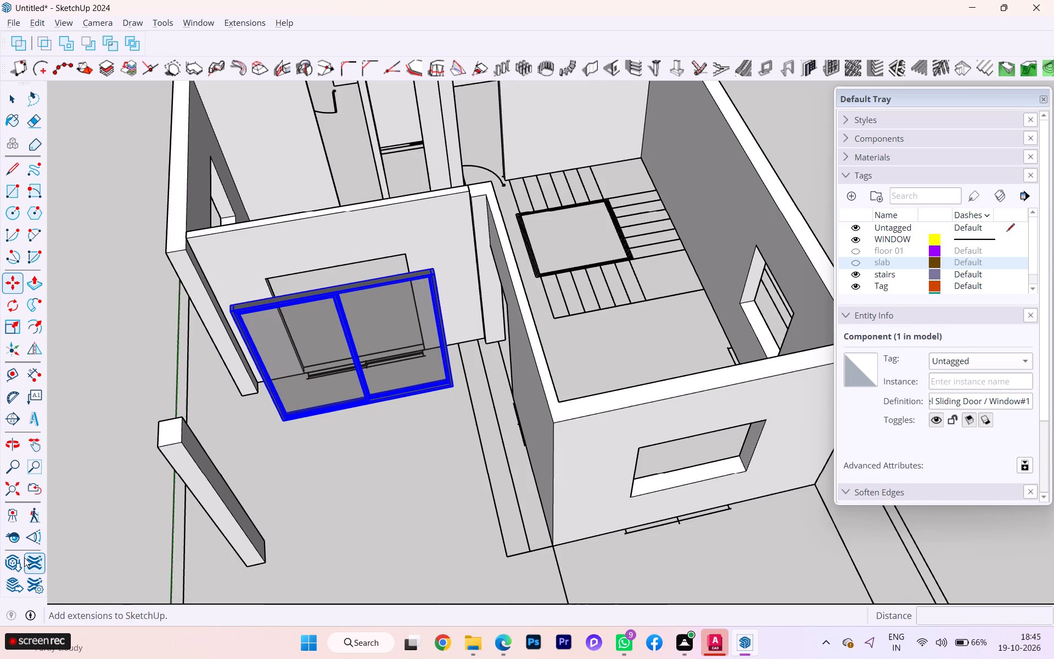
Reopen 3D Warehouse and search the models for "glass door".
left_click(19, 560)
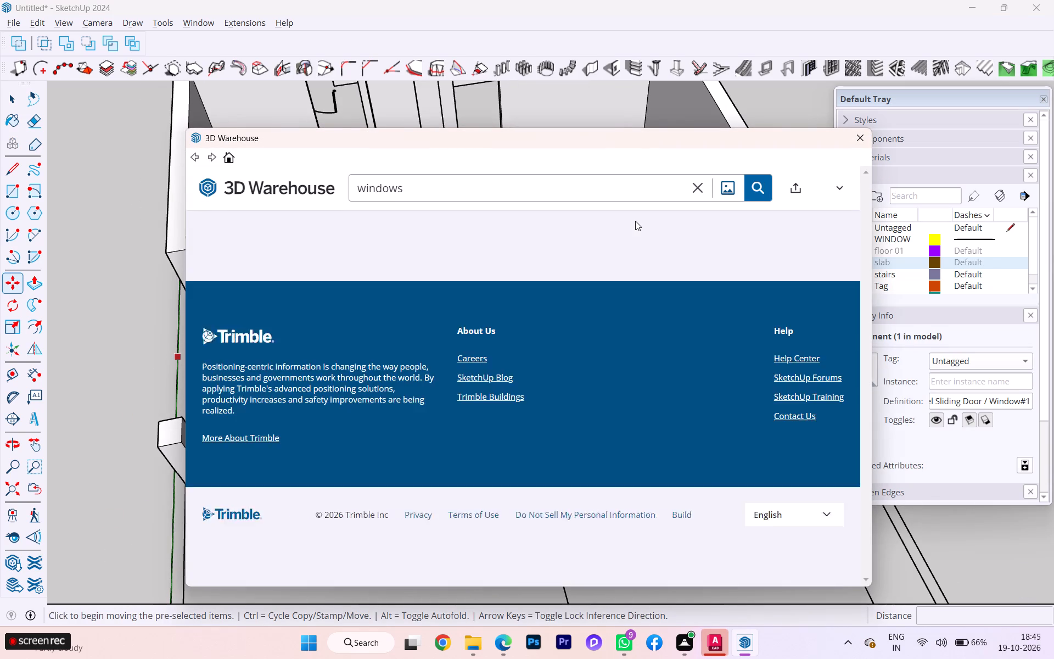
left_click(700, 188)
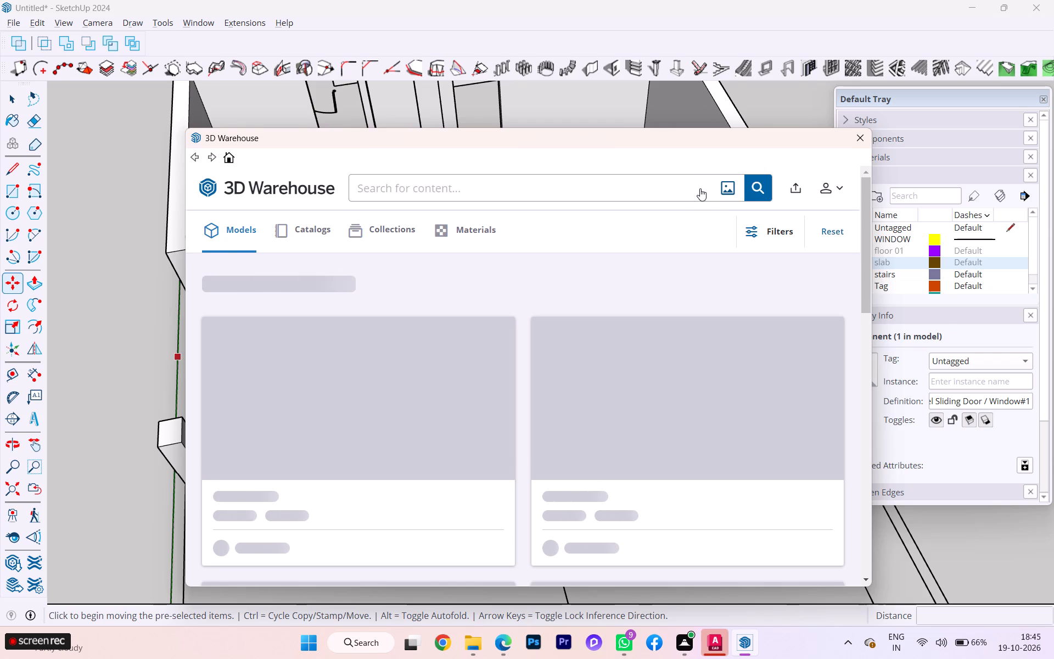
type("glsd")
key("BackSpace")
key("BackSpace")
type("ss")
key("space")
type("door")
key("Return")
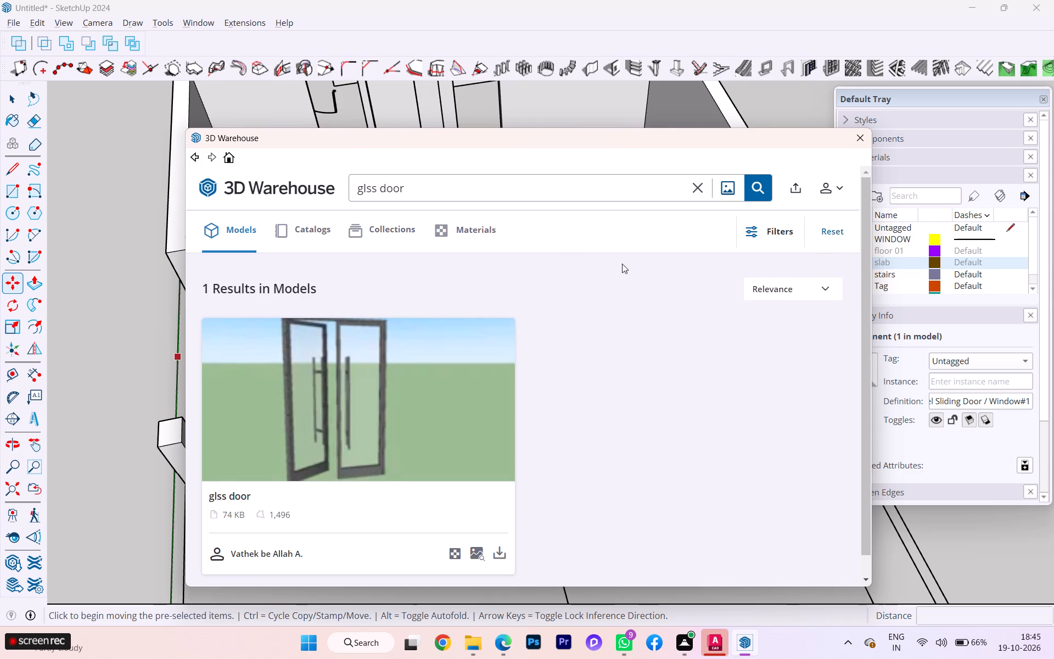
left_click(363, 187)
key("a")
key("Return")
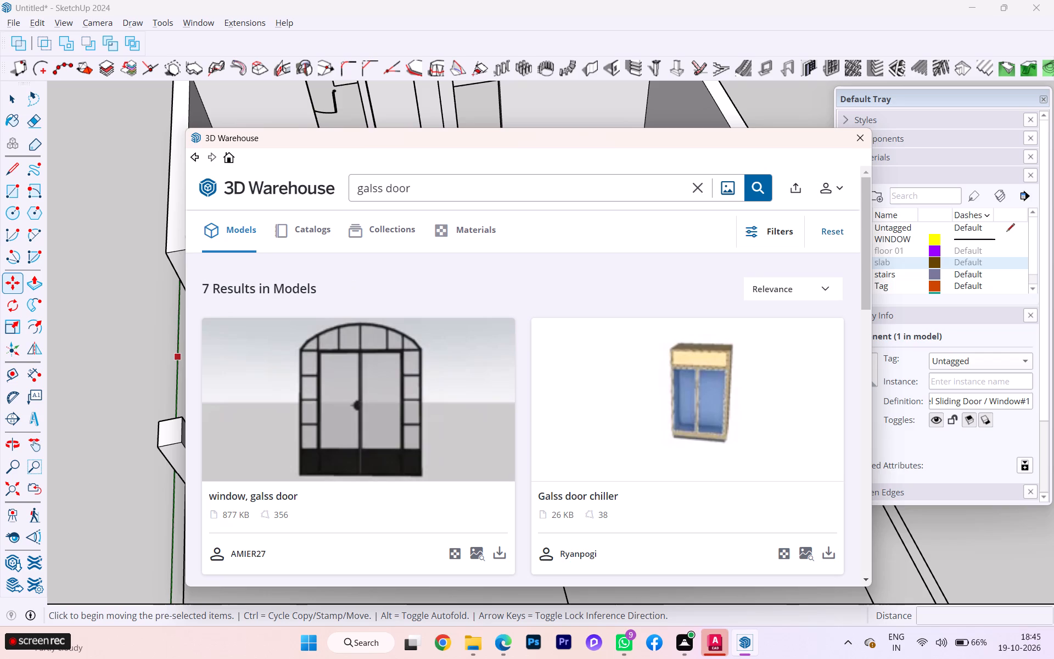
left_click(373, 183)
key("BackSpace")
key("BackSpace")
type("la")
key("Return")
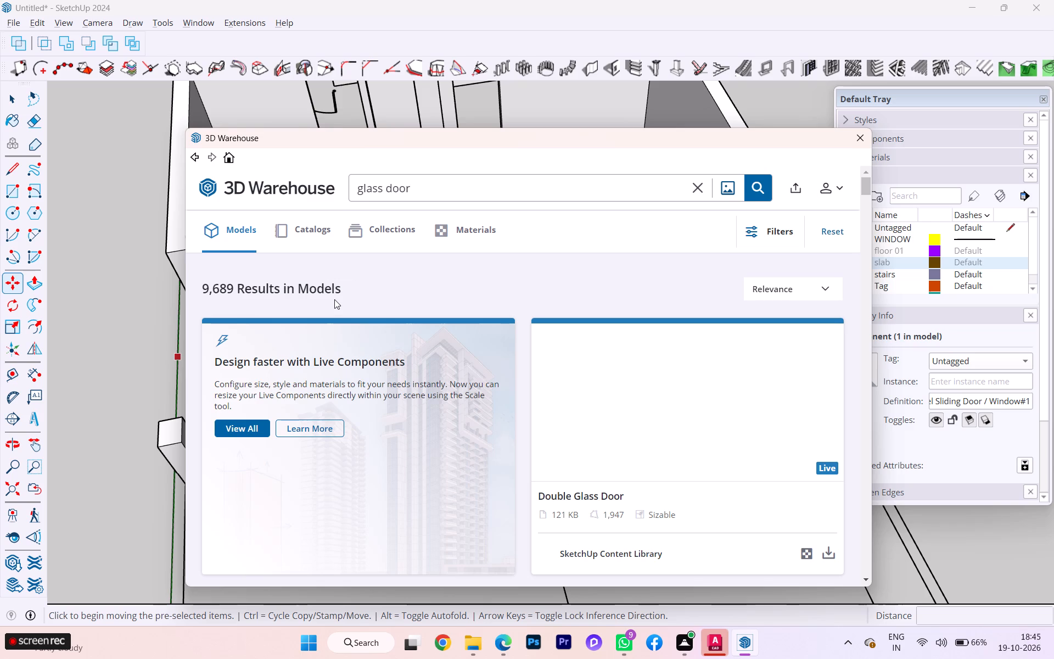
Examine the glass door results, comparing the single and double glass door models.
scroll(334, 299, "down", 2)
scroll(383, 312, "up", 1)
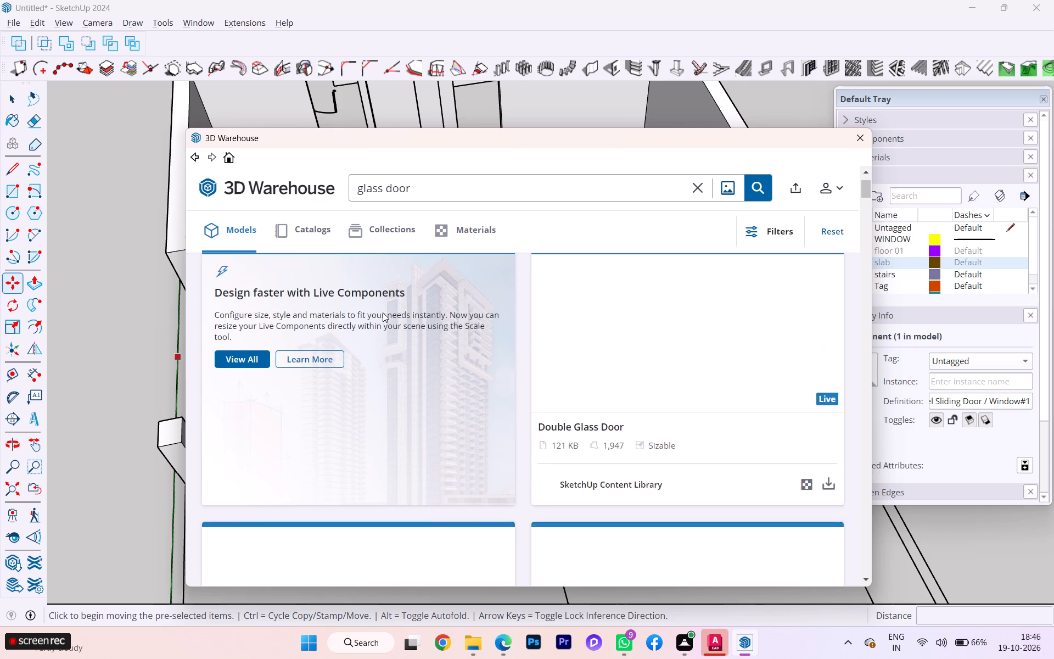
scroll(383, 312, "up", 1)
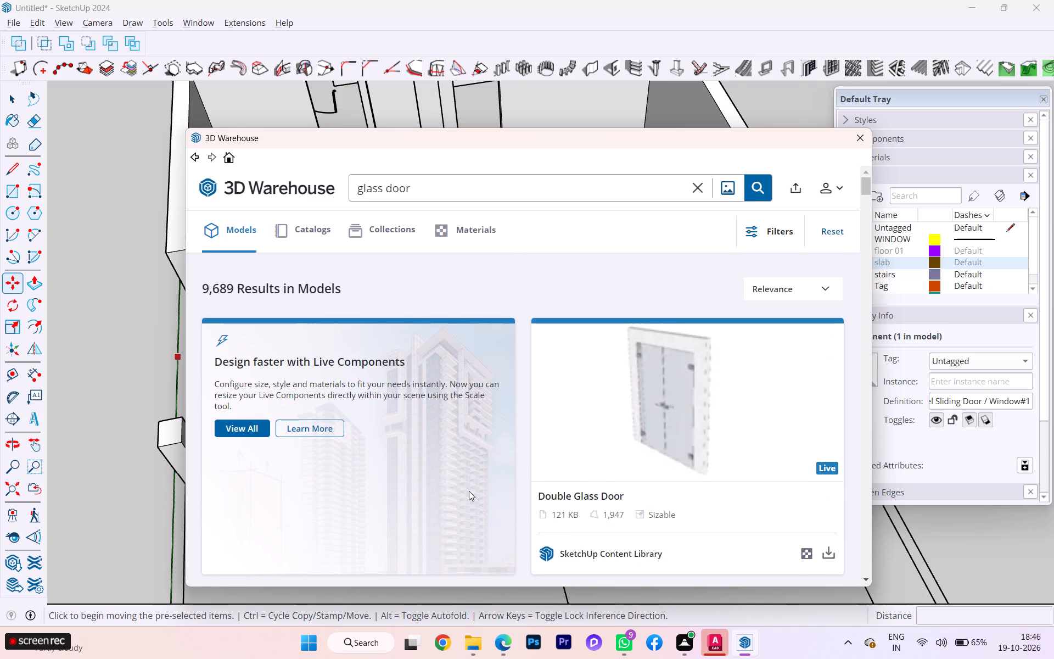
scroll(469, 491, "down", 3)
scroll(469, 491, "up", 2)
scroll(469, 491, "down", 2)
scroll(469, 491, "up", 1)
scroll(469, 495, "down", 2)
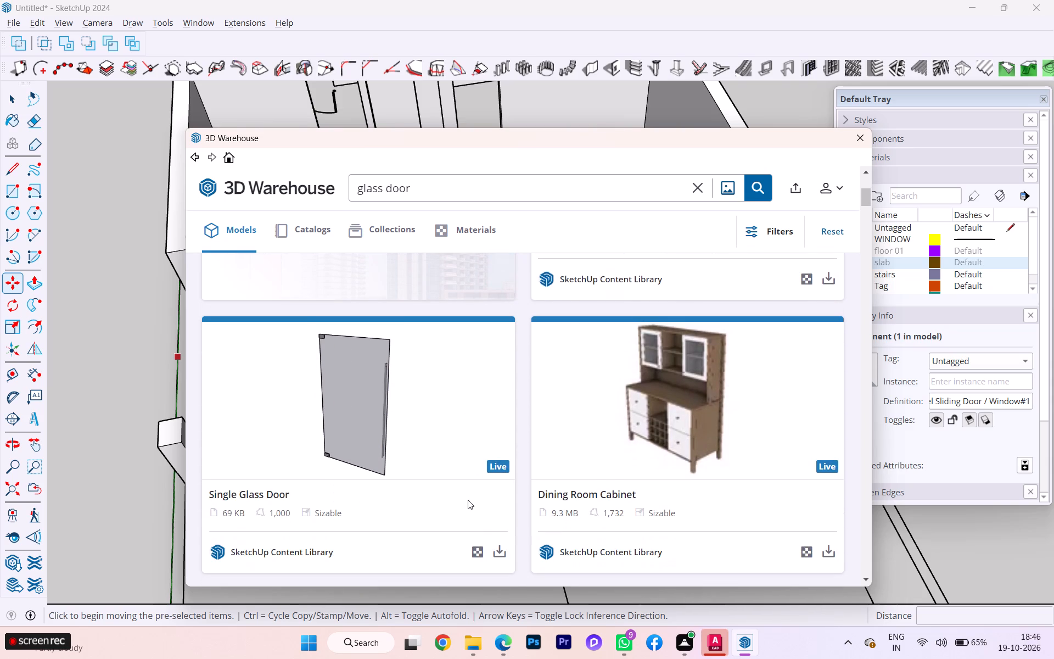
scroll(466, 506, "down", 5)
scroll(463, 510, "up", 1)
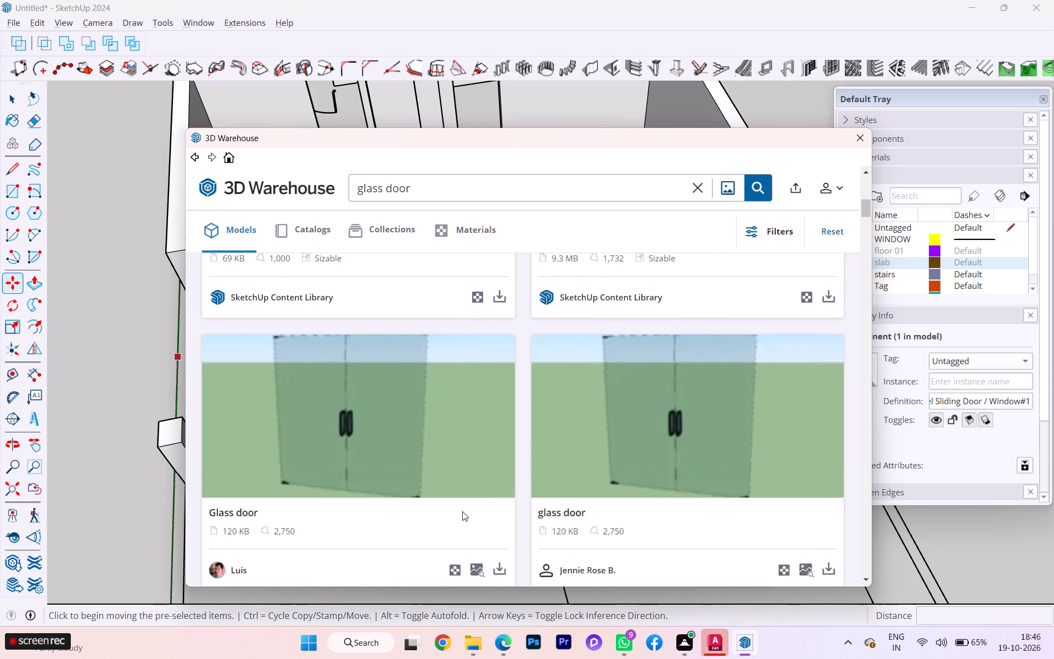
scroll(461, 512, "up", 1)
scroll(461, 512, "down", 3)
scroll(461, 512, "up", 1)
scroll(461, 512, "down", 2)
scroll(461, 512, "up", 8)
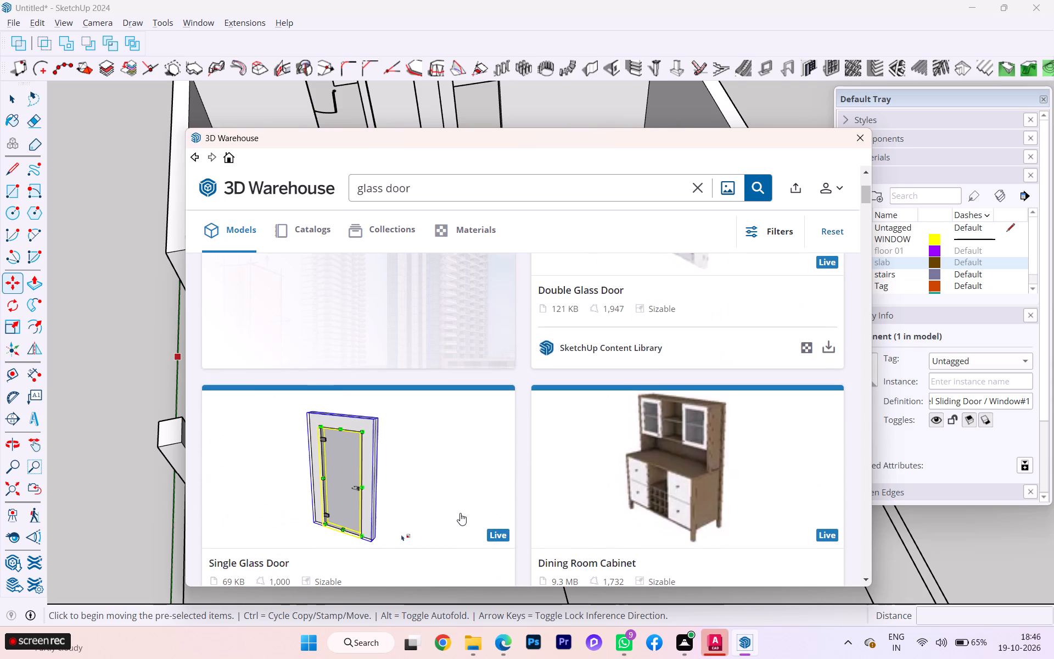
scroll(460, 513, "down", 1)
scroll(460, 513, "up", 7)
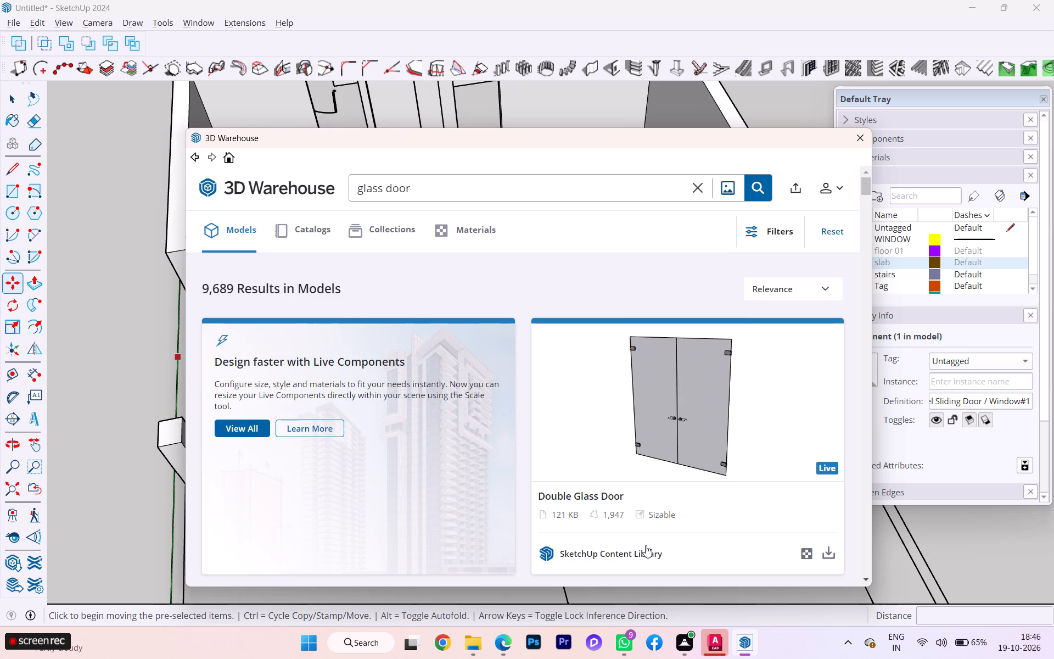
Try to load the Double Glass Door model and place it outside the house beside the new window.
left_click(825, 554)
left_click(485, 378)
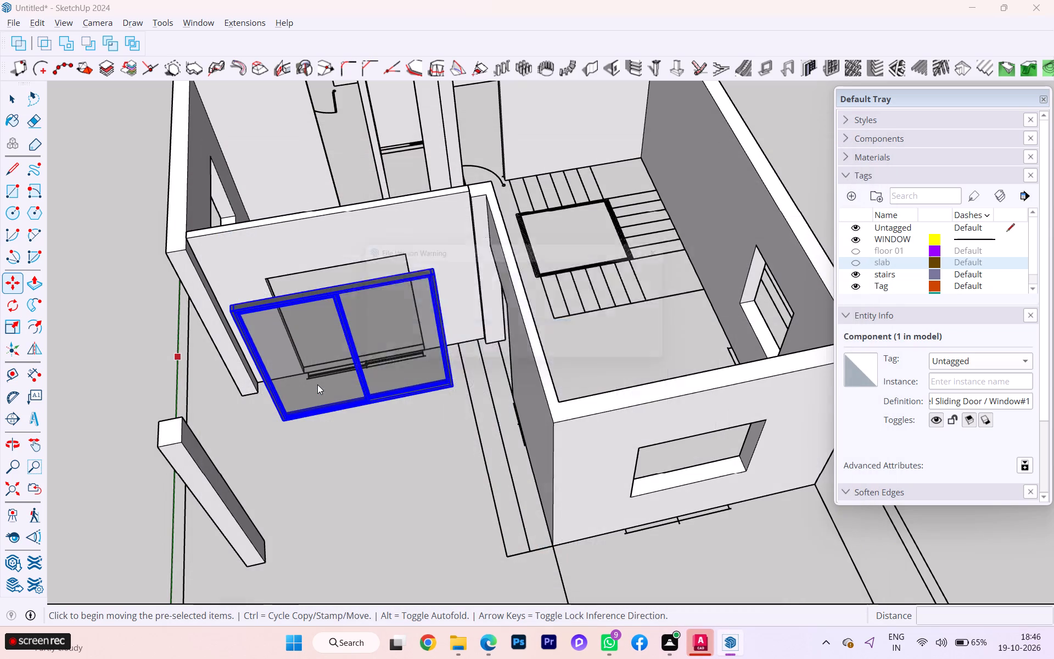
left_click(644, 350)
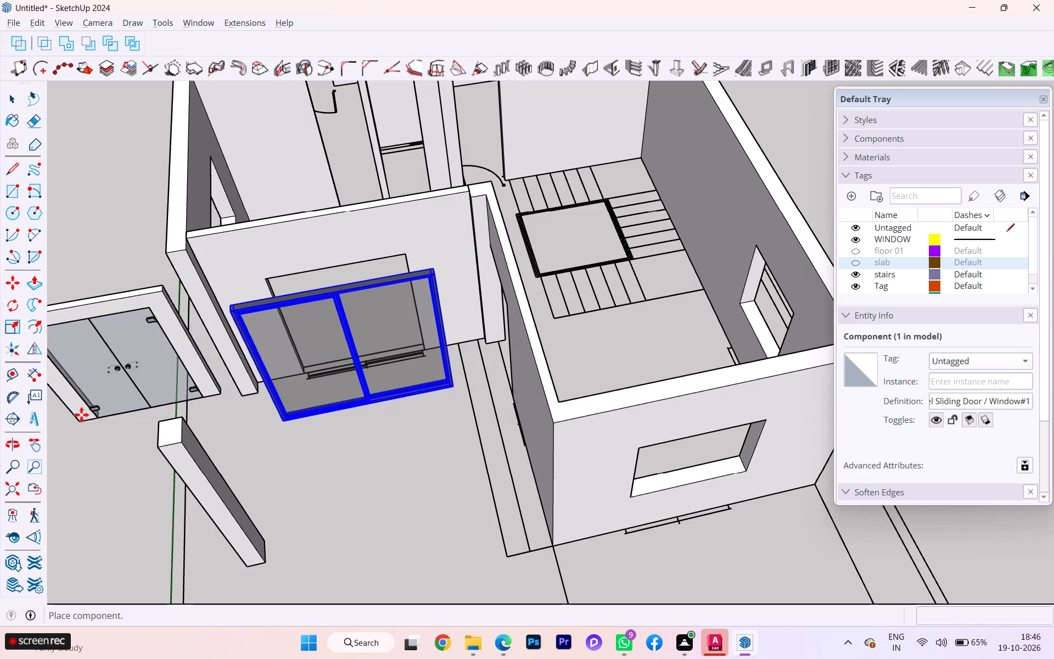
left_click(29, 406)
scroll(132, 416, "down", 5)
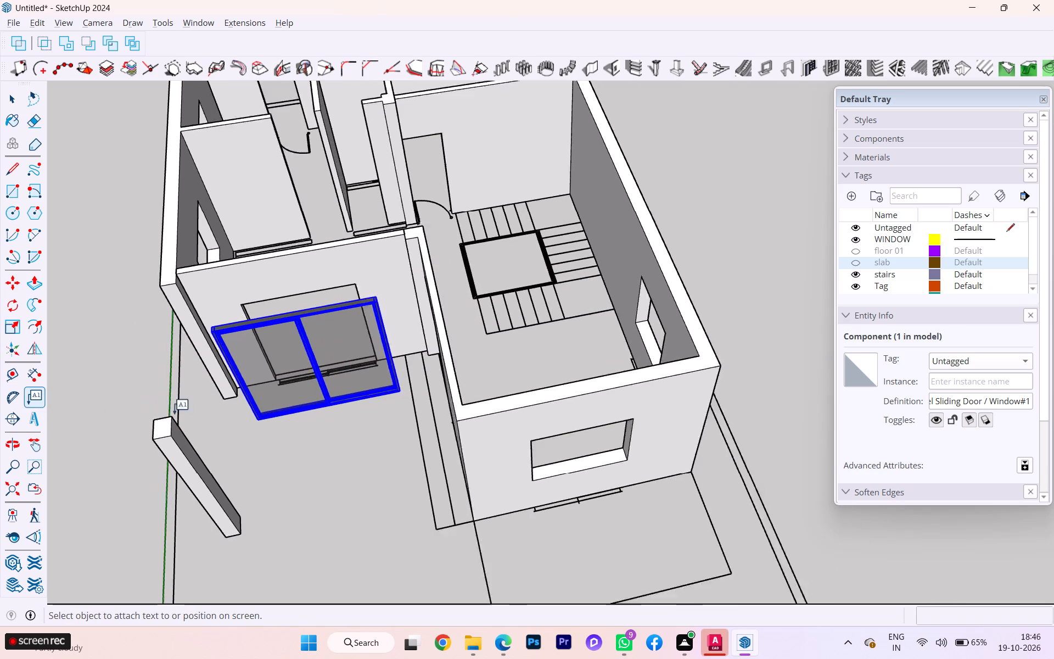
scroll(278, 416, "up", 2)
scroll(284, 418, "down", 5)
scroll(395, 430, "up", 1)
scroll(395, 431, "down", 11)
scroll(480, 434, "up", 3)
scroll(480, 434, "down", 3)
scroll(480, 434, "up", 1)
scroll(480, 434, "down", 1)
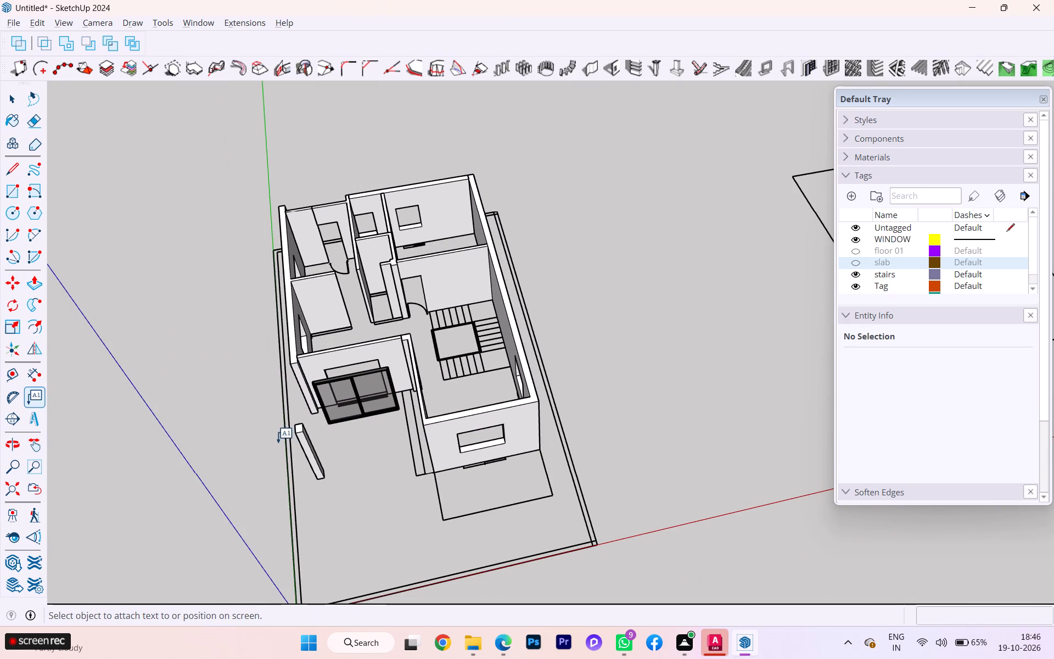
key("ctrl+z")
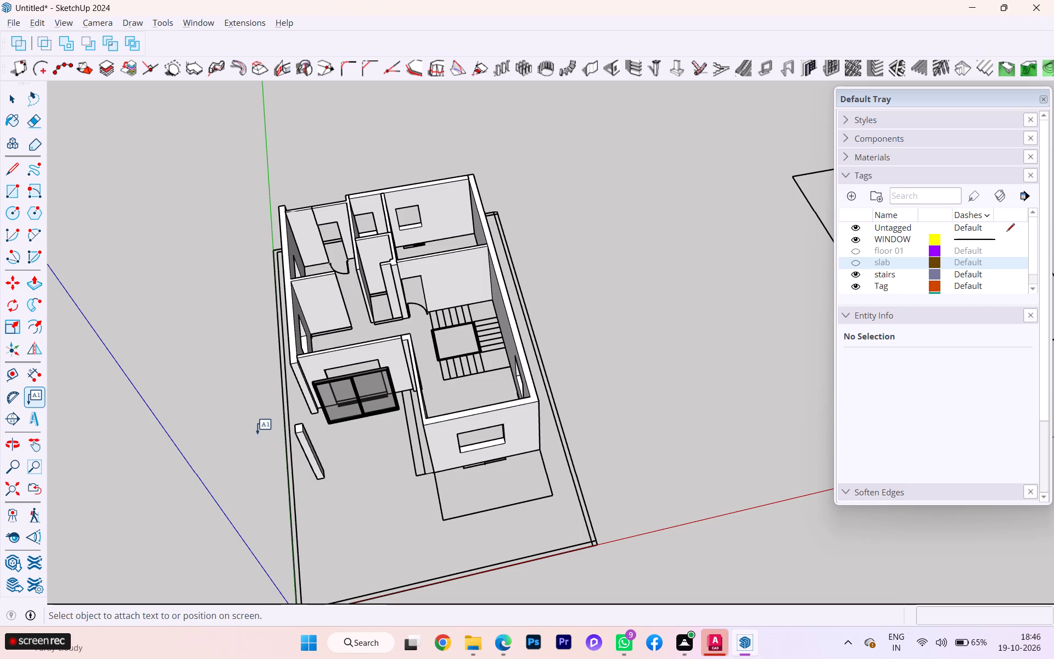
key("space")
Reopen 3D Warehouse over the house model.
scroll(427, 328, "down", 1)
scroll(428, 329, "up", 6)
scroll(437, 331, "down", 2)
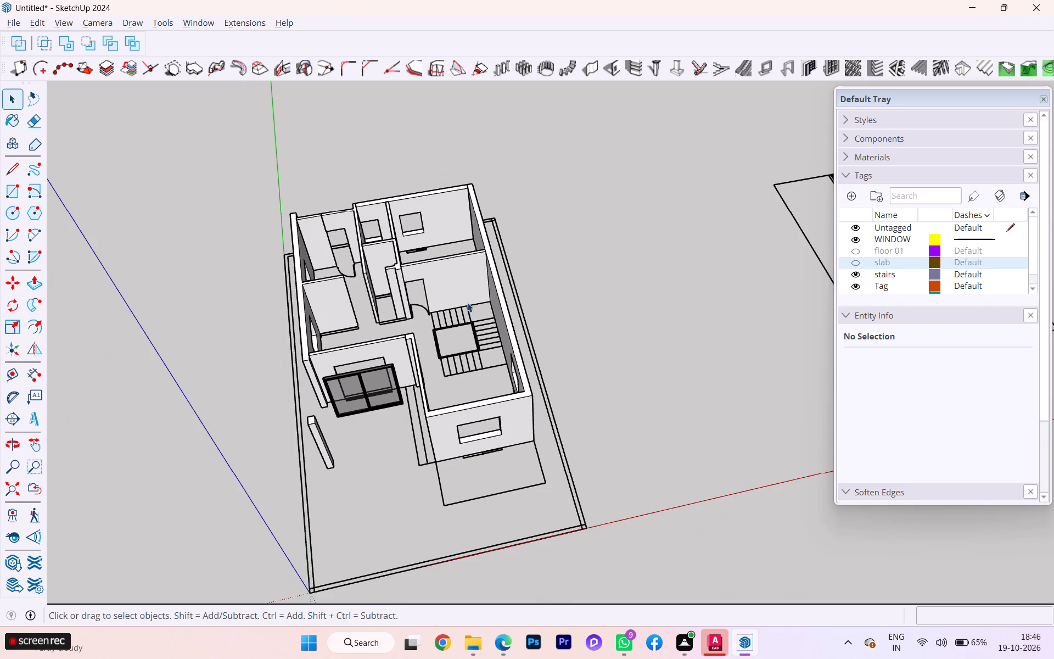
left_click(15, 557)
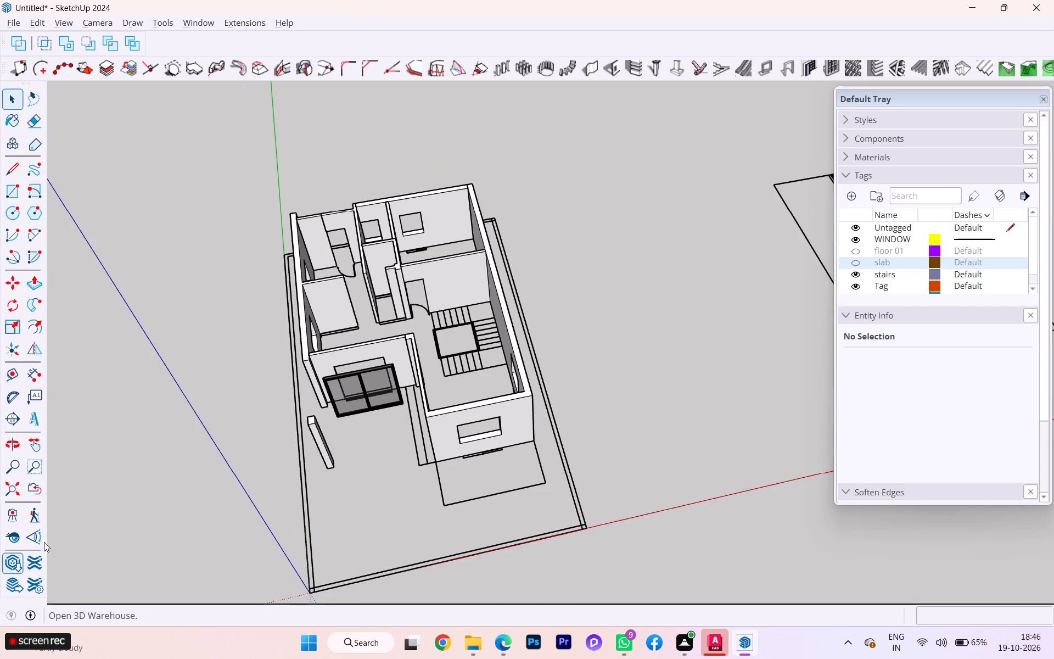
double_click(11, 567)
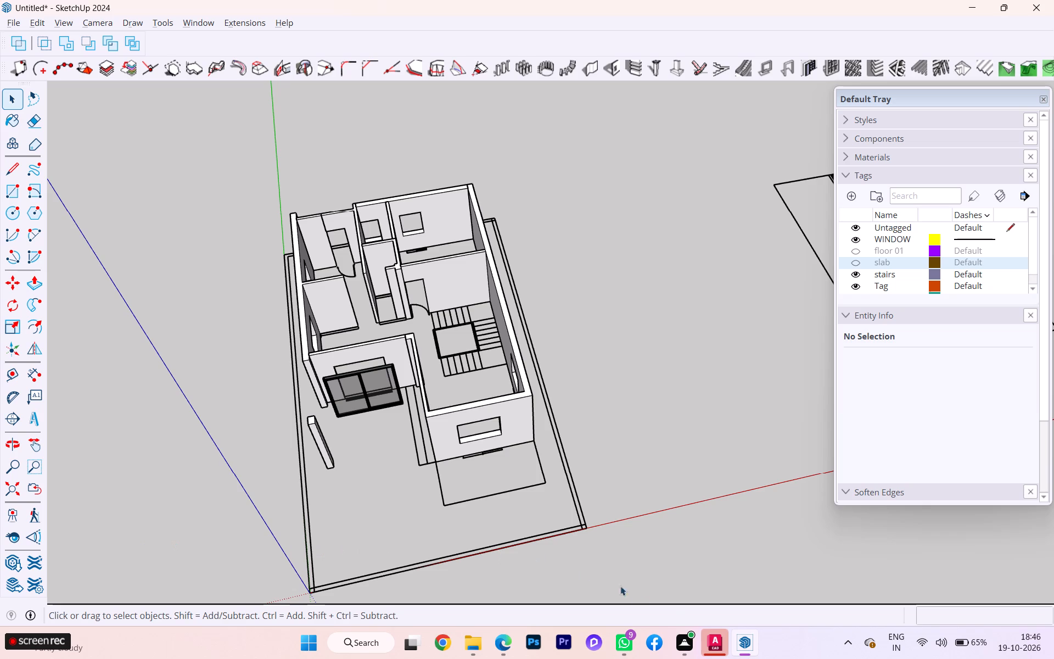
left_click(721, 586)
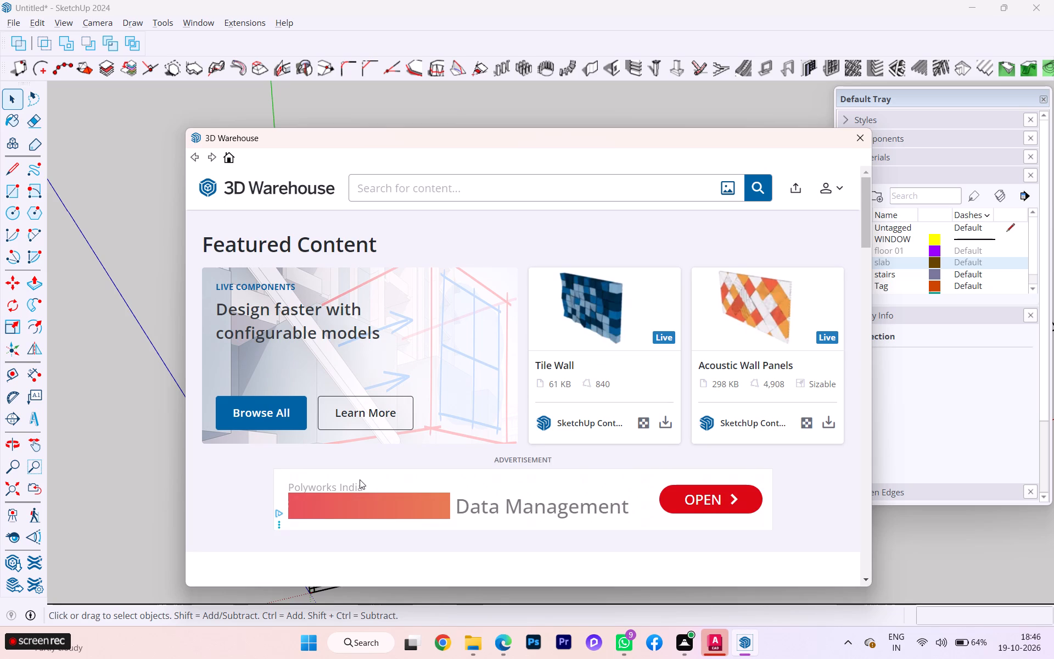
Search the 3D Warehouse models for "glass door".
scroll(298, 404, "down", 2)
scroll(309, 406, "up", 3)
scroll(310, 407, "down", 1)
scroll(411, 431, "down", 7)
scroll(424, 426, "up", 3)
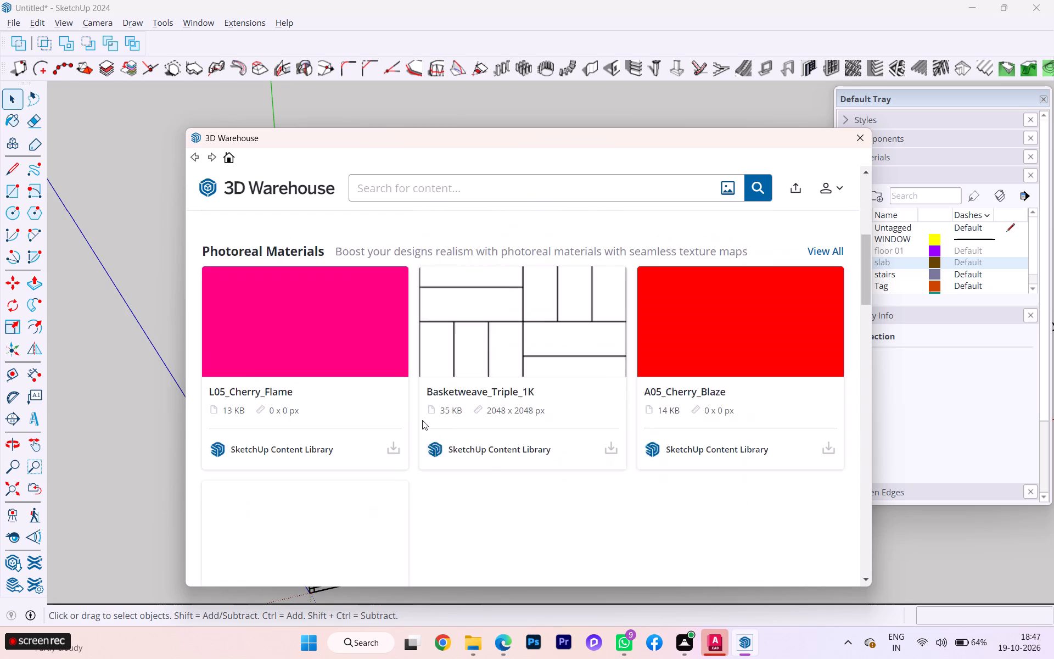
scroll(422, 420, "up", 6)
left_click(400, 192)
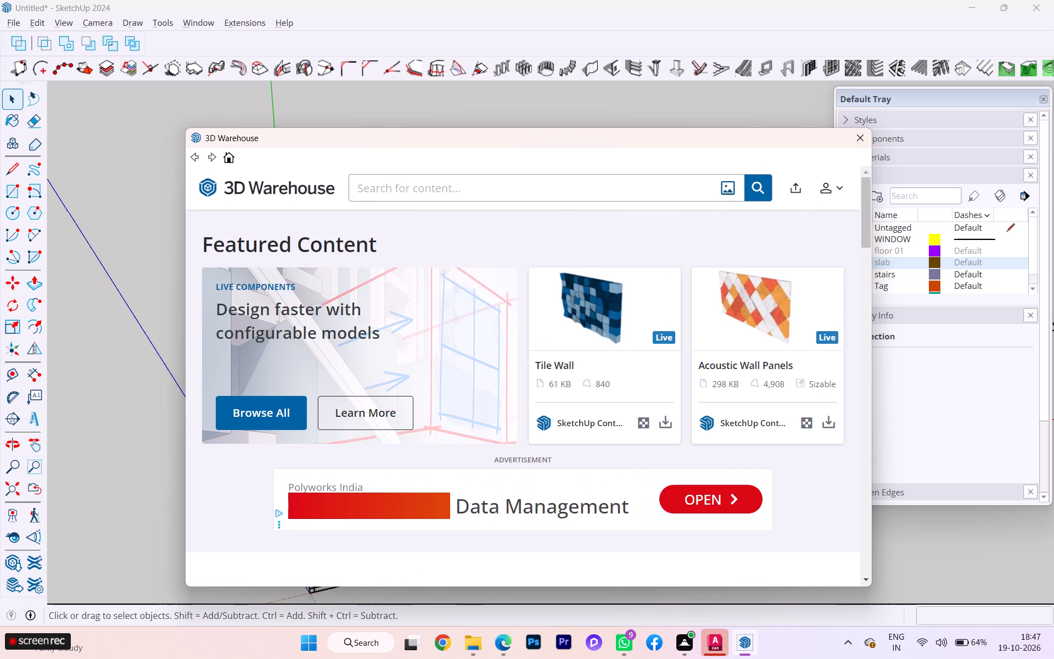
type("glaa")
key("space")
key("Return")
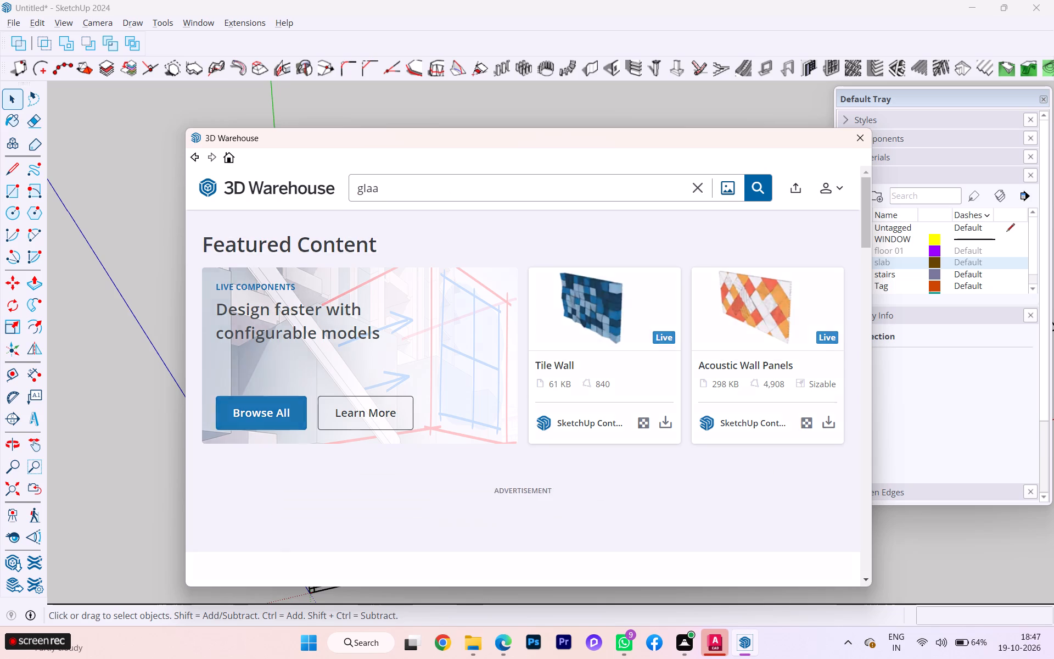
left_click(400, 192)
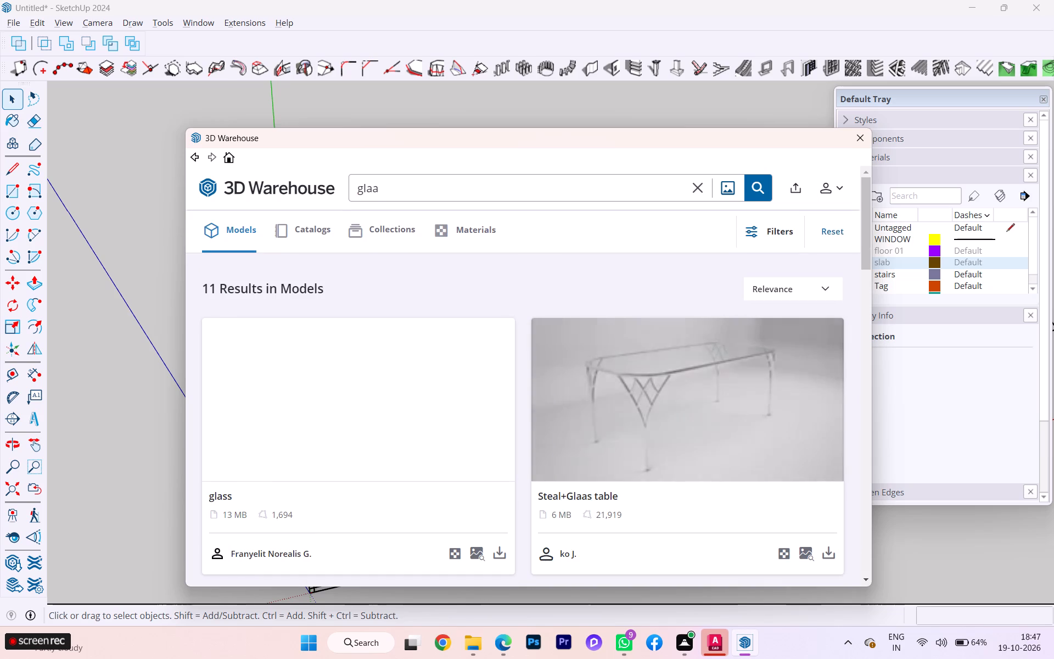
key("BackSpace")
type("ss")
key("s")
key("BackSpace")
key("space")
type("door")
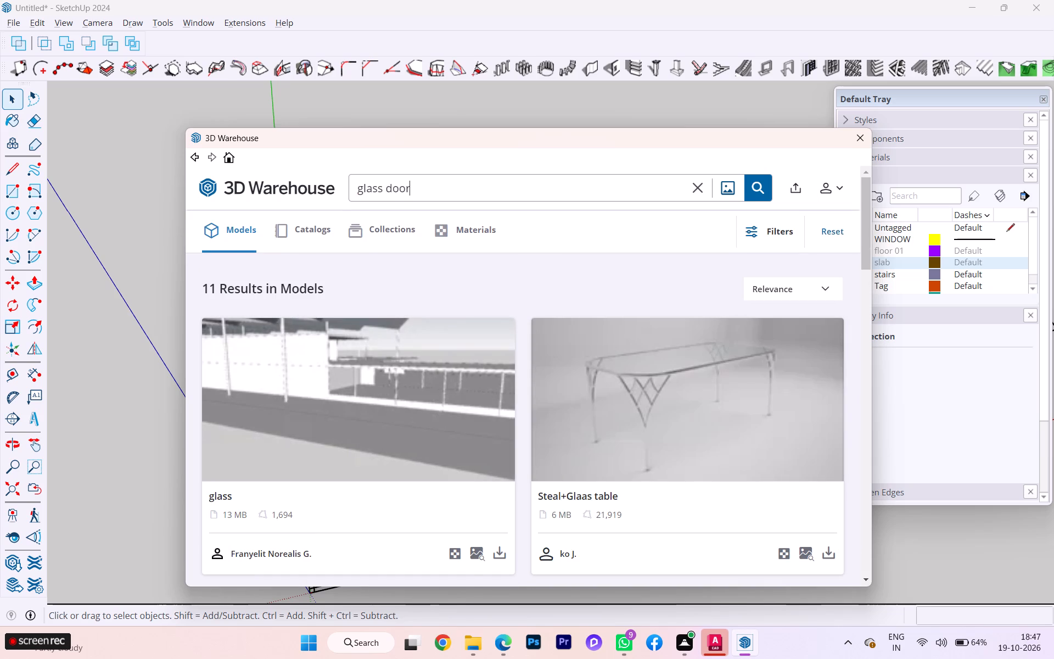
key("Return")
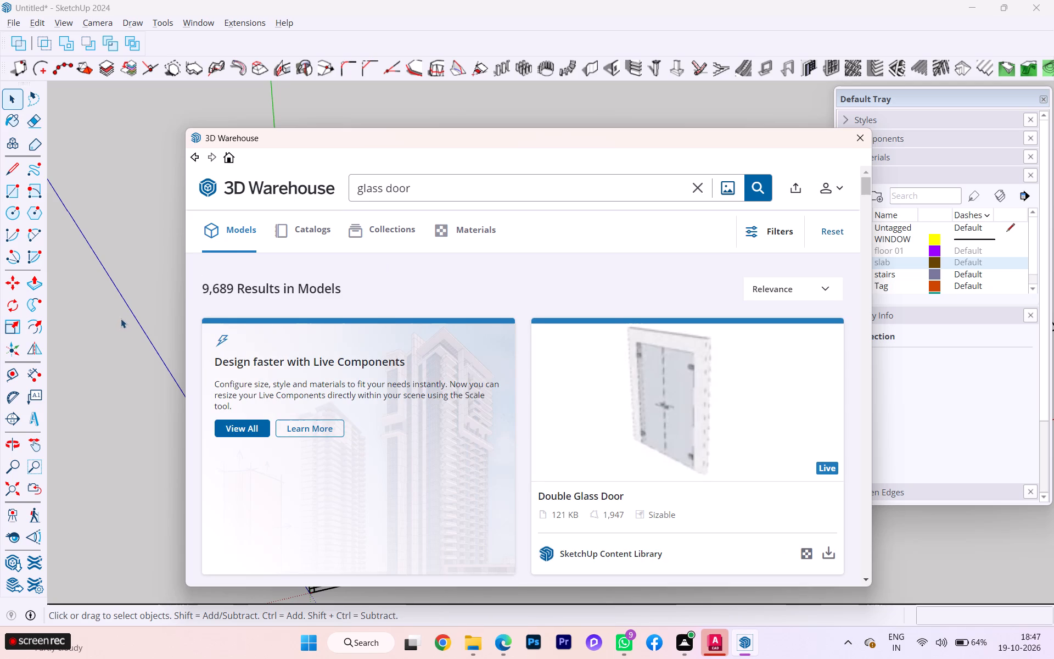
Load the Double Glass Door live component and place it on open ground outside the plot boundary, beside the front of the house.
left_click(831, 552)
left_click(474, 377)
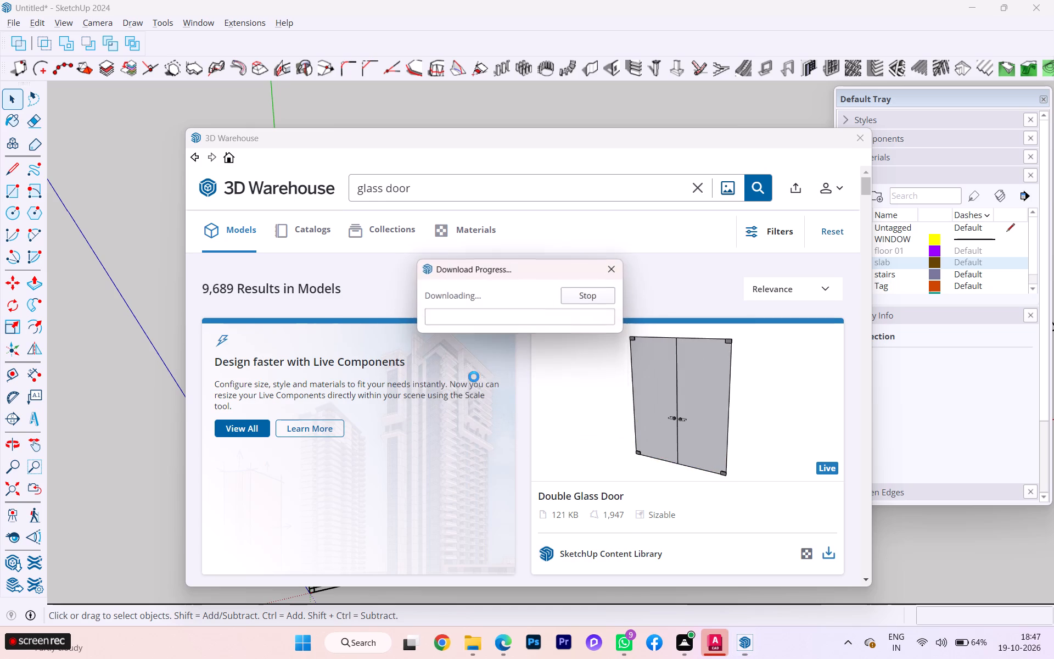
left_click(646, 354)
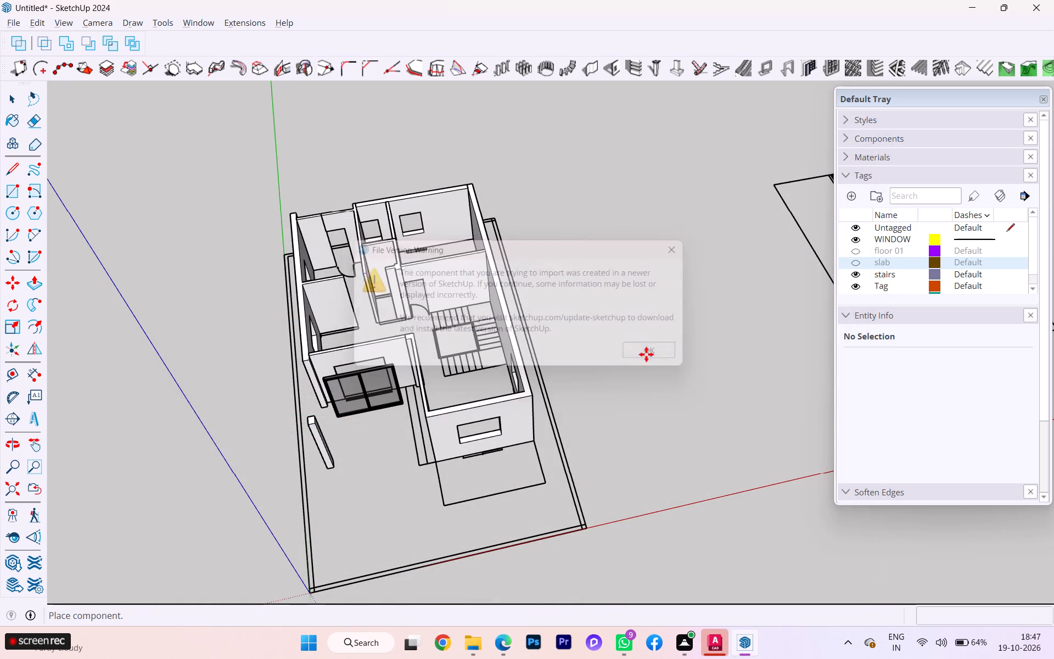
scroll(390, 440, "up", 3)
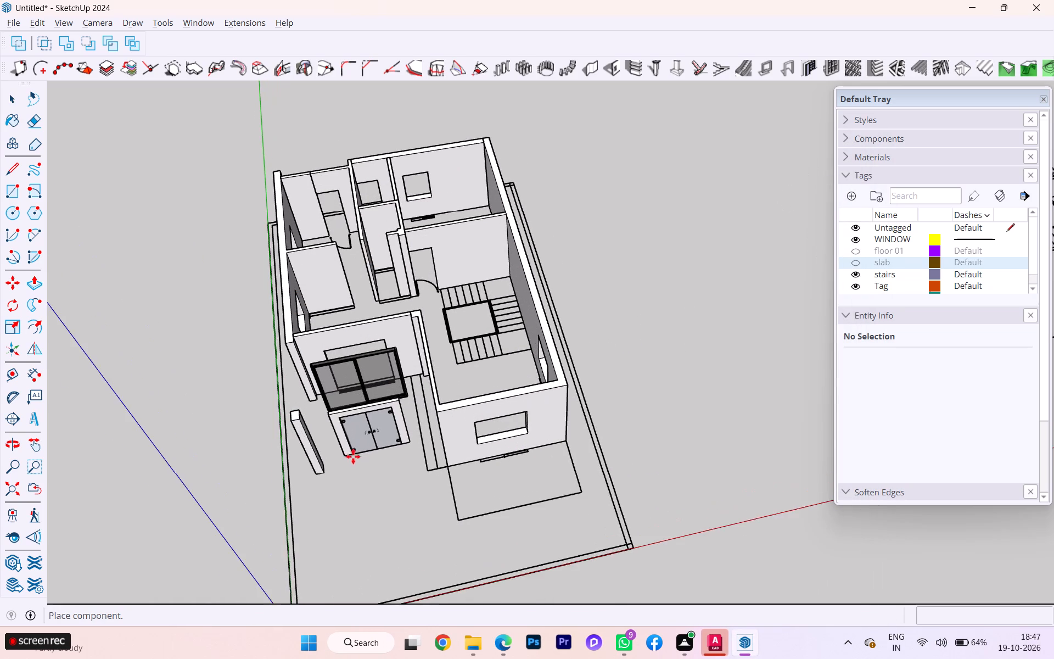
left_click(204, 446)
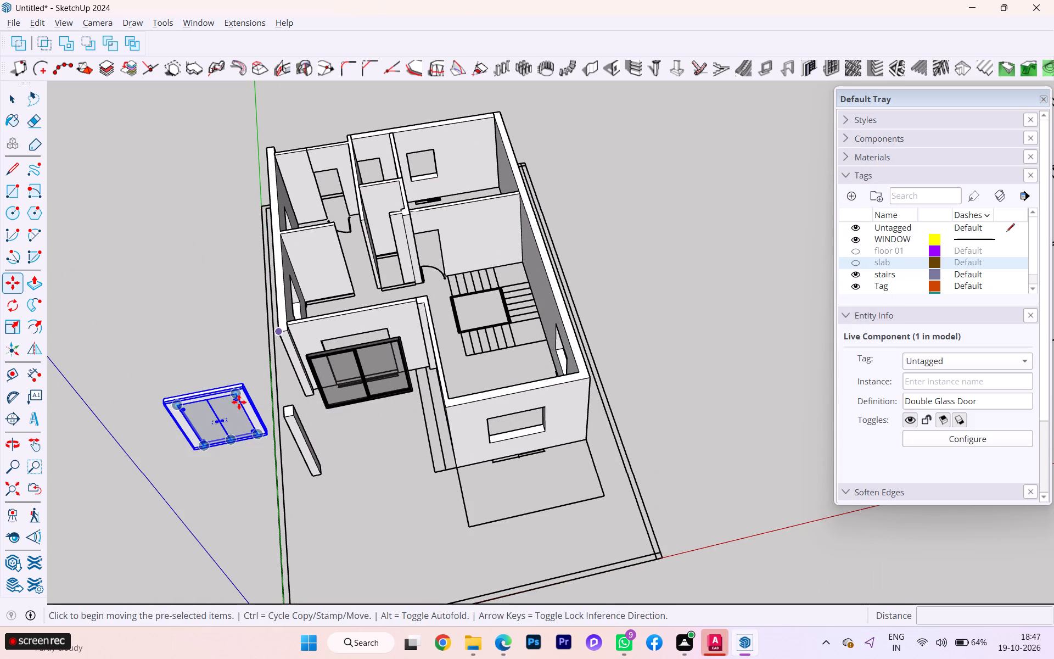
key("space")
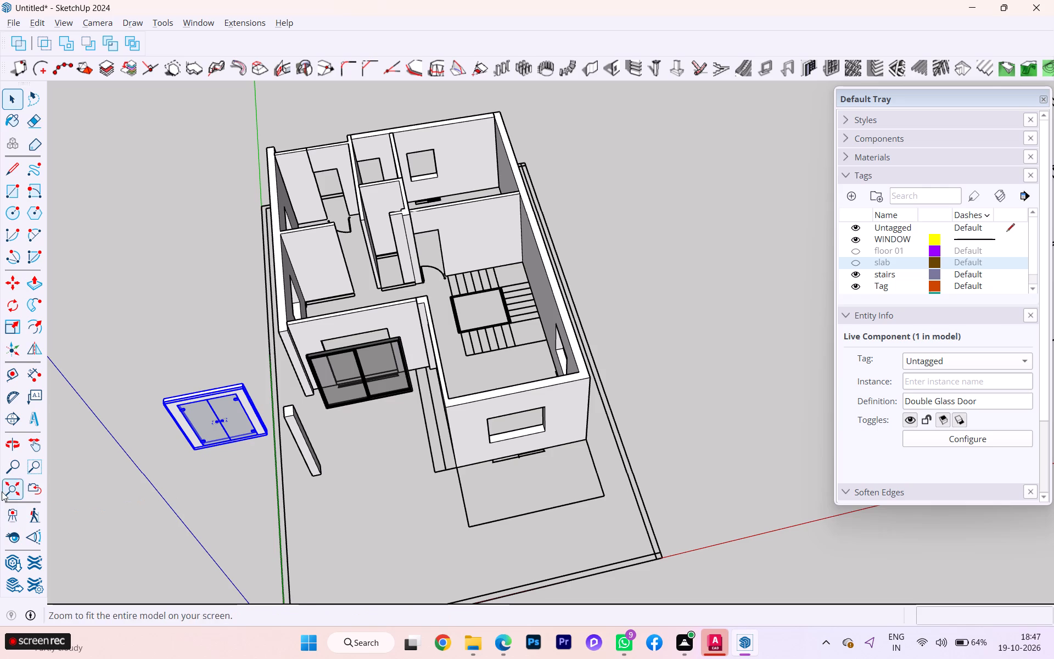
key("space")
left_click(190, 460)
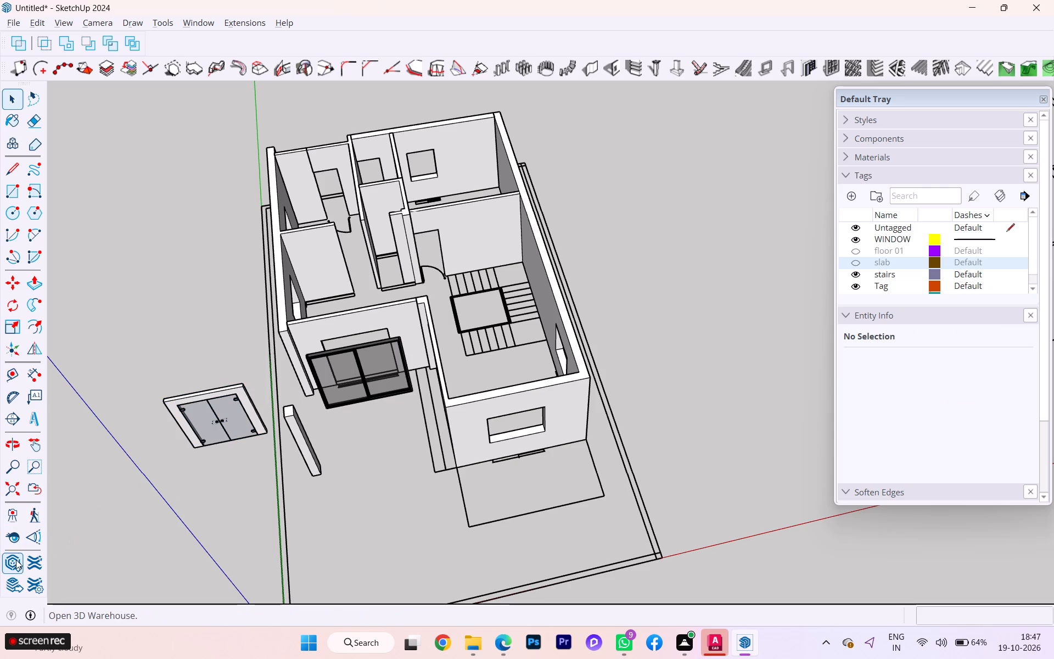
Reopen 3D Warehouse on the glass door results and clear the search term.
double_click(16, 562)
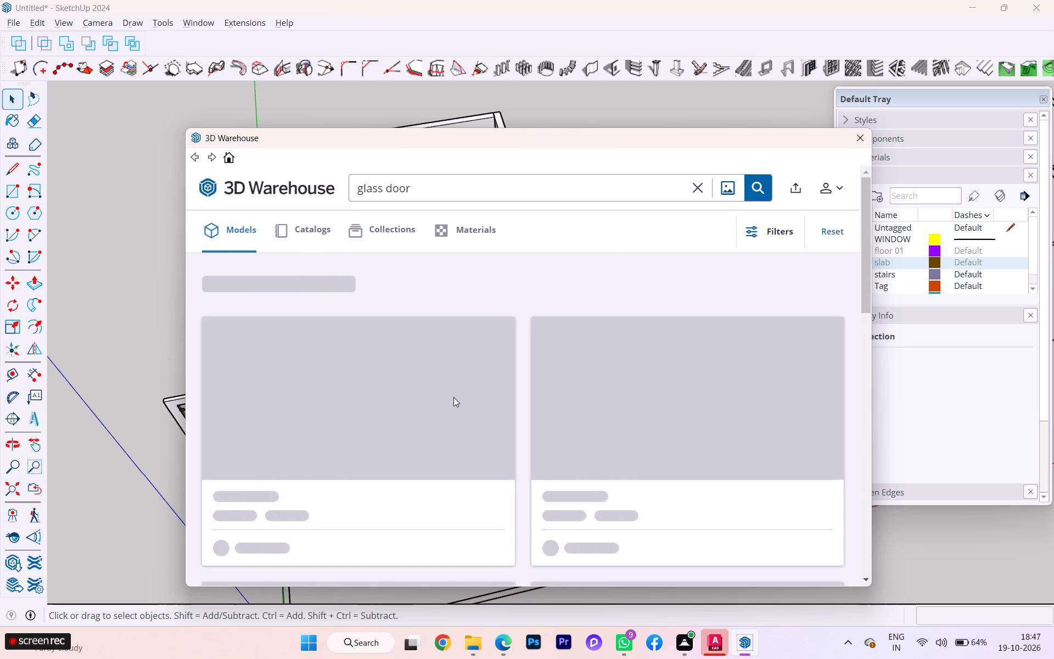
scroll(453, 397, "down", 1)
scroll(480, 362, "up", 4)
scroll(481, 361, "down", 1)
scroll(481, 360, "up", 7)
left_click(707, 188)
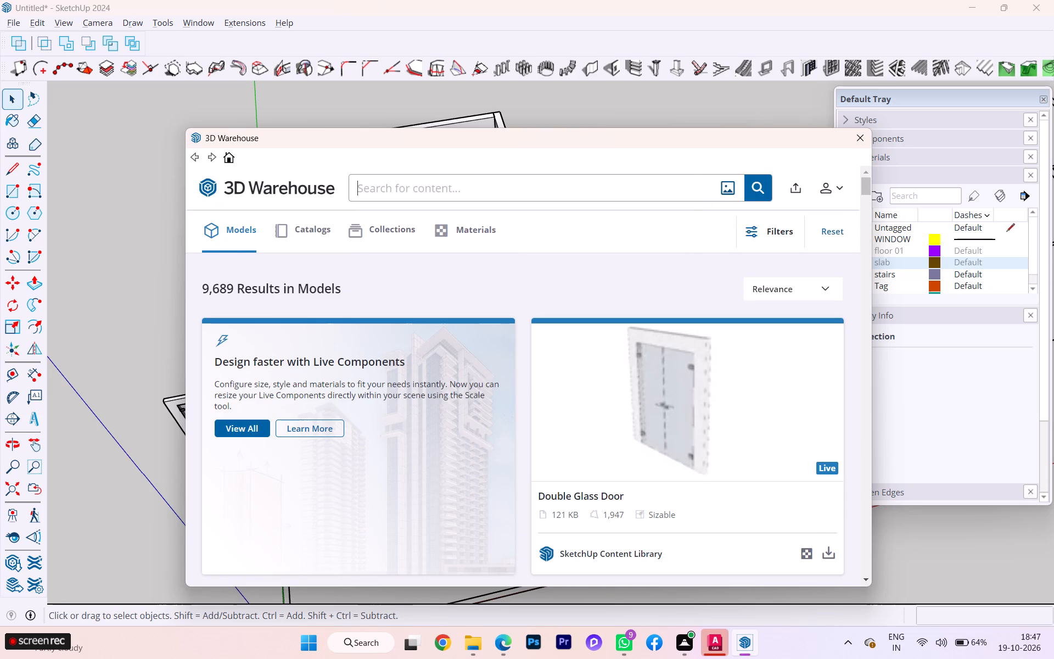
Examine the glass door results, comparing the single, double and framed glass door models.
scroll(657, 337, "down", 3)
scroll(654, 394, "down", 2)
scroll(654, 393, "up", 1)
scroll(654, 393, "down", 2)
scroll(654, 393, "up", 1)
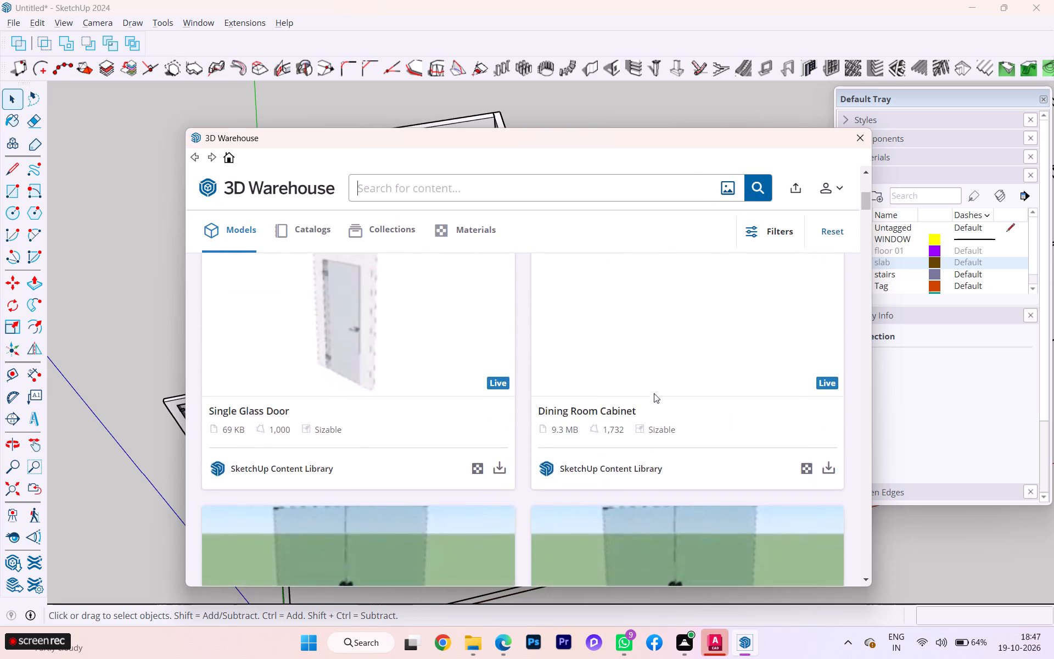
scroll(654, 393, "up", 5)
scroll(654, 393, "down", 1)
scroll(654, 393, "up", 1)
scroll(654, 393, "down", 1)
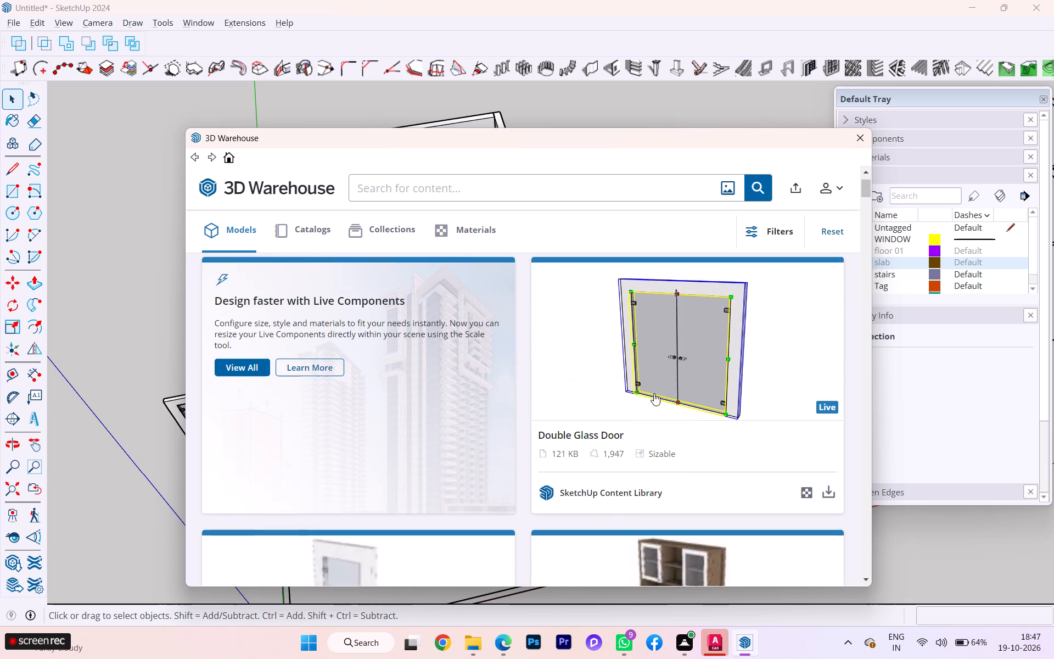
scroll(654, 393, "down", 7)
scroll(654, 393, "up", 2)
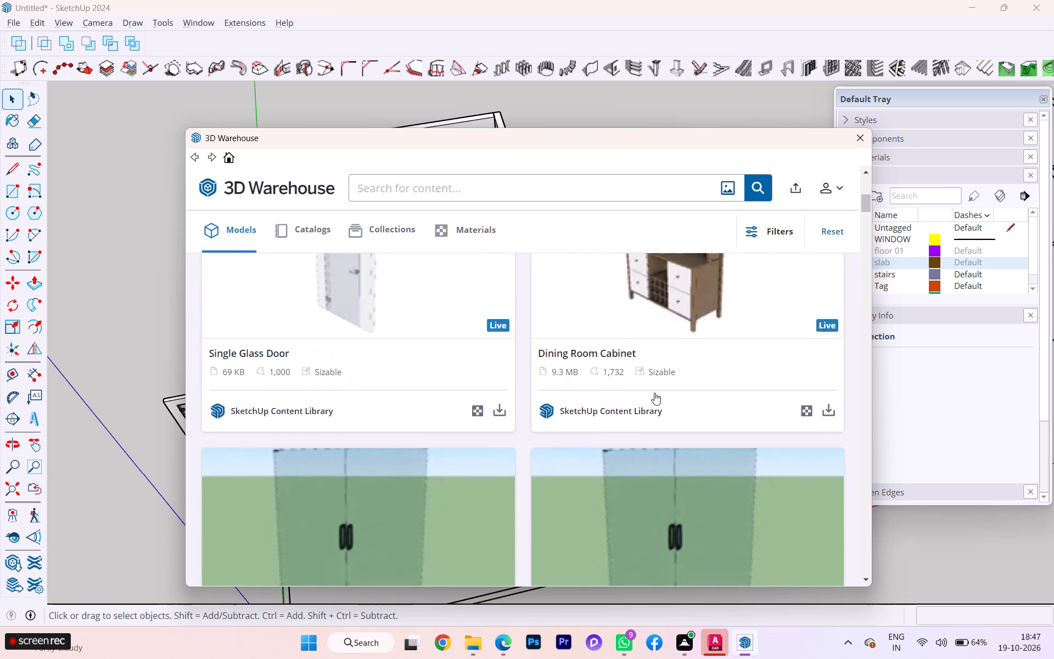
scroll(654, 393, "up", 1)
scroll(654, 393, "down", 6)
scroll(654, 393, "up", 1)
scroll(654, 393, "down", 2)
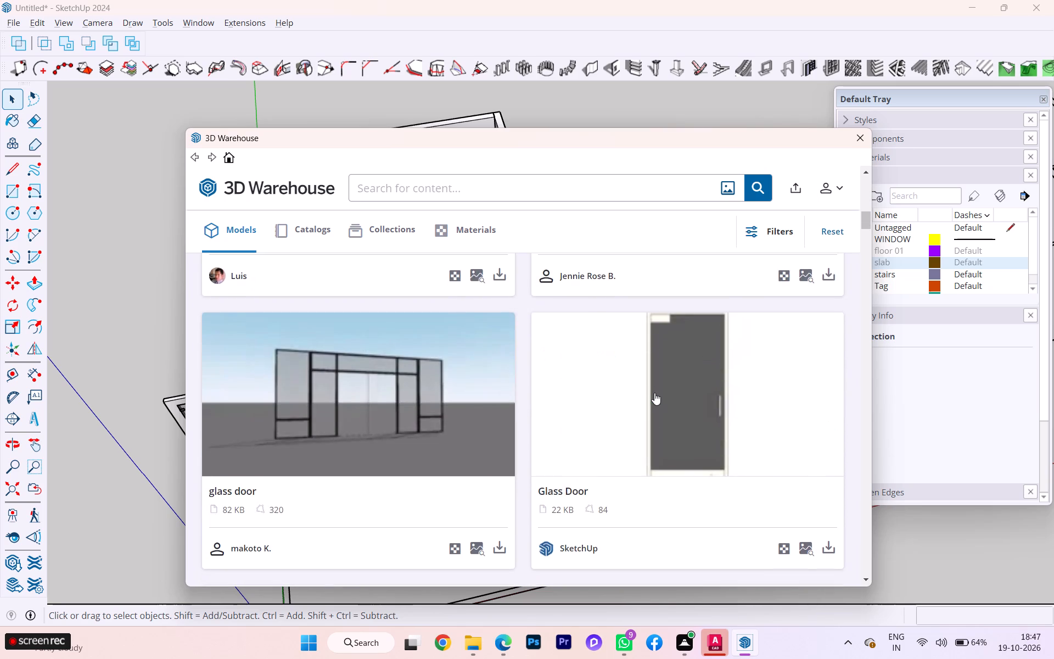
scroll(654, 393, "down", 1)
scroll(654, 393, "up", 1)
scroll(654, 393, "down", 2)
scroll(654, 393, "up", 2)
scroll(654, 393, "down", 3)
scroll(655, 393, "up", 1)
scroll(655, 393, "down", 3)
scroll(656, 393, "up", 5)
scroll(656, 393, "down", 5)
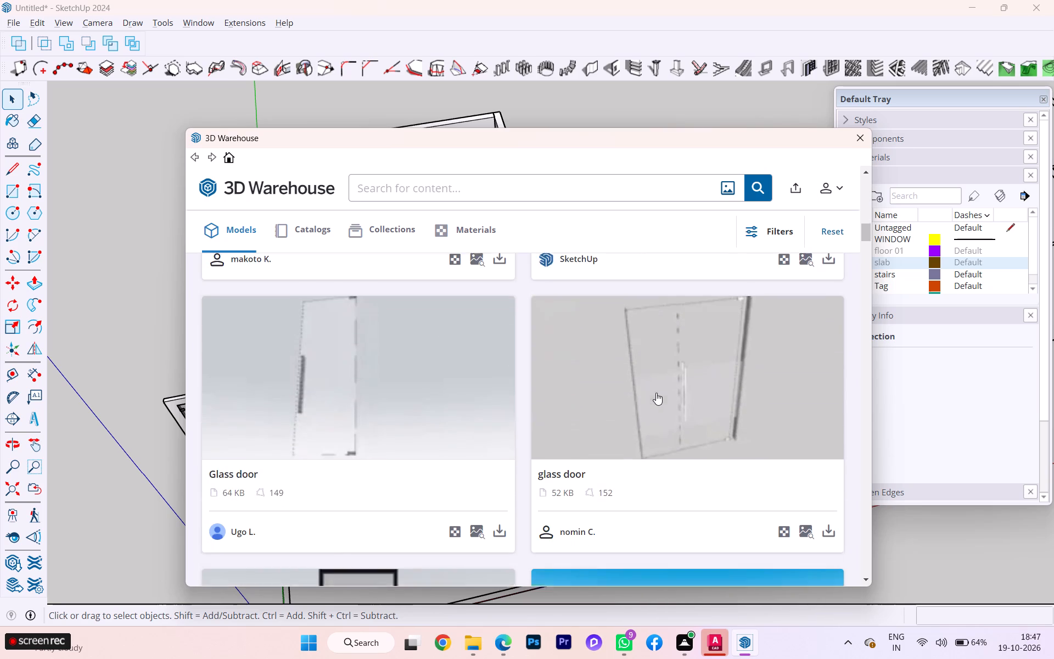
Search the 3D Warehouse models for "door".
type("doo")
key("r")
key("Return")
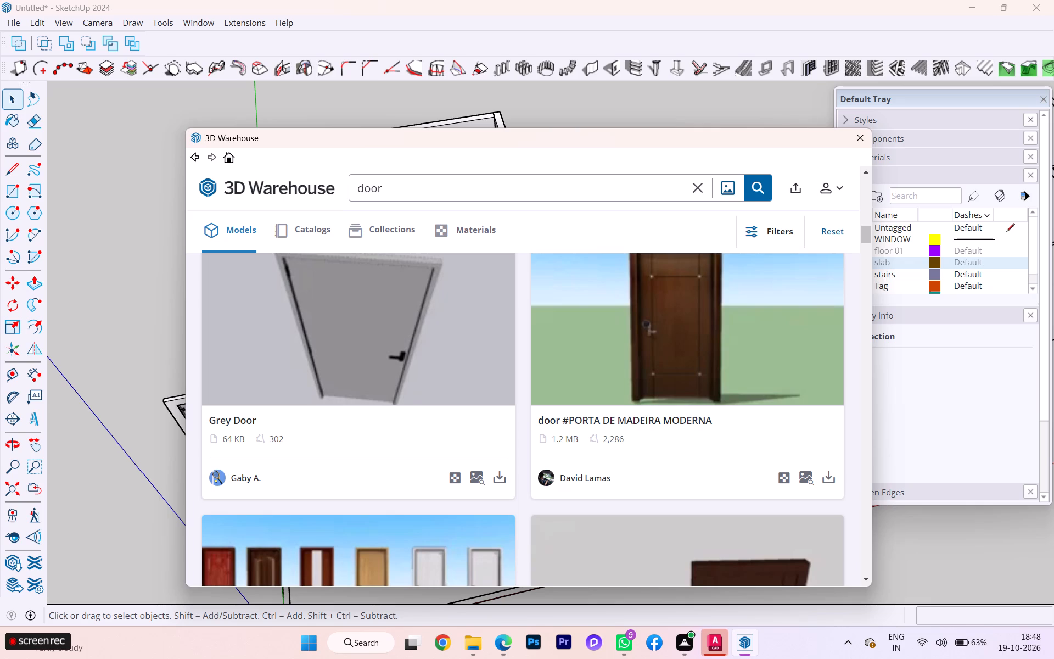
Examine the door results in 3D Warehouse, comparing the wooden, modern, glazed and multi-door models for a suitable one.
scroll(423, 297, "down", 1)
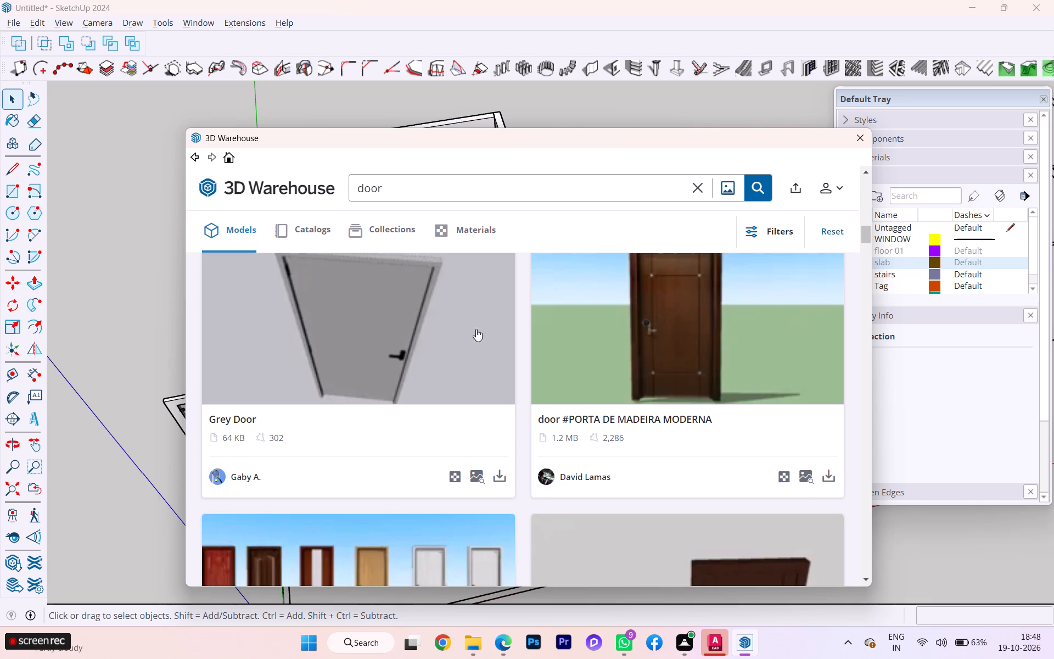
scroll(476, 329, "down", 1)
scroll(528, 398, "up", 1)
scroll(528, 398, "down", 2)
scroll(528, 398, "up", 1)
scroll(528, 398, "down", 5)
scroll(531, 401, "up", 2)
scroll(531, 401, "down", 1)
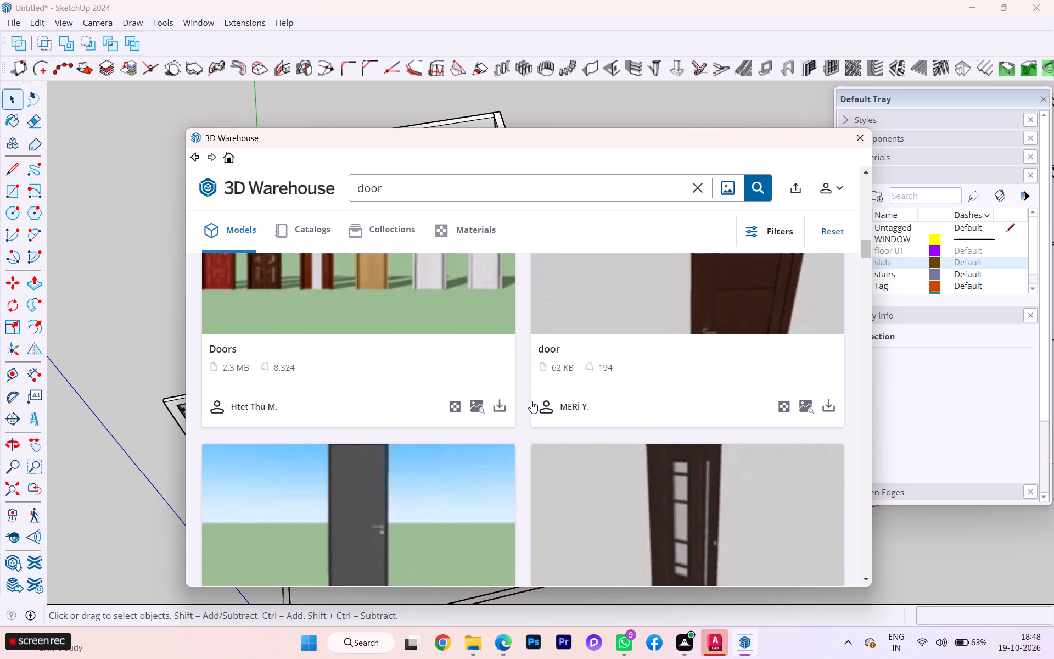
scroll(531, 401, "up", 1)
scroll(531, 401, "down", 3)
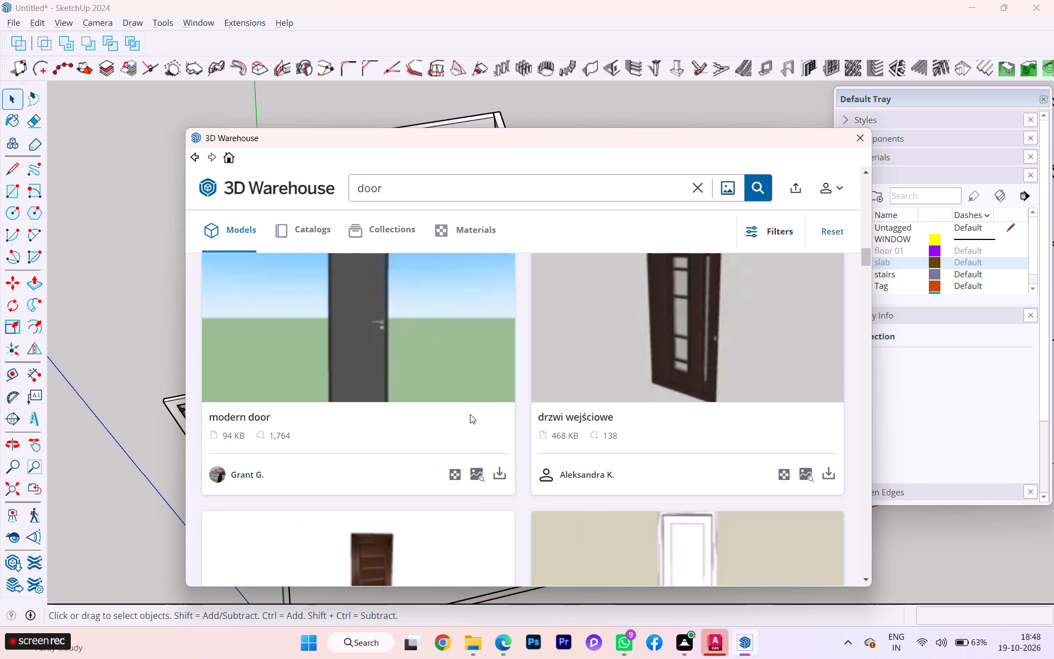
scroll(620, 449, "down", 2)
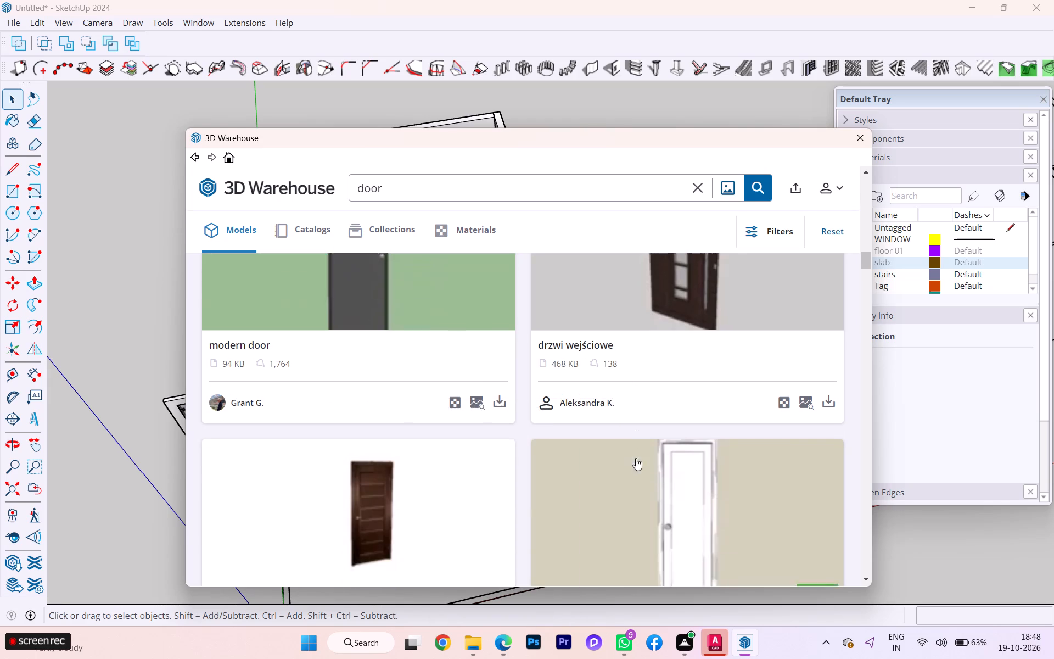
scroll(659, 493, "down", 1)
scroll(661, 497, "up", 1)
scroll(663, 499, "down", 2)
scroll(663, 501, "up", 1)
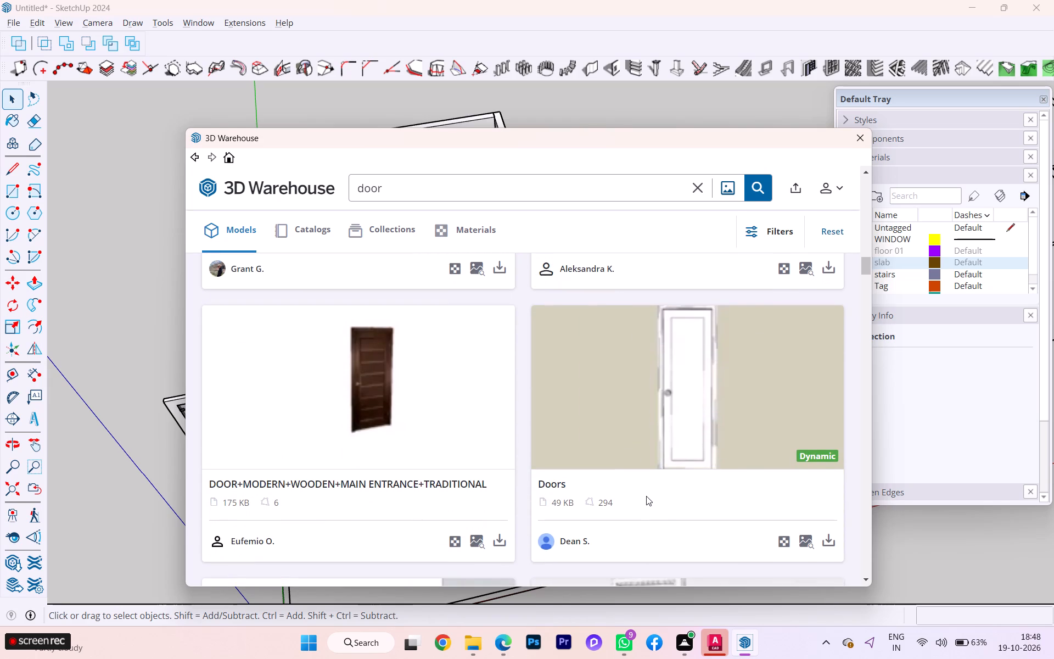
scroll(643, 494, "down", 7)
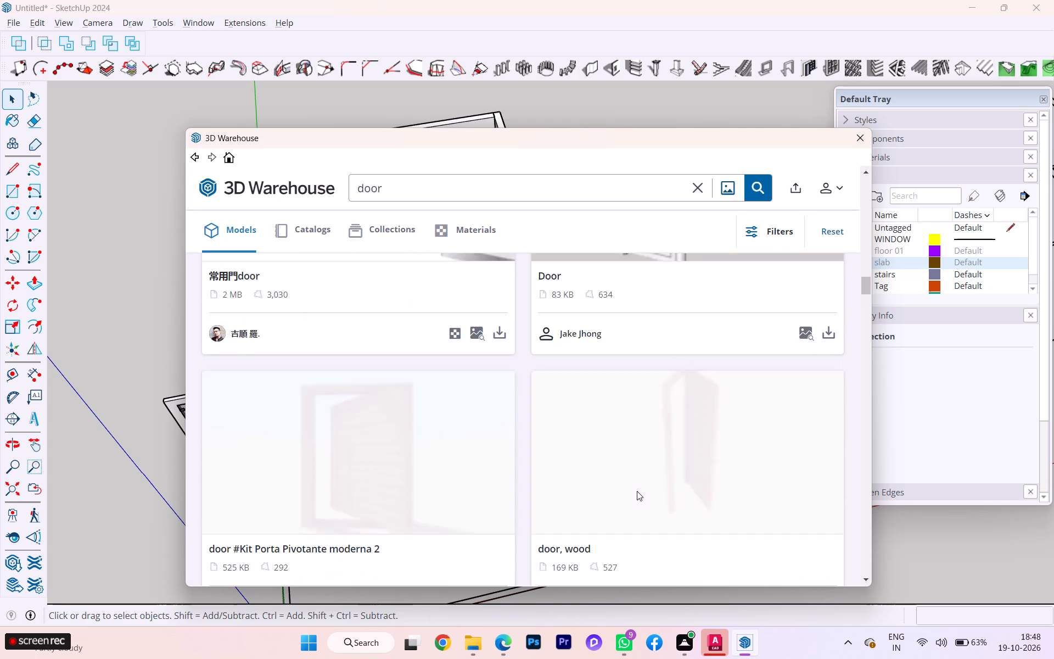
scroll(637, 491, "down", 4)
scroll(637, 491, "up", 2)
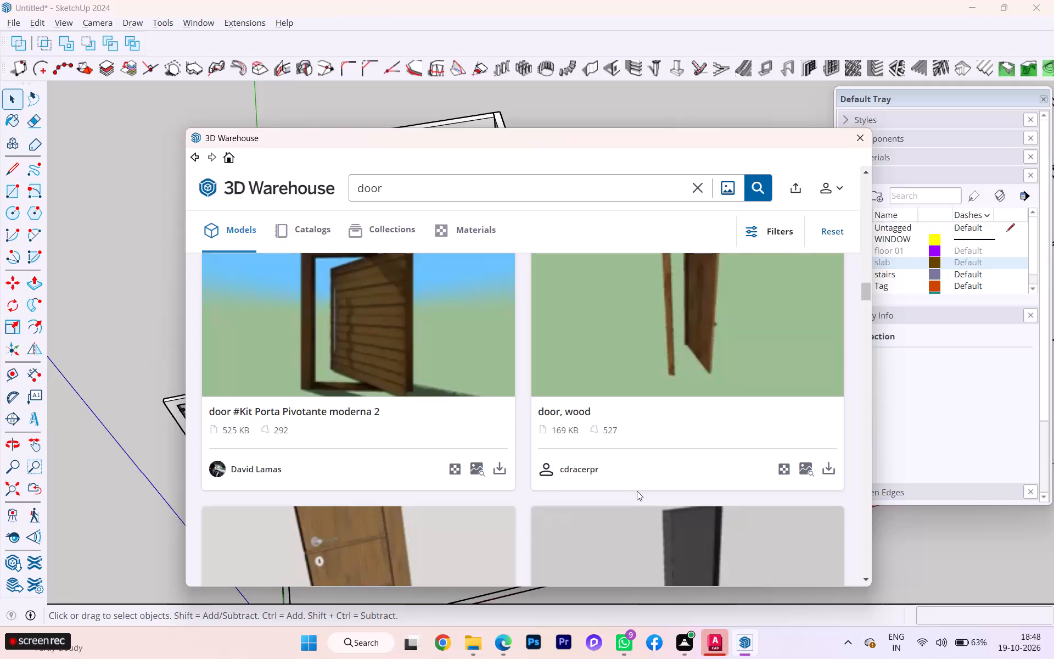
scroll(637, 491, "down", 3)
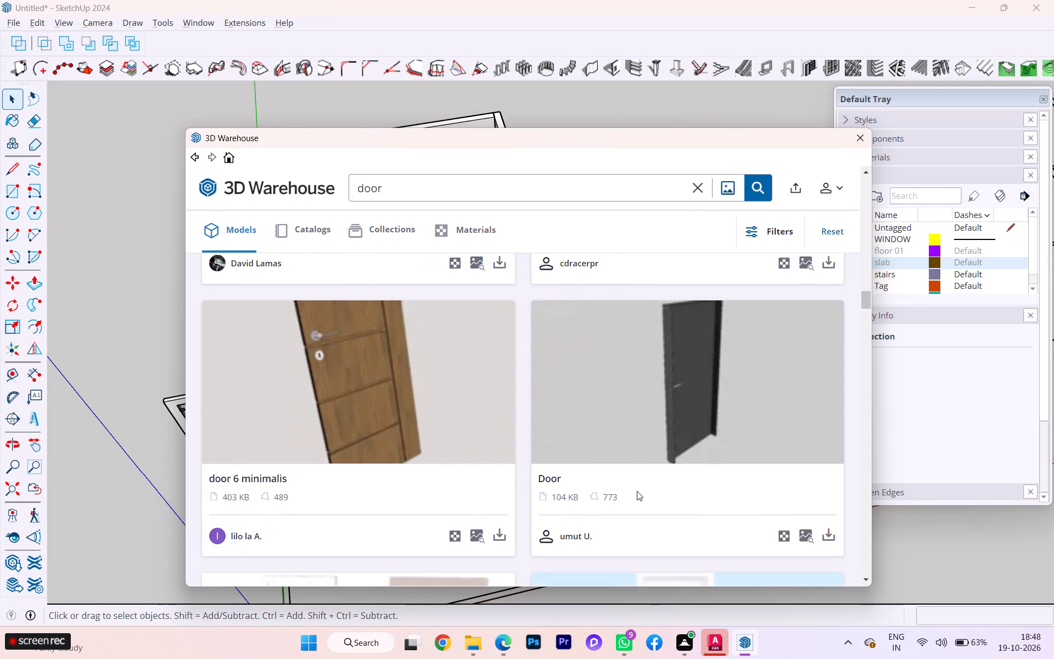
scroll(637, 491, "up", 6)
scroll(637, 491, "down", 10)
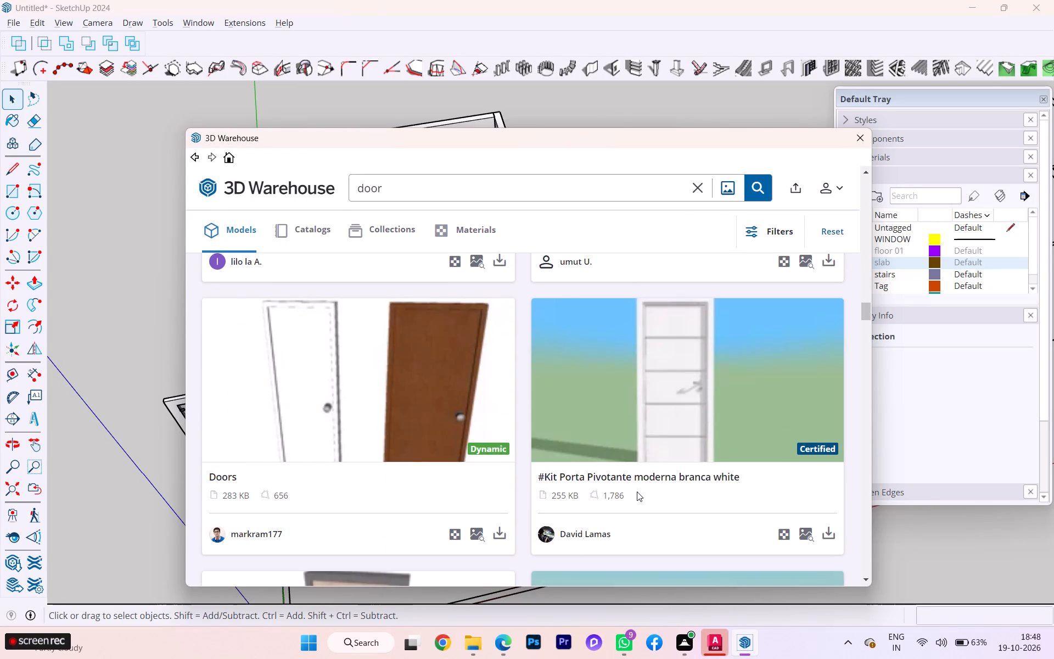
scroll(637, 492, "down", 1)
scroll(637, 492, "up", 1)
scroll(637, 492, "down", 9)
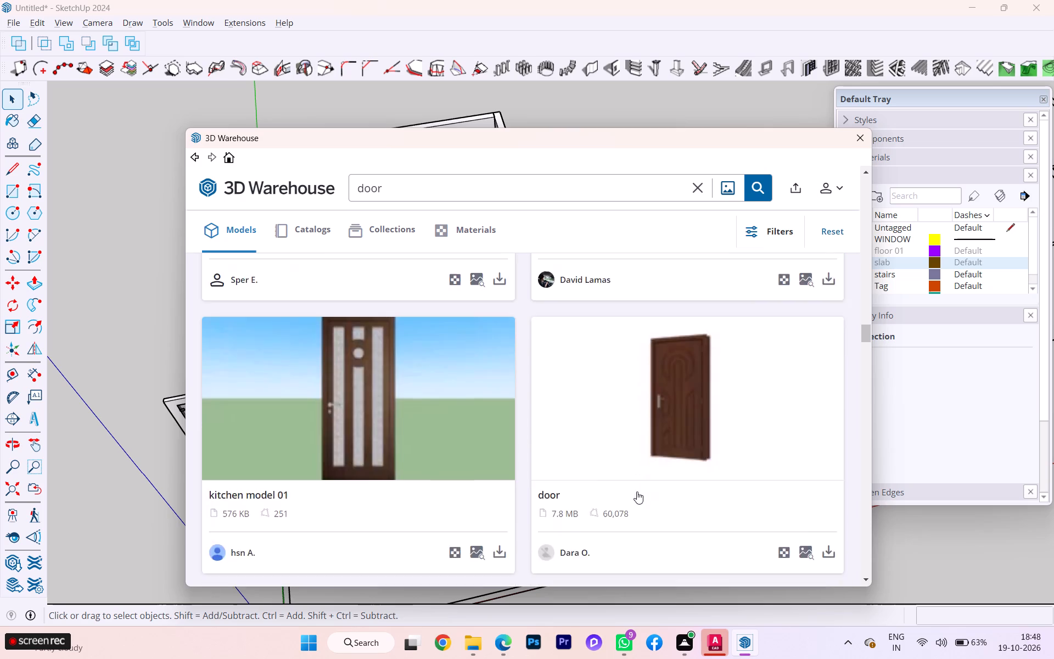
scroll(637, 492, "down", 3)
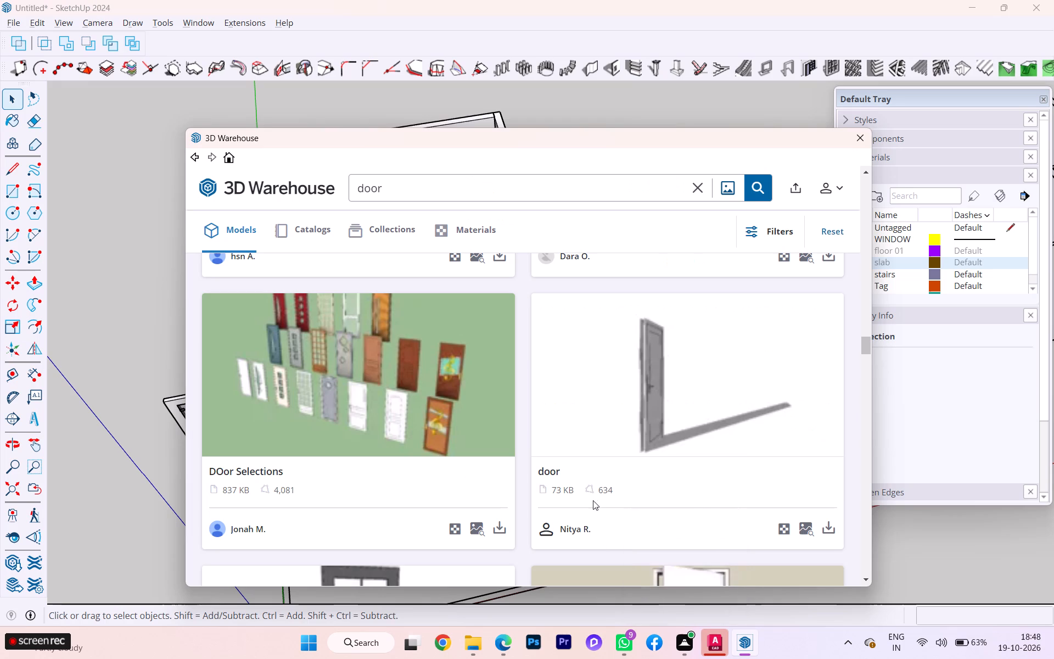
scroll(593, 495, "down", 1)
scroll(593, 495, "up", 1)
scroll(593, 495, "down", 4)
scroll(593, 495, "up", 2)
scroll(593, 495, "down", 5)
scroll(593, 495, "up", 1)
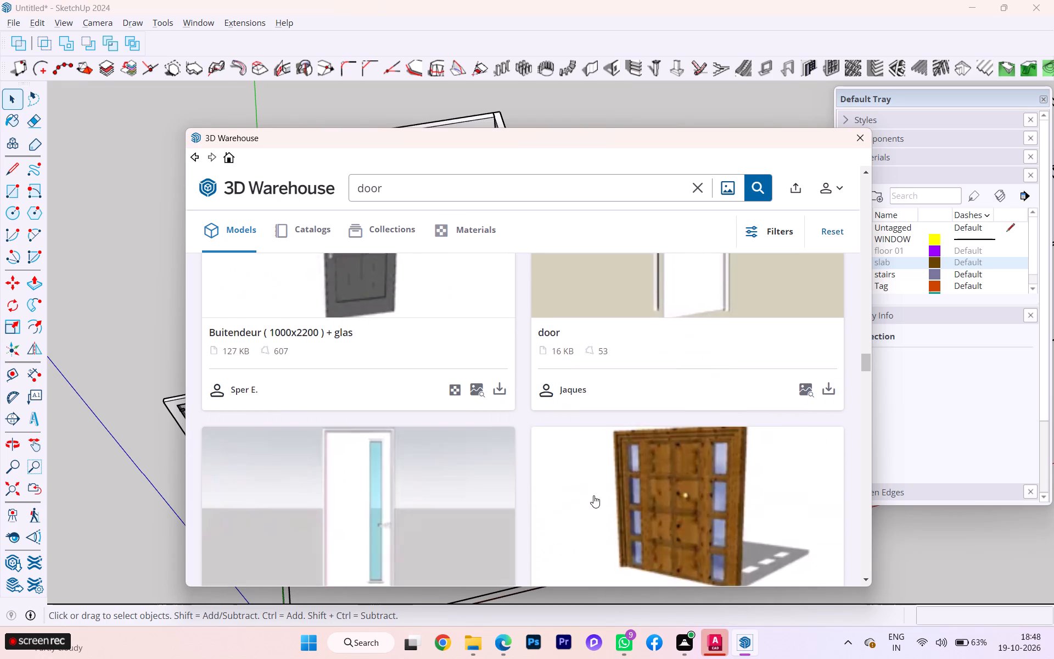
scroll(593, 495, "down", 4)
scroll(593, 495, "up", 3)
scroll(593, 495, "down", 8)
scroll(593, 495, "up", 1)
scroll(593, 495, "down", 1)
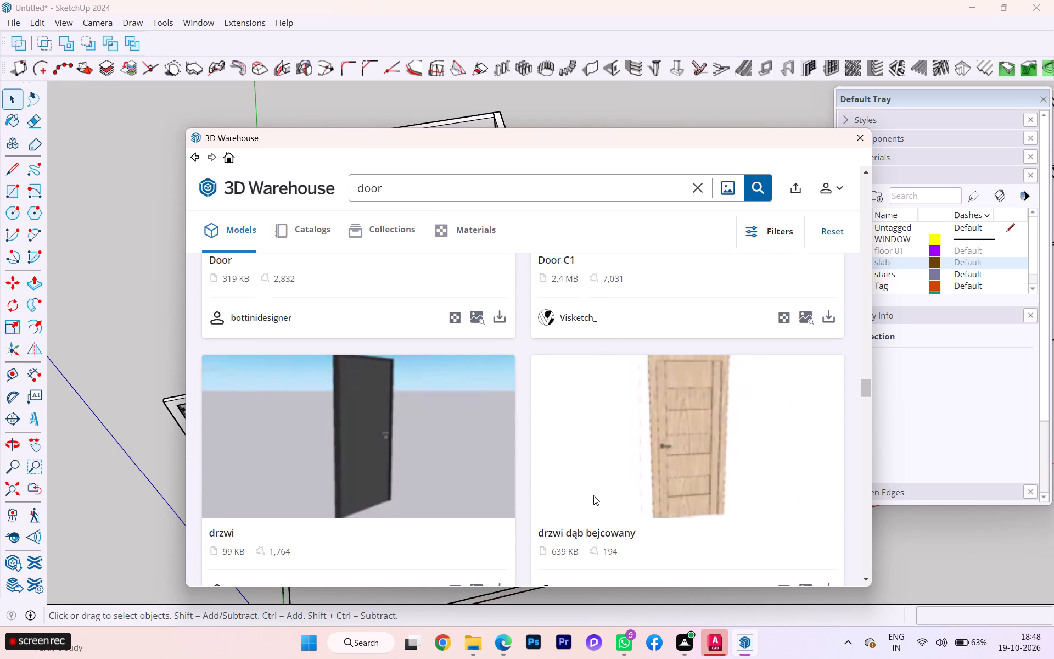
scroll(593, 495, "down", 4)
scroll(593, 497, "up", 3)
scroll(593, 497, "down", 6)
scroll(593, 498, "up", 1)
scroll(593, 501, "down", 3)
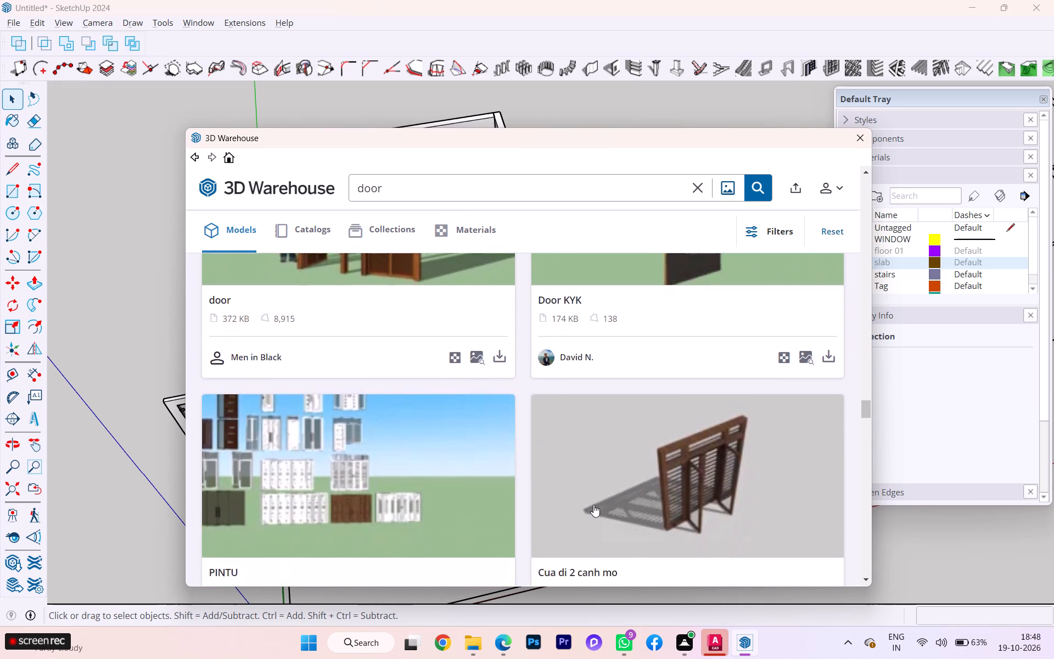
scroll(593, 505, "down", 5)
scroll(593, 506, "up", 1)
scroll(593, 506, "down", 3)
scroll(593, 506, "up", 1)
scroll(593, 506, "down", 7)
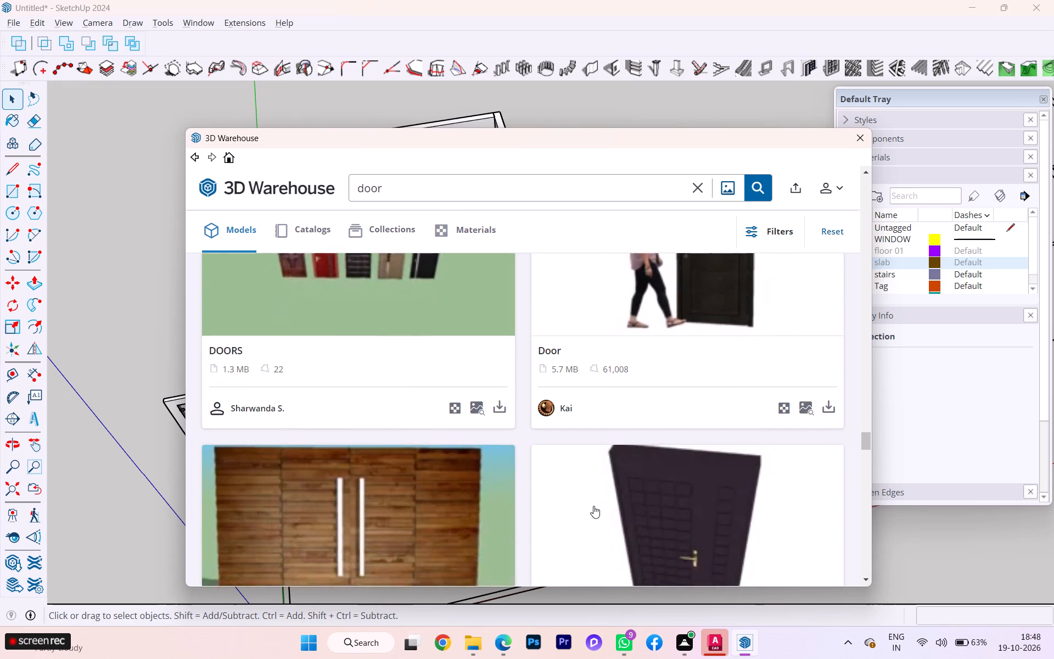
scroll(593, 506, "up", 1)
scroll(593, 506, "down", 1)
scroll(593, 506, "up", 2)
scroll(593, 506, "down", 1)
scroll(593, 506, "up", 2)
scroll(593, 506, "down", 2)
scroll(593, 506, "up", 5)
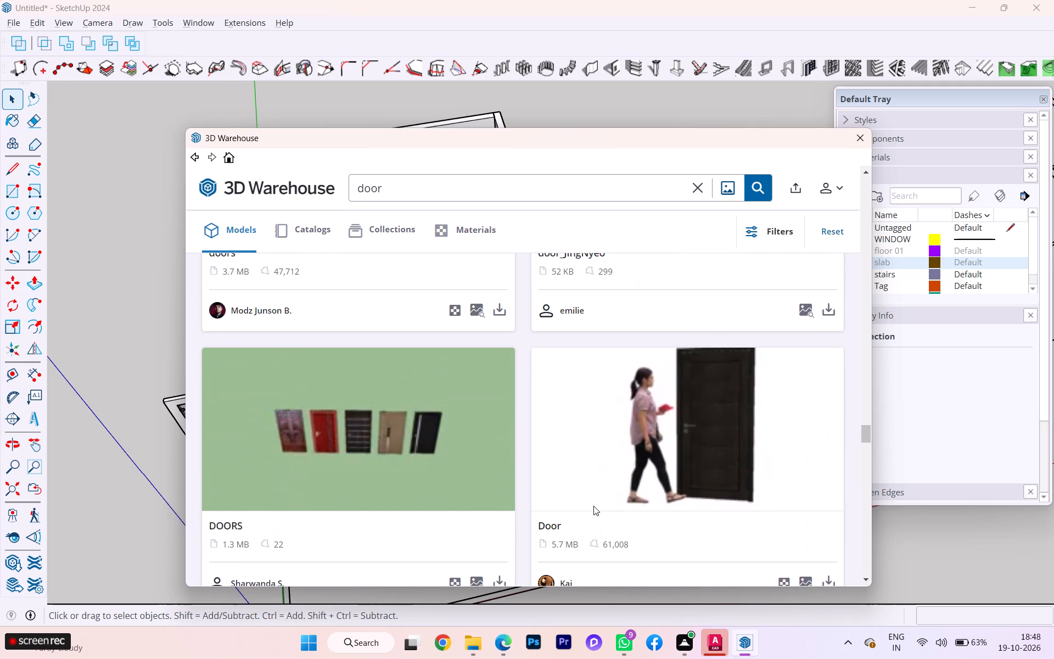
scroll(593, 511, "down", 3)
scroll(593, 517, "up", 3)
scroll(593, 517, "down", 2)
scroll(593, 518, "up", 1)
scroll(594, 518, "down", 2)
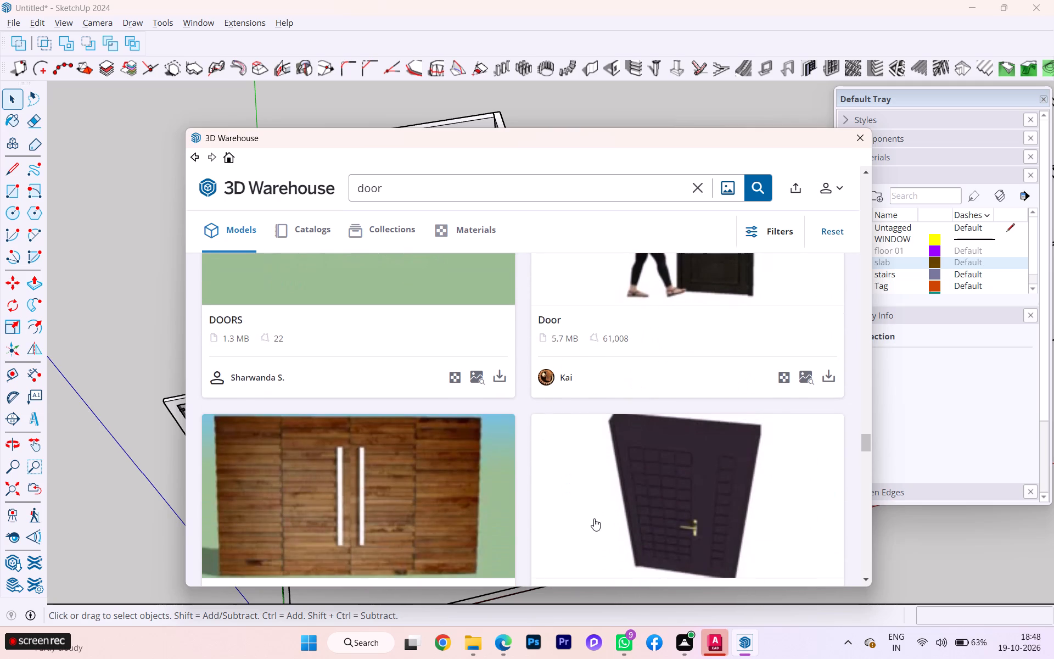
scroll(594, 518, "down", 2)
scroll(594, 518, "up", 1)
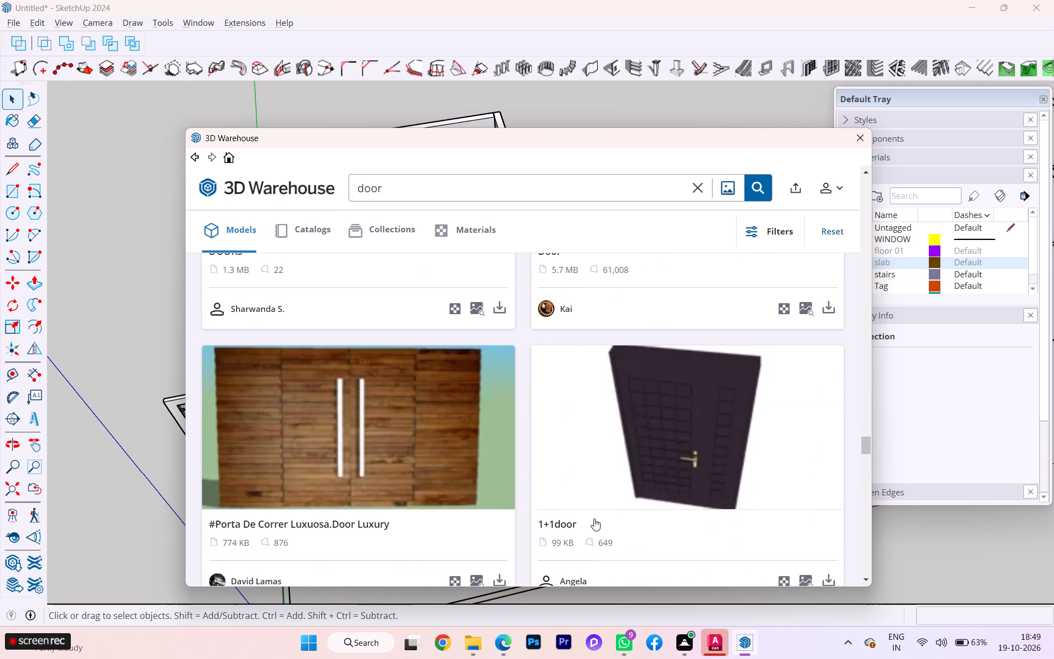
scroll(594, 520, "down", 4)
scroll(594, 520, "up", 1)
scroll(594, 520, "down", 4)
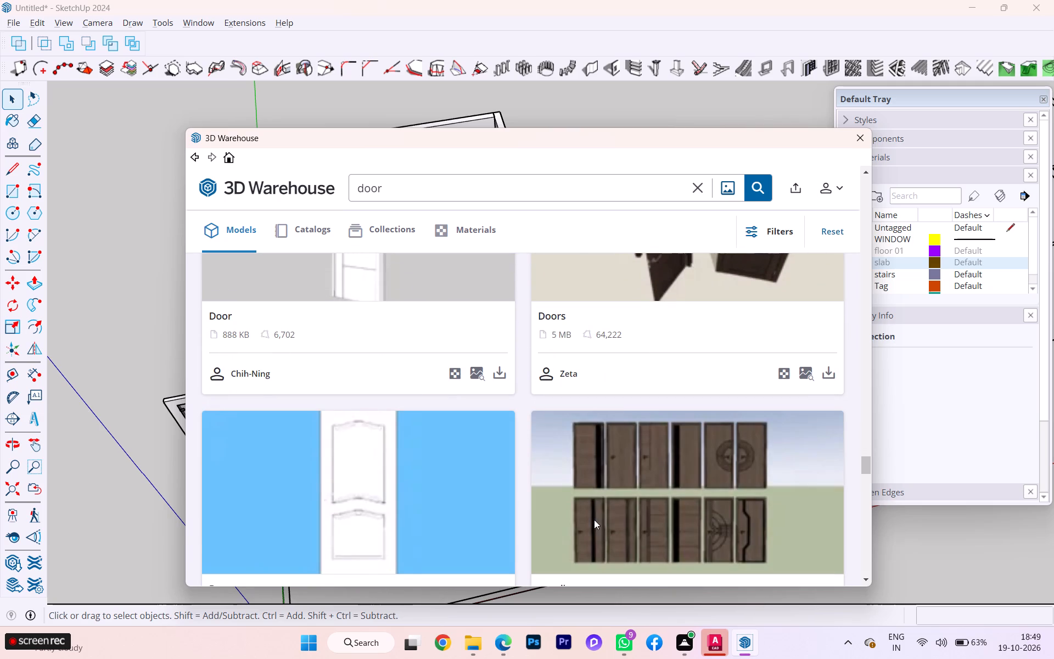
scroll(594, 520, "up", 2)
scroll(594, 520, "down", 2)
scroll(594, 520, "up", 3)
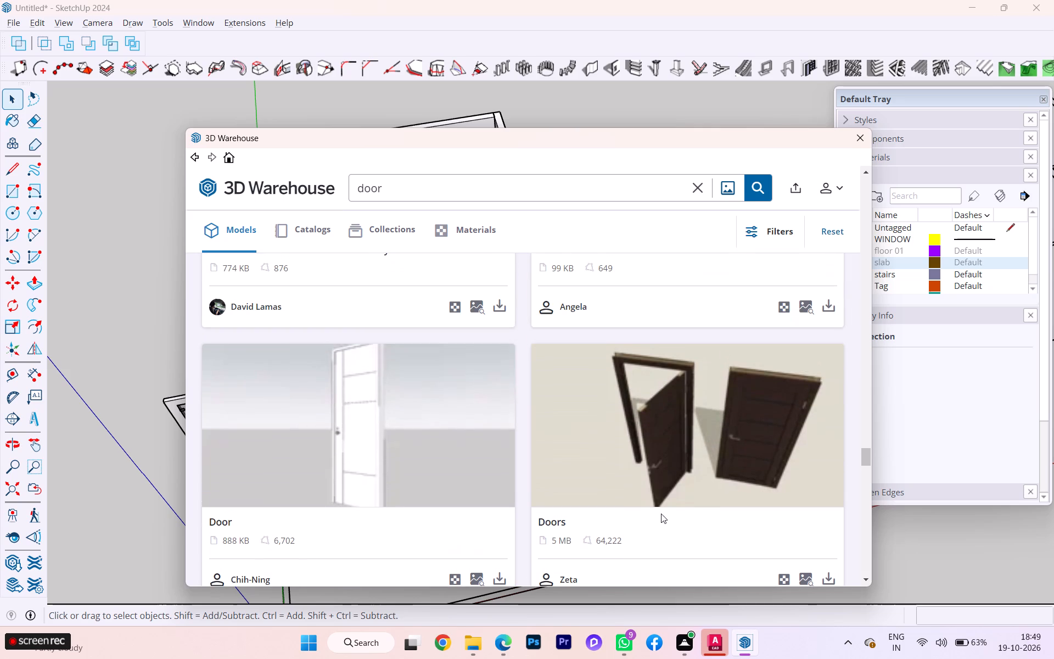
Load the 5 MB Doors model with two dark wooden doors and place it outside the plot boundary, beside the double glass door.
left_click(828, 576)
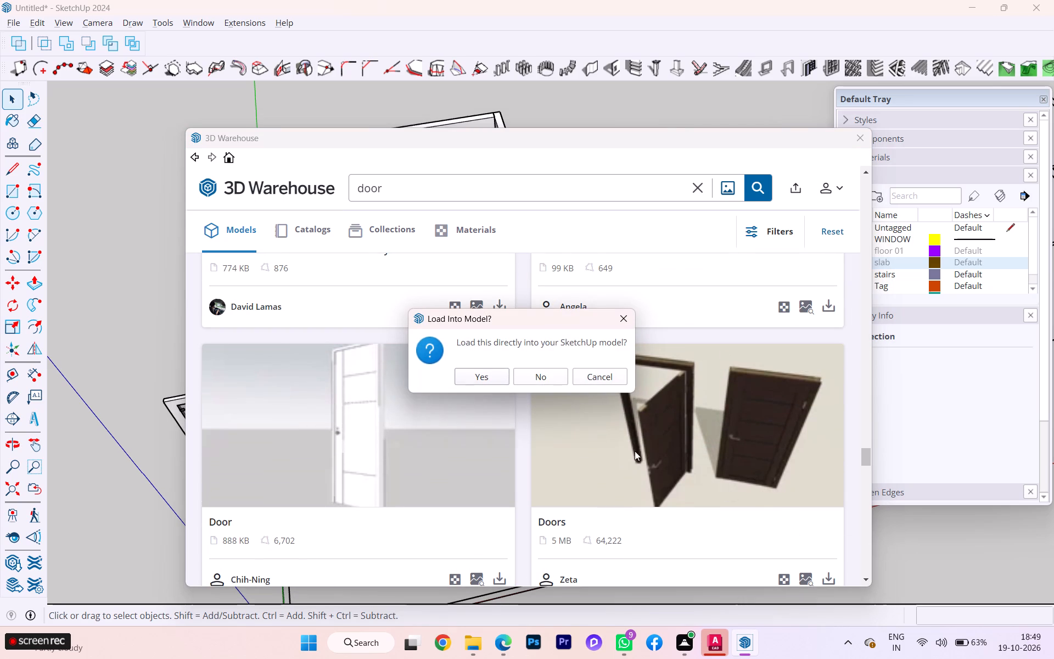
left_click(465, 376)
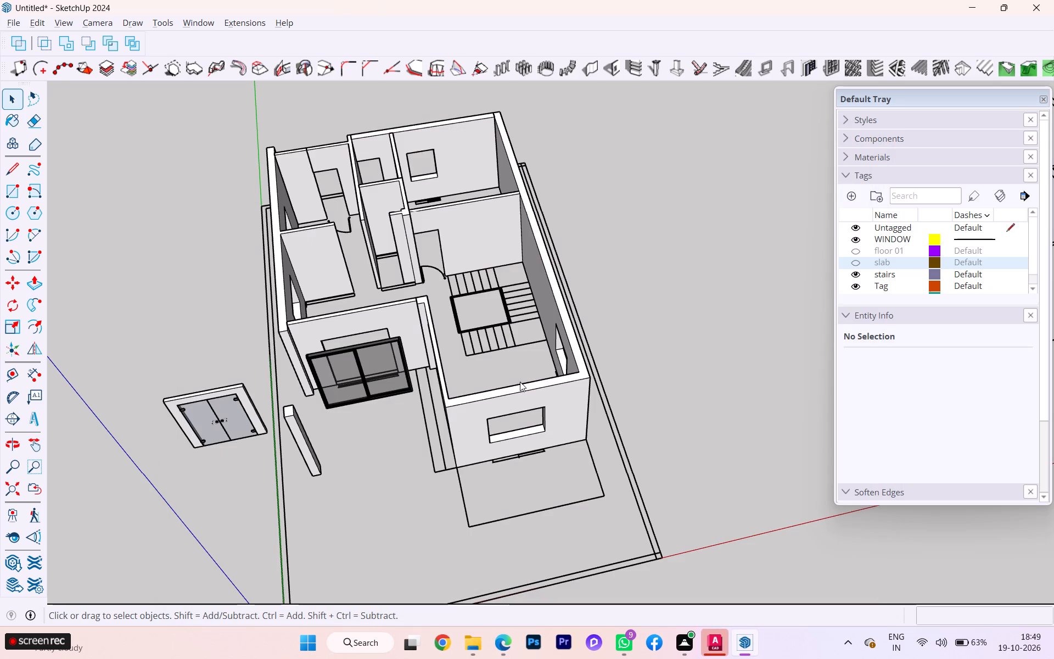
scroll(397, 466, "up", 1)
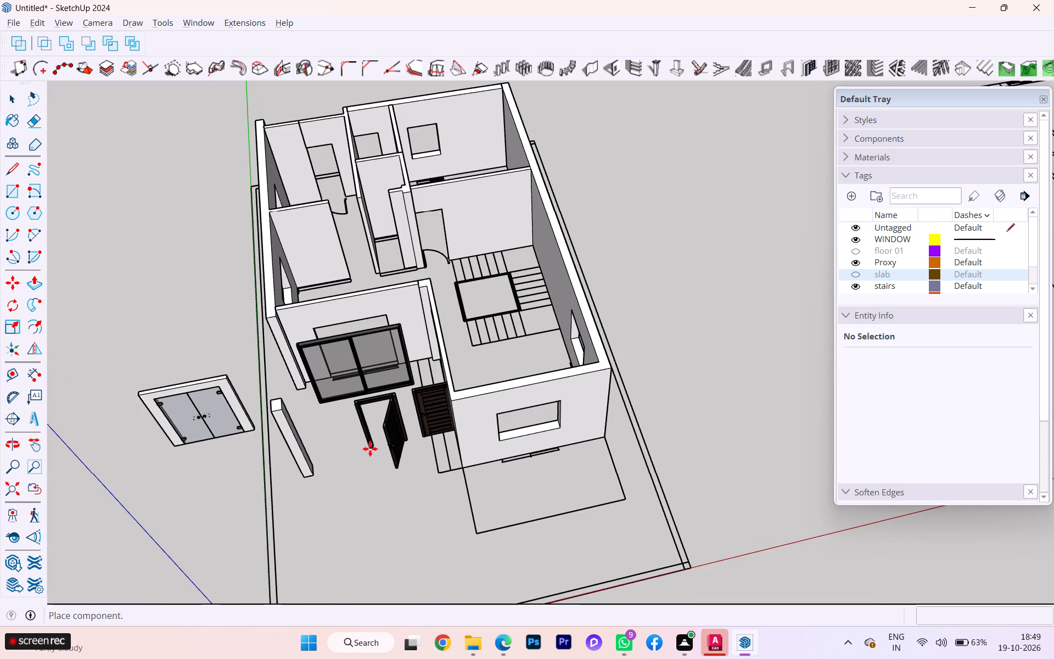
scroll(370, 449, "up", 4)
scroll(323, 463, "up", 2)
scroll(124, 487, "down", 2)
scroll(14, 513, "down", 2)
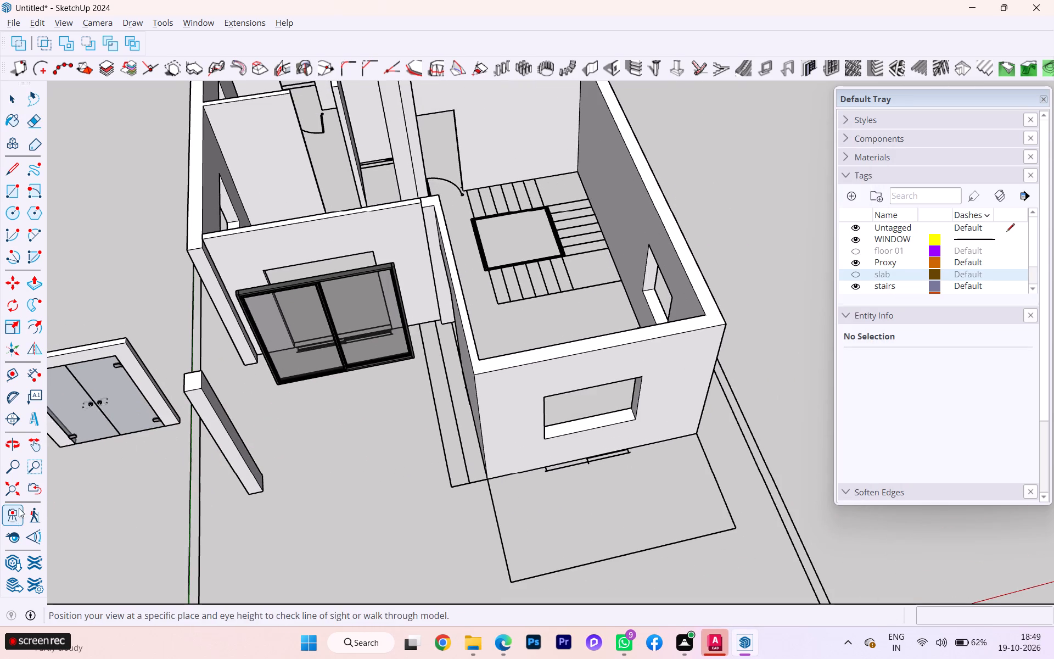
scroll(198, 484, "down", 4)
left_click(109, 510)
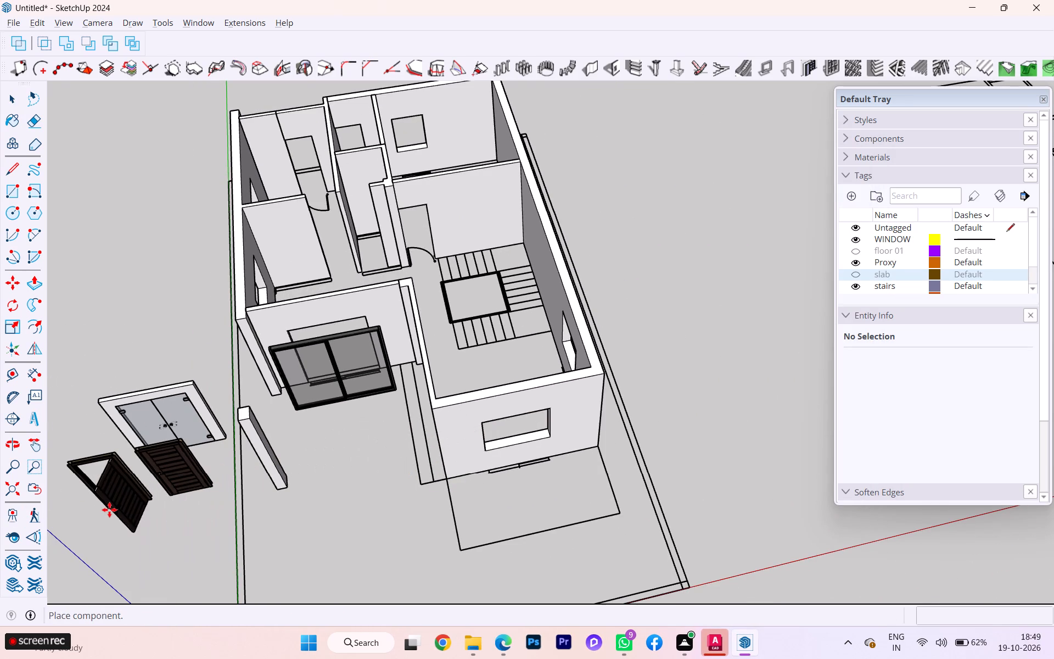
key("Escape")
key("space")
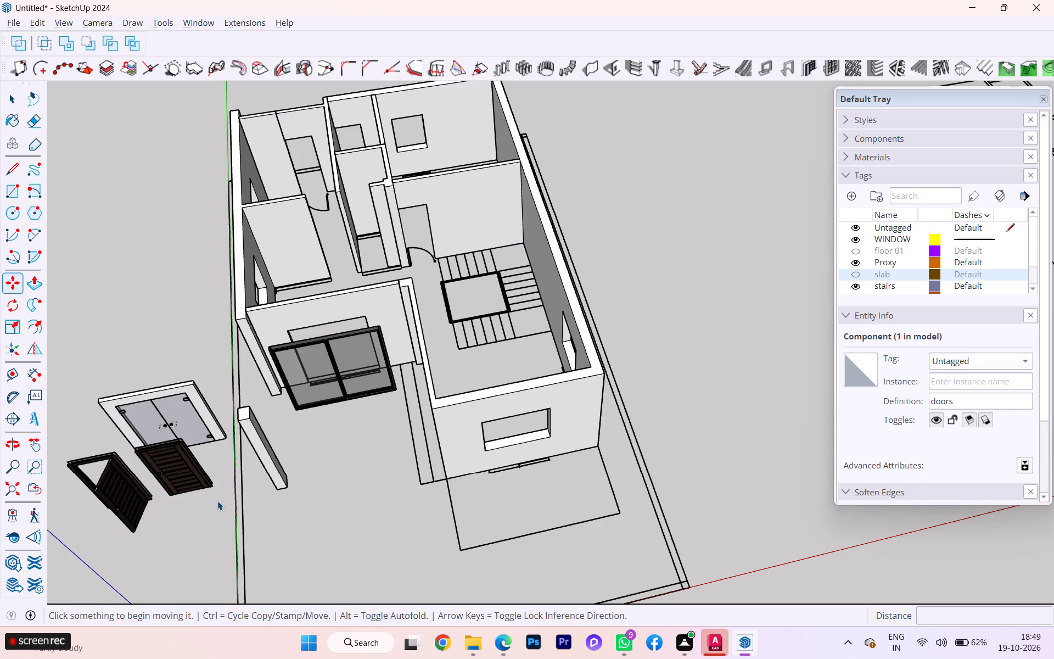
Reopen 3D Warehouse and search the models for "double door".
double_click(15, 552)
double_click(18, 565)
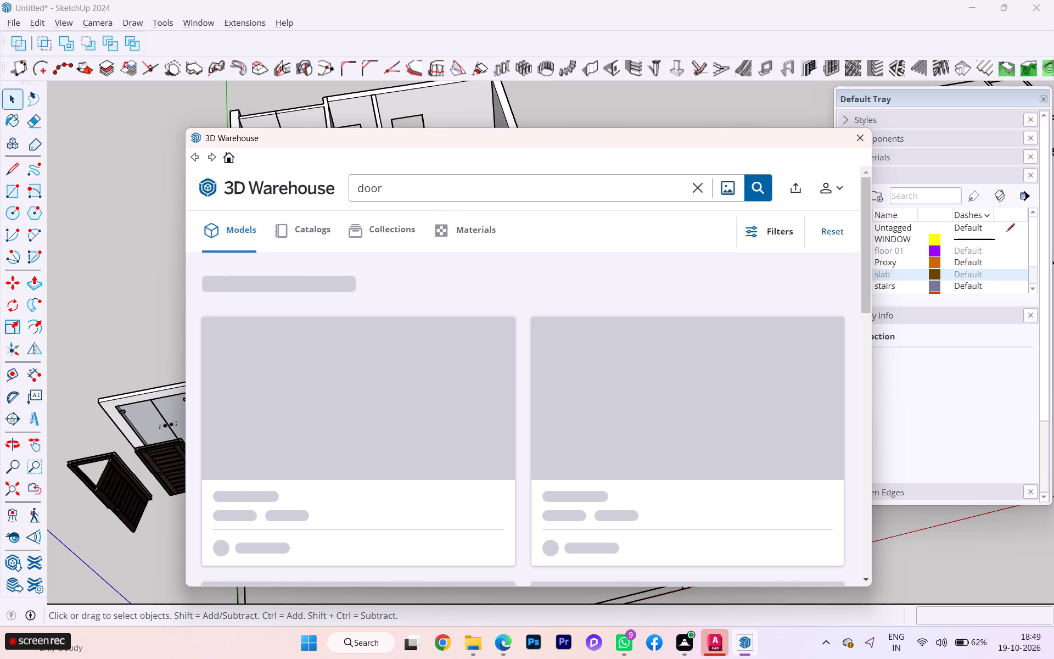
left_click(350, 187)
type("doub")
key("semicolon")
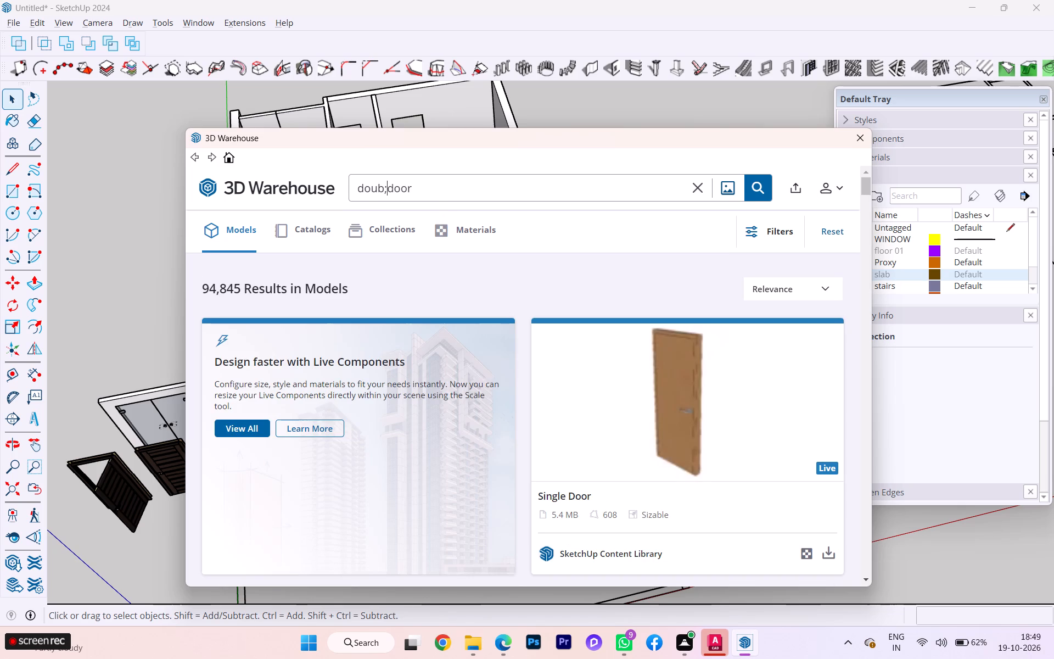
key("BackSpace")
type("le")
key("space")
key("Return")
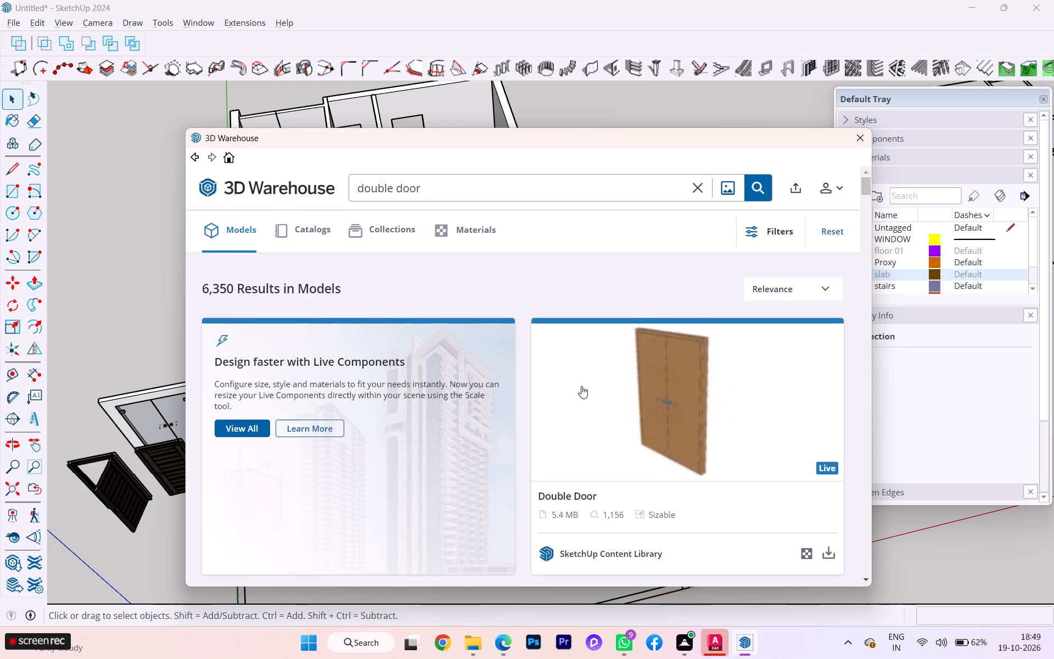
Load the 50 KB Double door model with dark brown panels and place it outside the plot boundary, beside the double glass door.
scroll(629, 406, "down", 5)
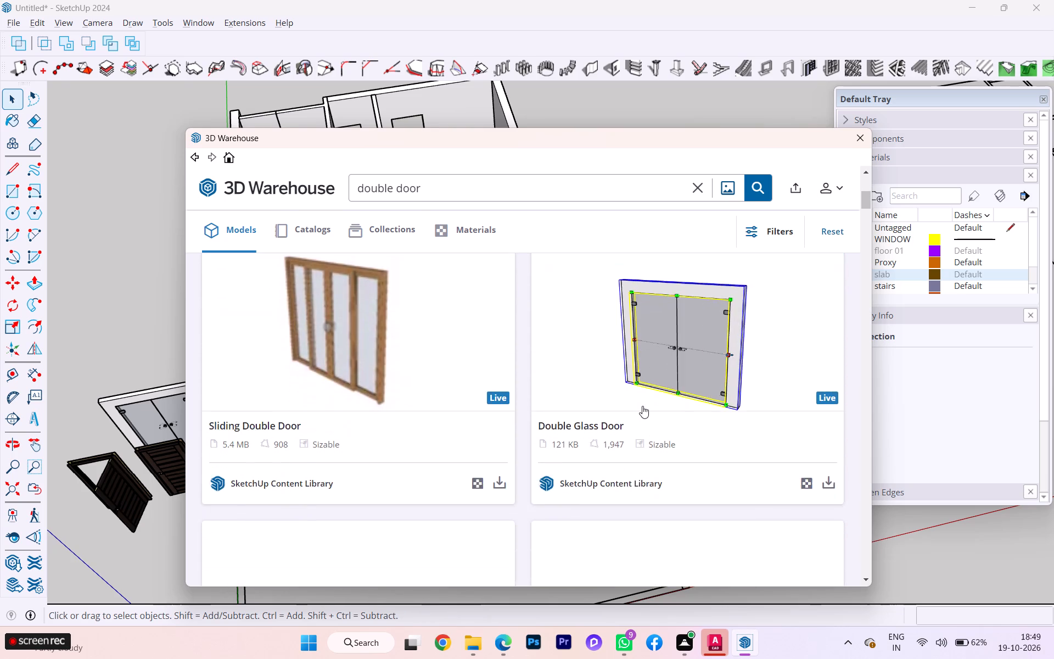
scroll(642, 406, "down", 3)
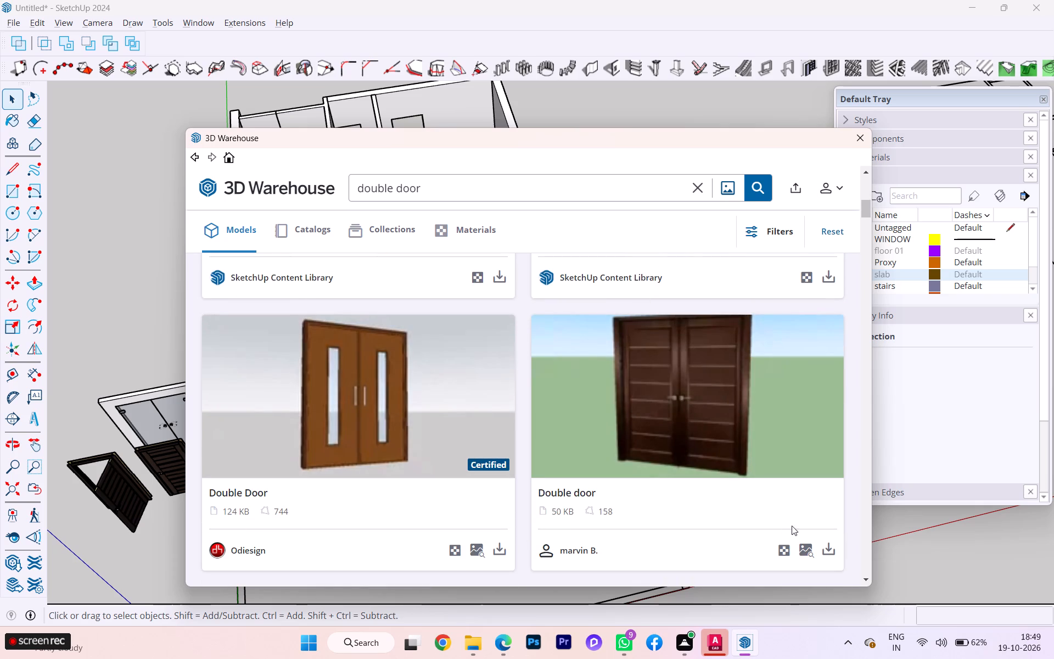
left_click(831, 551)
left_click(463, 380)
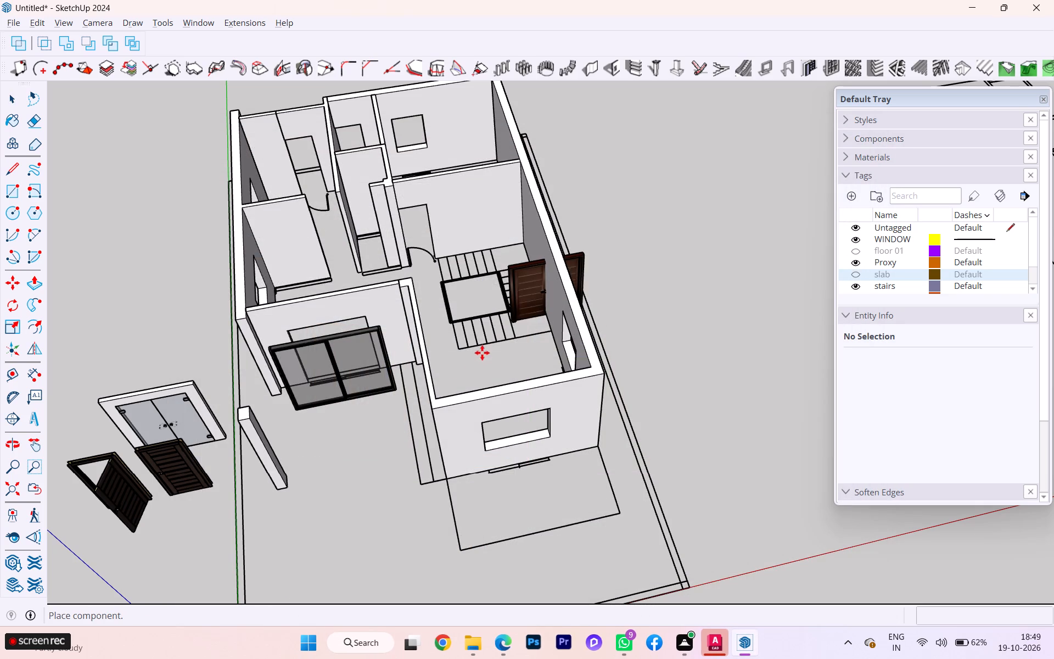
scroll(227, 444, "up", 20)
scroll(227, 444, "up", 3)
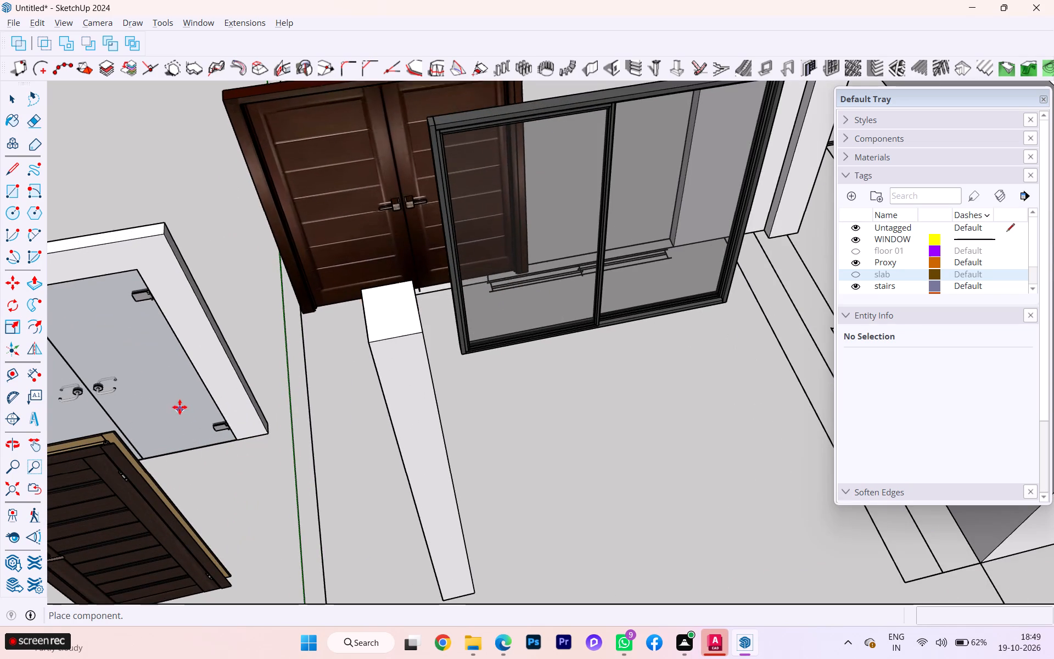
scroll(182, 396, "down", 3)
scroll(188, 395, "up", 1)
scroll(190, 395, "down", 1)
scroll(357, 392, "down", 5)
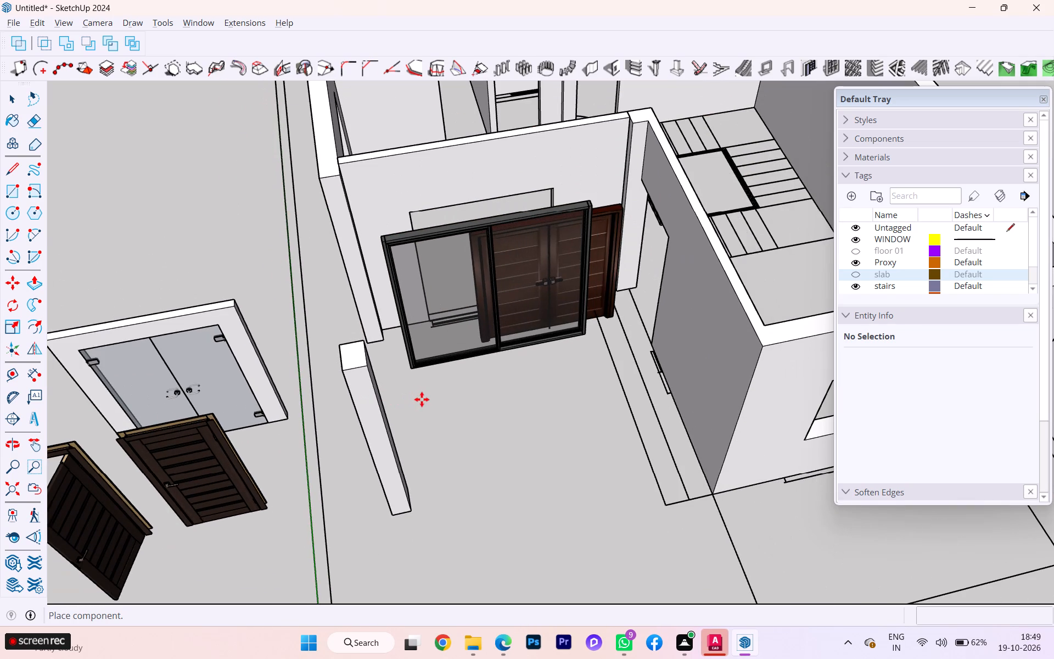
scroll(422, 388, "down", 4)
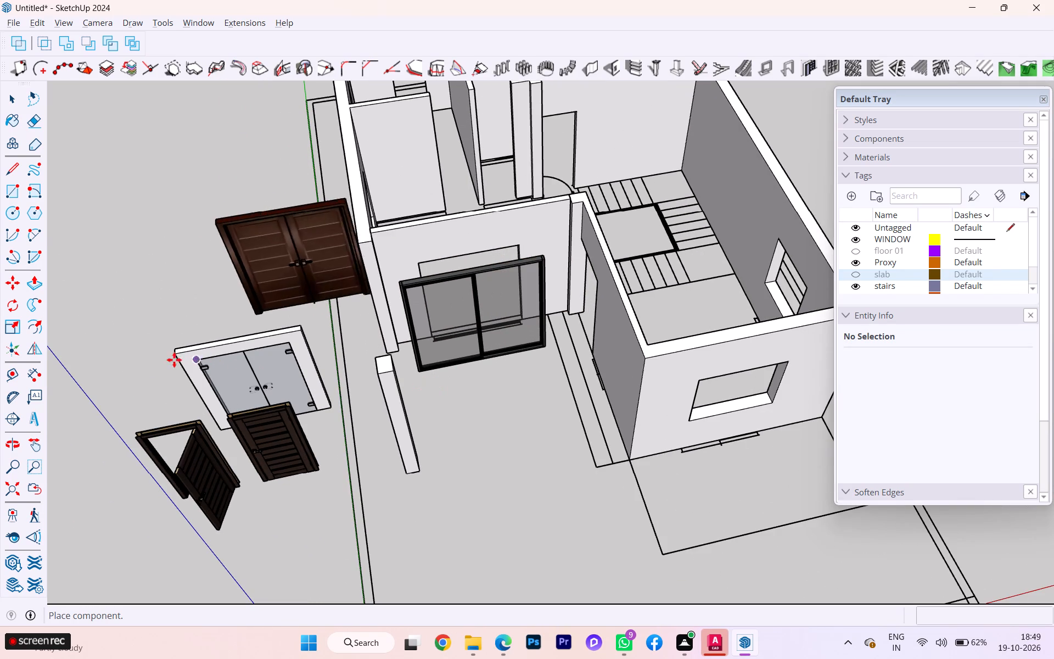
left_click(144, 372)
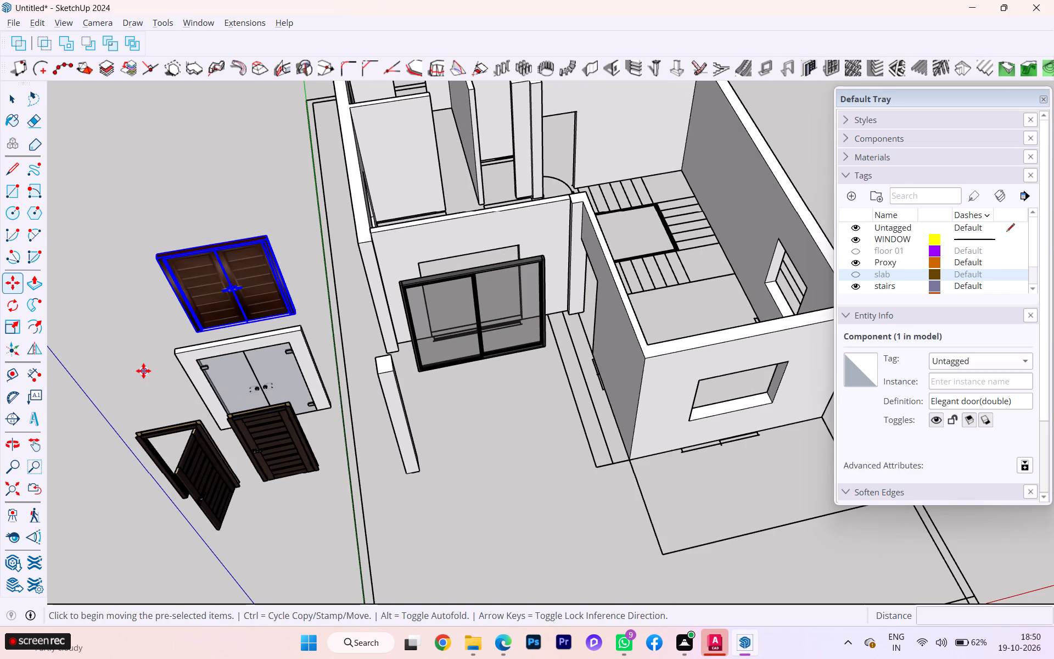
key("Escape")
key("space")
Examine the placed door models and the ground-floor openings of the house from several angles.
scroll(179, 361, "down", 2)
scroll(176, 361, "up", 1)
scroll(173, 362, "down", 1)
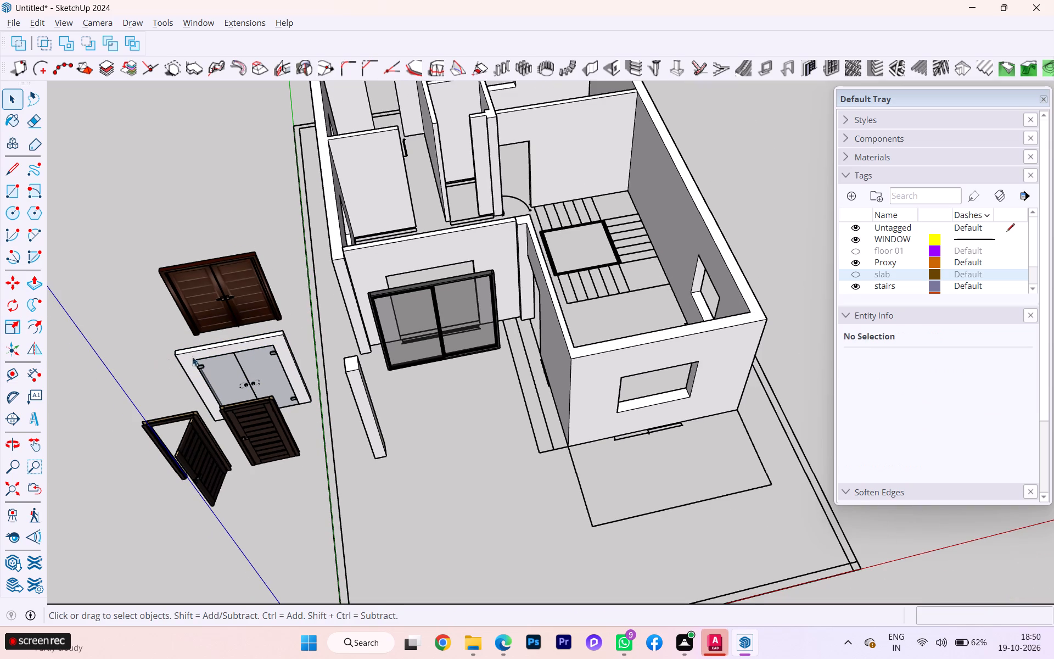
middle_click_drag(414, 334, 433, 292)
scroll(413, 319, "up", 1)
scroll(413, 322, "down", 5)
scroll(412, 330, "up", 6)
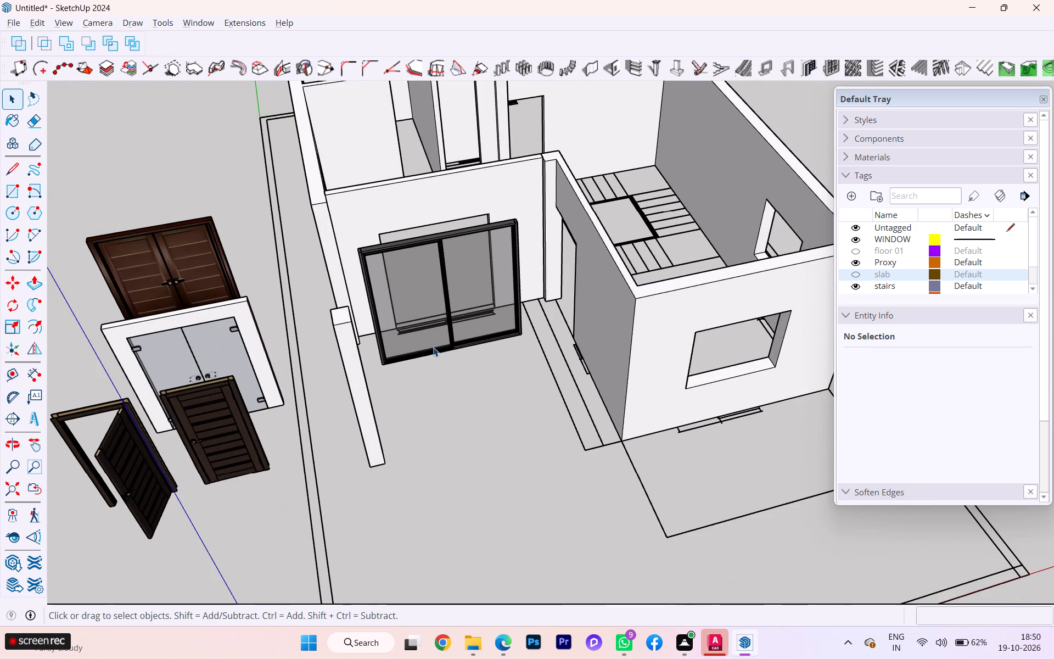
scroll(307, 354, "down", 1)
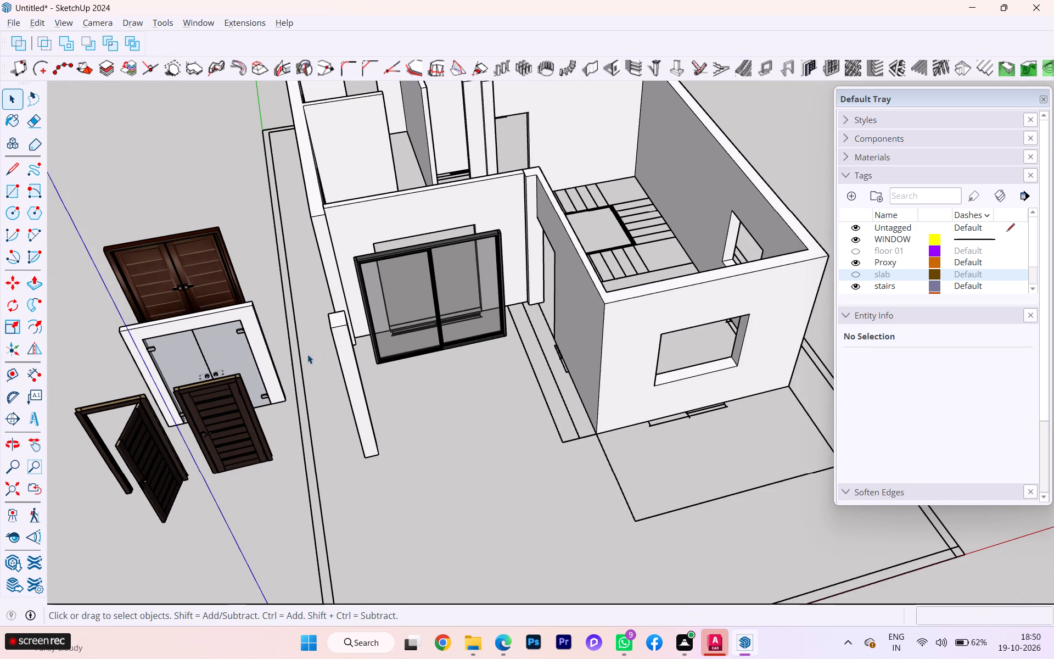
scroll(287, 348, "up", 2)
middle_click_drag(448, 353, 692, 330)
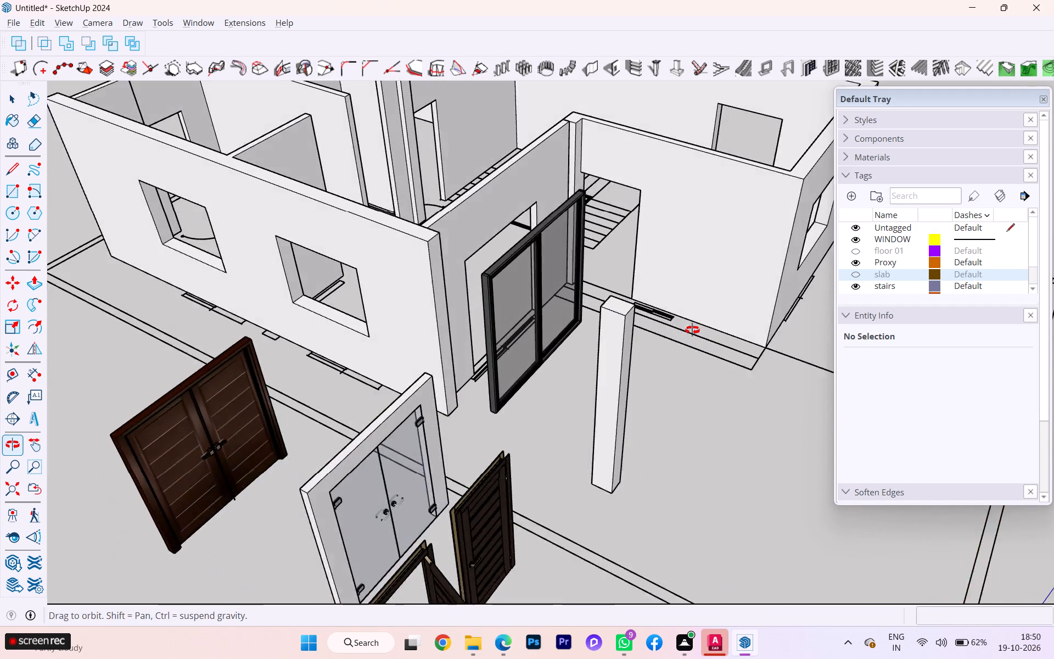
middle_click_drag(692, 330, 563, 328)
scroll(442, 323, "down", 5)
scroll(431, 325, "up", 5)
scroll(430, 325, "down", 1)
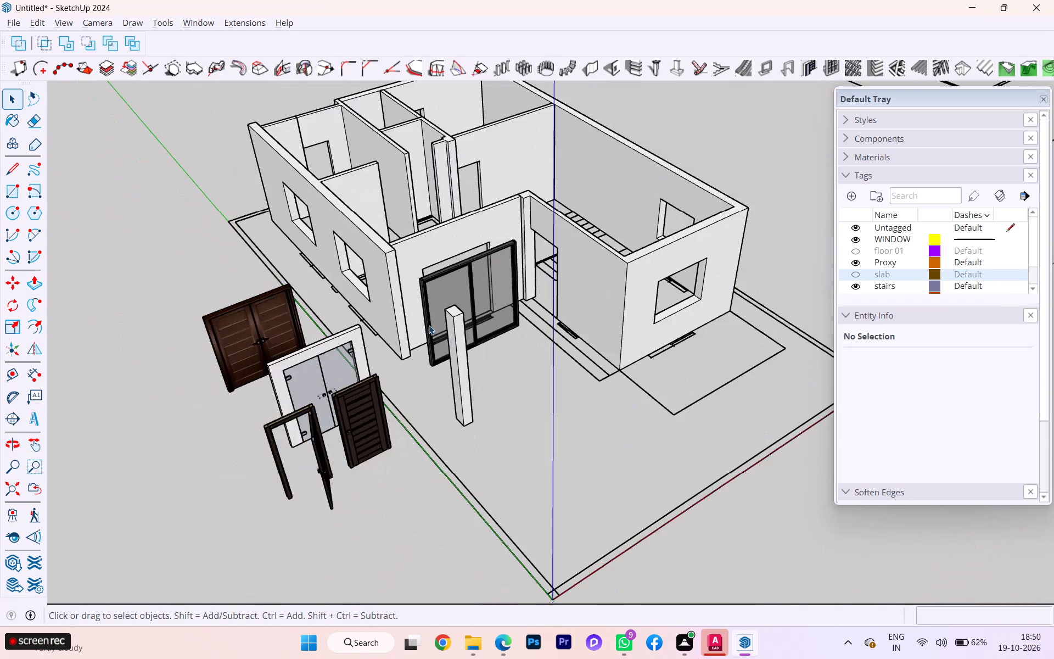
scroll(352, 316, "down", 1)
scroll(352, 316, "up", 1)
scroll(347, 318, "down", 10)
scroll(253, 320, "down", 1)
scroll(264, 320, "up", 3)
scroll(397, 300, "up", 1)
scroll(397, 300, "down", 1)
scroll(397, 300, "up", 6)
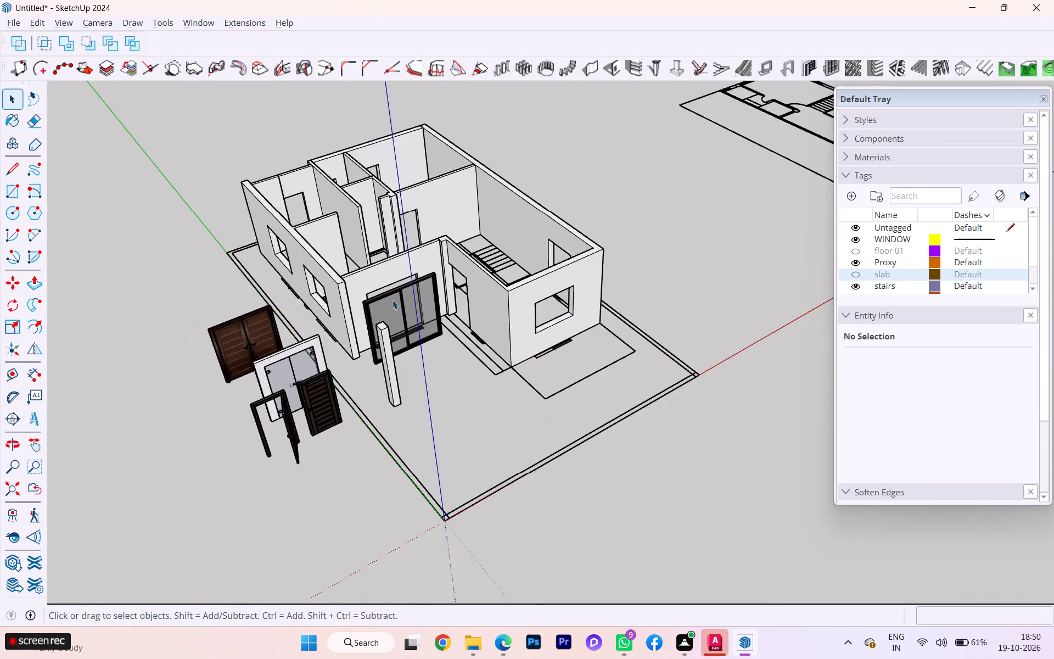
Delete the WINDOW-tagged plan symbol on the floor of the large parking-side opening, behind the dark sliding glass frame.
scroll(393, 300, "up", 6)
scroll(382, 292, "down", 1)
scroll(382, 292, "up", 1)
scroll(382, 292, "down", 2)
scroll(382, 292, "up", 1)
scroll(382, 292, "down", 1)
scroll(382, 292, "up", 1)
scroll(382, 292, "down", 1)
scroll(382, 292, "up", 2)
scroll(382, 292, "down", 1)
scroll(382, 292, "up", 4)
scroll(383, 294, "down", 3)
scroll(383, 294, "up", 1)
scroll(383, 294, "down", 1)
scroll(383, 294, "up", 1)
scroll(383, 294, "down", 2)
scroll(383, 294, "up", 4)
scroll(383, 297, "down", 1)
scroll(383, 297, "up", 2)
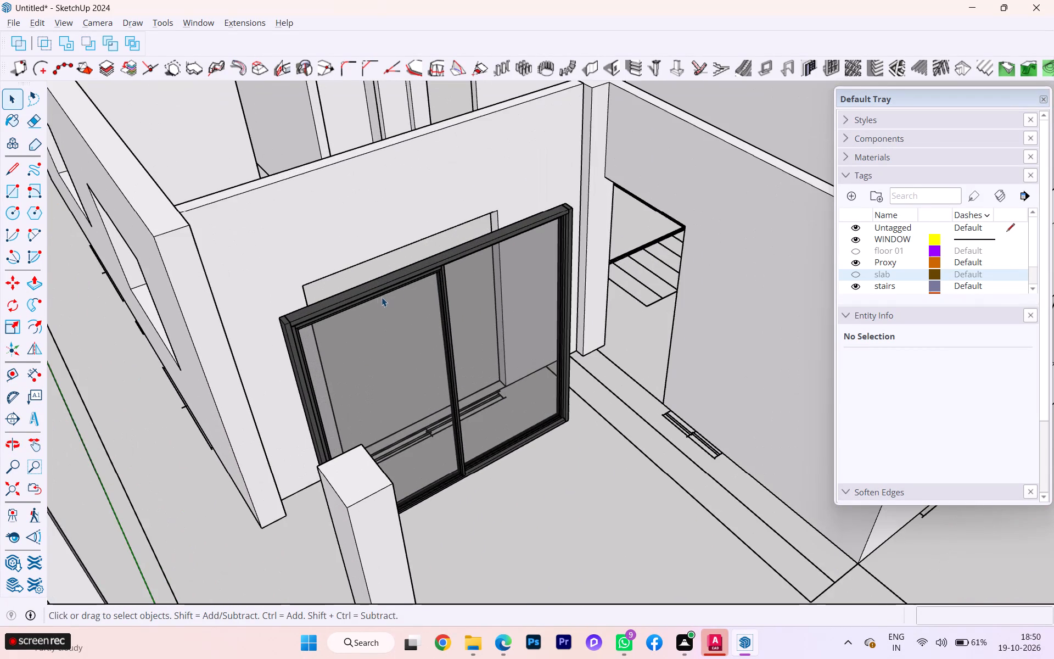
scroll(373, 298, "down", 4)
scroll(356, 317, "up", 5)
scroll(351, 321, "down", 1)
middle_click_drag(351, 320, 360, 320)
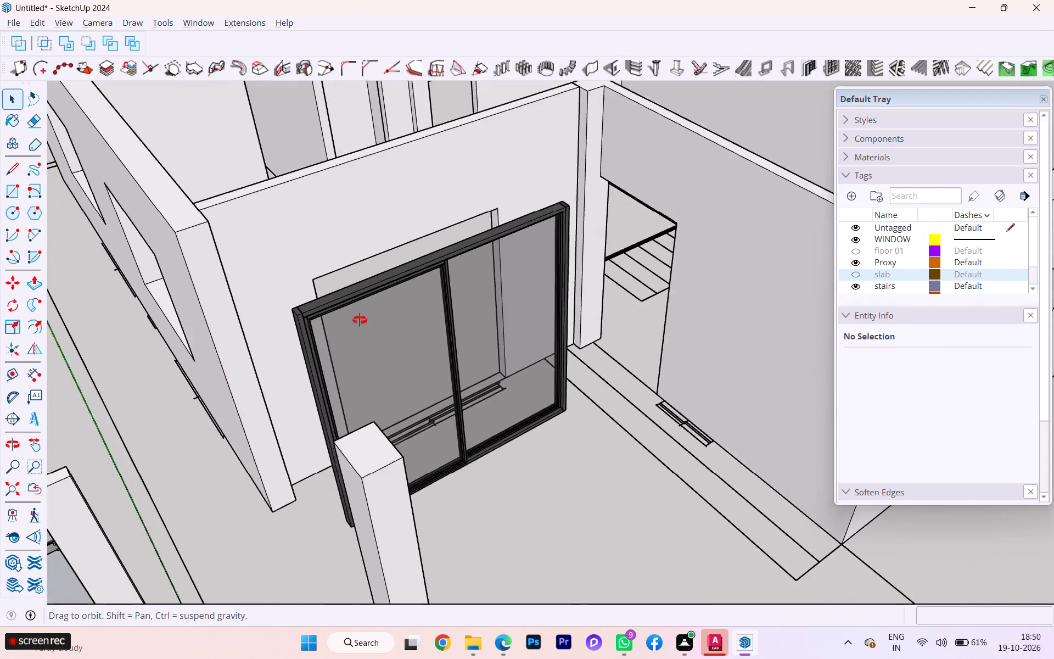
middle_click_drag(360, 320, 571, 372)
scroll(541, 437, "up", 1)
scroll(554, 442, "down", 1)
scroll(557, 443, "up", 3)
scroll(564, 446, "down", 1)
scroll(567, 448, "up", 4)
scroll(589, 461, "down", 4)
scroll(587, 460, "up", 1)
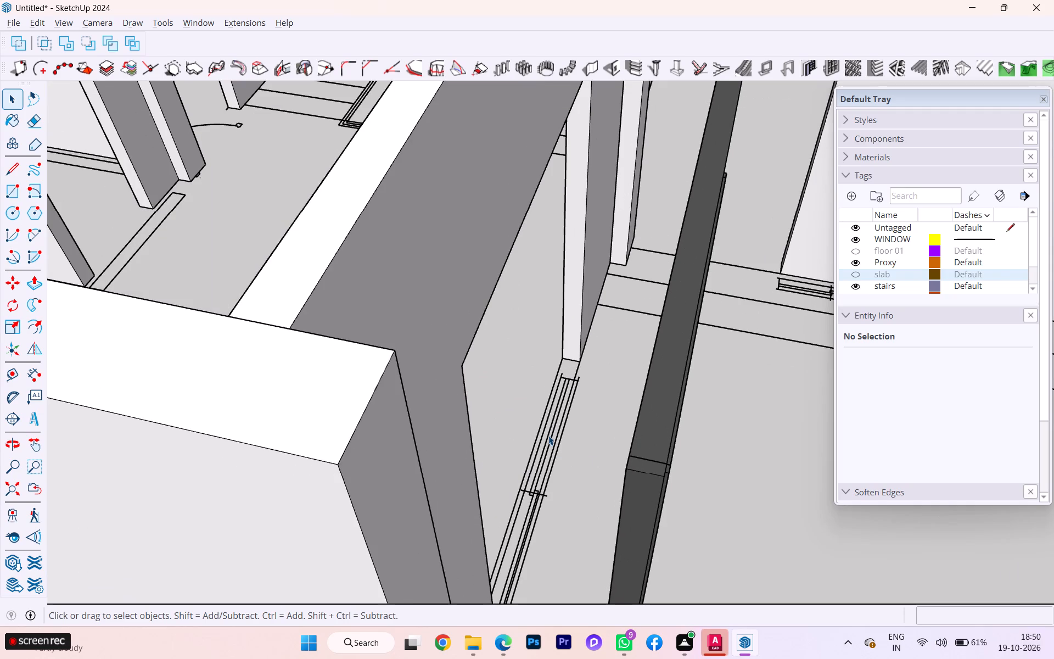
left_click(547, 434)
scroll(563, 427, "up", 1)
scroll(563, 427, "down", 1)
scroll(563, 426, "up", 6)
scroll(562, 427, "down", 1)
scroll(562, 427, "up", 3)
scroll(560, 417, "down", 2)
scroll(560, 417, "up", 1)
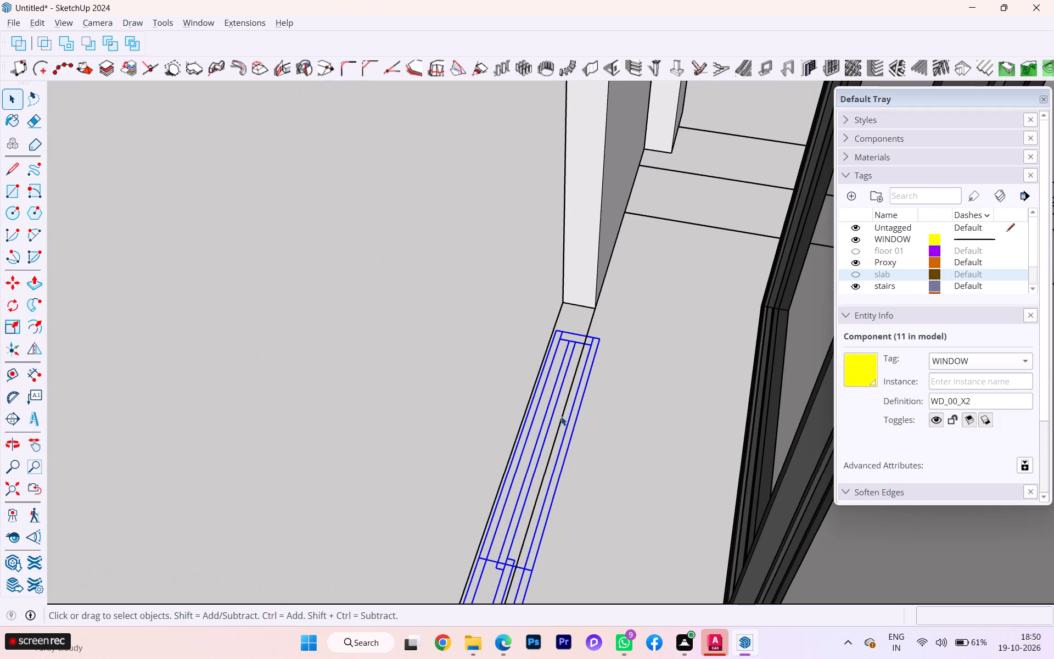
key("Delete")
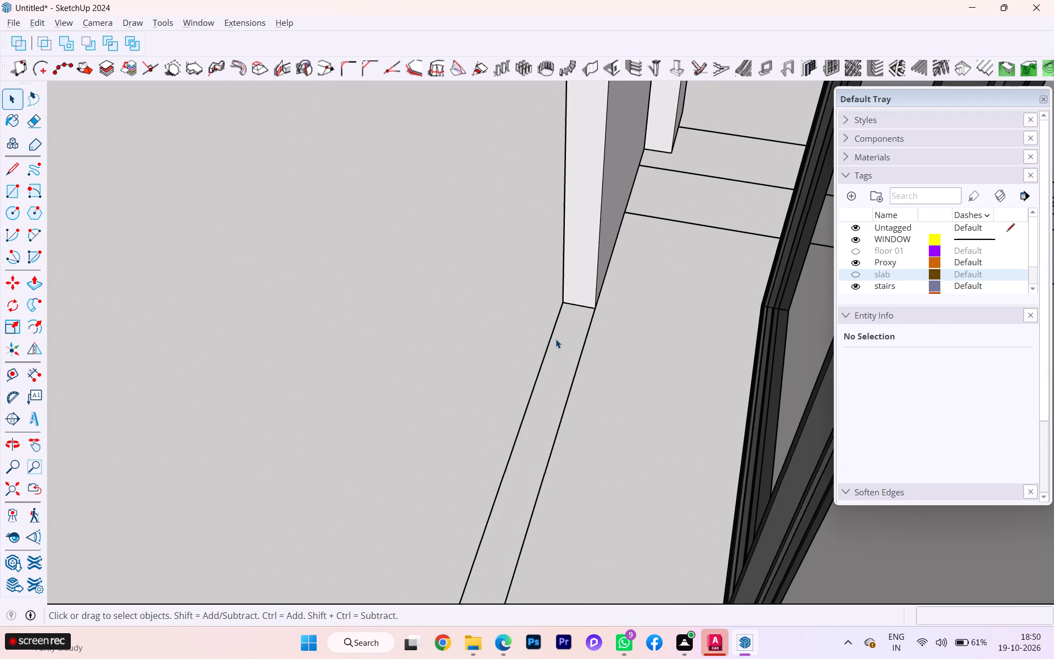
Draw a 4 1/2" wide rectangle on the floor across the parking-side opening, from one jamb to the opposite jamb.
key("r")
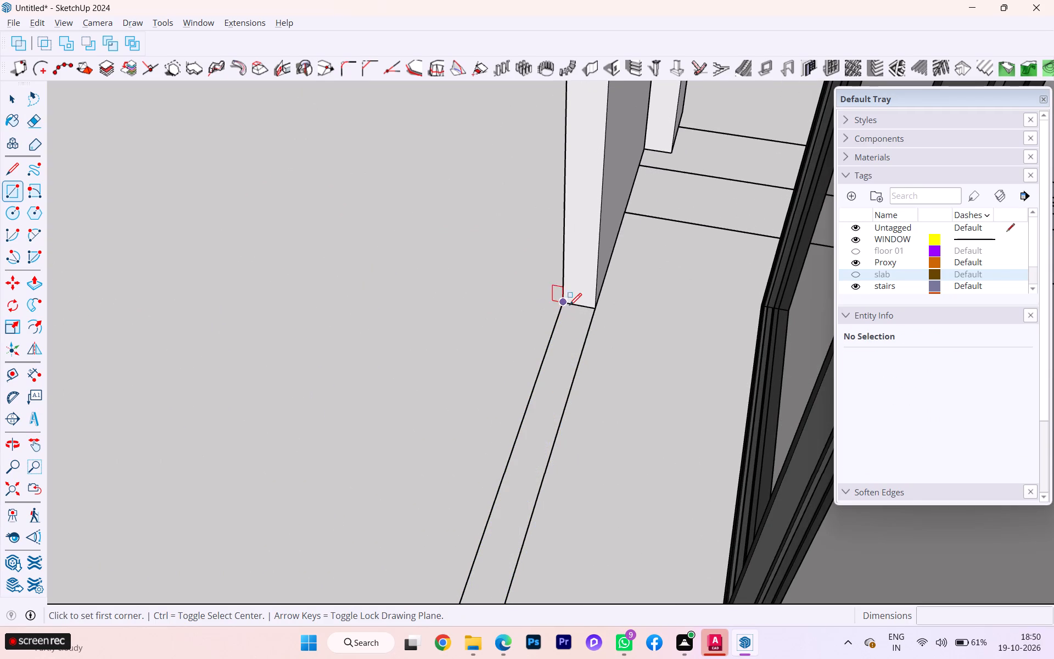
left_click(564, 303)
scroll(591, 322, "up", 4)
scroll(591, 323, "down", 5)
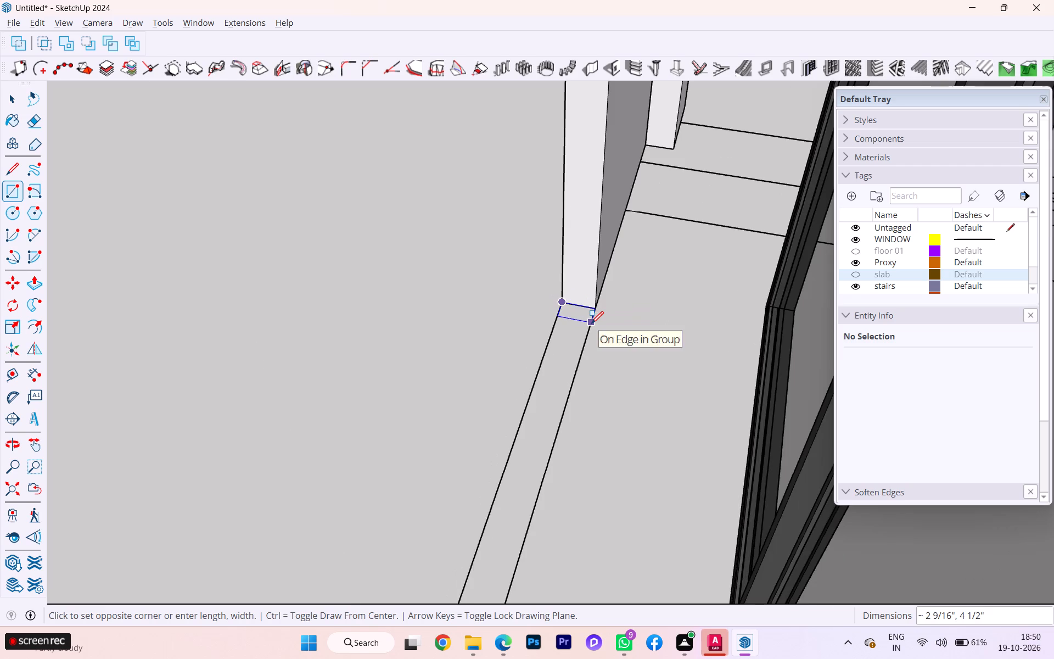
scroll(591, 323, "up", 3)
scroll(591, 323, "down", 10)
scroll(581, 323, "up", 1)
scroll(581, 323, "down", 2)
middle_click_drag(568, 358, 523, 378)
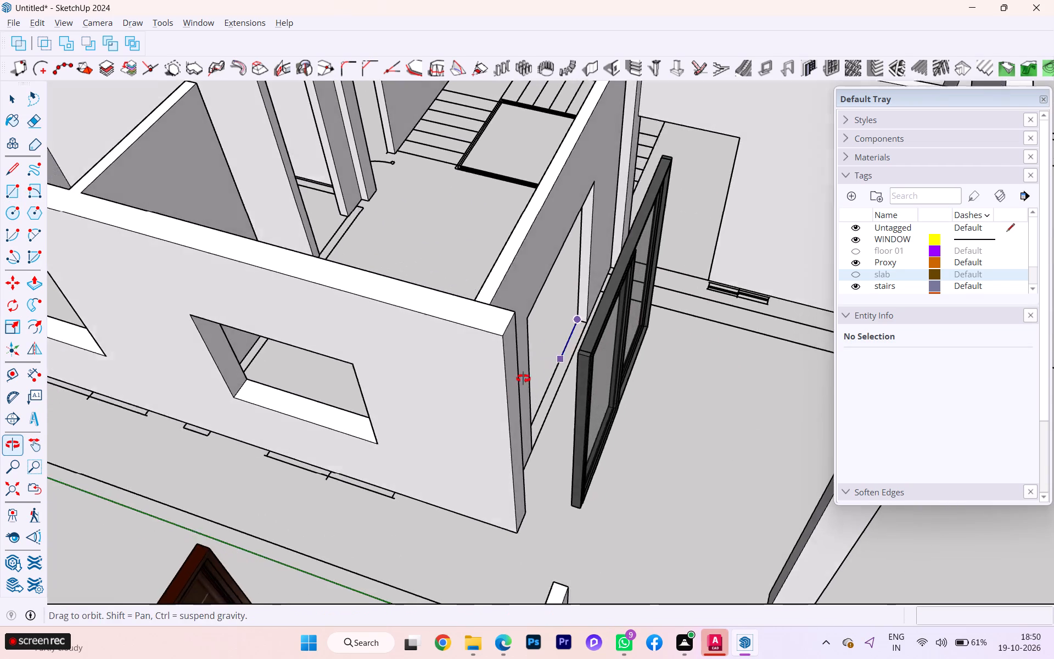
middle_click_drag(523, 378, 518, 378)
scroll(518, 381, "up", 12)
scroll(530, 447, "down", 2)
scroll(530, 448, "up", 3)
scroll(529, 453, "down", 1)
scroll(522, 478, "up", 5)
scroll(522, 480, "down", 1)
scroll(520, 484, "up", 2)
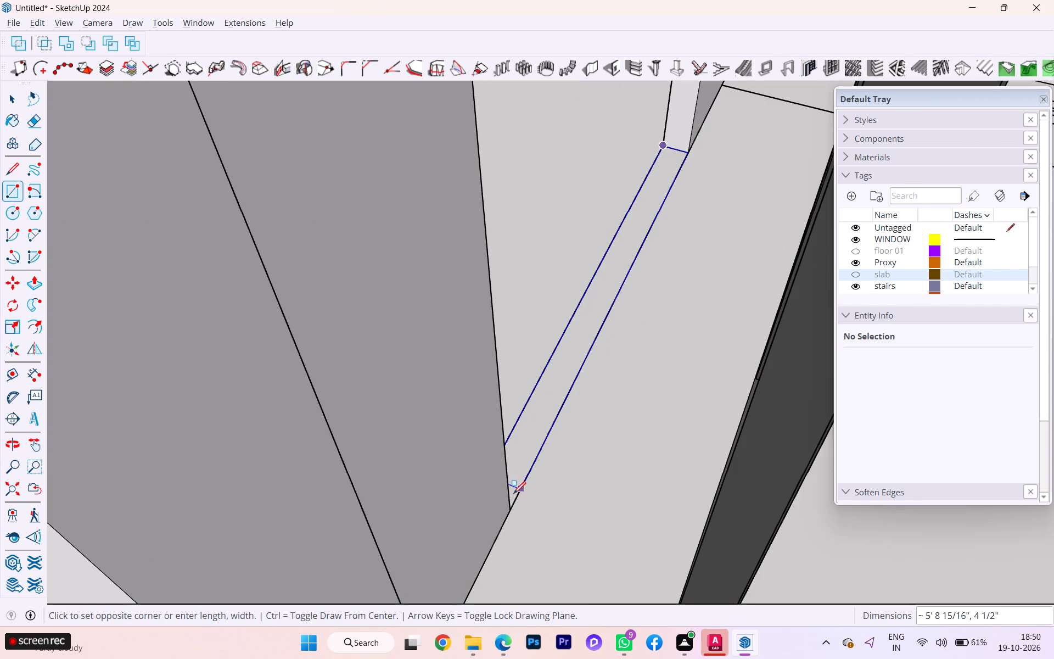
left_click(511, 508)
scroll(504, 367, "down", 1)
scroll(504, 367, "up", 1)
scroll(504, 367, "down", 13)
scroll(503, 370, "up", 3)
scroll(503, 370, "down", 1)
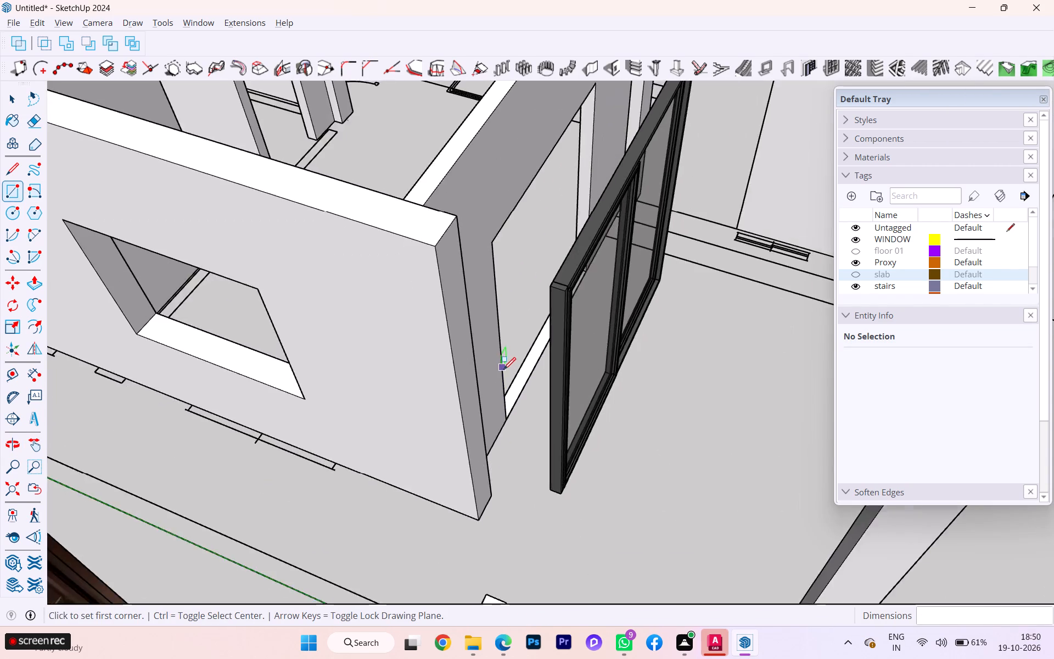
scroll(503, 370, "down", 1)
scroll(504, 366, "up", 1)
scroll(504, 366, "down", 2)
scroll(504, 366, "up", 3)
scroll(505, 366, "down", 2)
scroll(595, 378, "down", 2)
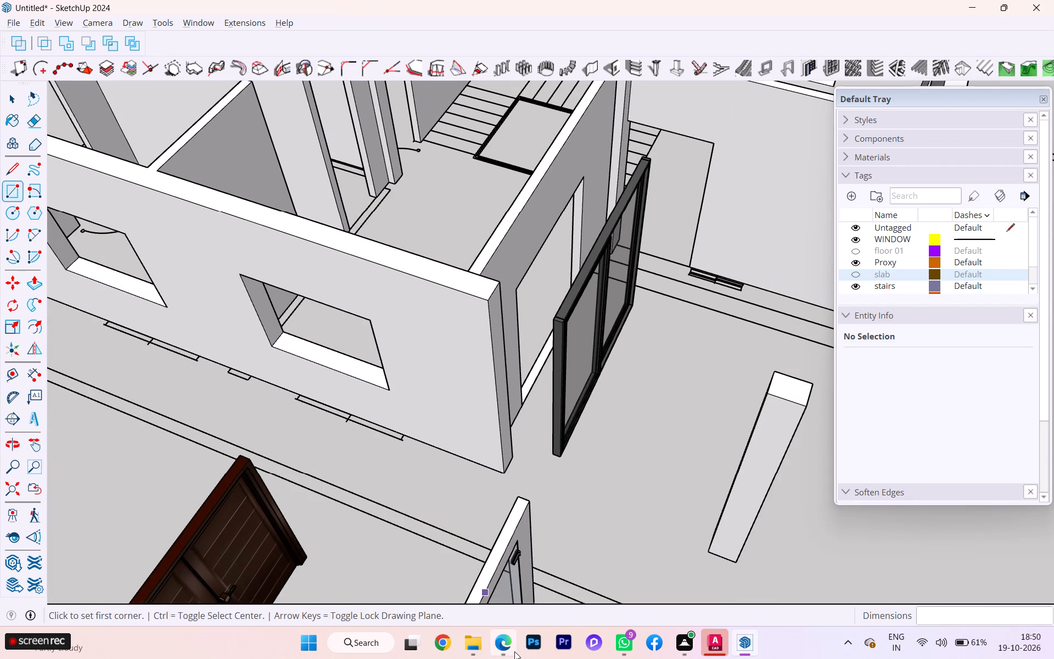
Switch to the workbook PDF in Edge and examine the Exercise 42 ground floor plan around the parking and living/dining openings.
left_click(534, 594)
scroll(514, 260, "up", 5)
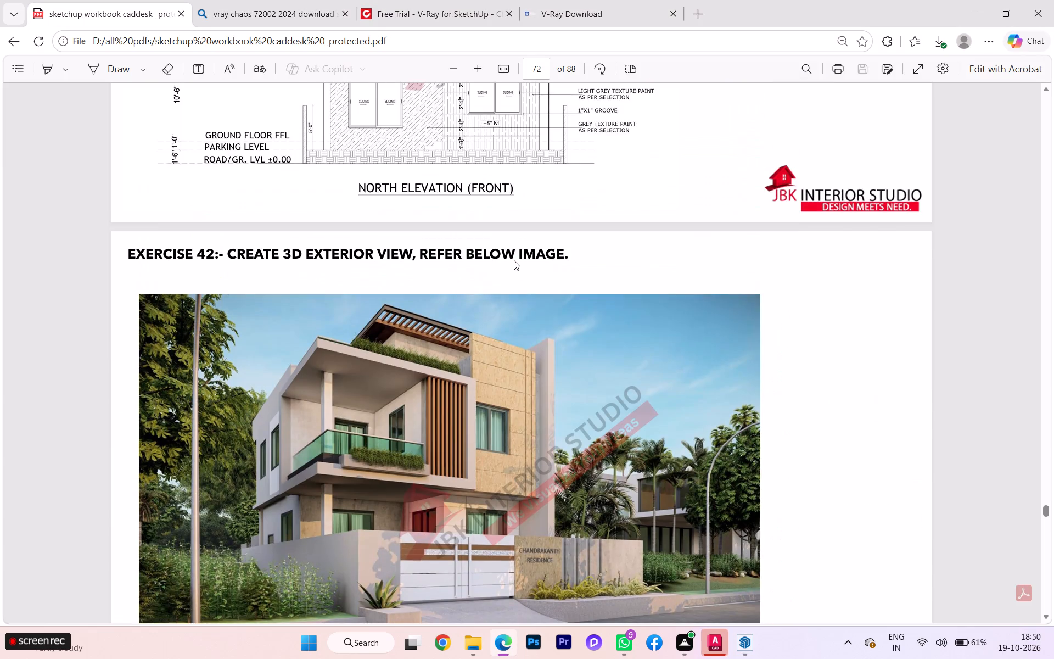
scroll(514, 260, "up", 2)
scroll(514, 260, "down", 2)
scroll(514, 260, "up", 13)
scroll(514, 259, "down", 1)
scroll(514, 259, "up", 4)
scroll(514, 259, "down", 1)
scroll(514, 259, "up", 4)
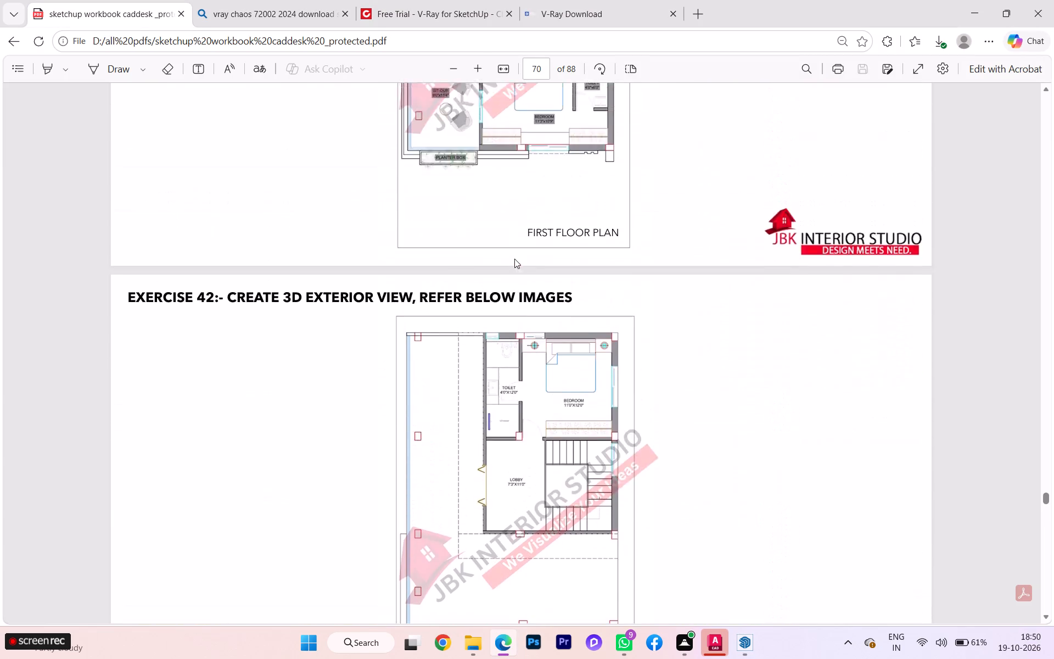
scroll(514, 259, "up", 4)
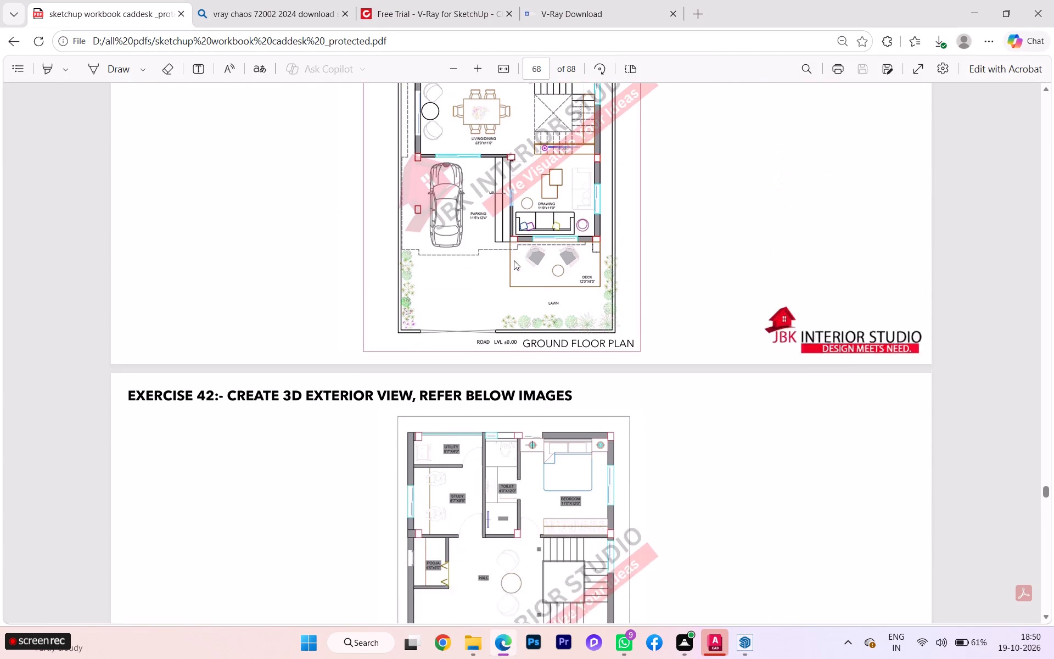
scroll(514, 260, "up", 11)
scroll(512, 262, "down", 1)
scroll(512, 262, "up", 2)
scroll(513, 258, "down", 1)
scroll(513, 258, "up", 2)
scroll(513, 259, "down", 8)
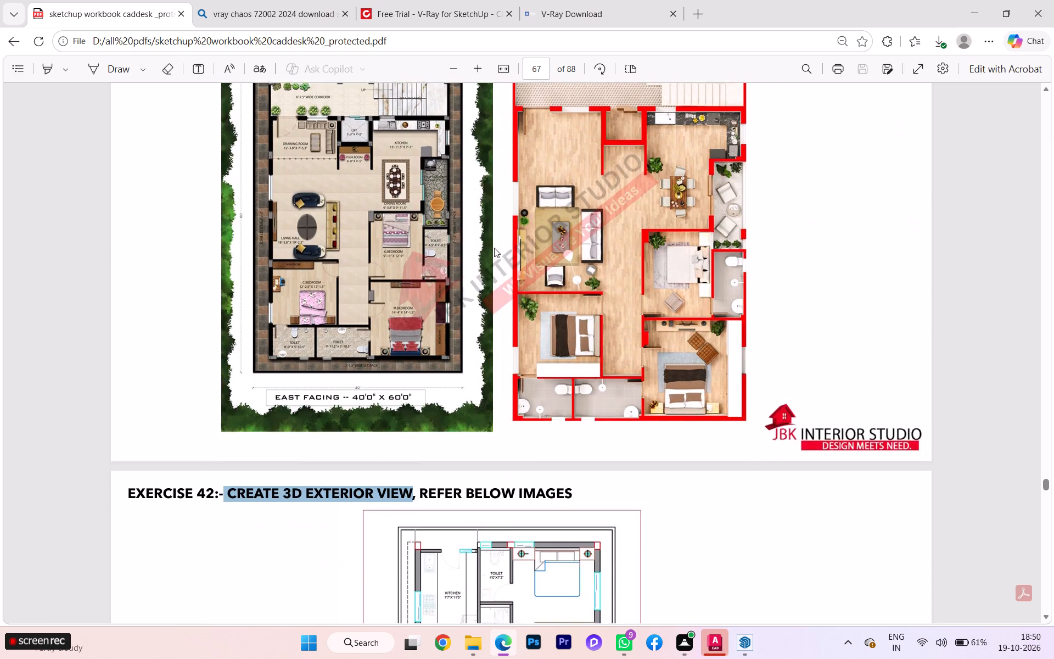
scroll(494, 248, "down", 2)
scroll(494, 248, "up", 1)
scroll(496, 250, "down", 1)
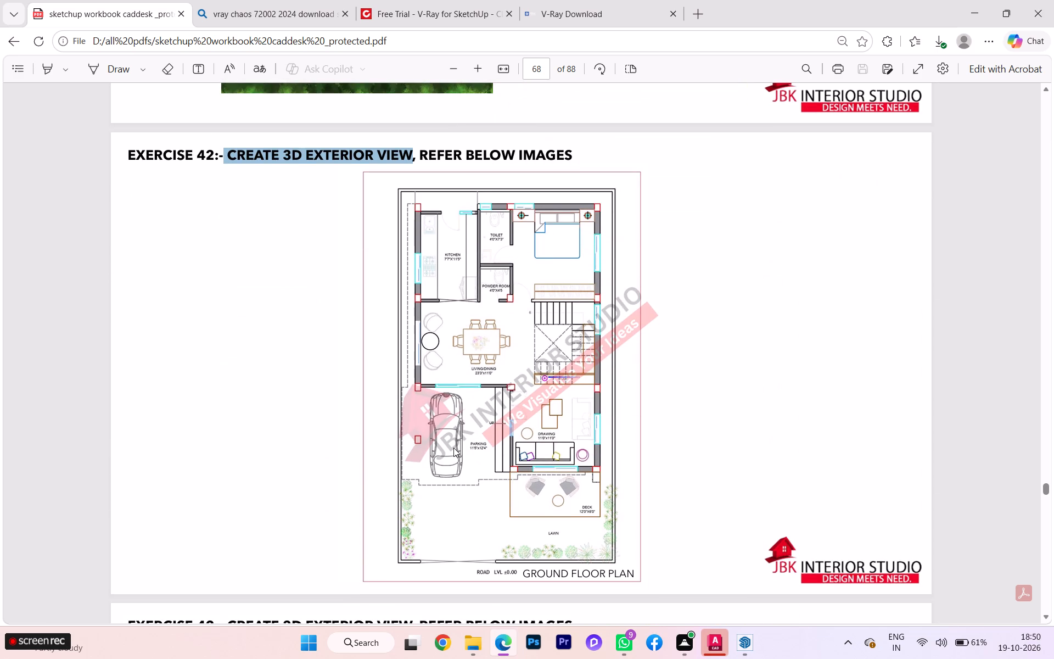
scroll(469, 463, "up", 2)
scroll(469, 465, "down", 4)
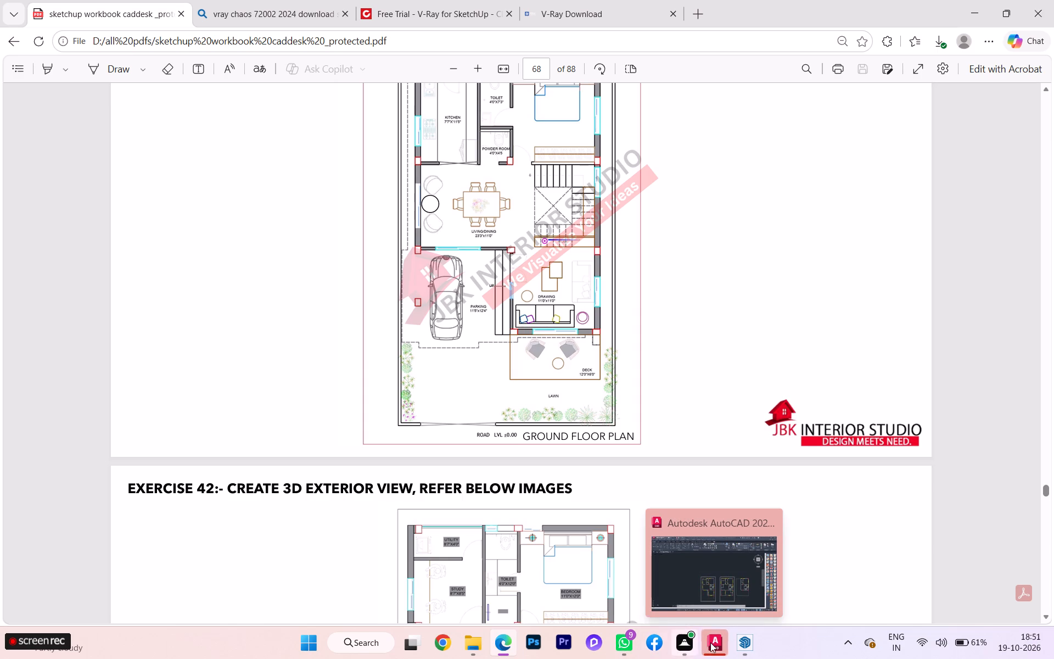
Switch back to SketchUp and examine the dark sliding glass frame and the floor around the parking-side opening.
left_click(751, 605)
scroll(251, 447, "down", 3)
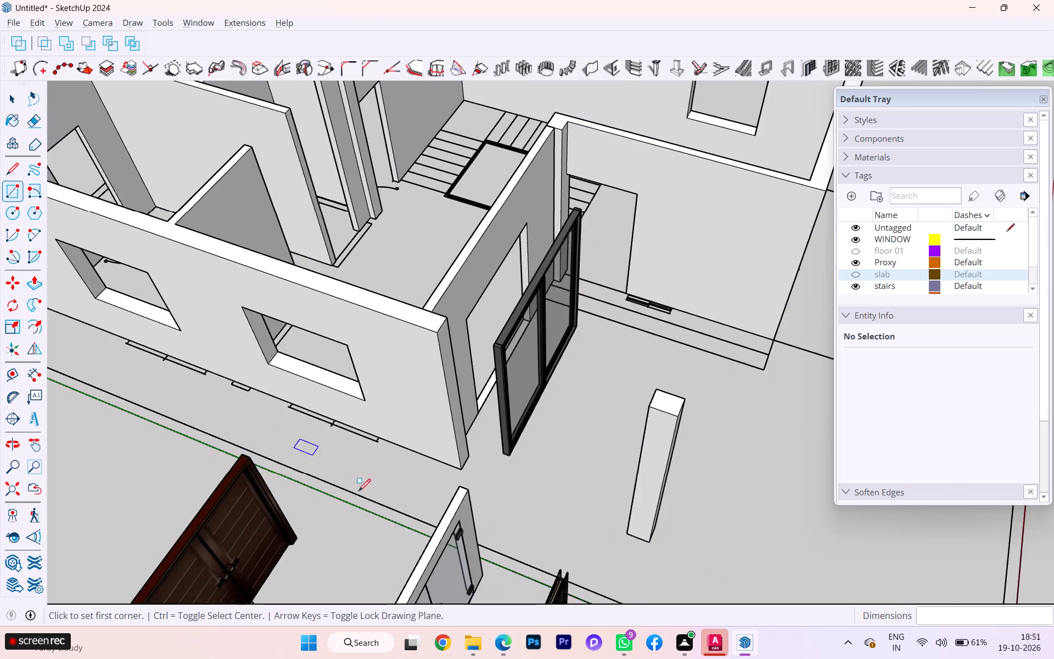
scroll(358, 491, "down", 1)
middle_click_drag(394, 520, 255, 351)
scroll(504, 406, "up", 2)
scroll(507, 405, "down", 1)
scroll(507, 405, "up", 1)
middle_click_drag(515, 395, 393, 403)
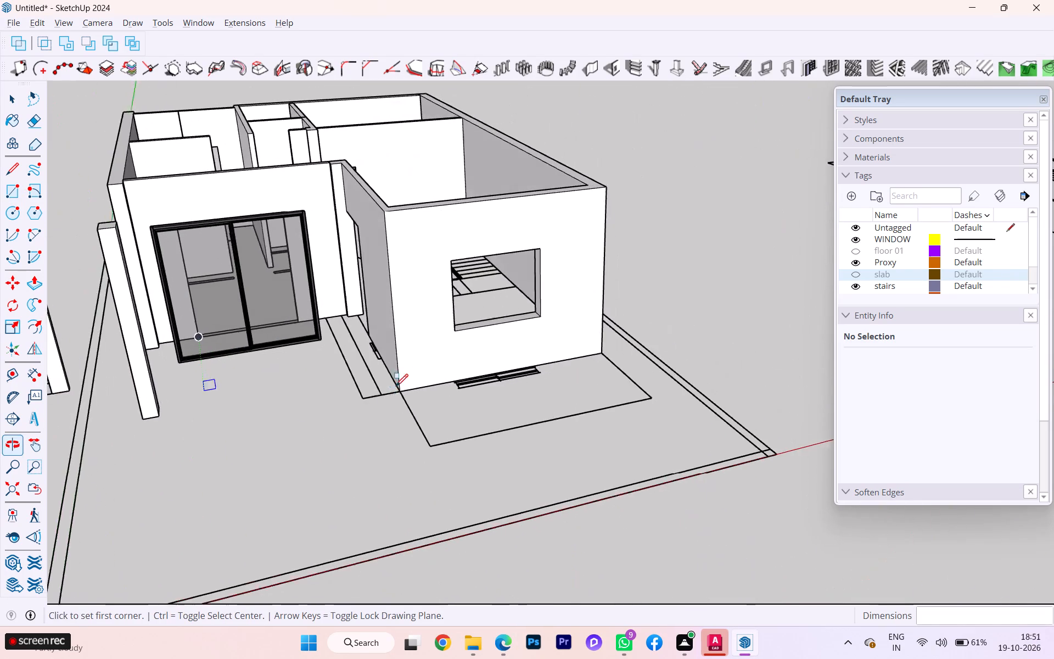
scroll(294, 354, "up", 8)
scroll(246, 326, "down", 2)
scroll(246, 326, "up", 1)
scroll(323, 340, "up", 1)
scroll(323, 340, "down", 3)
scroll(323, 340, "up", 2)
scroll(325, 347, "down", 1)
scroll(325, 348, "up", 1)
scroll(325, 348, "down", 2)
scroll(325, 348, "up", 1)
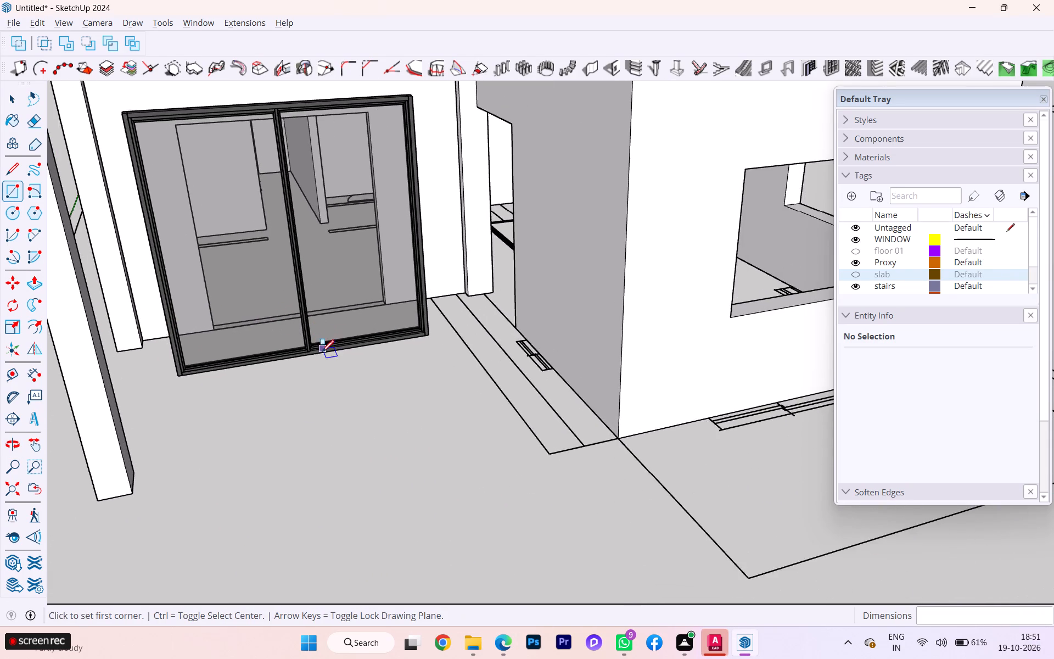
scroll(322, 352, "up", 2)
scroll(321, 352, "down", 1)
scroll(321, 352, "up", 2)
scroll(321, 352, "down", 1)
scroll(321, 352, "up", 3)
scroll(260, 372, "down", 1)
scroll(260, 372, "up", 1)
scroll(260, 372, "down", 4)
scroll(260, 372, "up", 7)
scroll(251, 378, "down", 1)
scroll(251, 378, "up", 2)
scroll(251, 378, "down", 2)
scroll(251, 378, "up", 8)
scroll(196, 394, "down", 1)
scroll(196, 394, "up", 5)
scroll(195, 394, "down", 1)
scroll(195, 394, "up", 8)
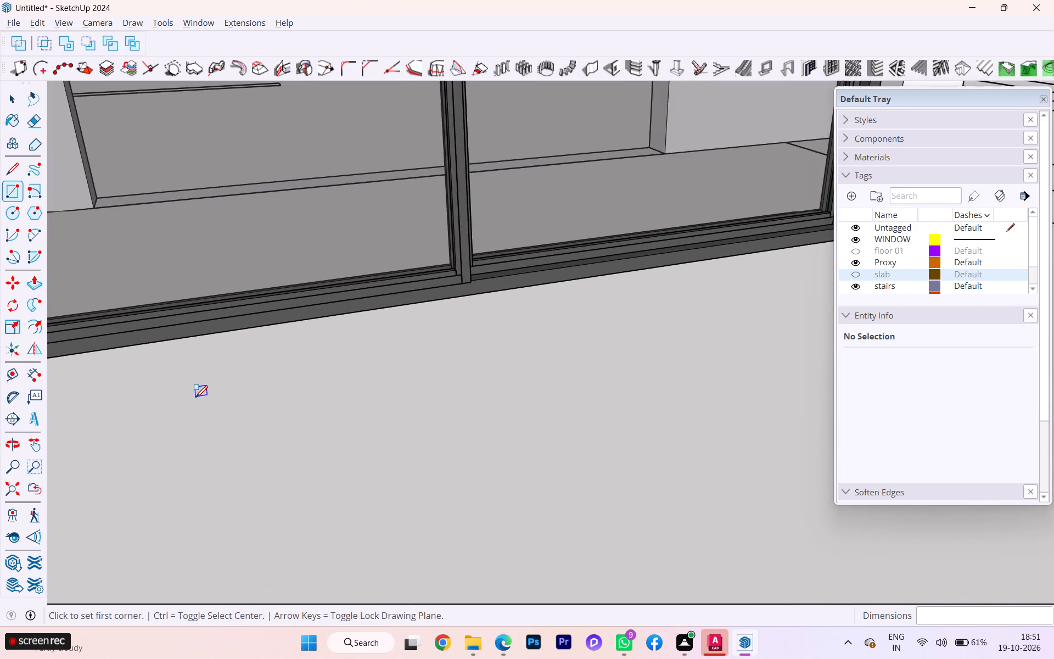
scroll(203, 396, "down", 2)
scroll(249, 400, "down", 2)
middle_click_drag(272, 413, 266, 474)
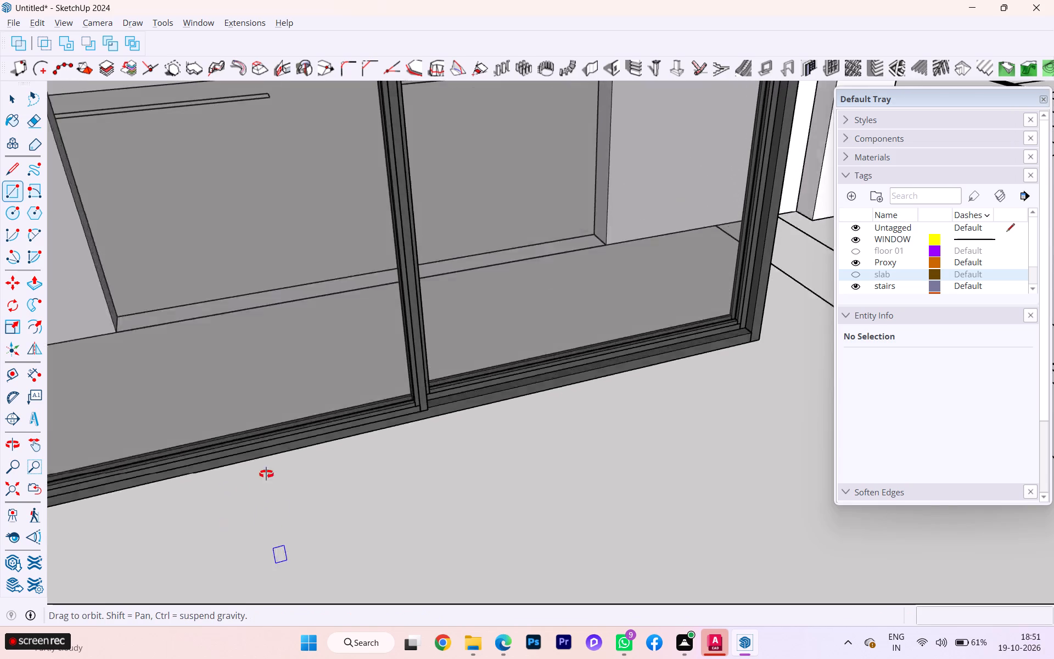
middle_click_drag(266, 474, 264, 487)
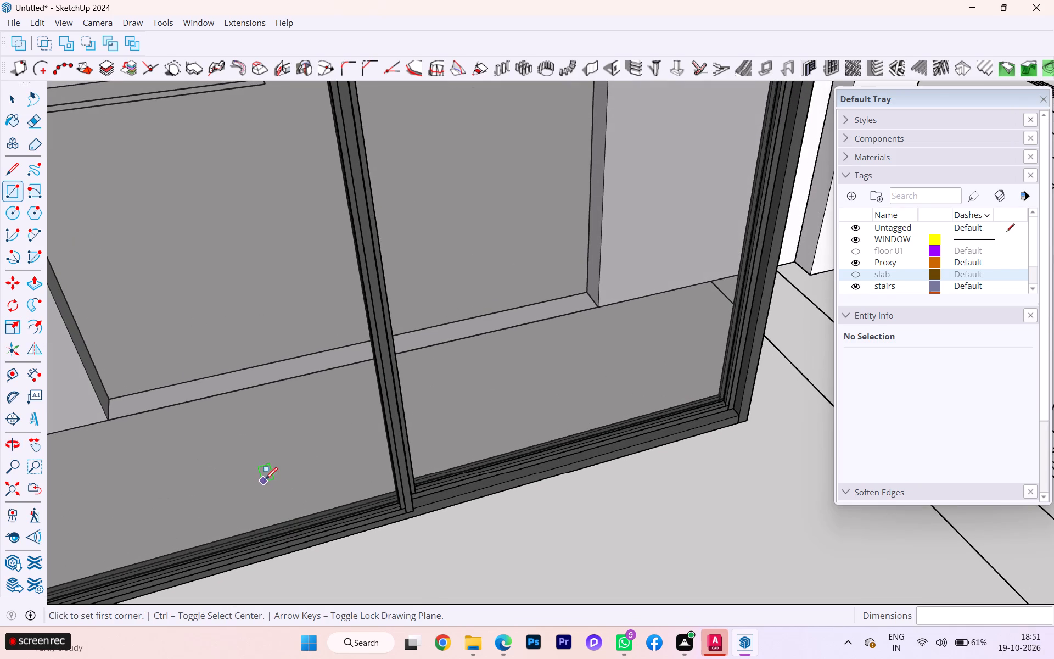
scroll(327, 440, "down", 12)
scroll(352, 411, "up", 3)
scroll(352, 410, "down", 5)
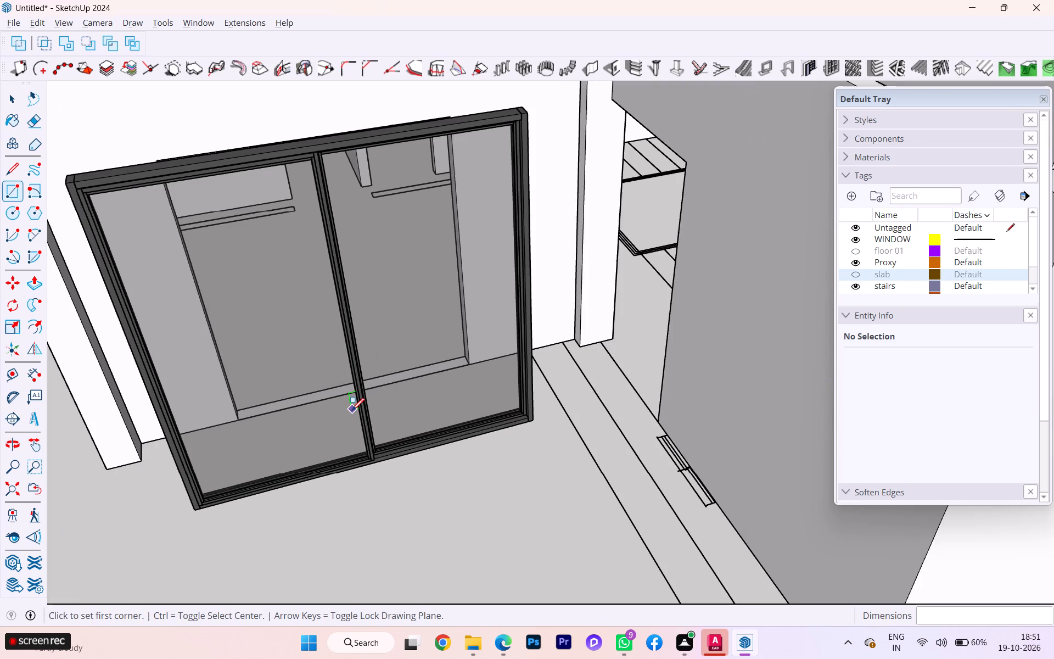
scroll(208, 434, "down", 2)
middle_click_drag(208, 433, 208, 416)
Open 3D Warehouse and search the models for "glass window".
left_click(9, 563)
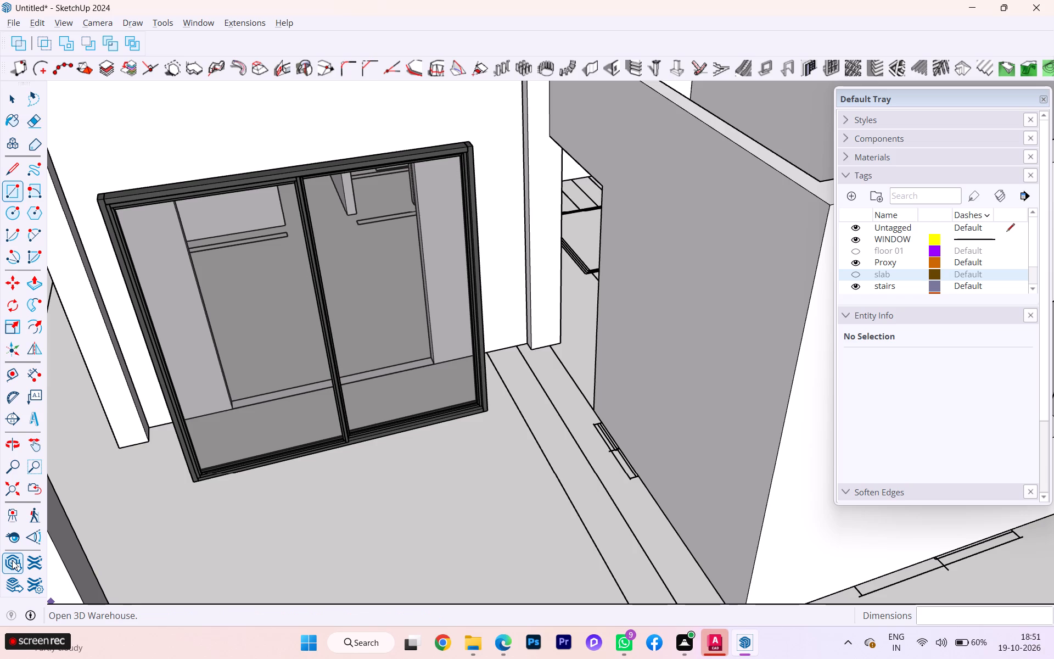
double_click(12, 560)
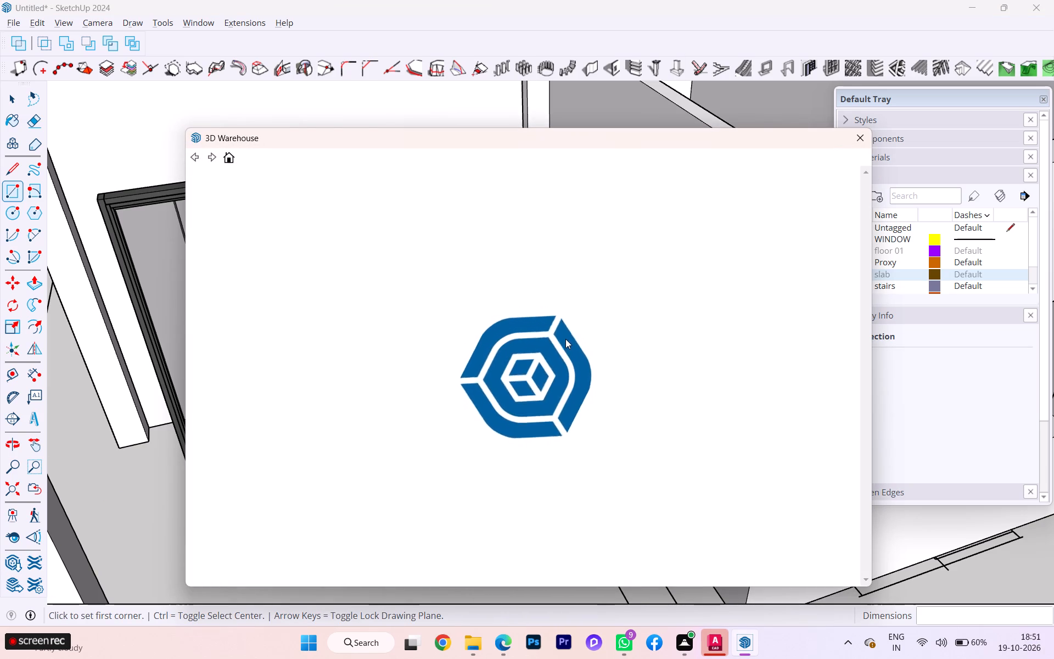
scroll(558, 357, "down", 2)
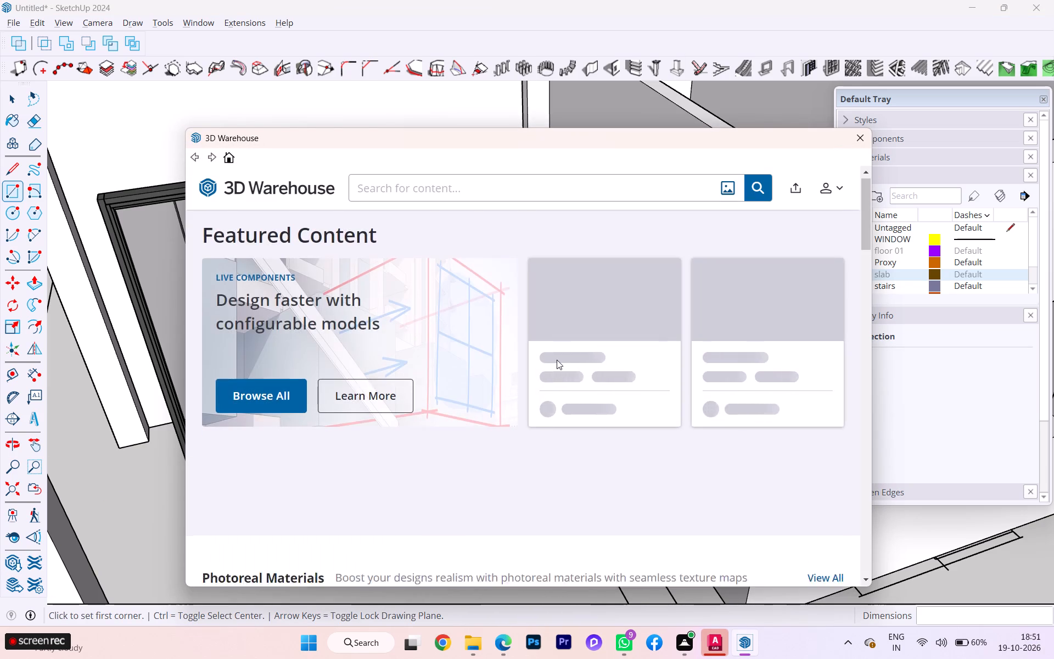
scroll(557, 360, "down", 2)
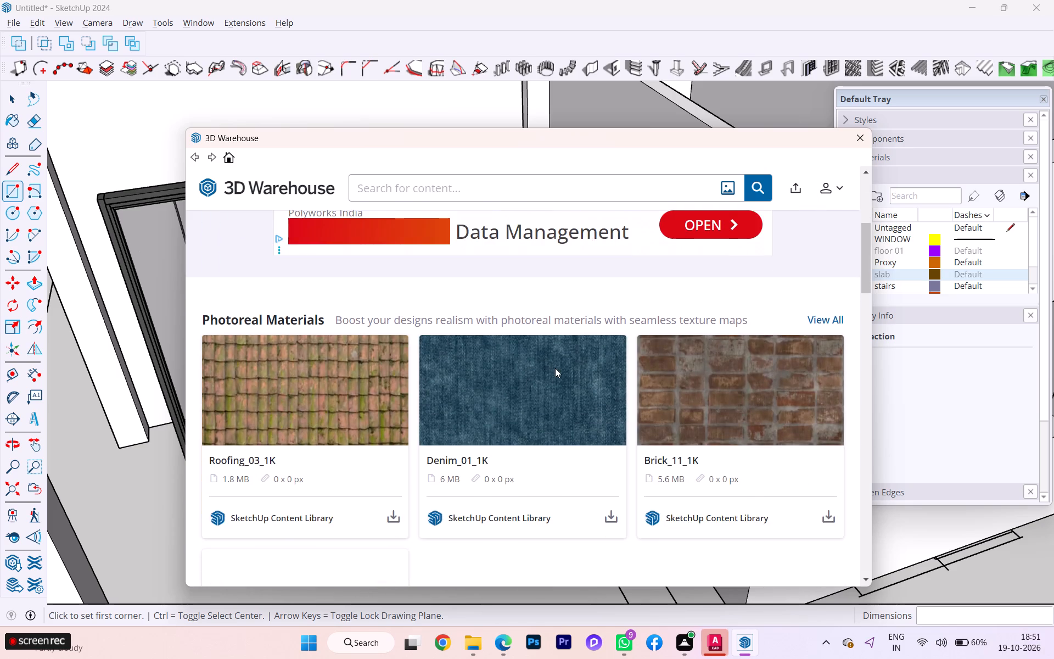
scroll(554, 344, "up", 5)
left_click(446, 185)
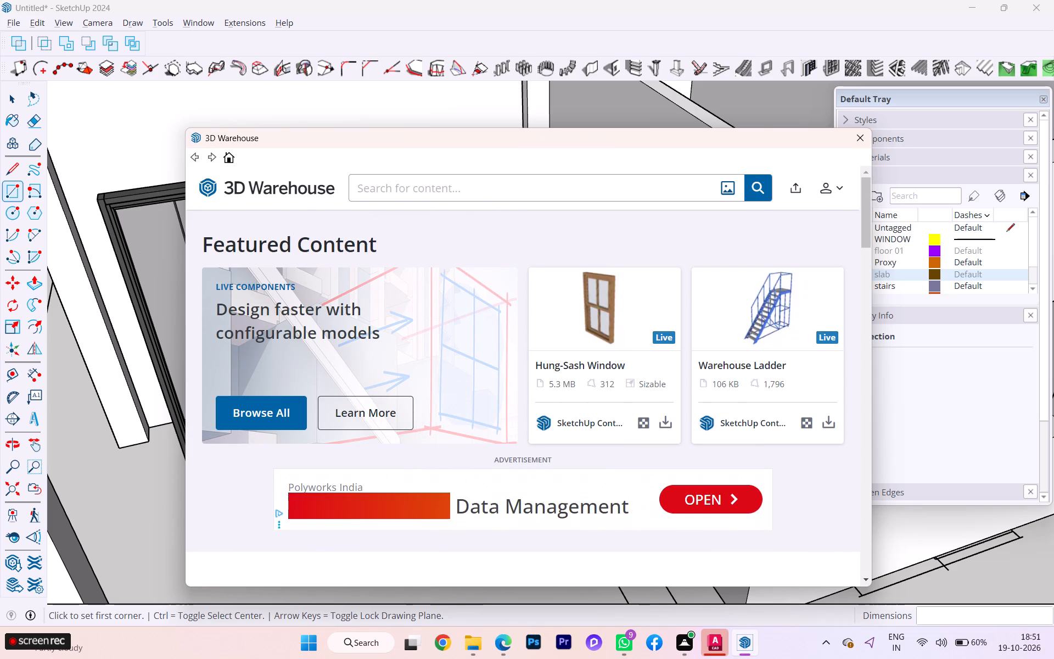
type("glaa")
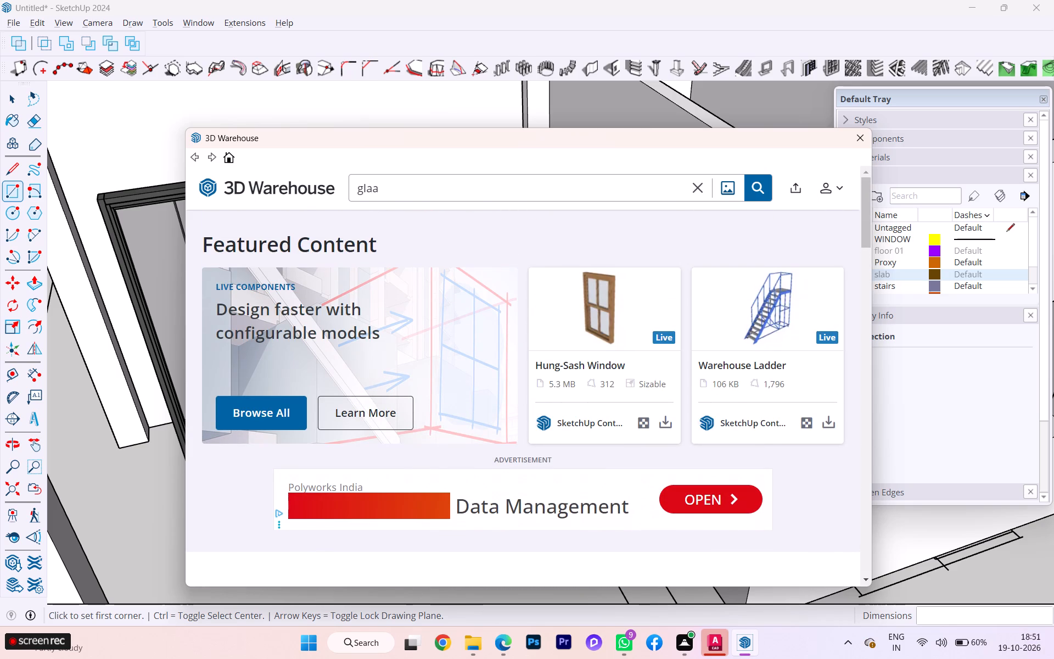
key("BackSpace")
type("ss")
key("space")
type("window")
key("Return")
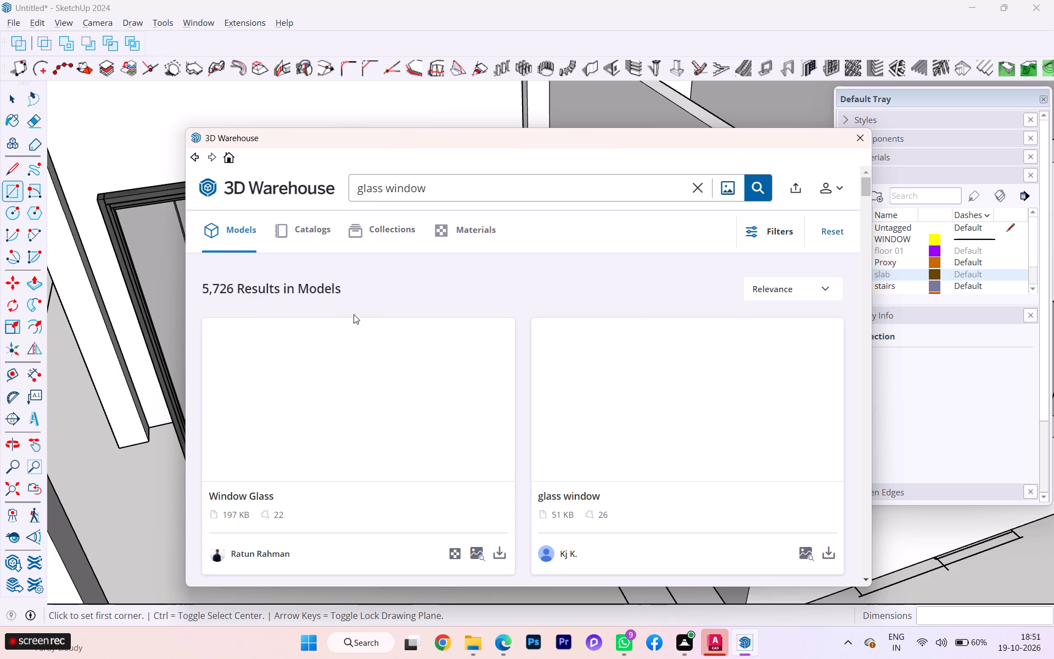
Browse the glass window search results for a window or door model suited to the ground-floor openings.
scroll(386, 316, "down", 6)
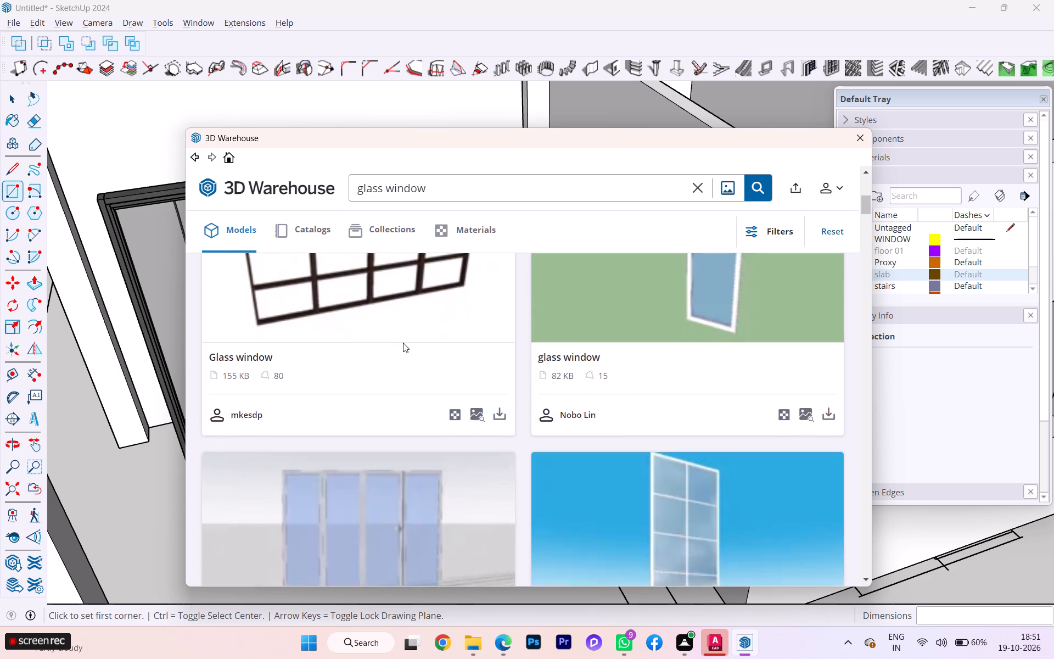
scroll(407, 348, "down", 3)
scroll(425, 356, "up", 1)
scroll(425, 356, "down", 2)
scroll(427, 360, "up", 1)
scroll(427, 360, "down", 6)
scroll(432, 372, "up", 2)
scroll(438, 366, "down", 3)
scroll(438, 366, "up", 1)
scroll(438, 366, "down", 9)
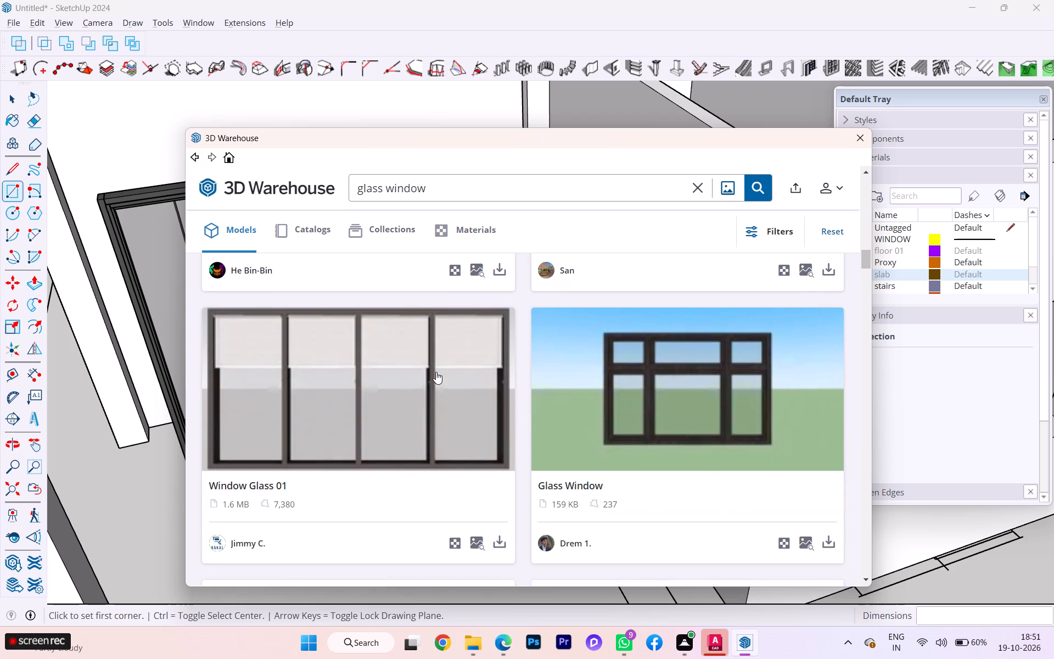
scroll(435, 372, "down", 2)
scroll(435, 372, "up", 1)
scroll(435, 372, "down", 3)
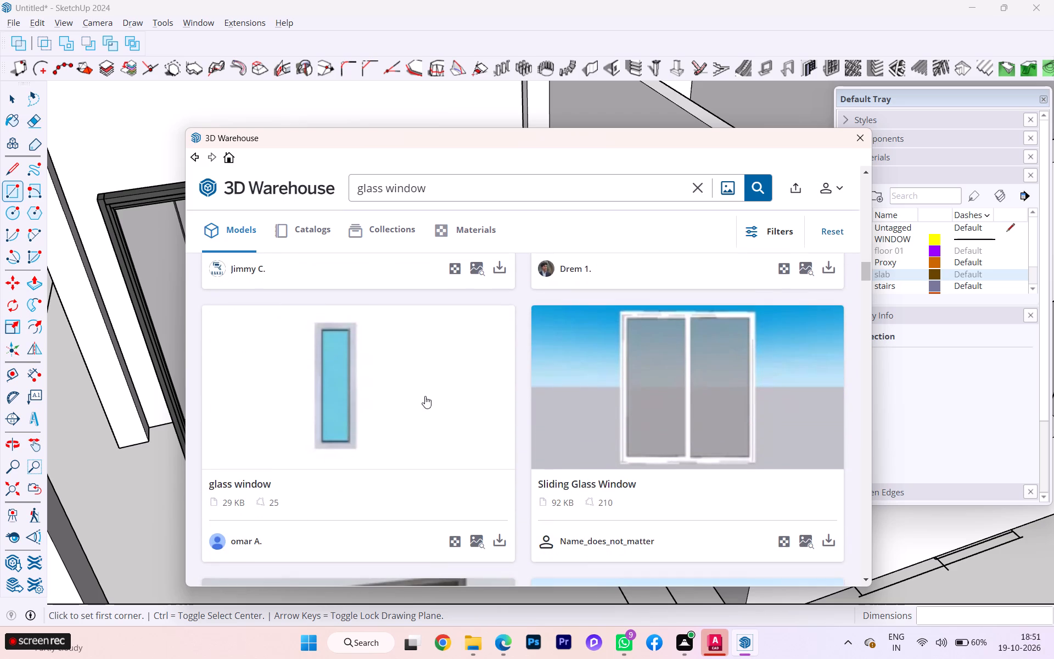
scroll(425, 396, "down", 3)
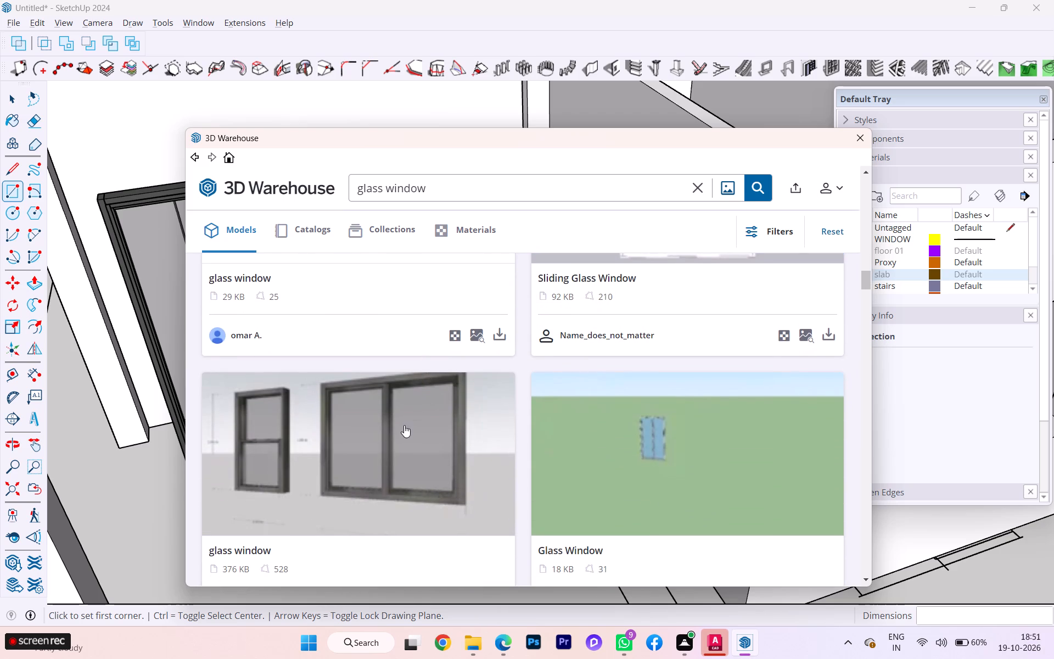
scroll(402, 425, "down", 4)
scroll(401, 425, "up", 2)
scroll(401, 425, "down", 2)
scroll(401, 425, "up", 1)
scroll(405, 426, "down", 2)
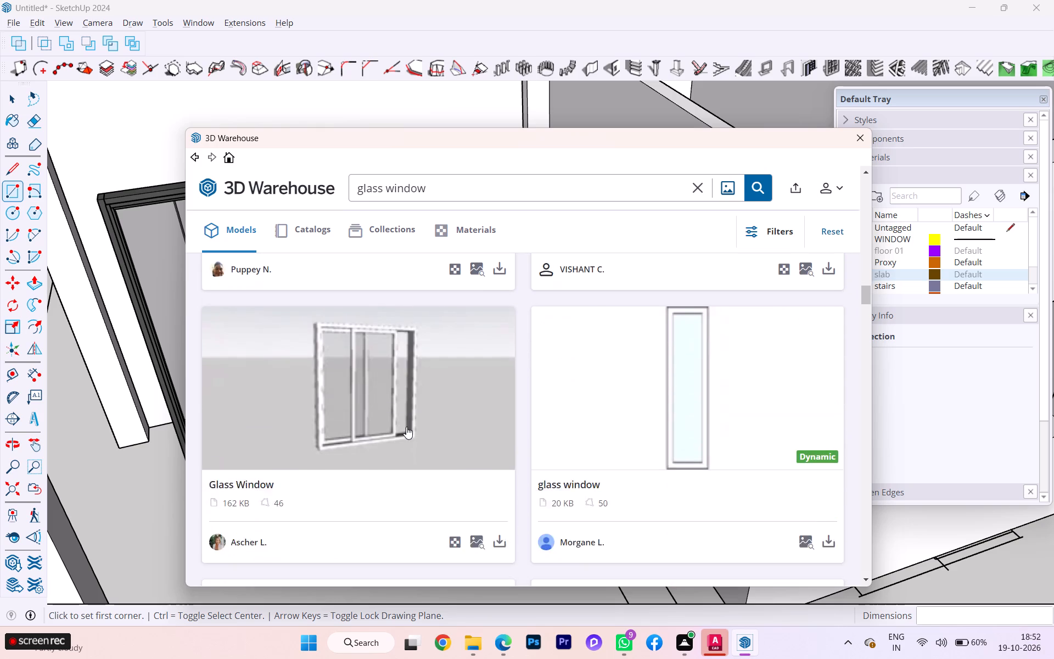
scroll(408, 425, "down", 4)
scroll(441, 419, "up", 1)
scroll(442, 420, "down", 3)
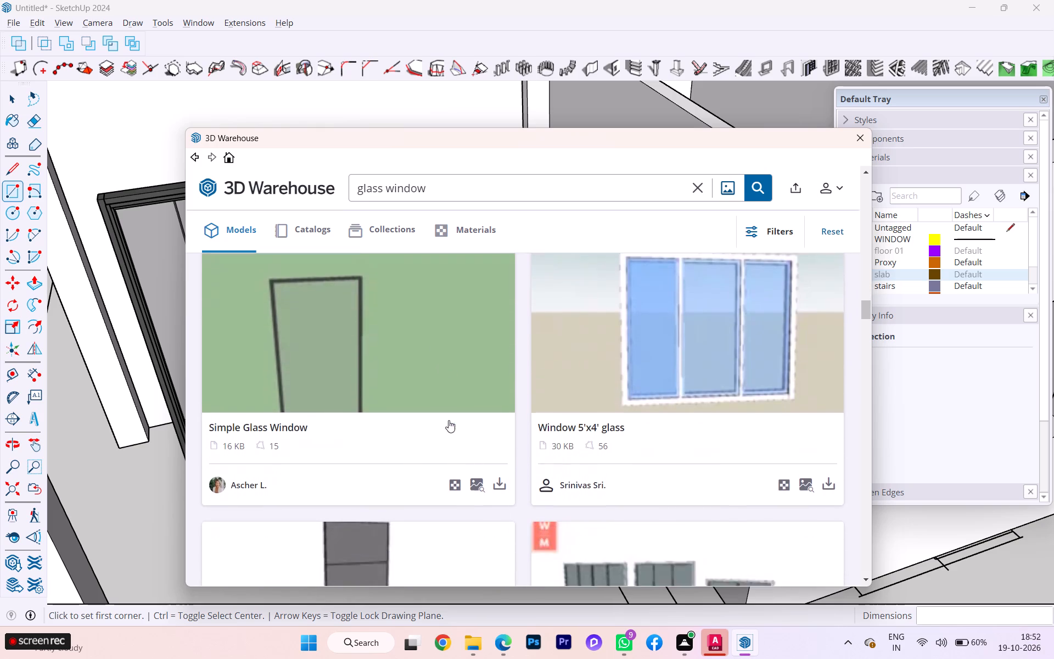
scroll(448, 420, "down", 4)
scroll(450, 420, "up", 2)
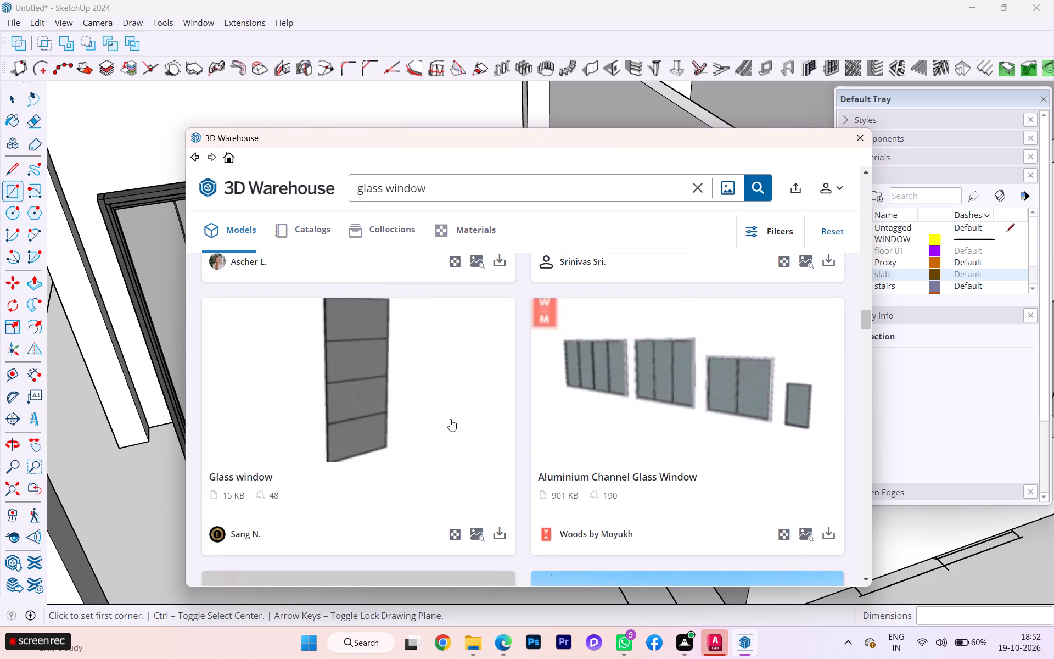
scroll(450, 419, "down", 5)
scroll(450, 419, "up", 1)
scroll(450, 419, "down", 2)
scroll(450, 419, "up", 2)
scroll(450, 419, "down", 1)
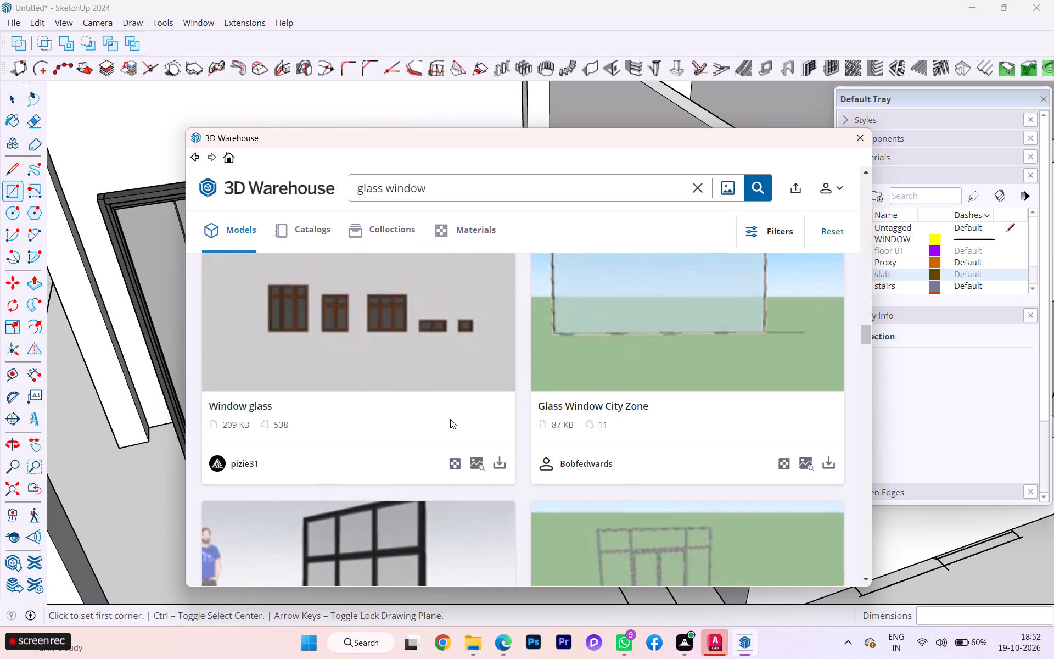
scroll(450, 419, "down", 7)
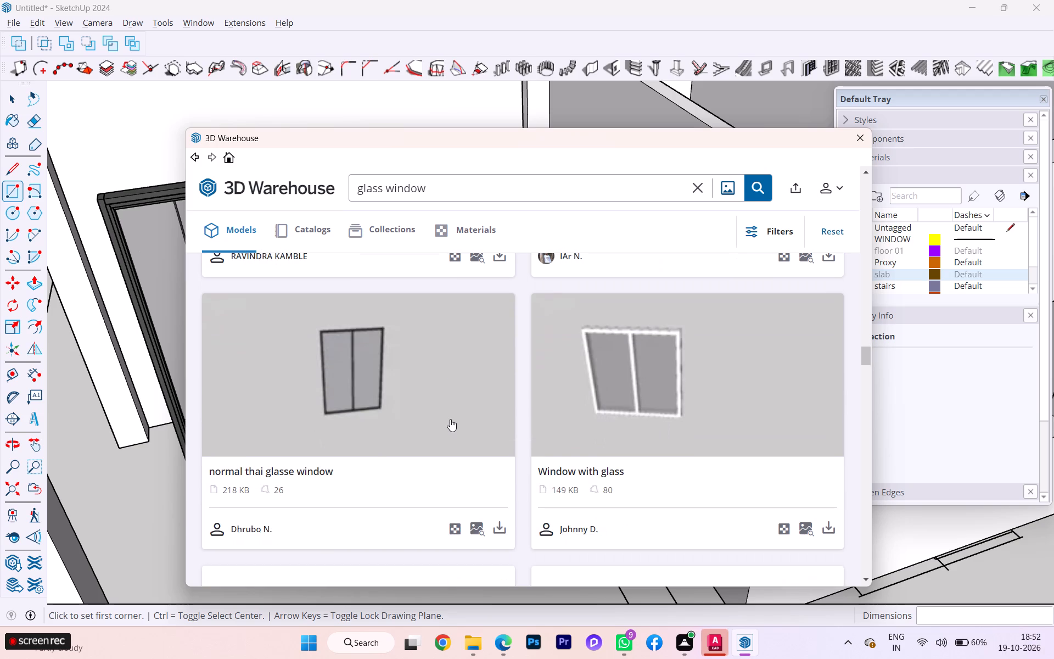
scroll(450, 419, "down", 5)
scroll(450, 419, "up", 2)
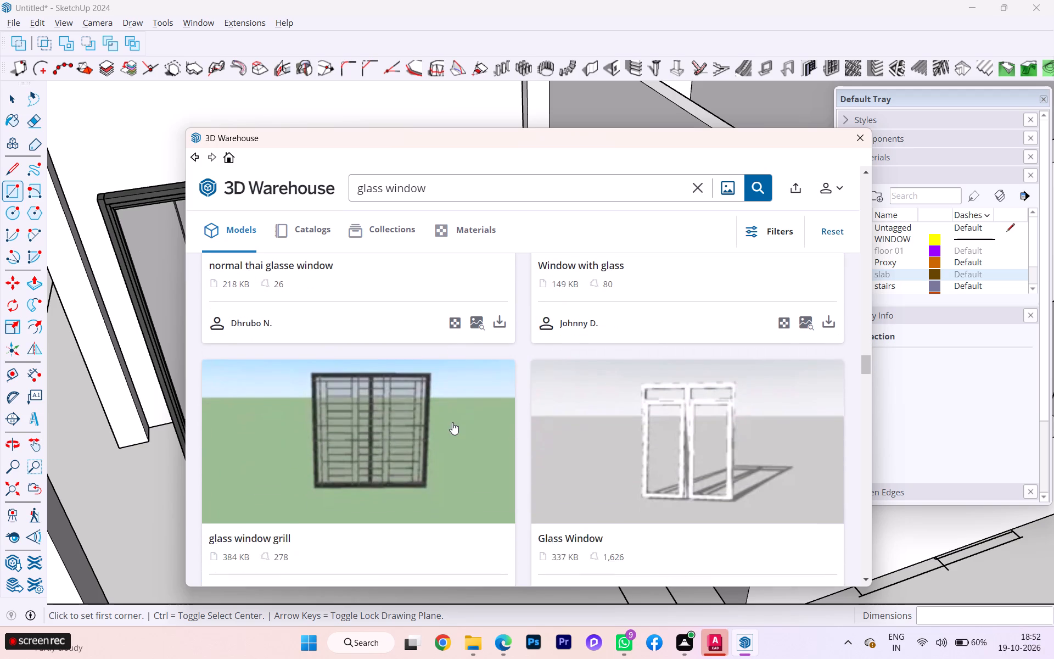
scroll(452, 422, "down", 6)
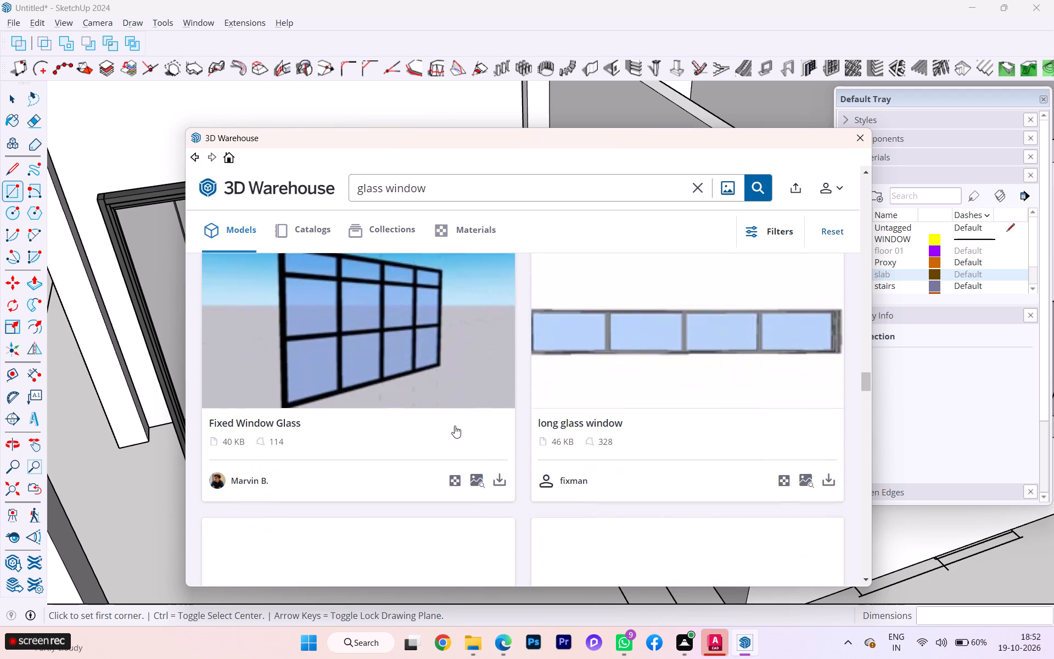
scroll(455, 426, "down", 3)
scroll(455, 426, "up", 2)
scroll(455, 426, "down", 2)
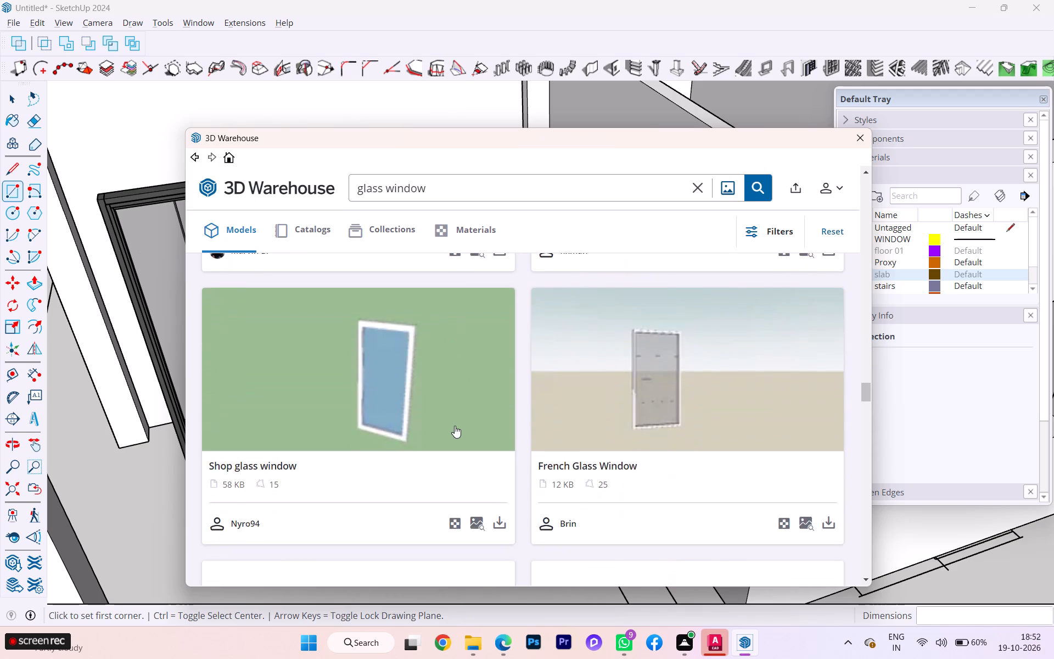
scroll(455, 426, "down", 6)
scroll(455, 426, "up", 2)
scroll(455, 426, "down", 2)
scroll(455, 426, "up", 2)
scroll(455, 426, "down", 3)
scroll(455, 426, "up", 2)
scroll(455, 426, "down", 6)
scroll(455, 425, "up", 2)
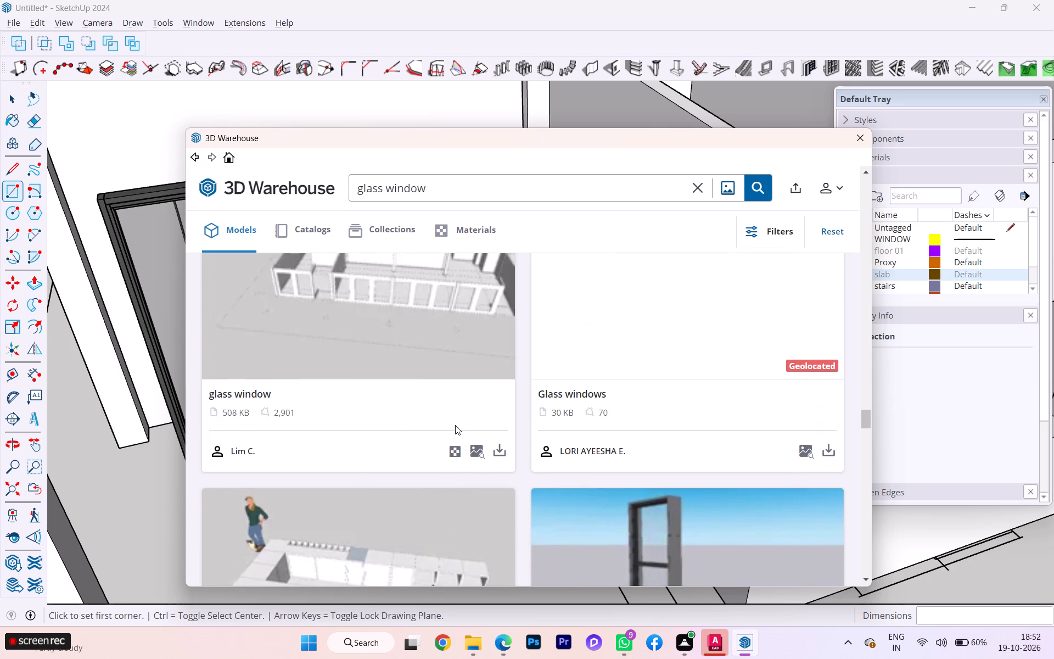
scroll(457, 423, "down", 3)
scroll(458, 423, "up", 1)
scroll(458, 423, "down", 9)
scroll(452, 435, "up", 5)
scroll(452, 434, "down", 3)
scroll(452, 434, "up", 1)
scroll(453, 435, "down", 3)
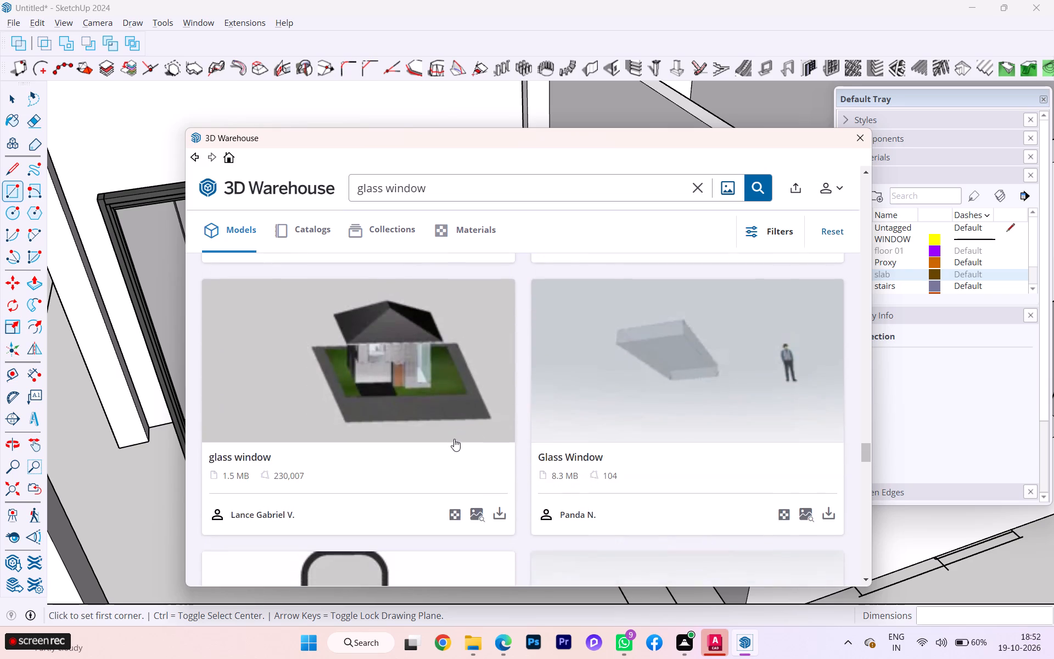
scroll(454, 439, "down", 1)
scroll(454, 439, "up", 1)
scroll(455, 439, "down", 6)
scroll(462, 442, "up", 3)
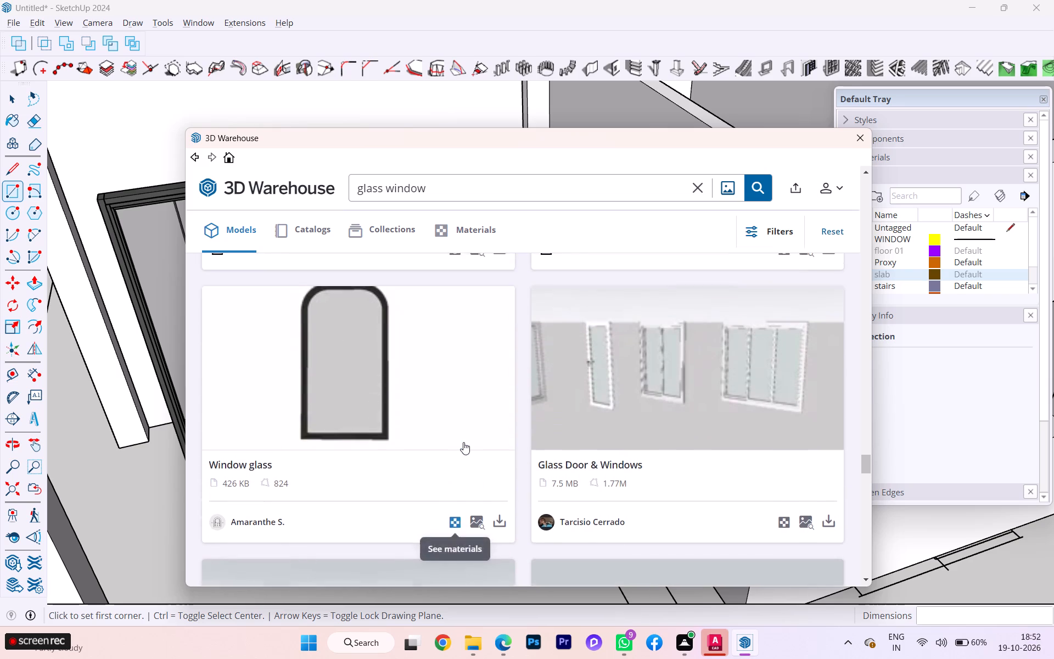
scroll(463, 442, "down", 1)
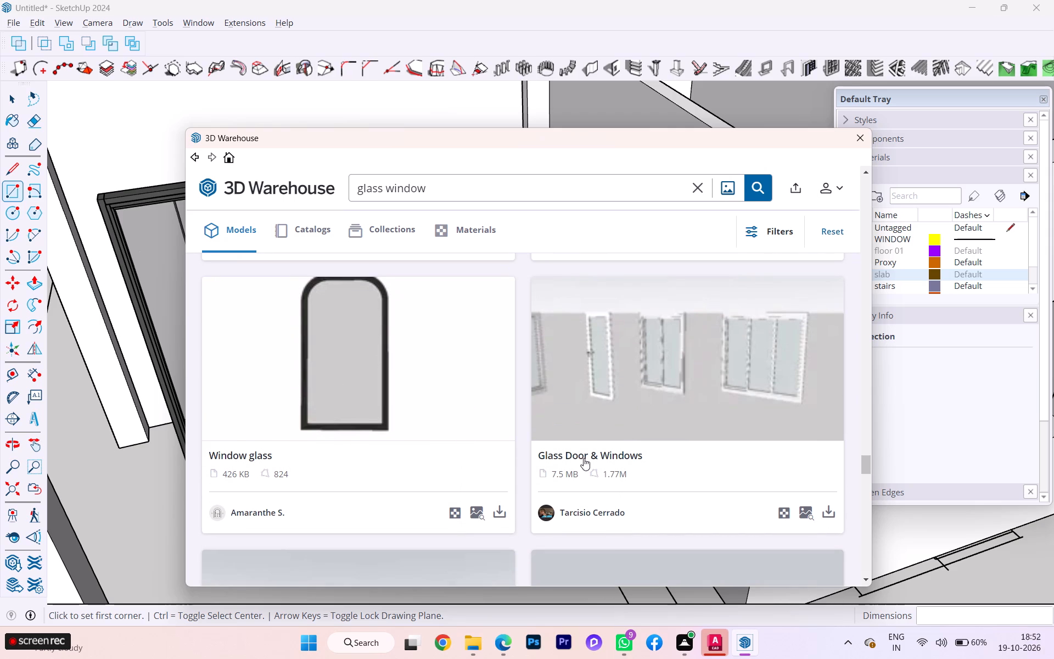
Load the Glass Door & Windows model from 3D Warehouse and place it on the open ground beside the house.
left_click(836, 510)
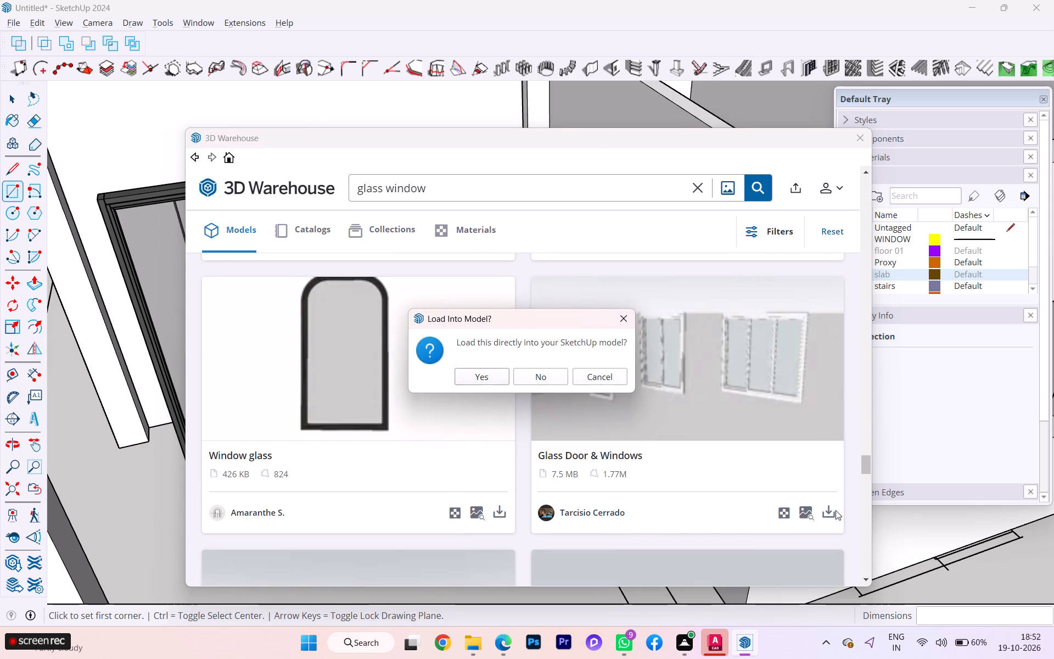
left_click(490, 379)
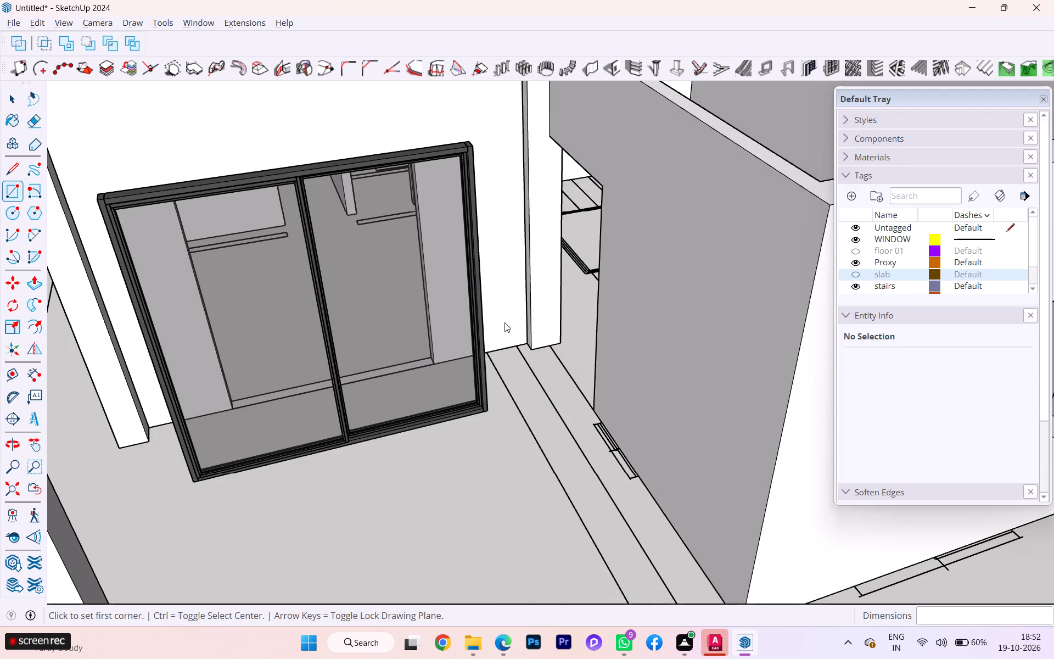
scroll(504, 322, "down", 6)
scroll(517, 345, "up", 5)
scroll(518, 348, "down", 1)
scroll(518, 348, "up", 1)
scroll(518, 348, "down", 1)
scroll(332, 433, "down", 4)
scroll(383, 442, "down", 1)
scroll(383, 442, "up", 4)
scroll(383, 442, "down", 3)
scroll(383, 442, "up", 1)
scroll(383, 442, "down", 1)
scroll(496, 263, "down", 1)
scroll(496, 263, "up", 1)
scroll(496, 263, "down", 8)
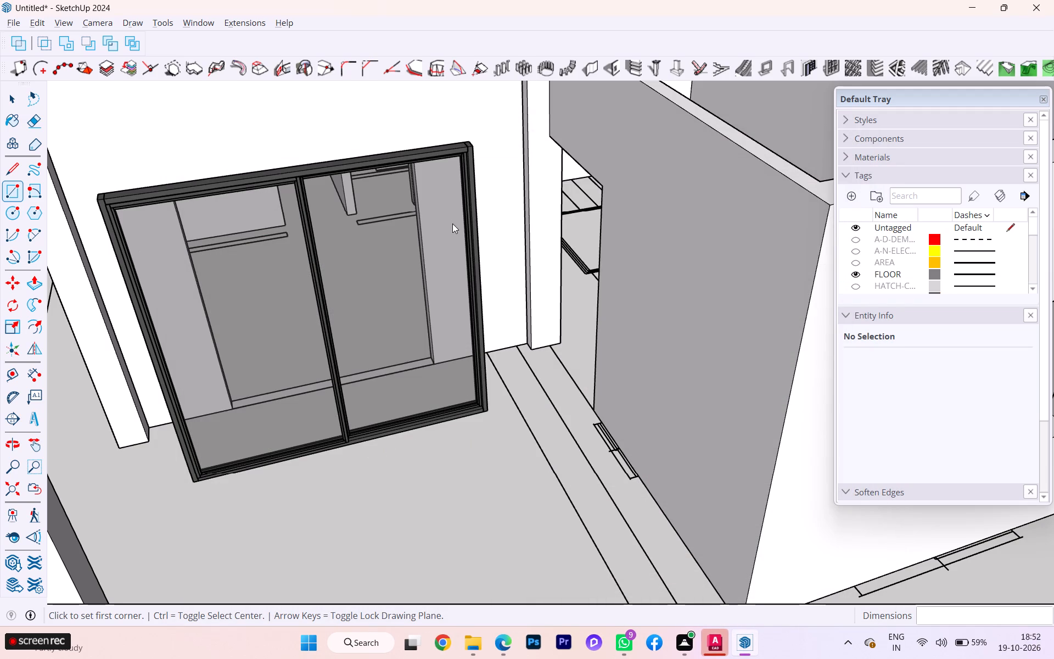
scroll(250, 320, "down", 4)
scroll(373, 450, "down", 1)
scroll(373, 450, "up", 1)
scroll(373, 450, "down", 2)
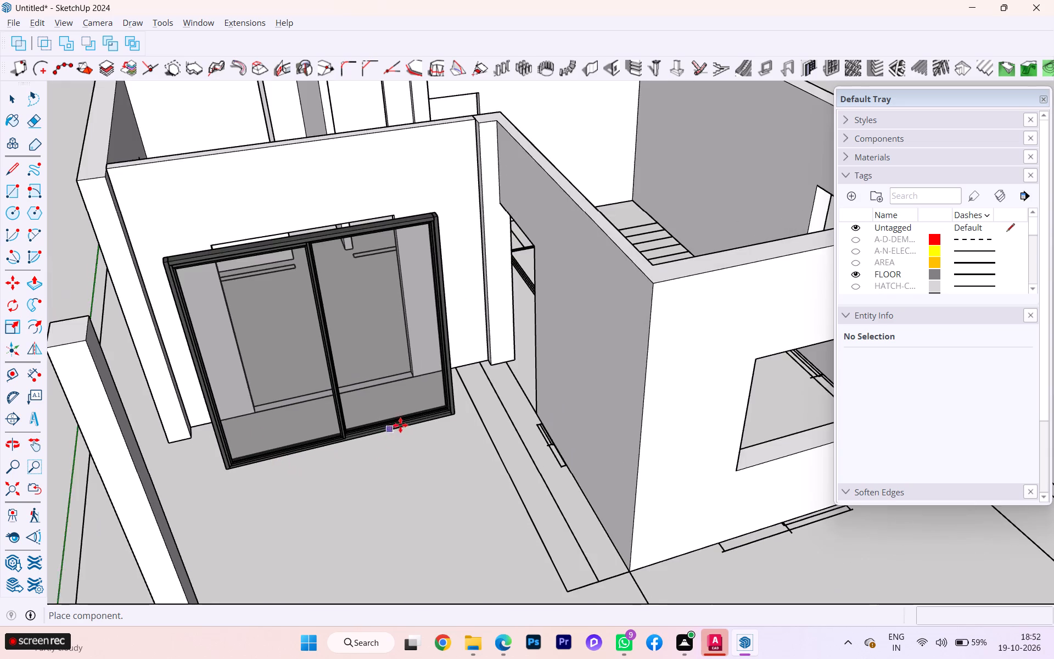
scroll(402, 425, "down", 2)
scroll(403, 425, "up", 3)
scroll(429, 410, "down", 6)
scroll(434, 410, "up", 1)
scroll(474, 394, "down", 2)
scroll(474, 394, "up", 2)
scroll(474, 394, "down", 3)
scroll(474, 394, "up", 2)
scroll(474, 394, "down", 8)
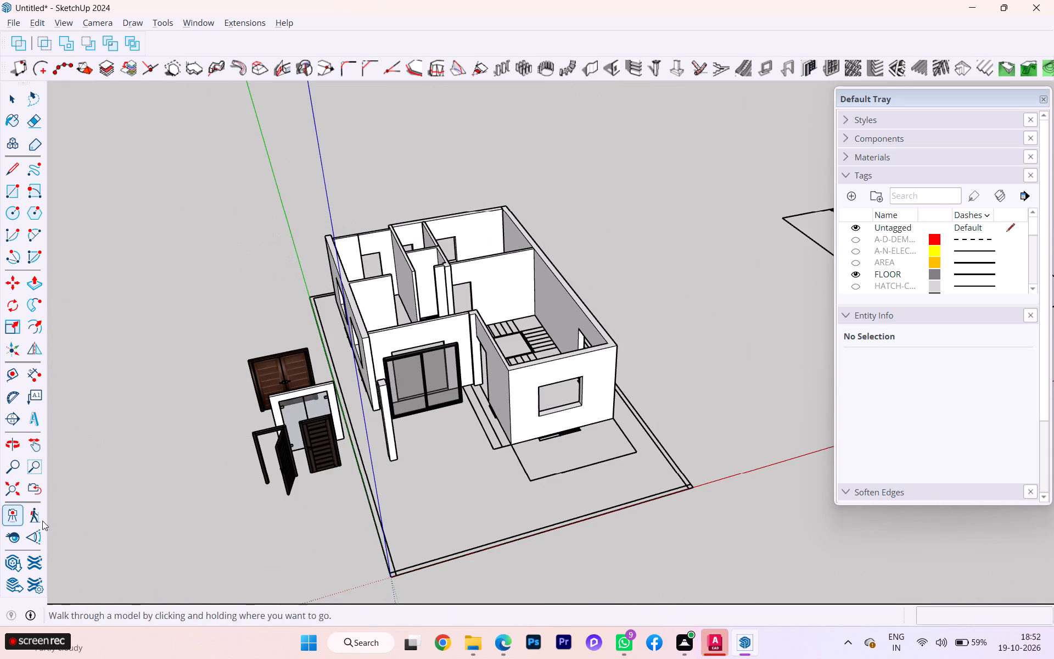
scroll(327, 633, "down", 2)
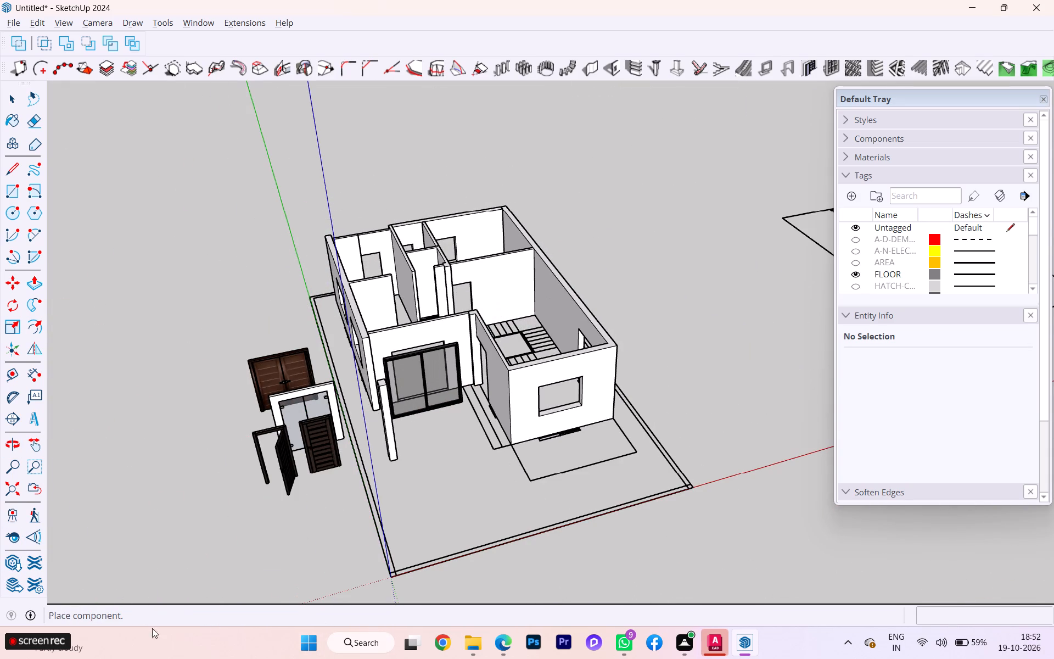
scroll(148, 615, "down", 2)
scroll(182, 603, "up", 2)
scroll(389, 531, "down", 3)
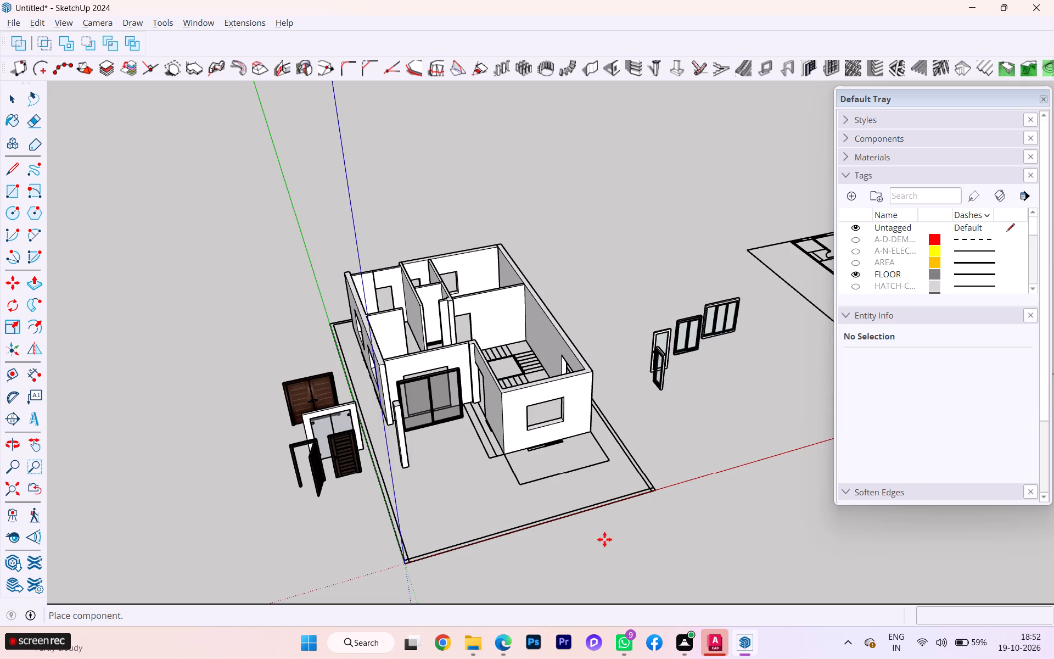
left_click(559, 562)
scroll(631, 409, "up", 2)
scroll(633, 398, "down", 1)
scroll(633, 398, "up", 2)
scroll(633, 398, "down", 1)
scroll(633, 398, "up", 1)
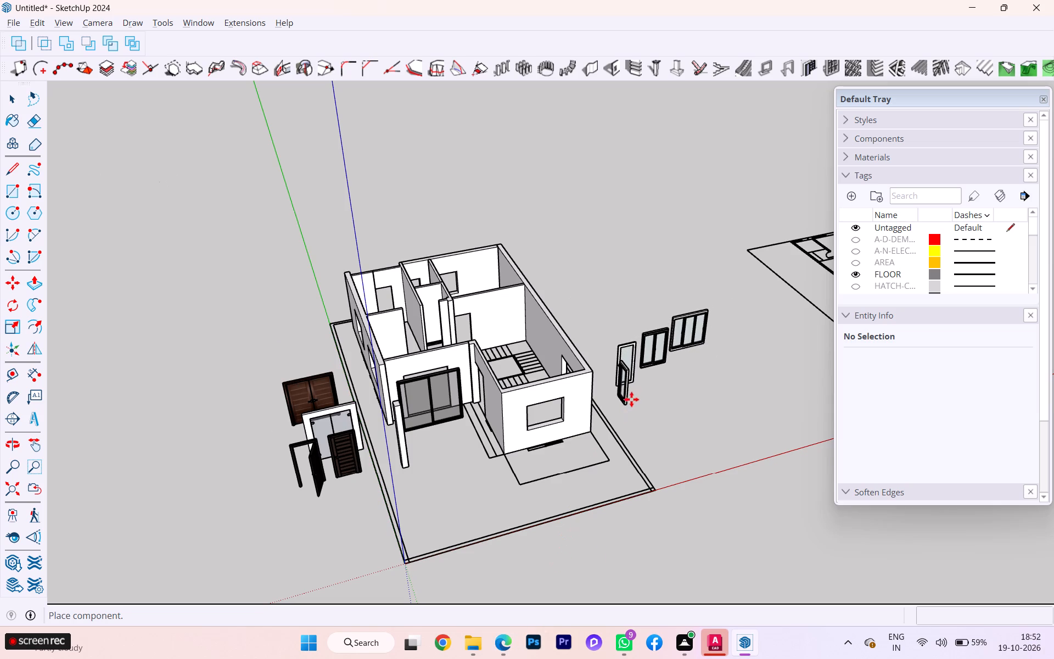
key("space")
scroll(677, 356, "up", 2)
key("space")
scroll(681, 386, "up", 1)
left_click(652, 386)
Examine the placed glass door and the two- and three-panel windows up close beside the house wall.
middle_click_drag(660, 373, 494, 366)
scroll(608, 353, "down", 1)
scroll(608, 353, "up", 6)
scroll(590, 362, "down", 2)
scroll(590, 362, "up", 2)
scroll(589, 362, "down", 3)
scroll(584, 363, "up", 7)
scroll(551, 355, "down", 2)
scroll(551, 355, "up", 5)
scroll(554, 371, "down", 1)
scroll(554, 371, "up", 3)
scroll(554, 371, "down", 1)
scroll(554, 371, "up", 5)
scroll(545, 387, "down", 1)
scroll(545, 387, "up", 2)
scroll(544, 388, "down", 2)
scroll(544, 388, "up", 1)
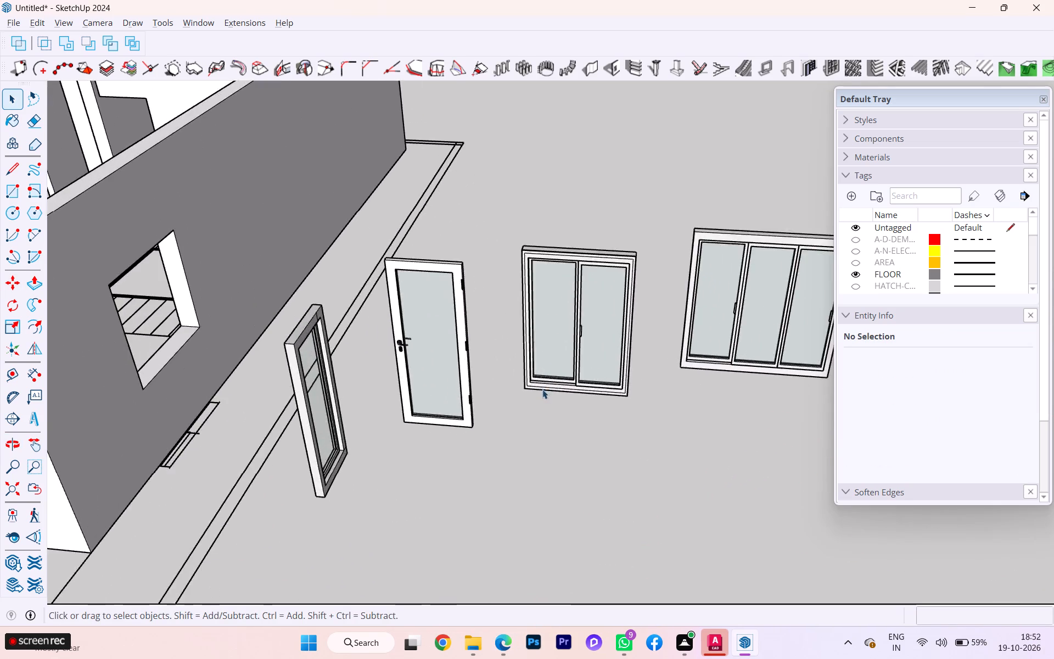
scroll(556, 383, "up", 4)
scroll(556, 383, "down", 1)
scroll(556, 383, "up", 4)
scroll(556, 382, "down", 2)
scroll(556, 382, "up", 14)
scroll(556, 382, "down", 6)
scroll(556, 382, "up", 1)
scroll(556, 382, "down", 4)
scroll(556, 382, "up", 1)
scroll(556, 382, "down", 2)
scroll(556, 382, "up", 1)
scroll(556, 382, "down", 8)
scroll(567, 383, "up", 1)
scroll(569, 385, "down", 8)
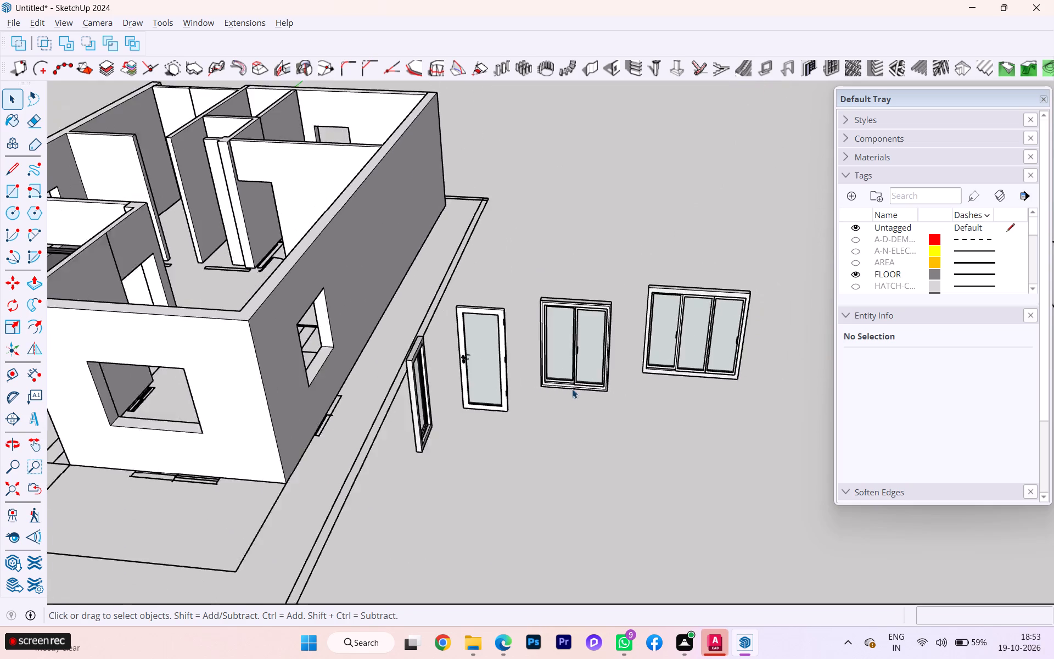
scroll(570, 393, "down", 2)
Delete the dark sliding glass frame standing in front of the parking-side opening.
middle_click_drag(570, 393, 653, 392)
scroll(198, 407, "up", 3)
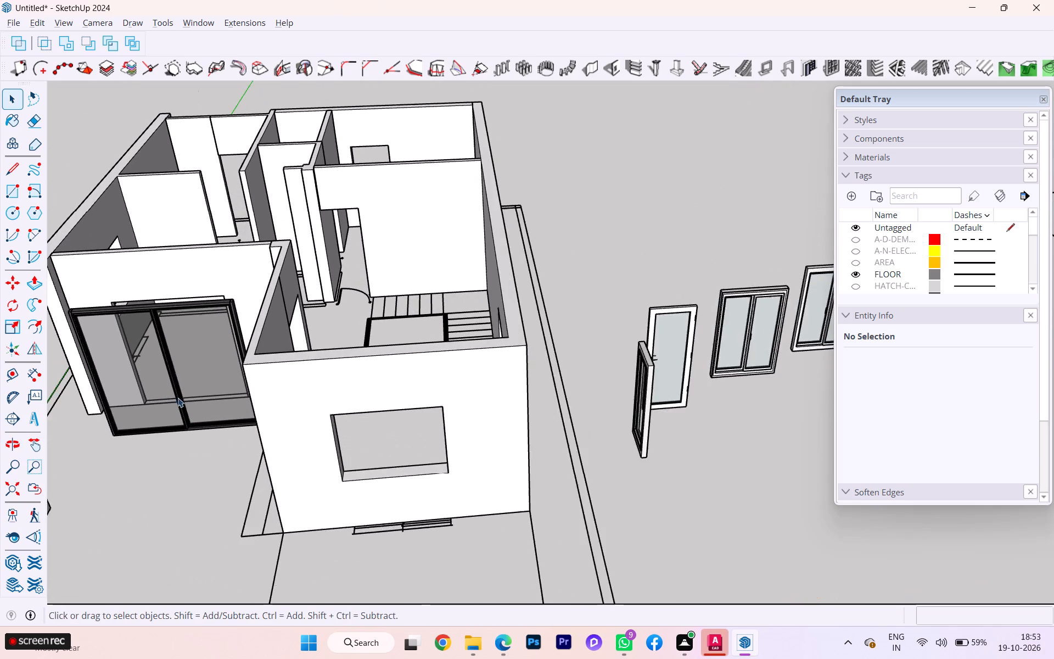
scroll(169, 376, "down", 1)
scroll(169, 375, "up", 4)
left_click(171, 367)
key("Delete")
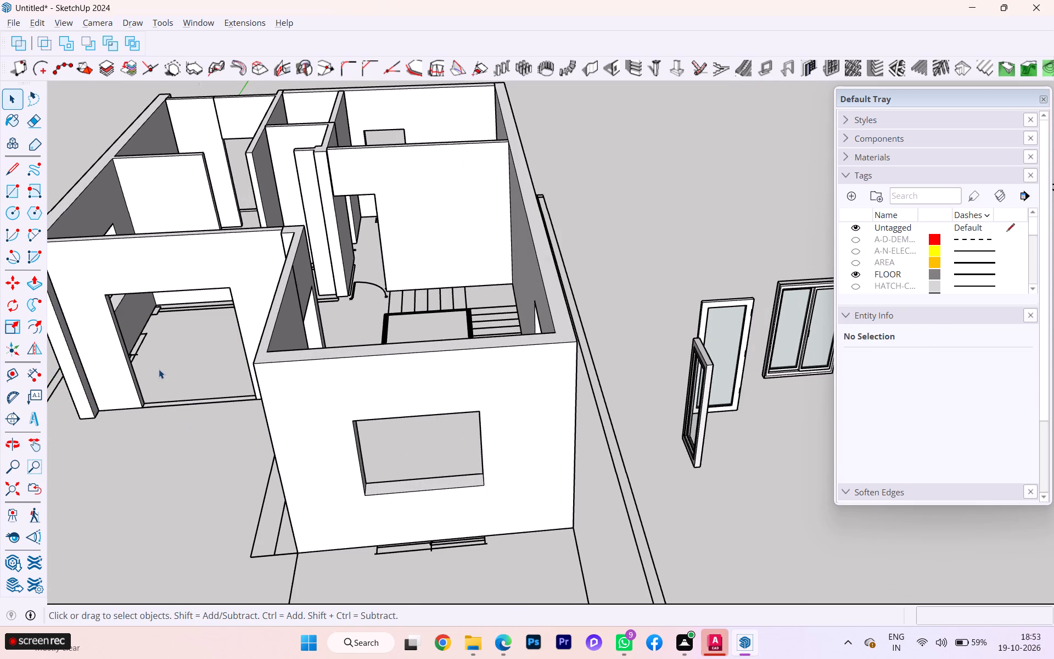
Switch to the workbook PDF in Edge and examine the ground floor plan's openings and the Exercise 42 exterior view.
scroll(159, 369, "down", 2)
scroll(159, 371, "up", 1)
scroll(93, 391, "down", 5)
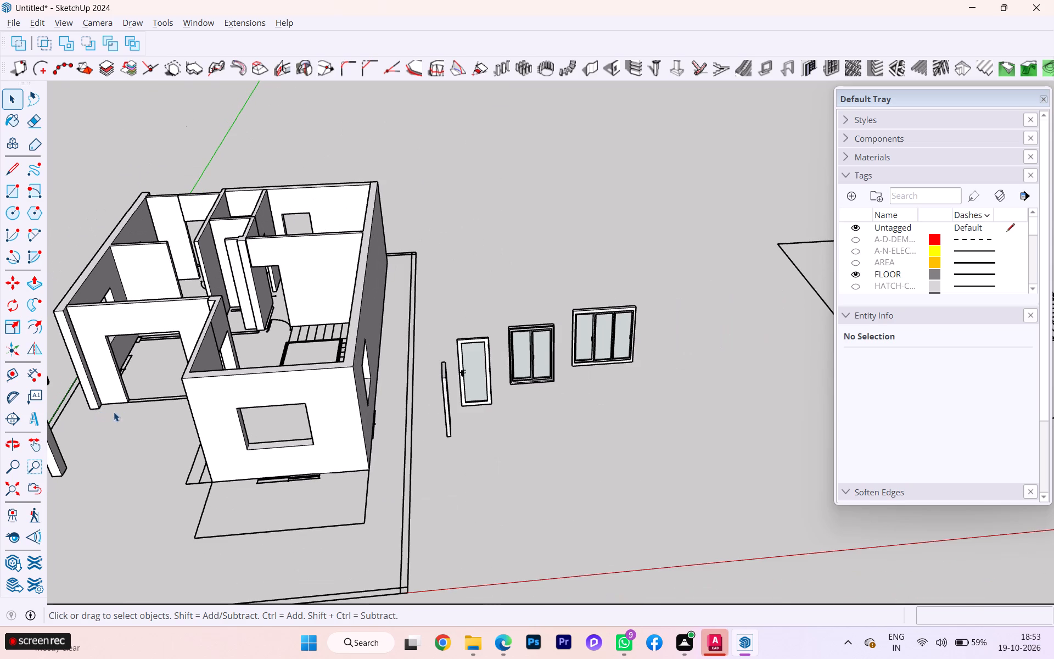
left_click(512, 574)
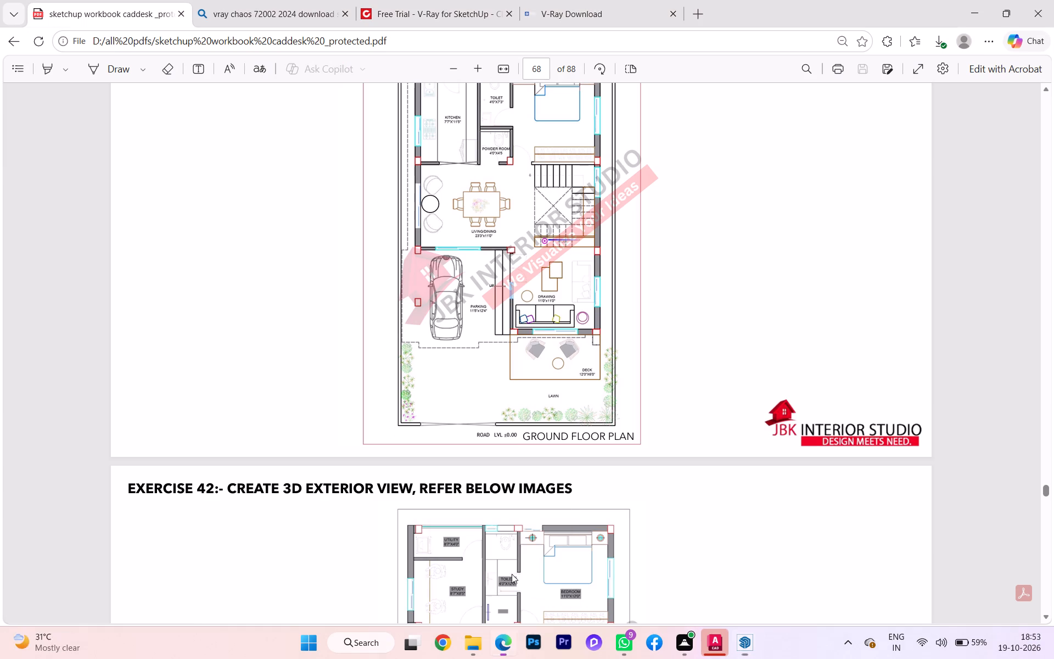
scroll(590, 371, "up", 1)
scroll(590, 371, "down", 4)
scroll(590, 371, "up", 4)
scroll(590, 370, "down", 1)
scroll(590, 370, "up", 1)
scroll(590, 370, "down", 4)
scroll(590, 358, "up", 3)
scroll(590, 358, "down", 1)
scroll(590, 358, "up", 4)
scroll(584, 318, "down", 4)
scroll(584, 318, "up", 1)
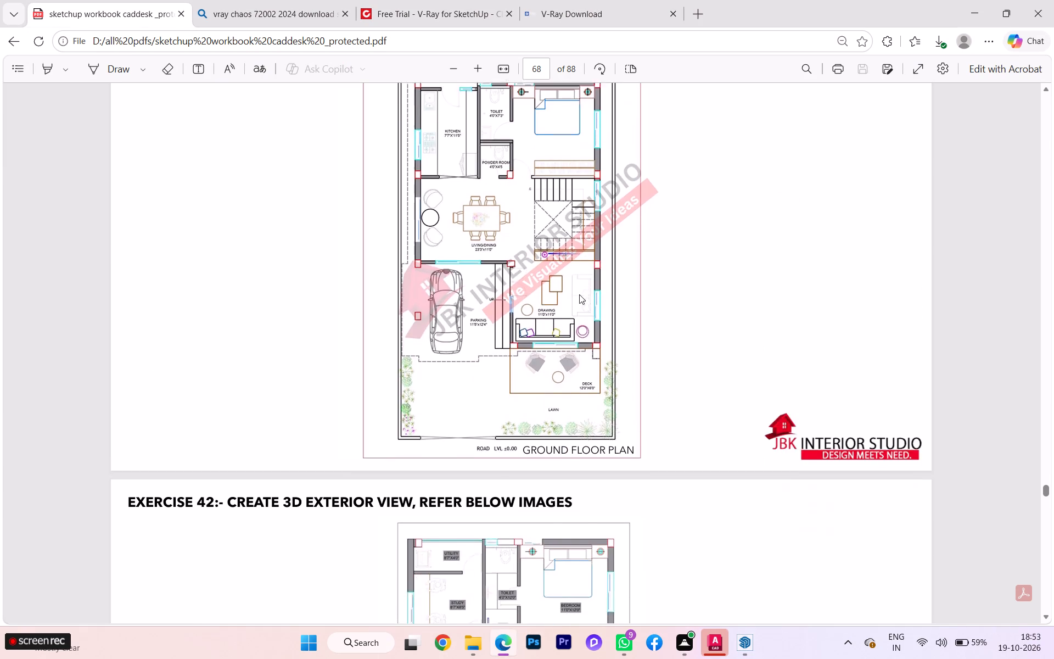
scroll(578, 291, "down", 2)
scroll(578, 291, "up", 5)
scroll(578, 291, "down", 4)
scroll(583, 306, "up", 4)
scroll(584, 307, "down", 5)
scroll(583, 342, "up", 2)
scroll(583, 342, "down", 2)
scroll(582, 343, "up", 6)
scroll(582, 343, "down", 3)
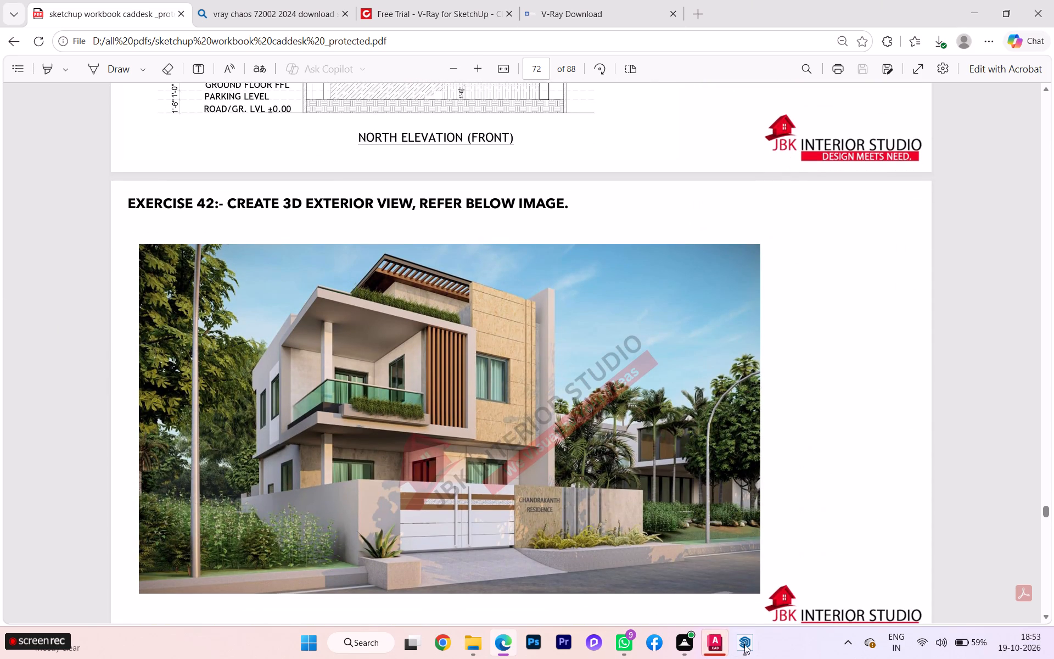
Switch back to SketchUp, open 3D Warehouse and look through the glass window models for ones suiting the house openings.
left_click(733, 593)
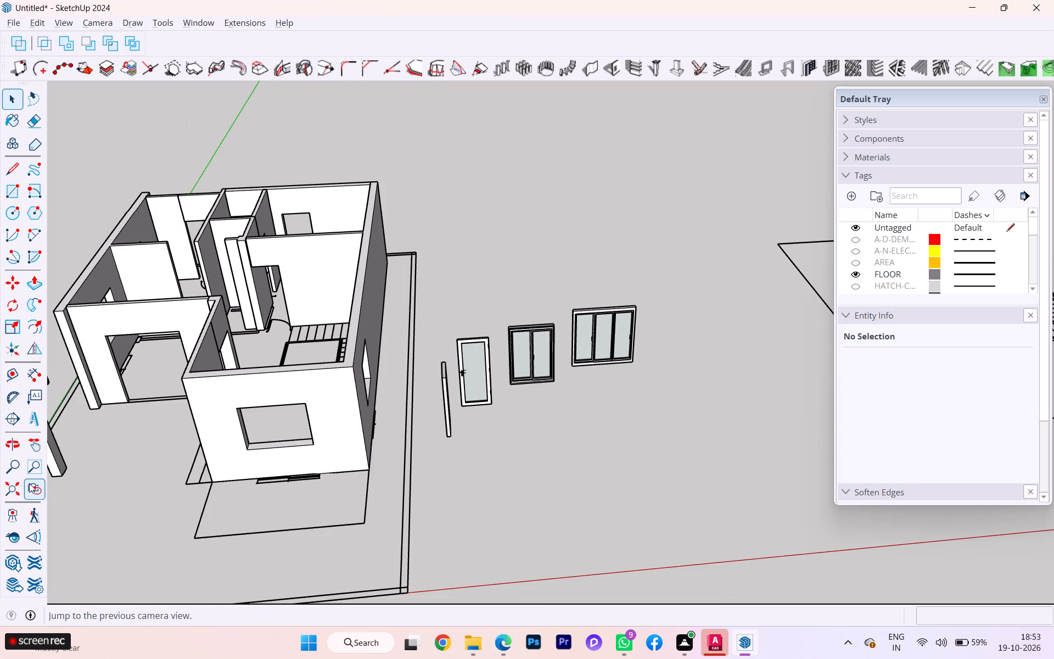
double_click(7, 566)
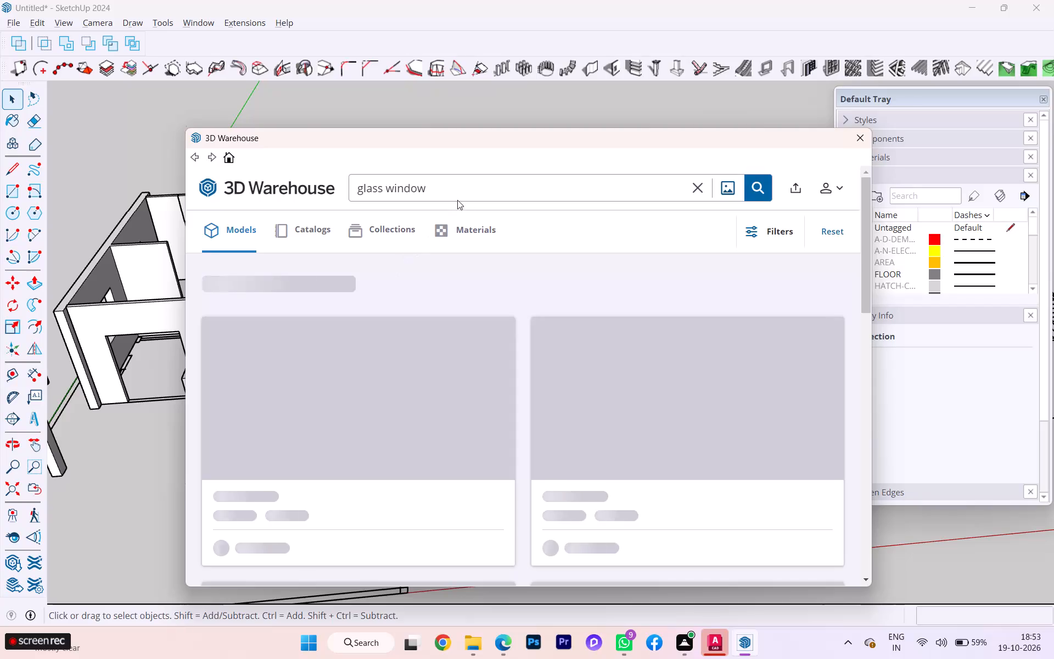
scroll(466, 312, "down", 1)
scroll(475, 320, "up", 1)
scroll(478, 321, "down", 3)
scroll(479, 322, "up", 2)
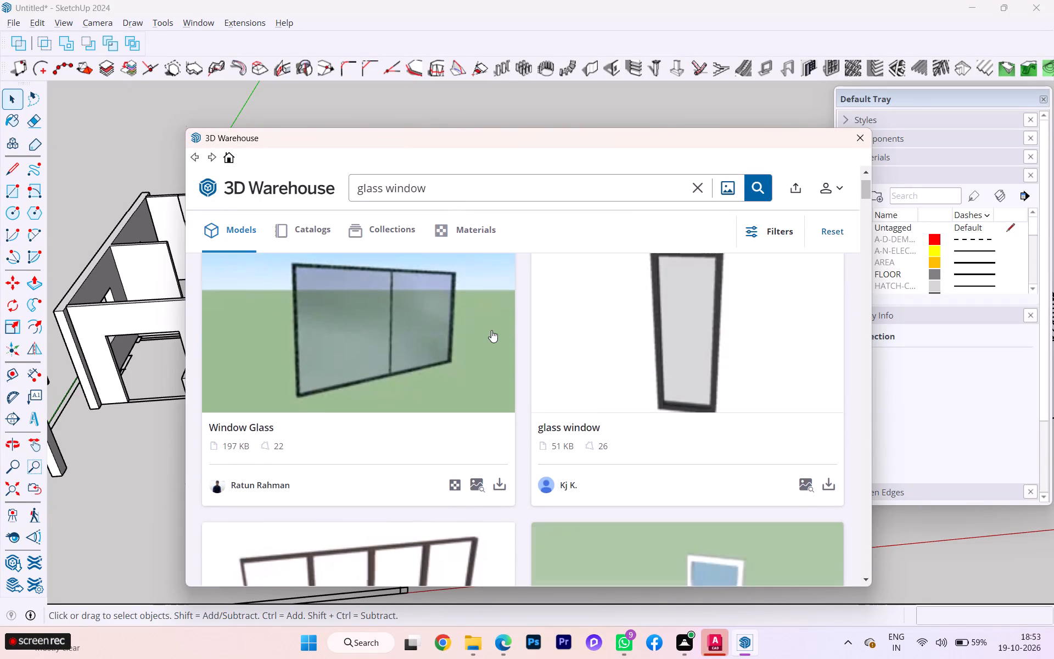
scroll(492, 329, "down", 4)
scroll(500, 329, "up", 2)
scroll(500, 329, "down", 7)
scroll(500, 331, "up", 1)
scroll(501, 331, "down", 2)
scroll(501, 332, "up", 1)
scroll(501, 332, "down", 10)
scroll(506, 328, "up", 1)
scroll(506, 328, "down", 1)
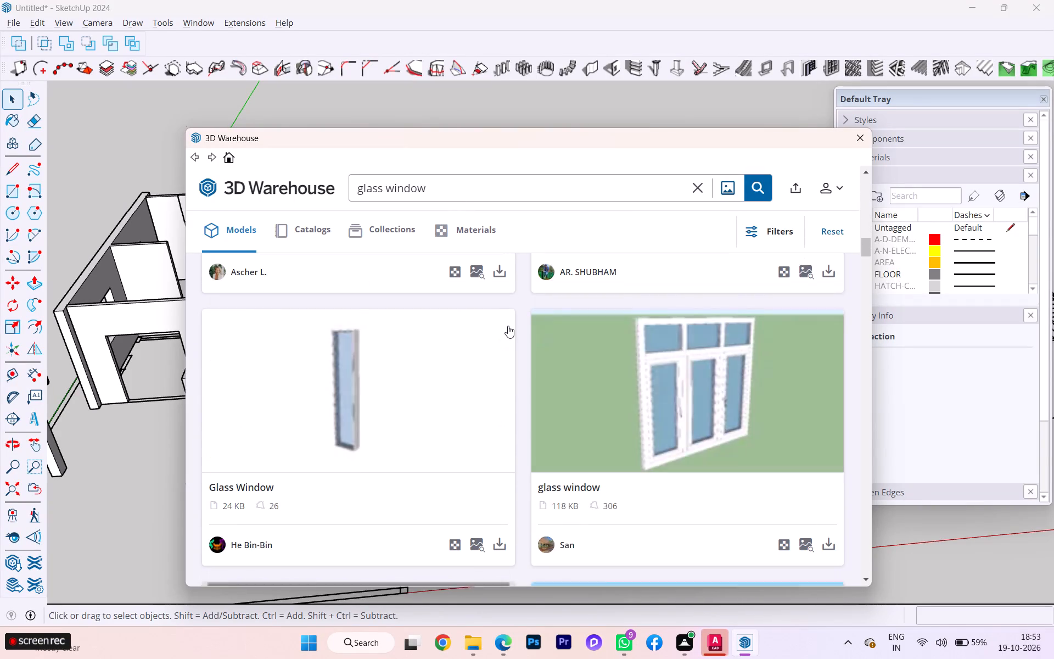
scroll(508, 326, "down", 8)
scroll(508, 333, "up", 2)
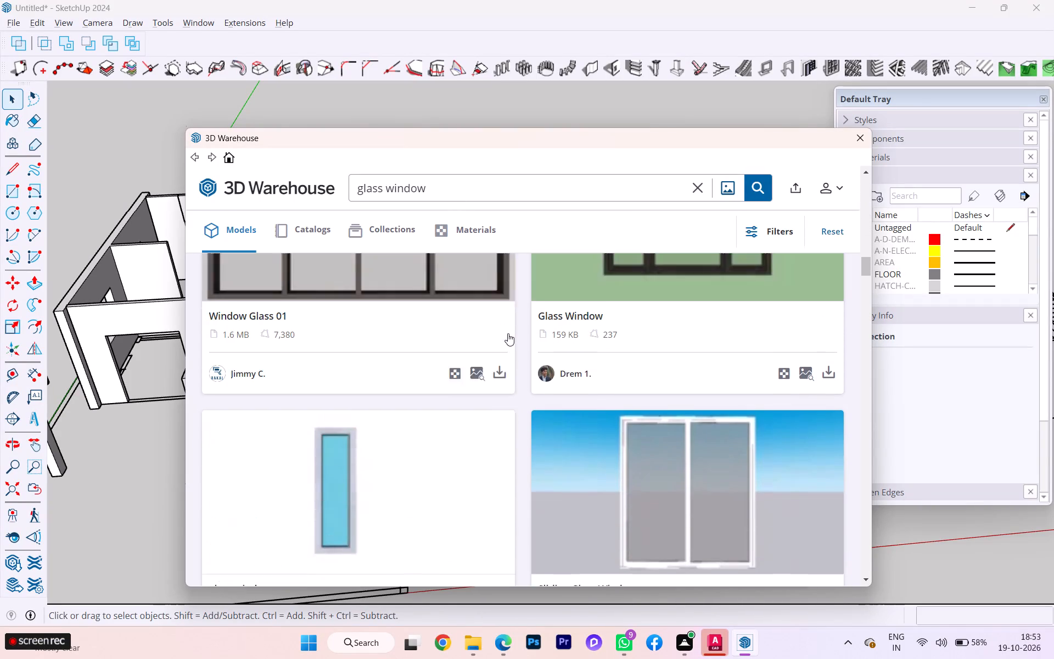
scroll(508, 333, "down", 7)
scroll(508, 333, "up", 1)
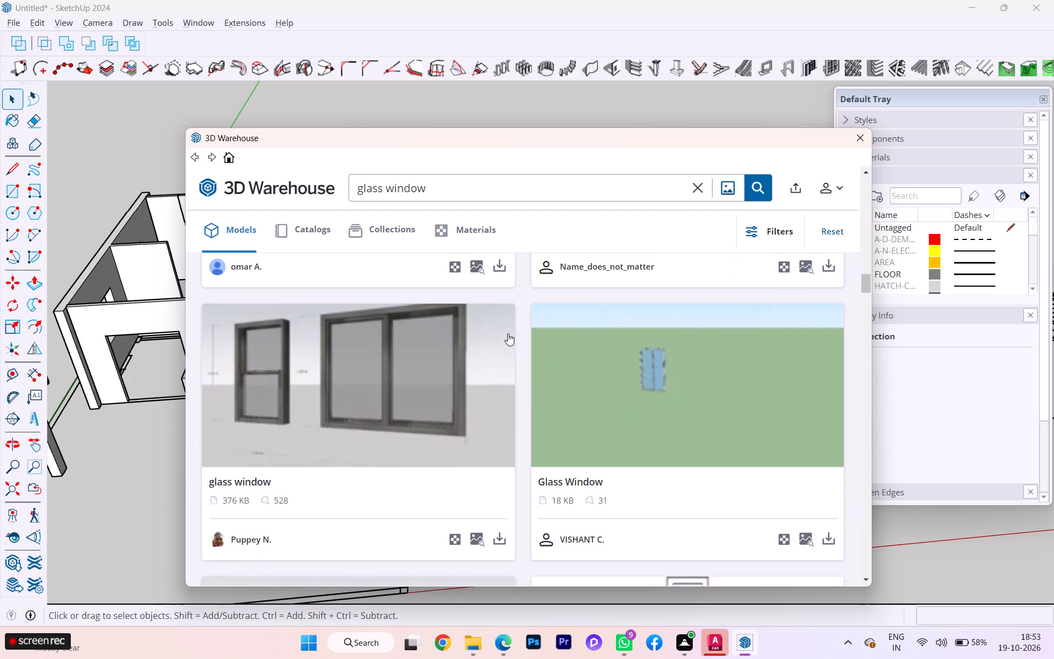
scroll(464, 345, "down", 3)
scroll(462, 350, "up", 1)
scroll(462, 350, "down", 2)
scroll(462, 347, "up", 1)
scroll(462, 347, "down", 2)
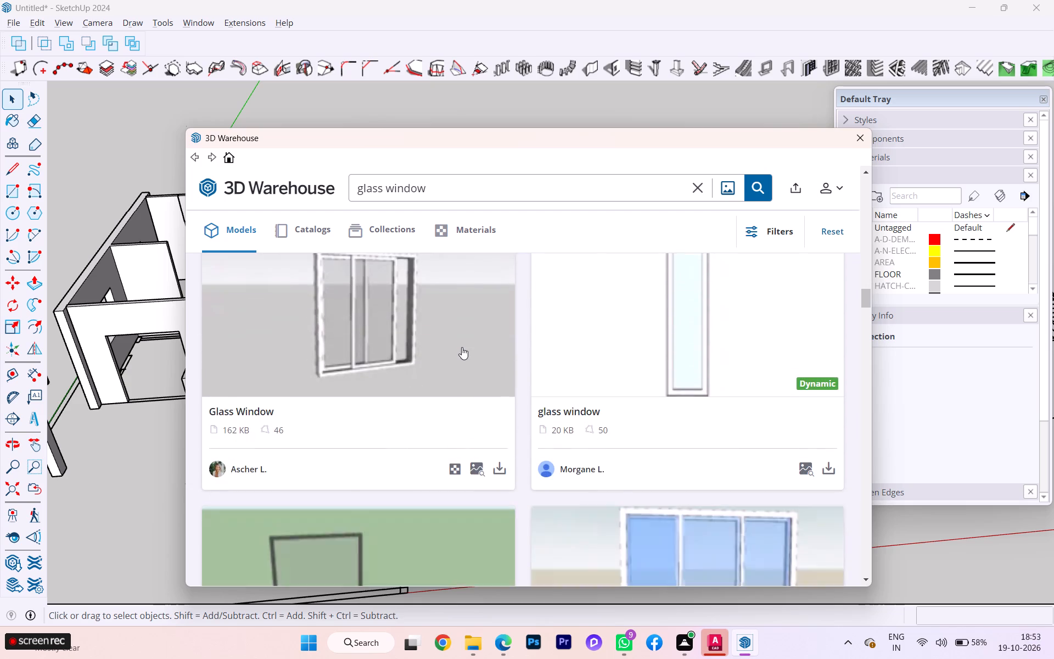
scroll(462, 347, "down", 8)
scroll(463, 348, "up", 1)
scroll(464, 352, "down", 3)
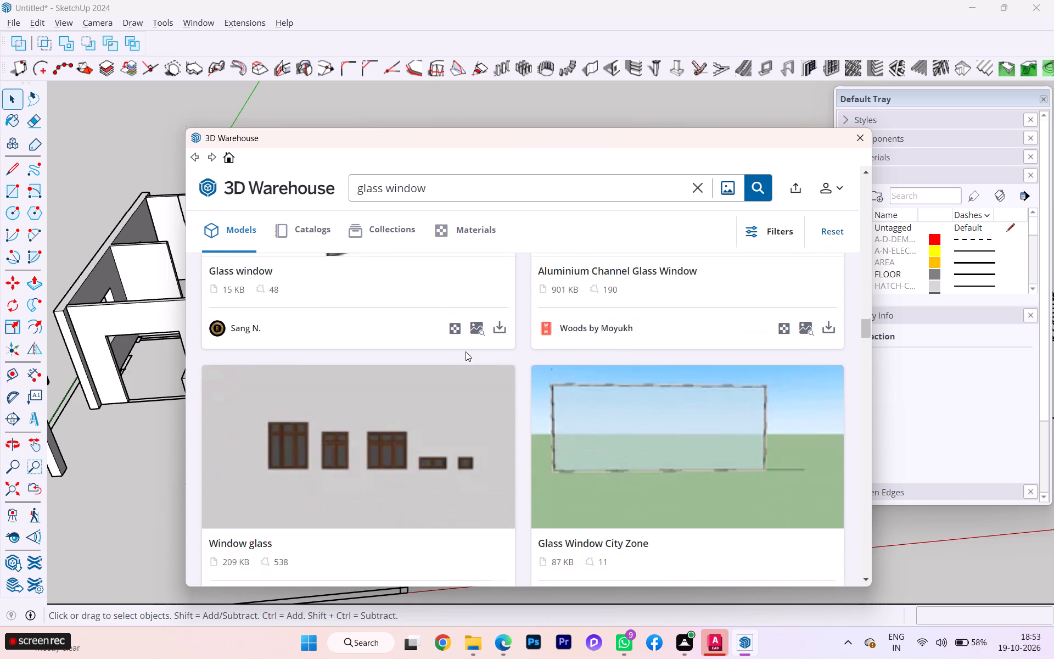
scroll(466, 352, "down", 3)
scroll(466, 352, "up", 2)
scroll(466, 352, "down", 6)
scroll(467, 354, "up", 3)
scroll(467, 354, "down", 4)
scroll(468, 354, "up", 3)
scroll(468, 354, "down", 3)
scroll(468, 354, "up", 3)
scroll(468, 354, "down", 2)
scroll(468, 354, "up", 3)
scroll(468, 354, "down", 13)
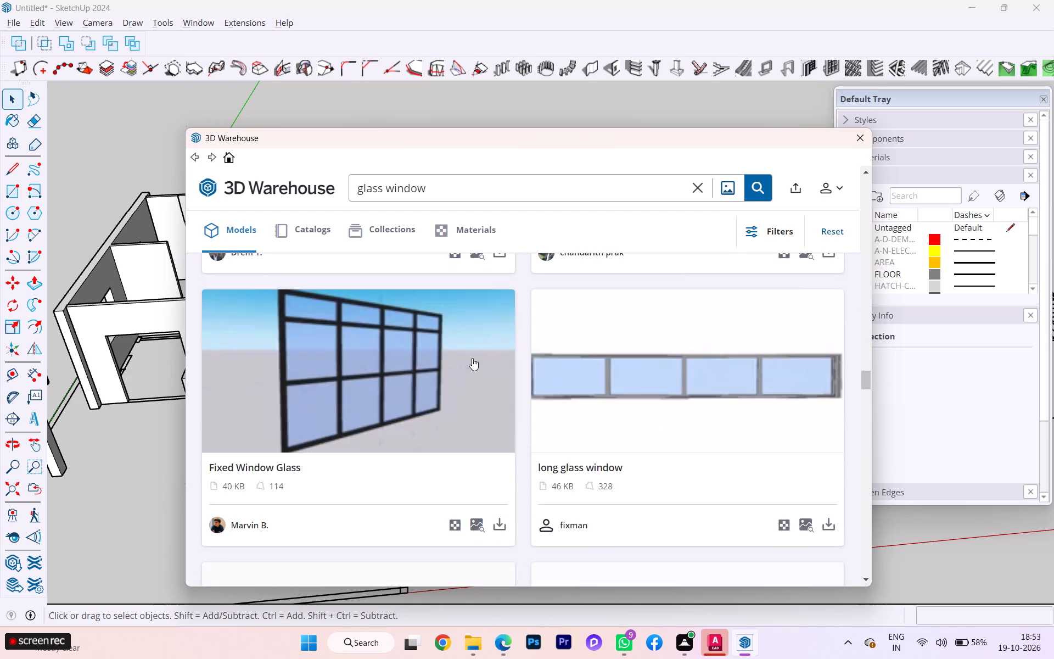
scroll(472, 358, "down", 5)
scroll(472, 358, "up", 1)
scroll(472, 358, "down", 2)
scroll(473, 361, "up", 1)
scroll(473, 362, "down", 3)
scroll(474, 362, "up", 4)
scroll(474, 367, "down", 3)
scroll(475, 370, "up", 3)
scroll(475, 371, "down", 3)
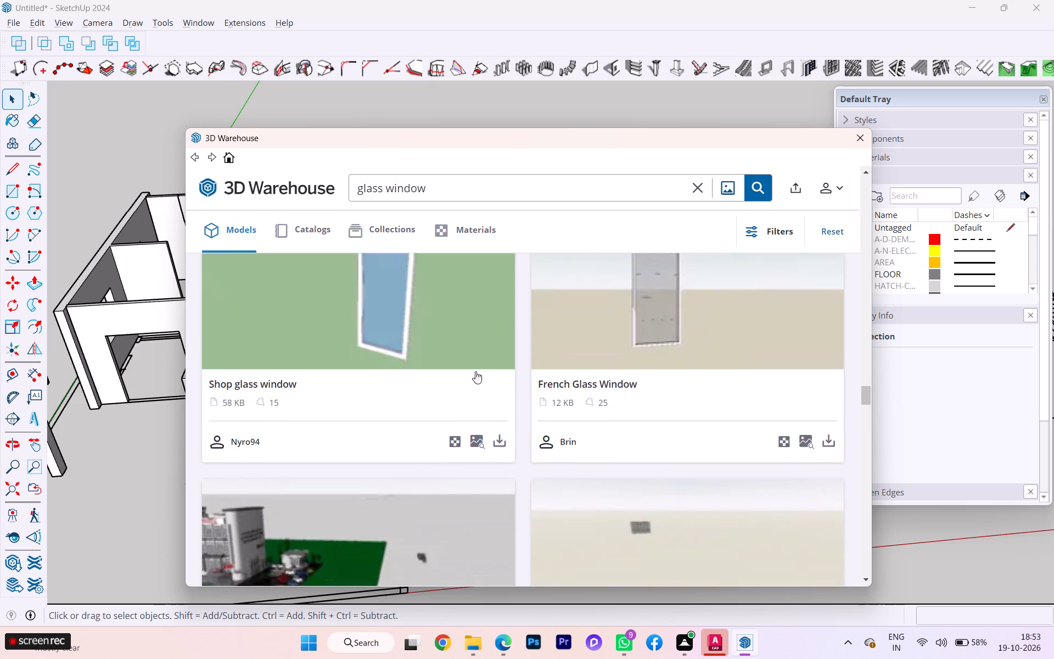
scroll(475, 371, "down", 4)
scroll(476, 371, "up", 1)
scroll(476, 372, "down", 4)
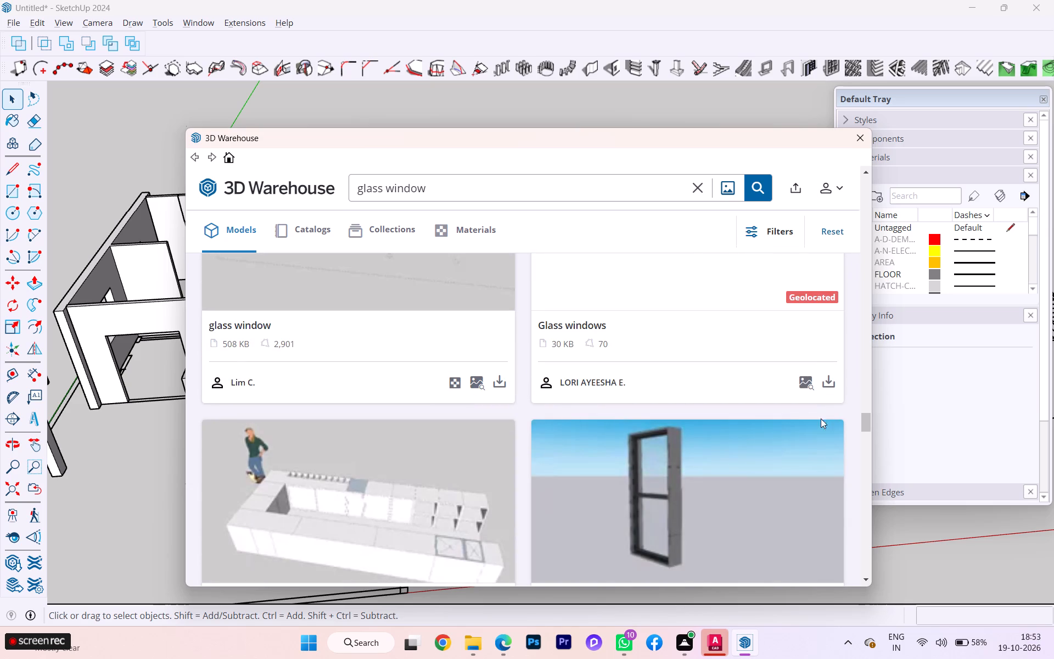
left_click_drag(863, 423, 868, 438)
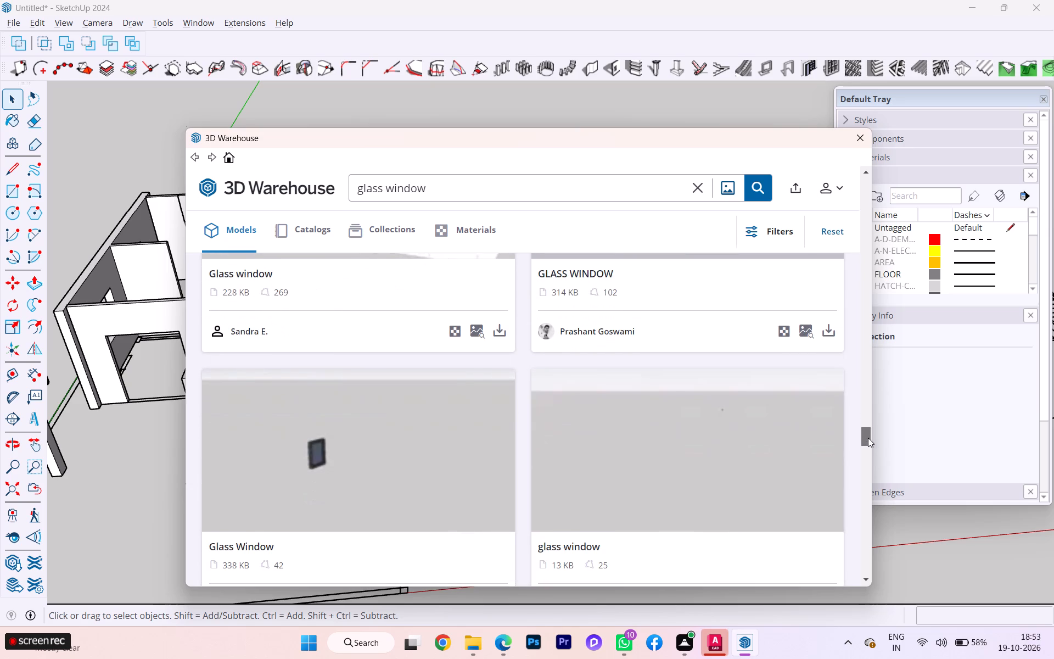
left_click_drag(868, 438, 879, 478)
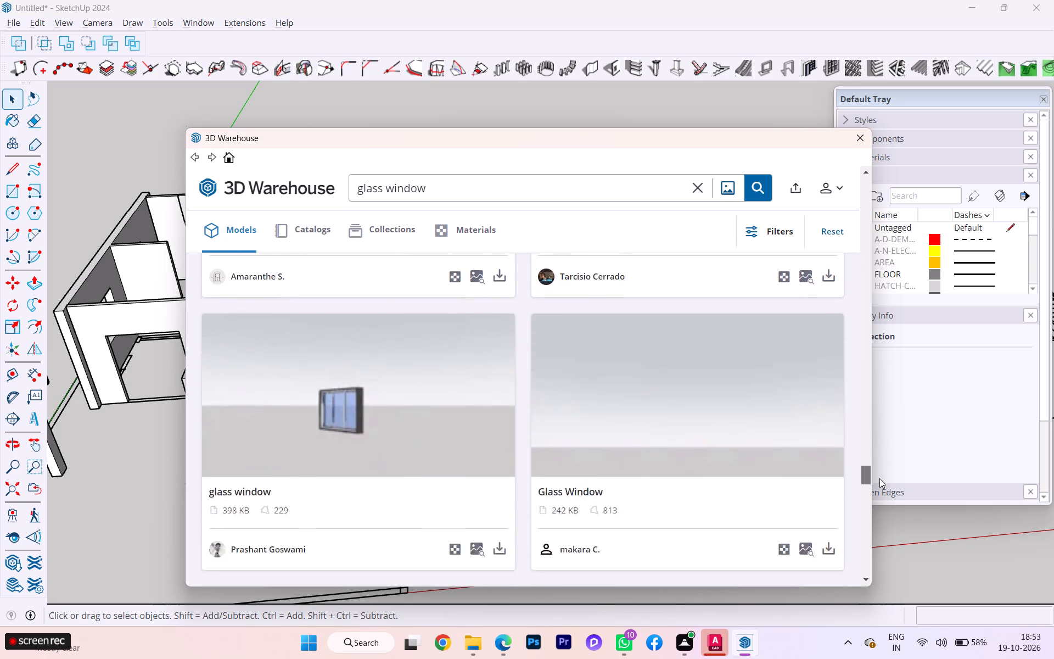
left_click_drag(879, 478, 880, 503)
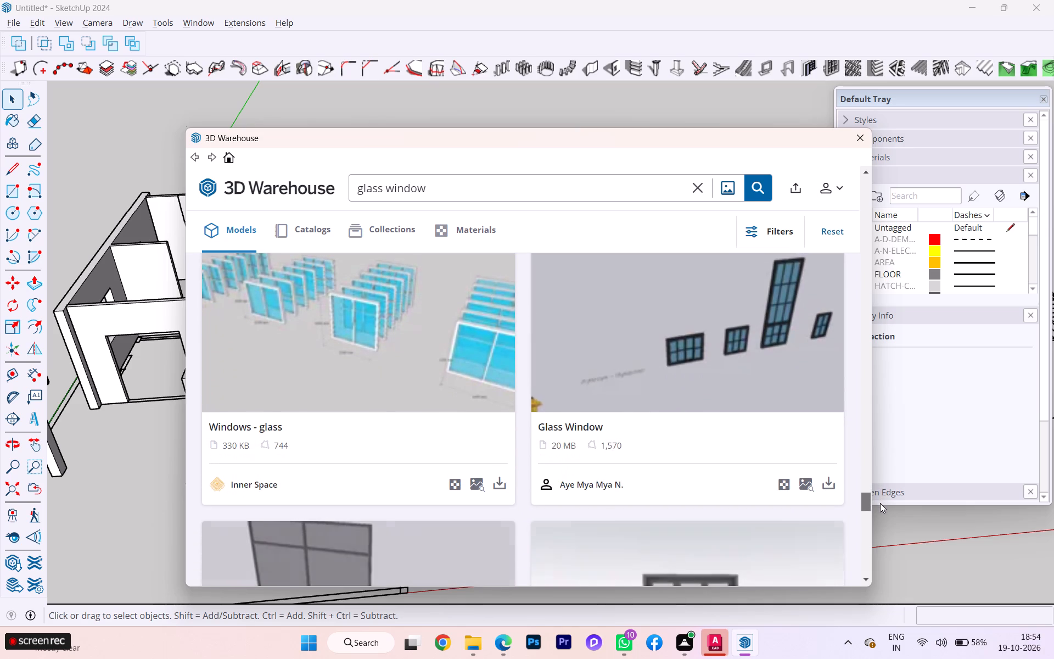
left_click_drag(880, 503, 878, 510)
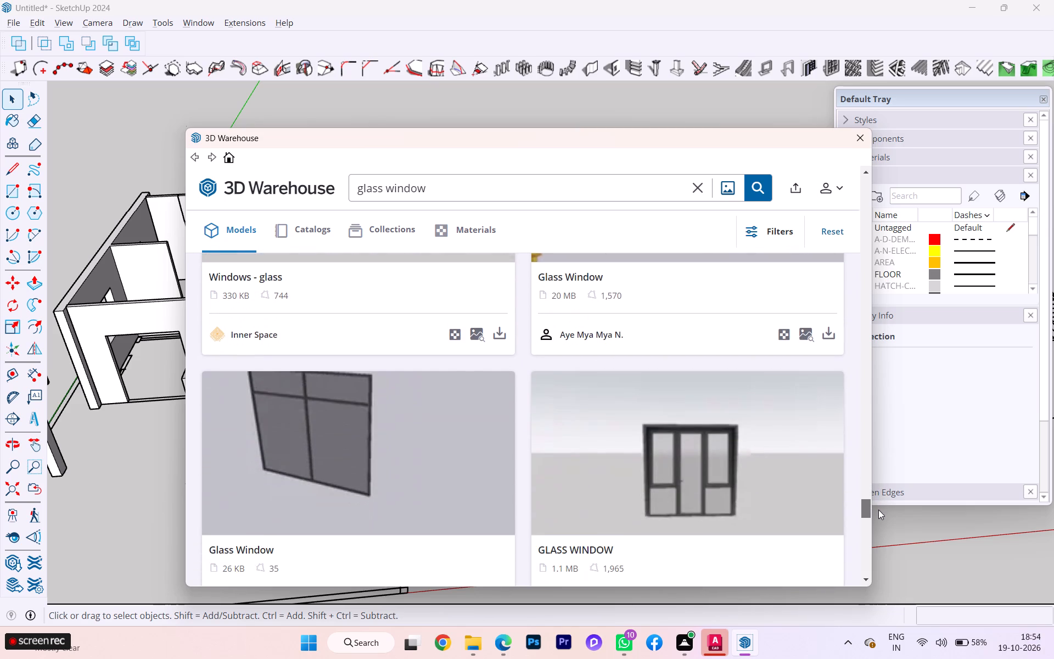
left_click_drag(878, 510, 877, 513)
left_click_drag(877, 514, 877, 523)
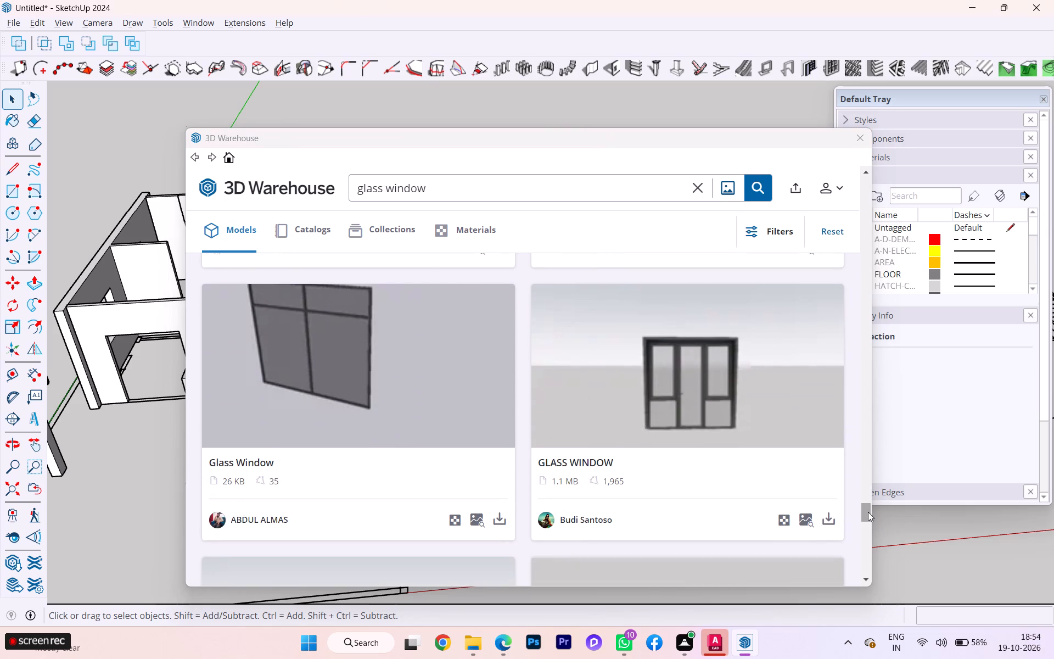
left_click_drag(868, 512, 874, 535)
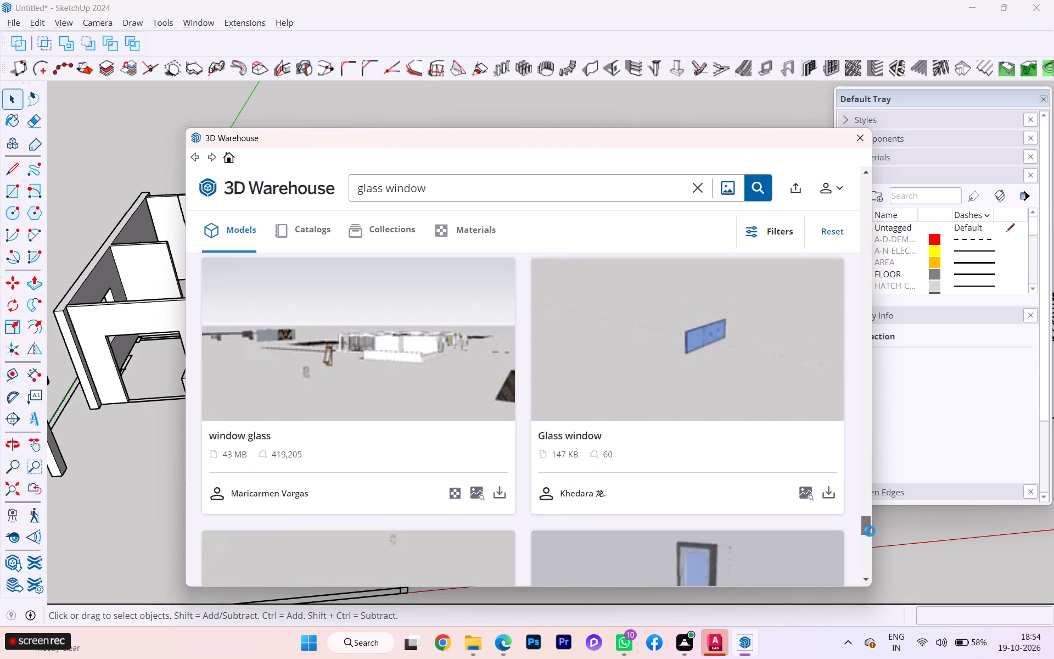
scroll(648, 364, "down", 4)
scroll(649, 366, "up", 2)
scroll(649, 366, "down", 2)
scroll(649, 367, "up", 1)
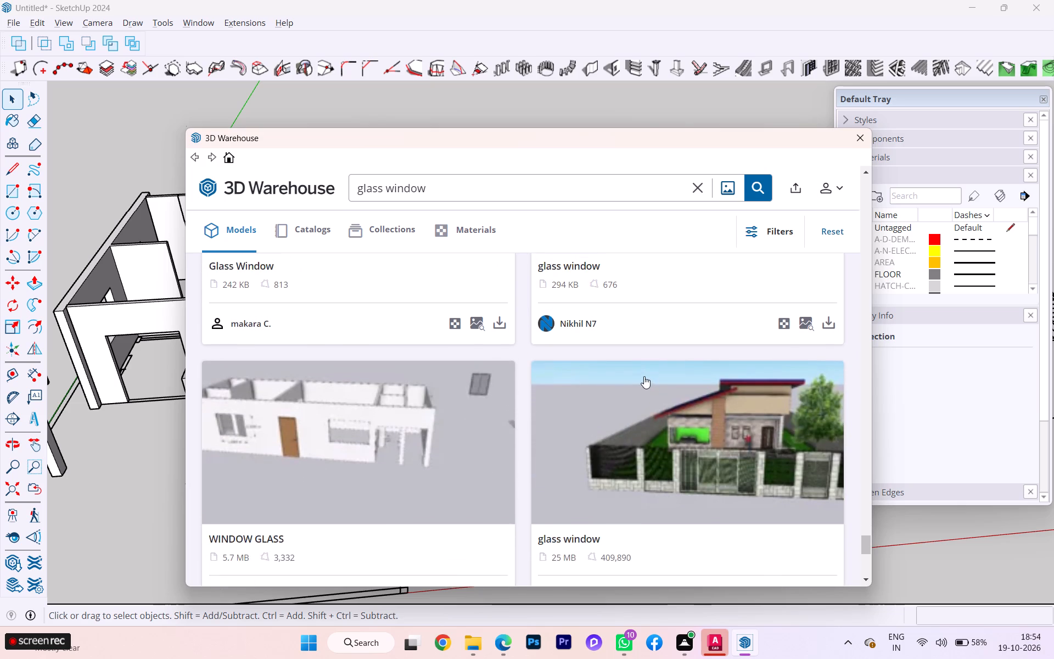
scroll(641, 378, "down", 3)
scroll(641, 378, "up", 6)
scroll(641, 378, "down", 2)
scroll(641, 378, "up", 1)
scroll(641, 378, "down", 7)
scroll(641, 378, "up", 1)
scroll(641, 378, "down", 2)
scroll(641, 378, "up", 1)
scroll(641, 378, "down", 6)
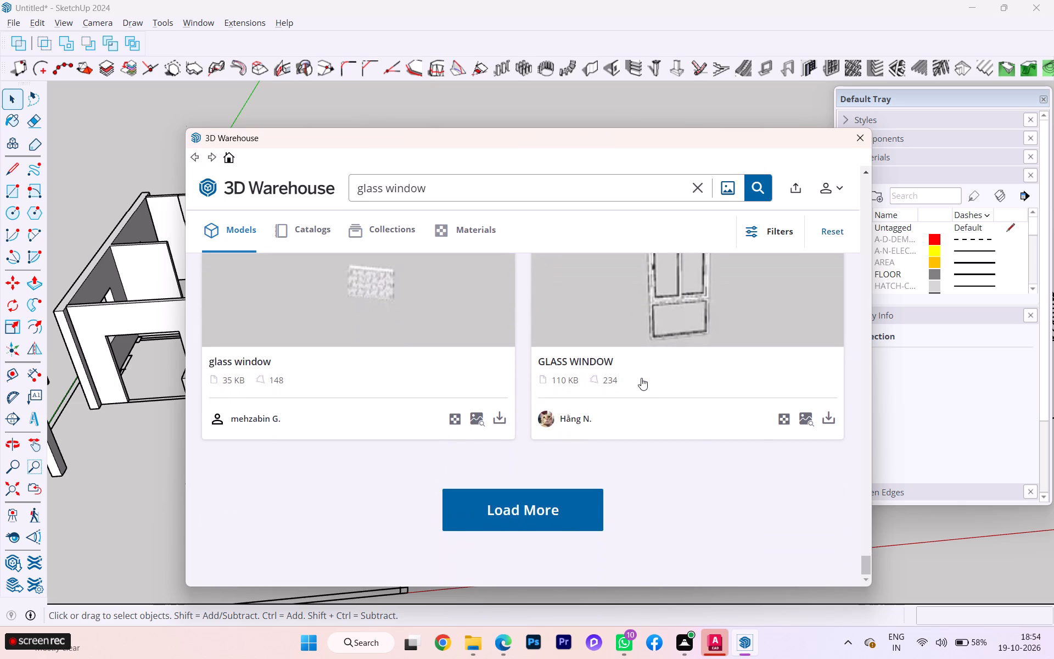
Load more glass window results in 3D Warehouse and look through them for models suiting the house openings.
left_click(554, 507)
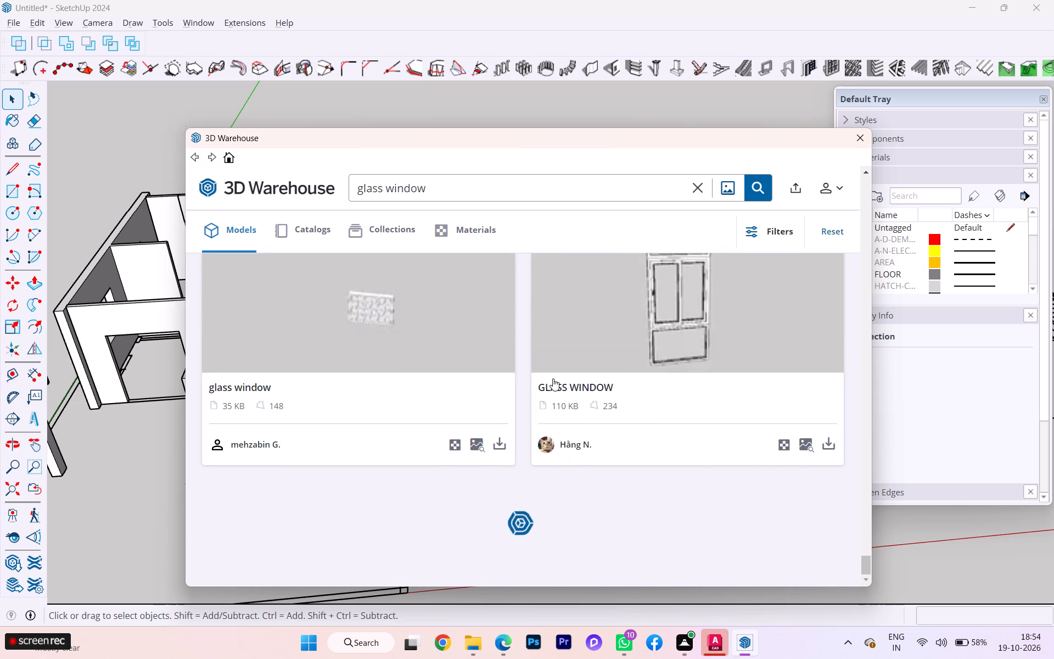
scroll(554, 377, "down", 1)
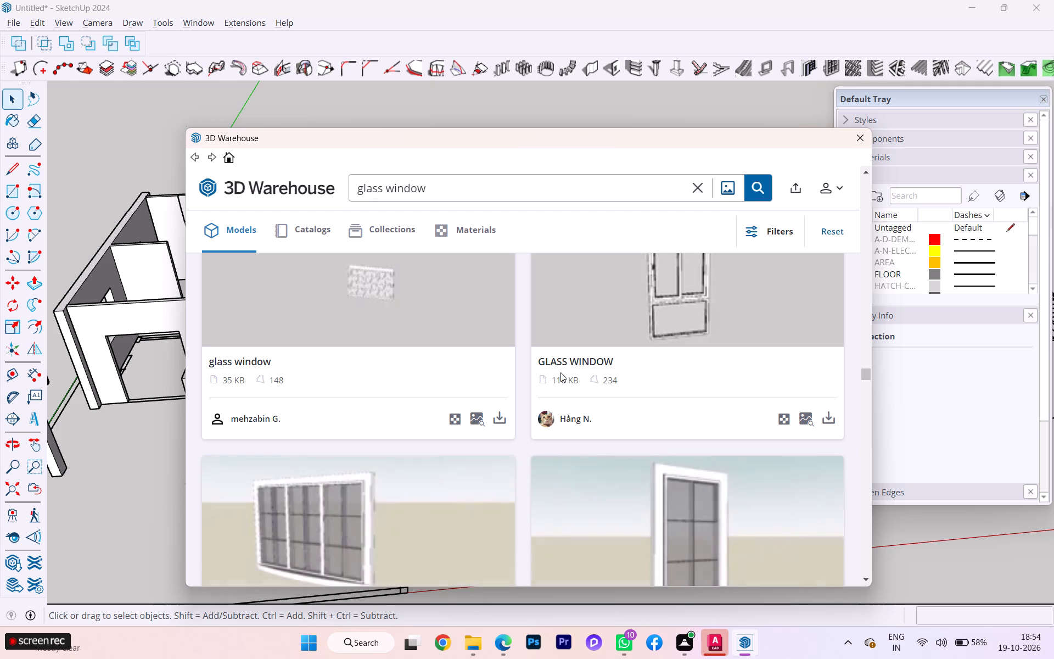
scroll(560, 372, "down", 7)
scroll(560, 377, "up", 1)
scroll(560, 377, "down", 1)
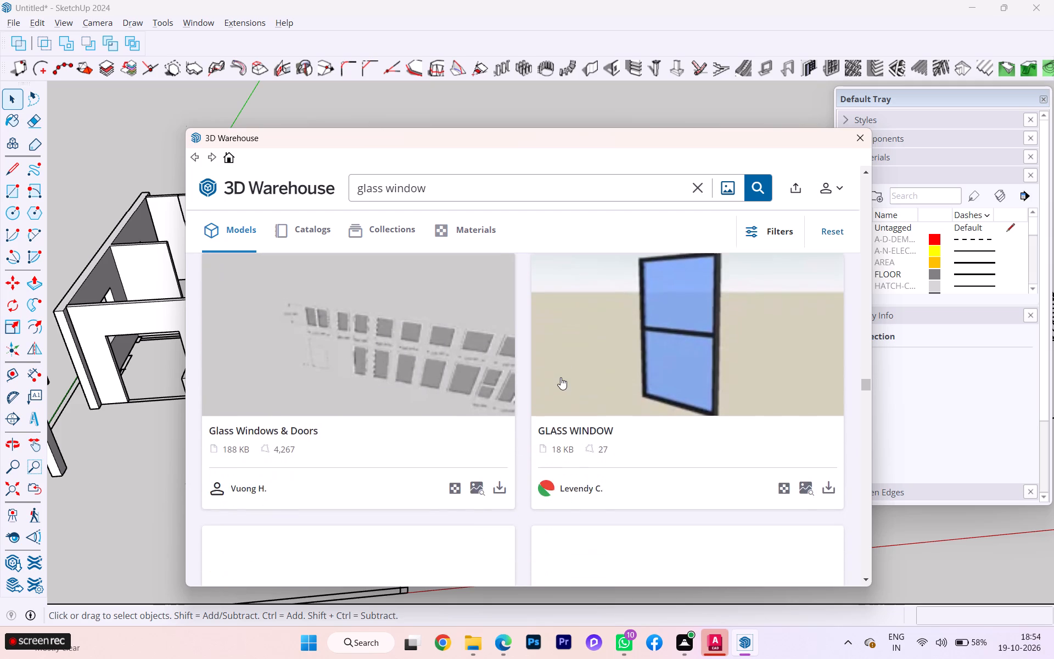
scroll(560, 377, "down", 1)
scroll(560, 377, "up", 2)
scroll(560, 377, "down", 1)
scroll(560, 378, "up", 3)
scroll(560, 378, "down", 6)
scroll(563, 375, "up", 1)
scroll(563, 375, "down", 4)
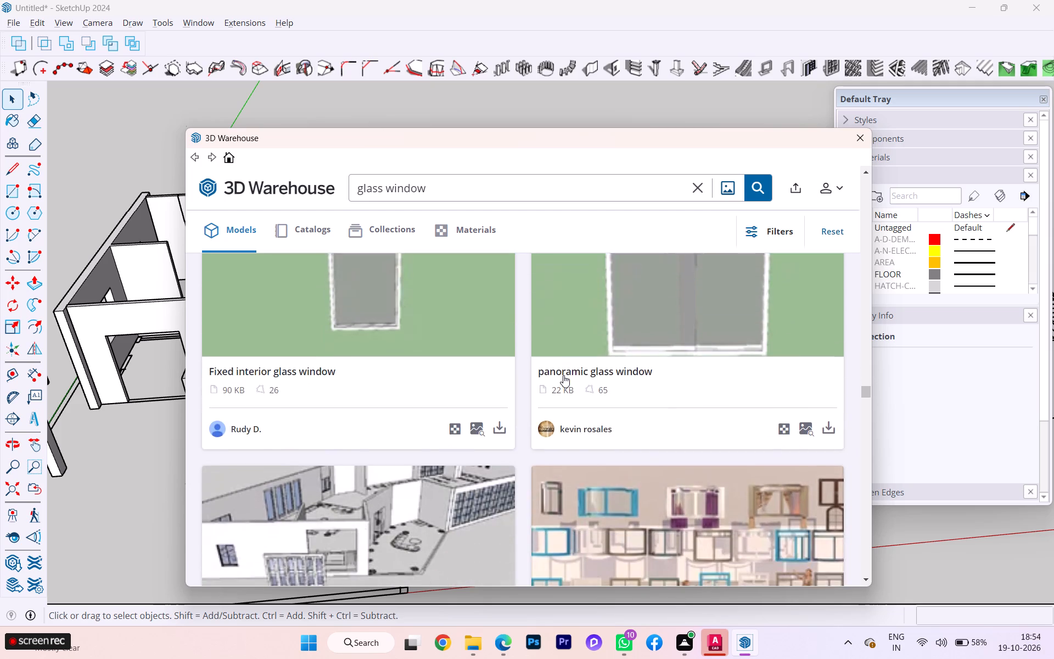
scroll(563, 375, "down", 4)
scroll(563, 375, "up", 1)
scroll(563, 375, "down", 1)
scroll(563, 375, "up", 1)
scroll(563, 375, "down", 1)
scroll(563, 375, "up", 2)
scroll(563, 375, "down", 2)
scroll(563, 375, "up", 3)
scroll(563, 375, "down", 1)
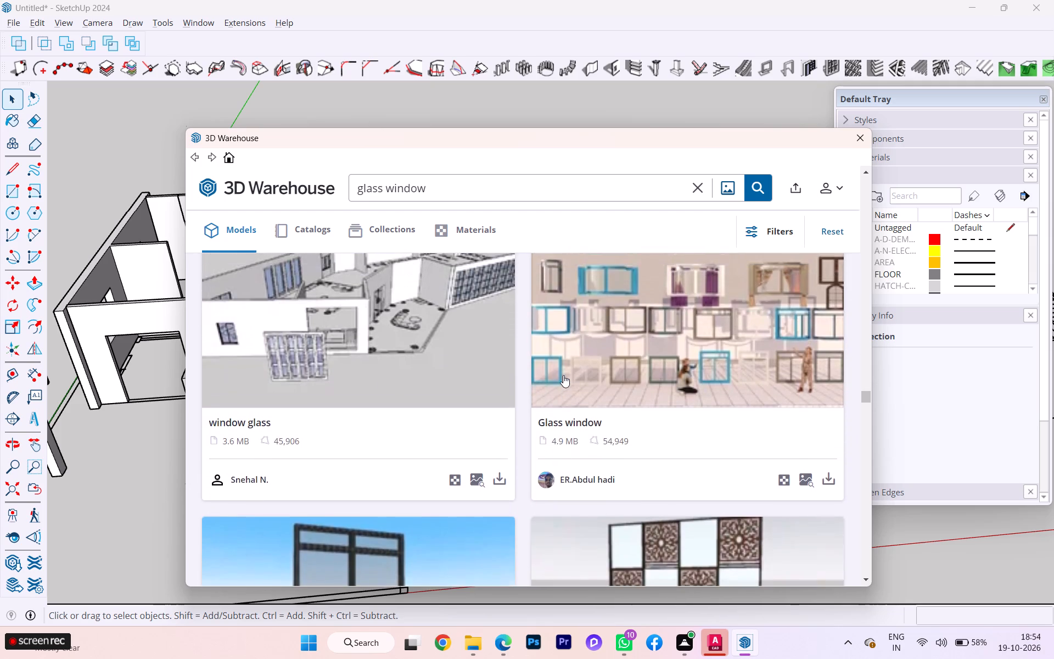
scroll(563, 375, "down", 5)
scroll(563, 375, "up", 2)
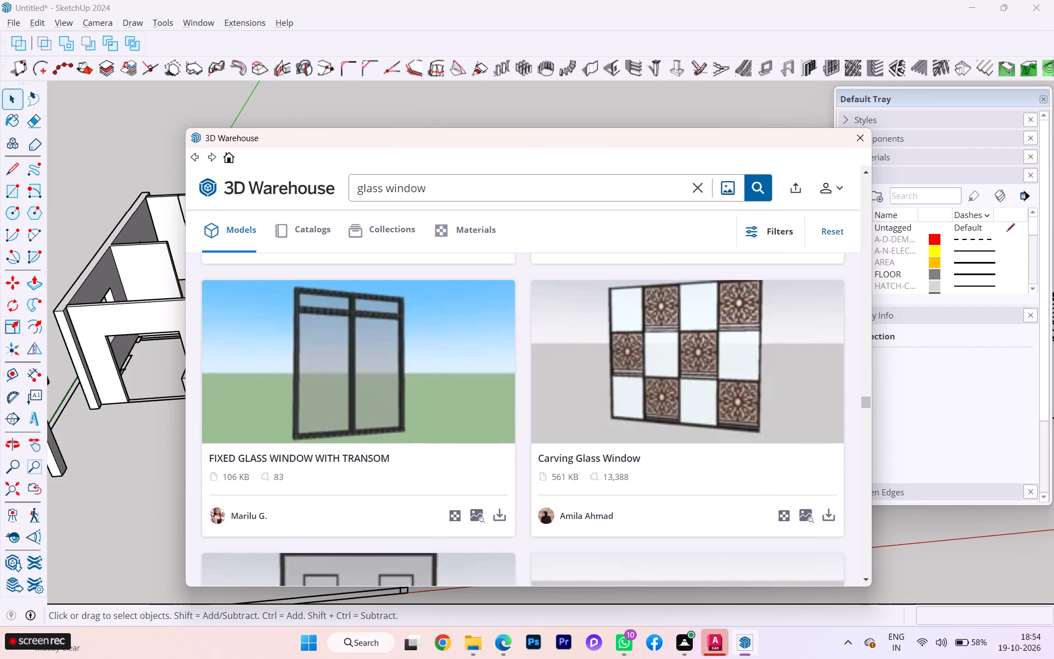
scroll(563, 375, "down", 4)
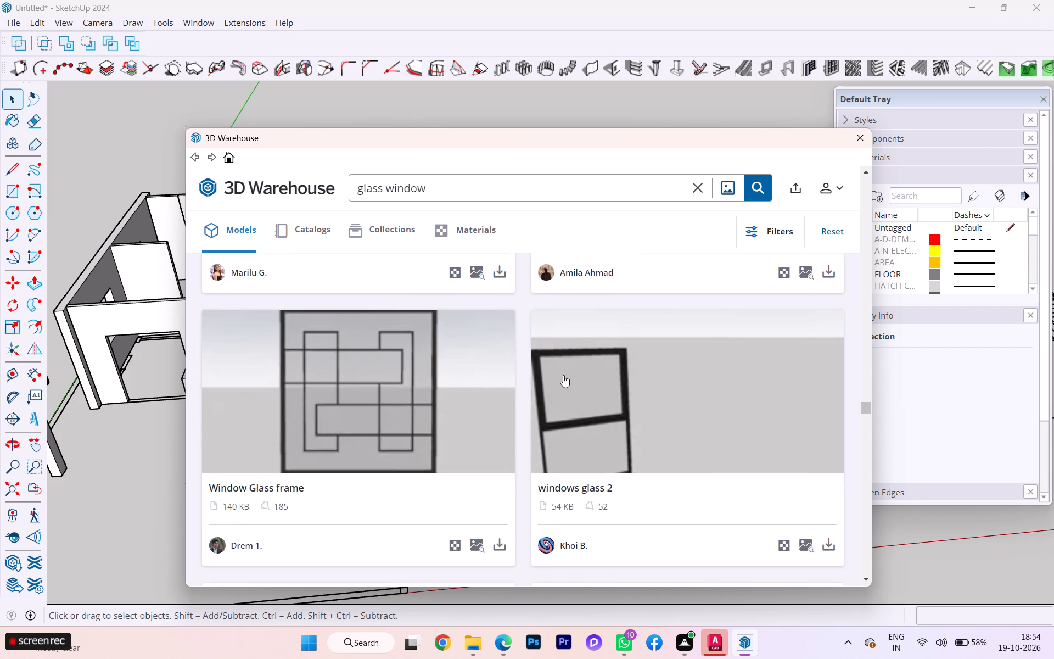
scroll(563, 375, "down", 9)
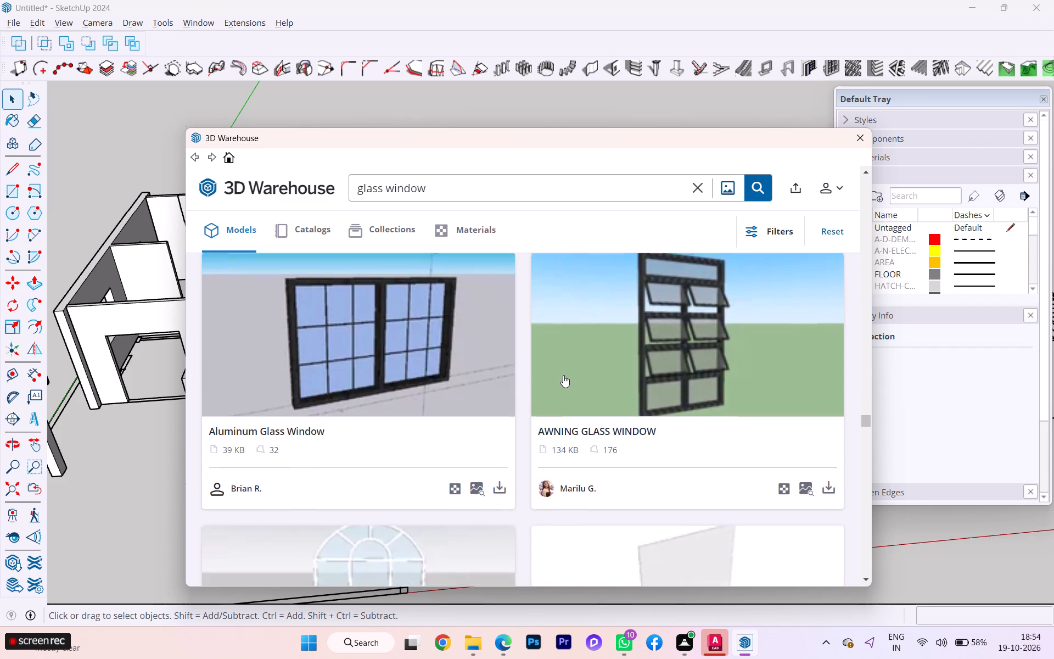
scroll(563, 375, "down", 4)
scroll(563, 375, "up", 1)
scroll(563, 375, "down", 5)
scroll(563, 375, "up", 1)
scroll(563, 375, "down", 1)
scroll(563, 375, "up", 1)
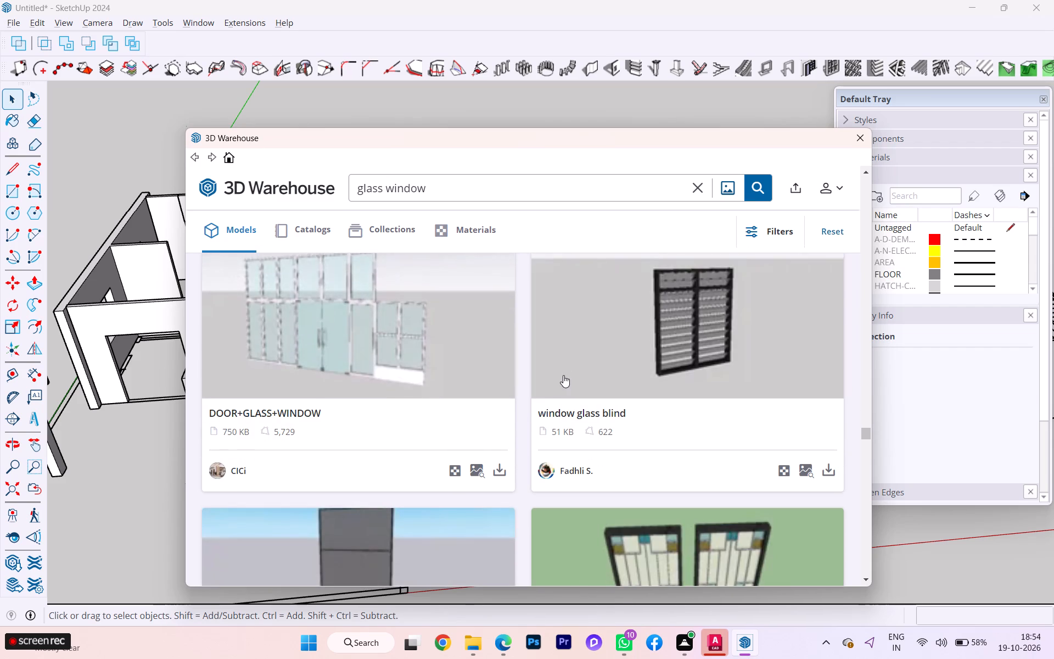
scroll(563, 375, "down", 1)
scroll(563, 375, "up", 1)
scroll(563, 375, "down", 6)
scroll(563, 375, "up", 1)
scroll(563, 375, "down", 2)
scroll(563, 375, "up", 3)
scroll(563, 375, "down", 3)
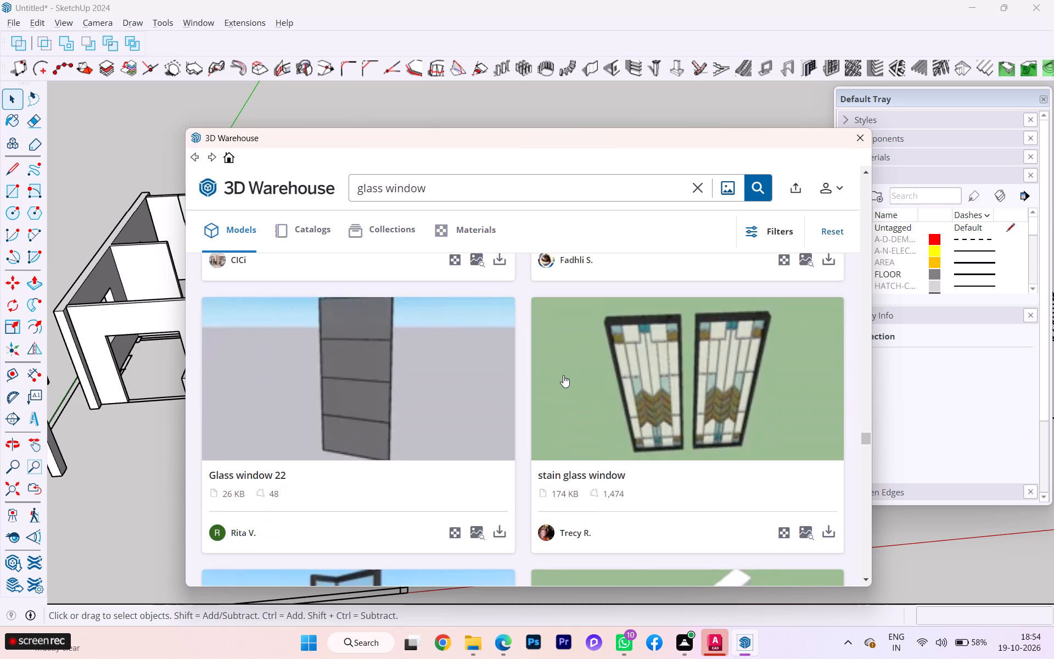
scroll(563, 375, "down", 2)
scroll(563, 375, "up", 2)
scroll(563, 375, "down", 2)
scroll(563, 375, "up", 1)
scroll(563, 375, "down", 5)
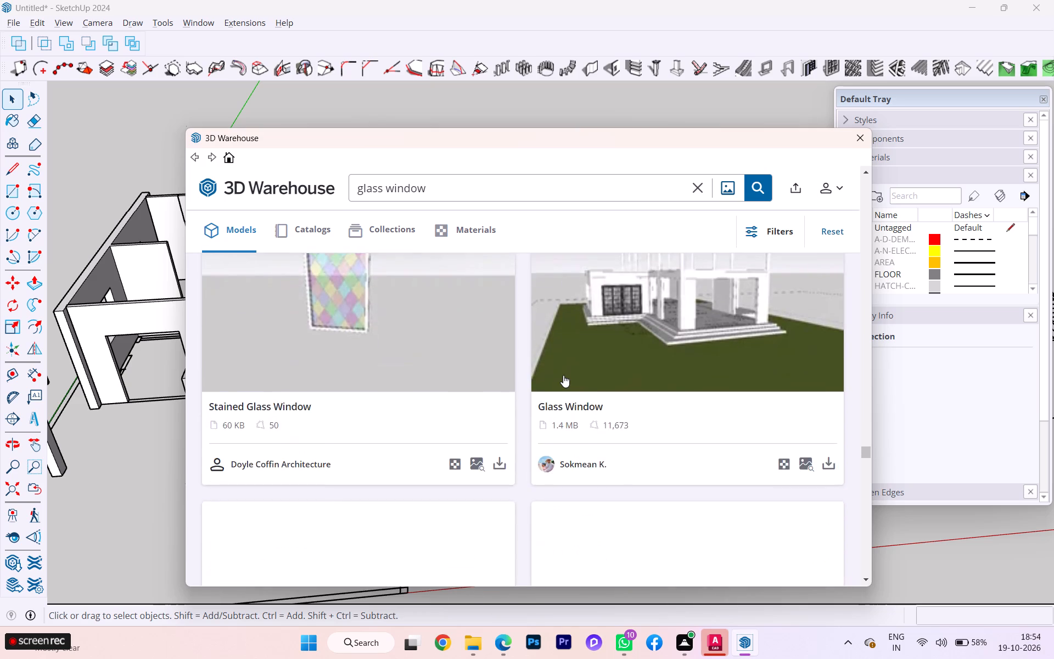
scroll(563, 375, "down", 5)
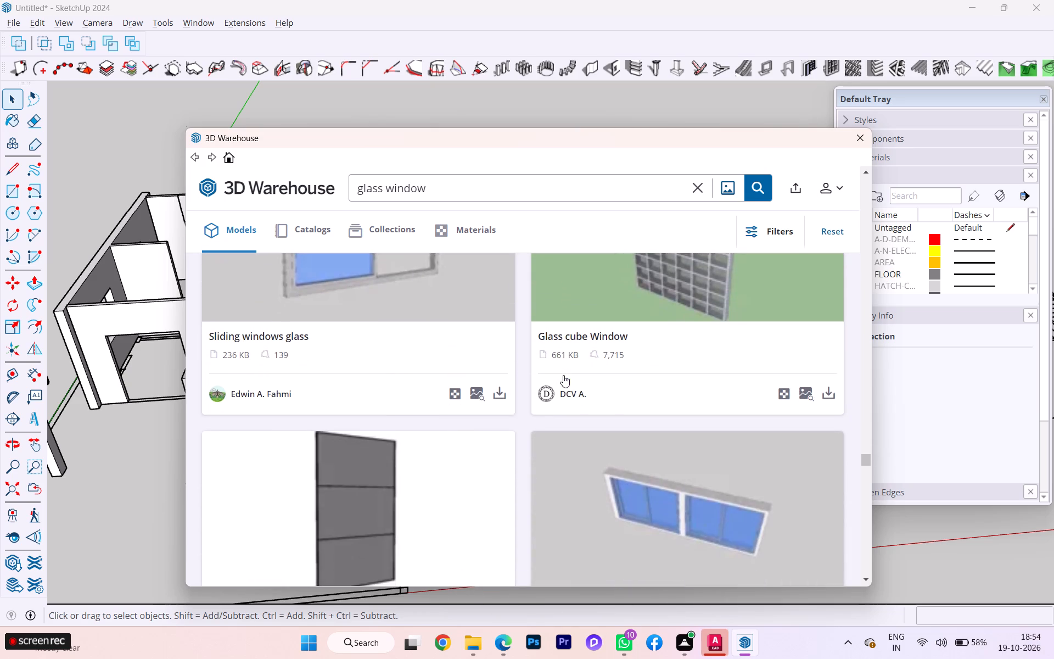
scroll(563, 375, "down", 8)
scroll(563, 375, "up", 1)
scroll(563, 375, "down", 1)
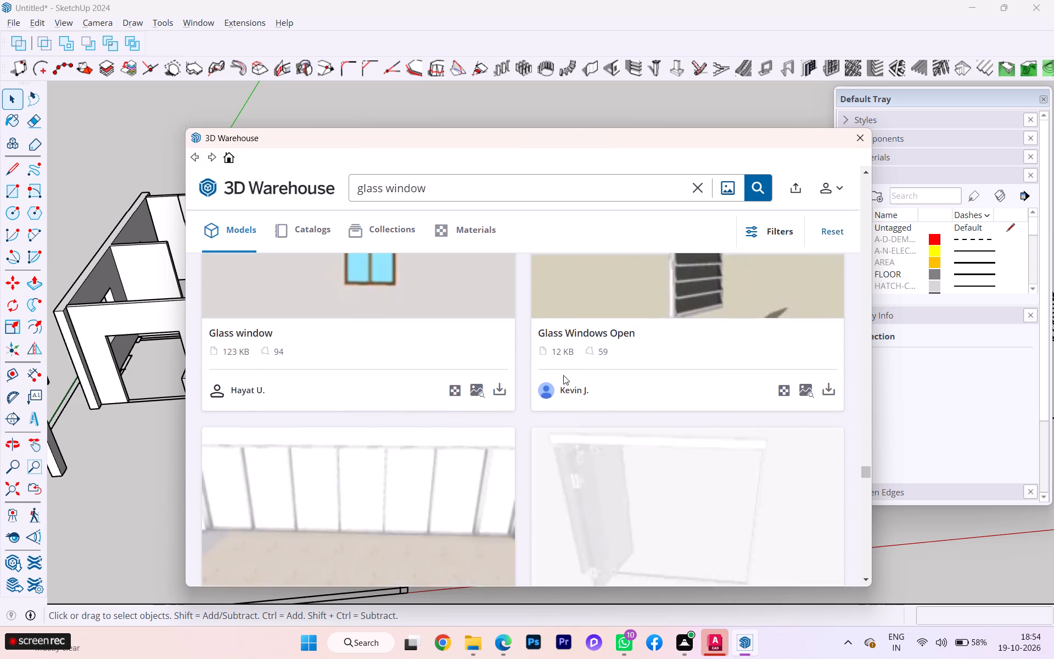
scroll(563, 375, "down", 8)
scroll(563, 375, "up", 1)
scroll(563, 375, "down", 2)
scroll(563, 375, "up", 2)
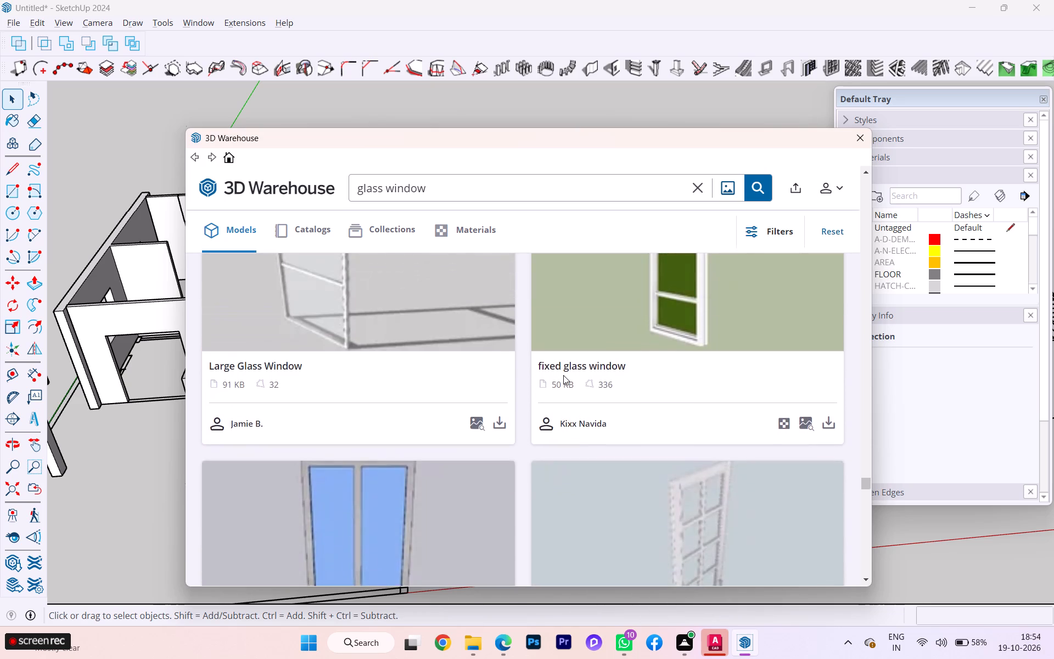
scroll(563, 375, "up", 1)
scroll(563, 375, "down", 4)
scroll(563, 375, "up", 1)
scroll(563, 375, "down", 5)
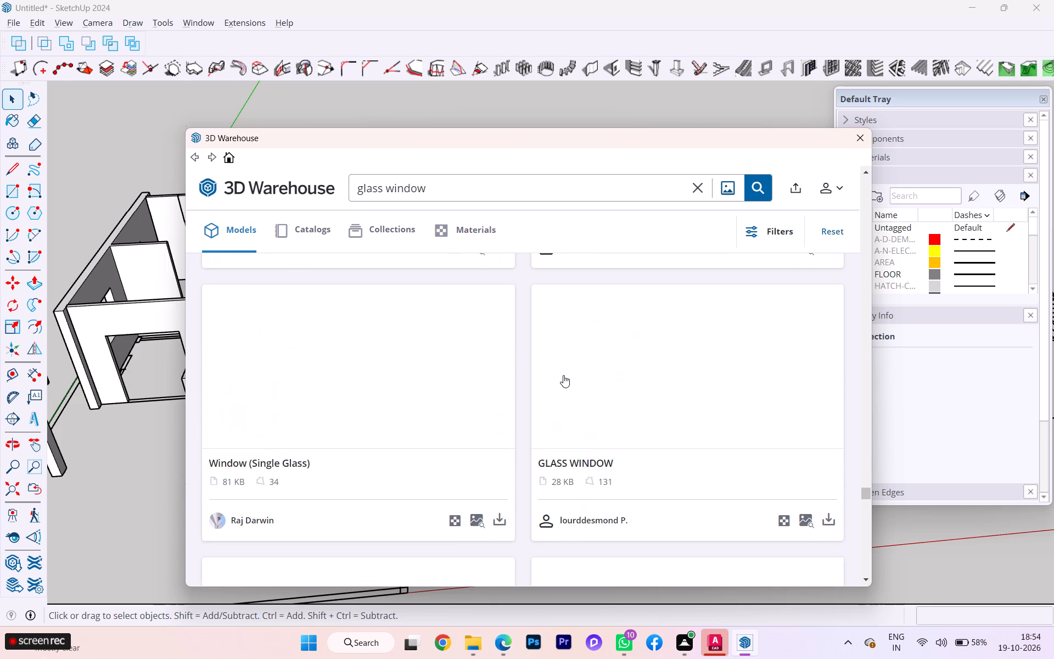
scroll(563, 375, "down", 3)
scroll(563, 375, "up", 1)
scroll(563, 375, "down", 5)
scroll(563, 375, "up", 3)
scroll(563, 375, "down", 1)
scroll(563, 375, "up", 1)
scroll(563, 375, "down", 4)
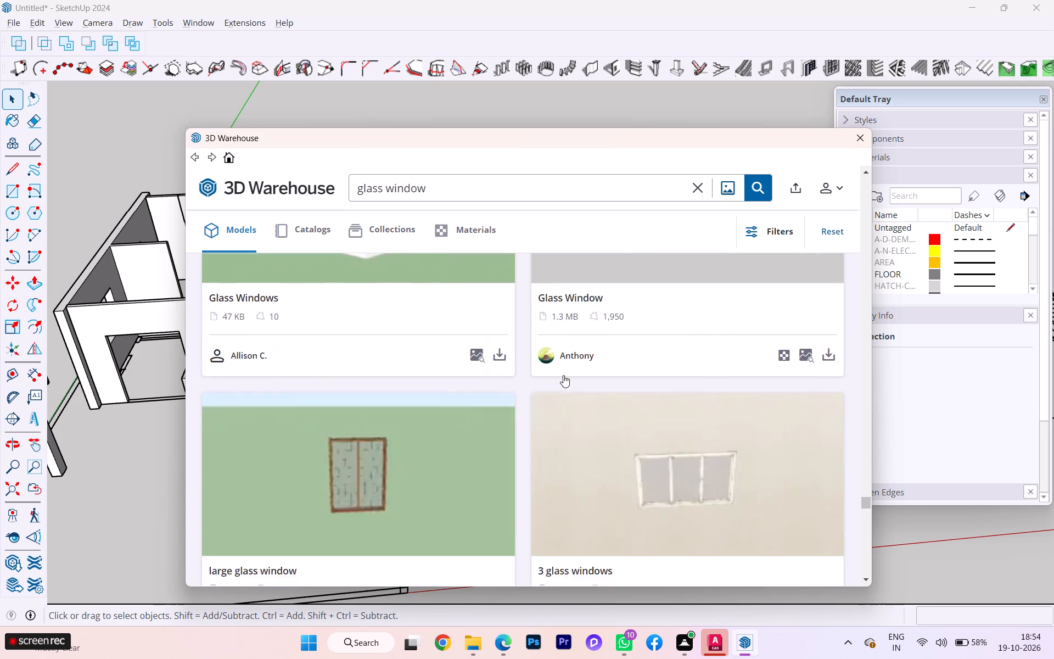
scroll(563, 375, "down", 1)
scroll(563, 375, "up", 1)
scroll(563, 375, "down", 5)
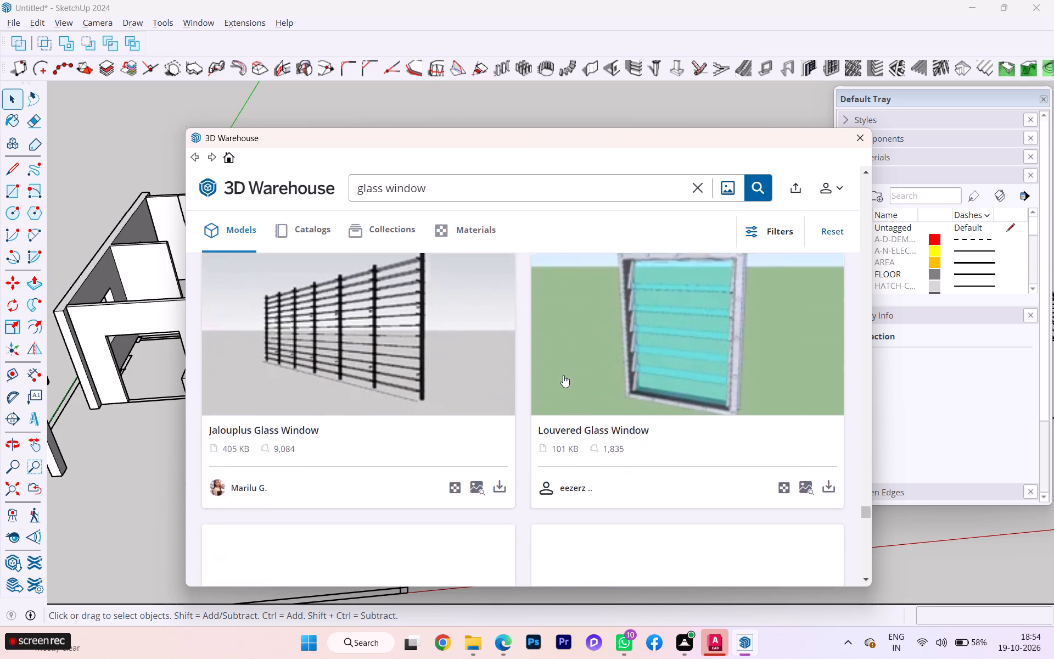
scroll(563, 375, "down", 1)
scroll(563, 375, "up", 3)
scroll(563, 375, "down", 2)
scroll(563, 375, "up", 4)
scroll(563, 375, "down", 5)
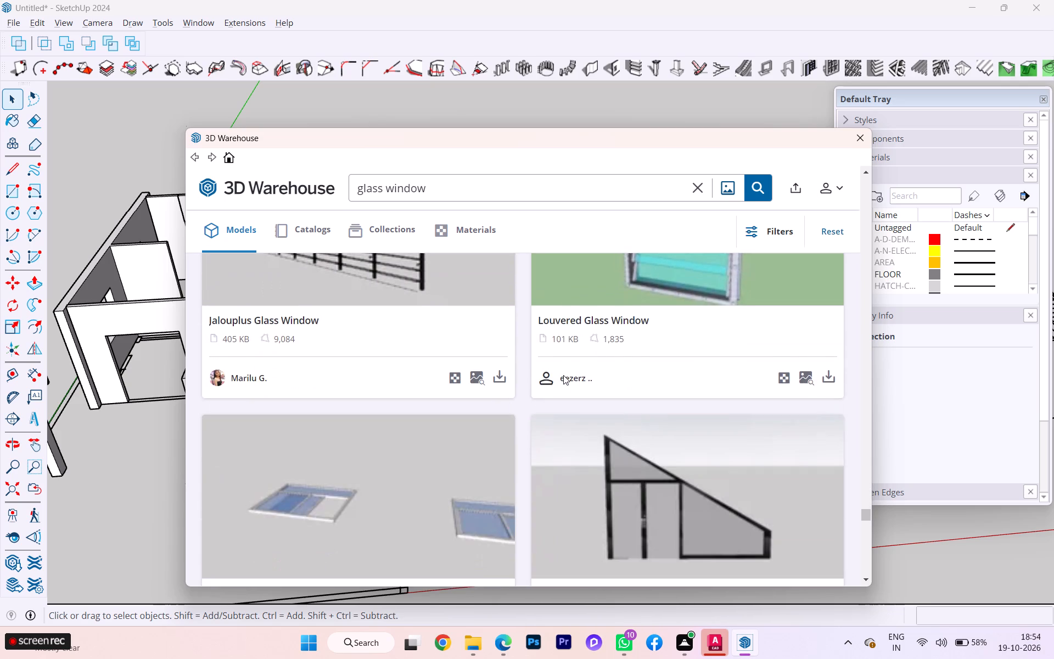
scroll(563, 375, "up", 2)
scroll(563, 375, "down", 10)
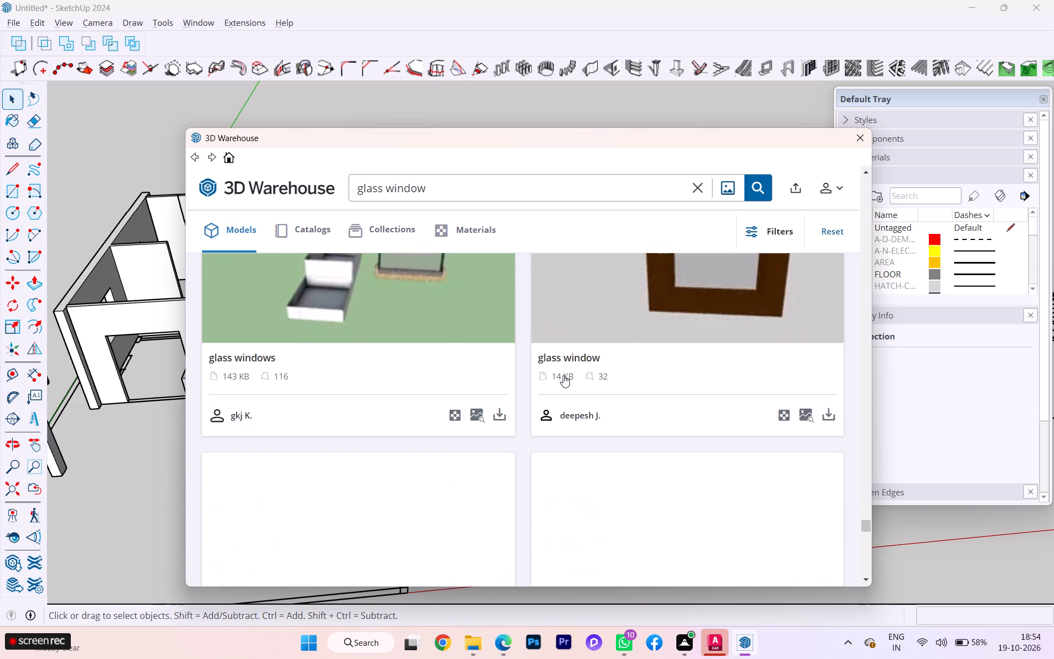
scroll(563, 375, "down", 2)
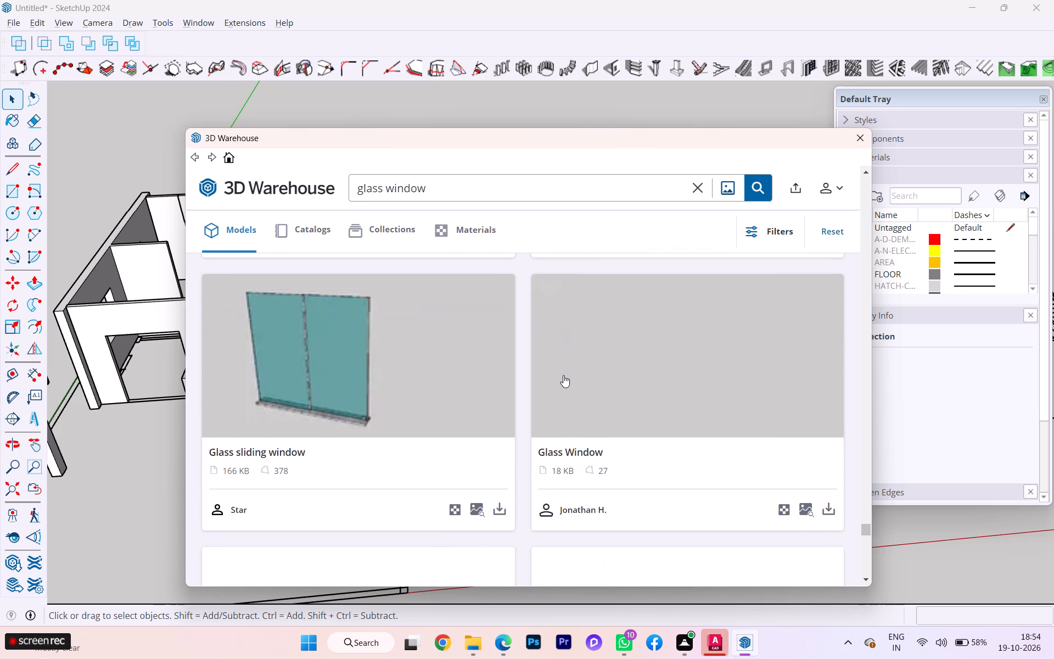
scroll(564, 378, "down", 6)
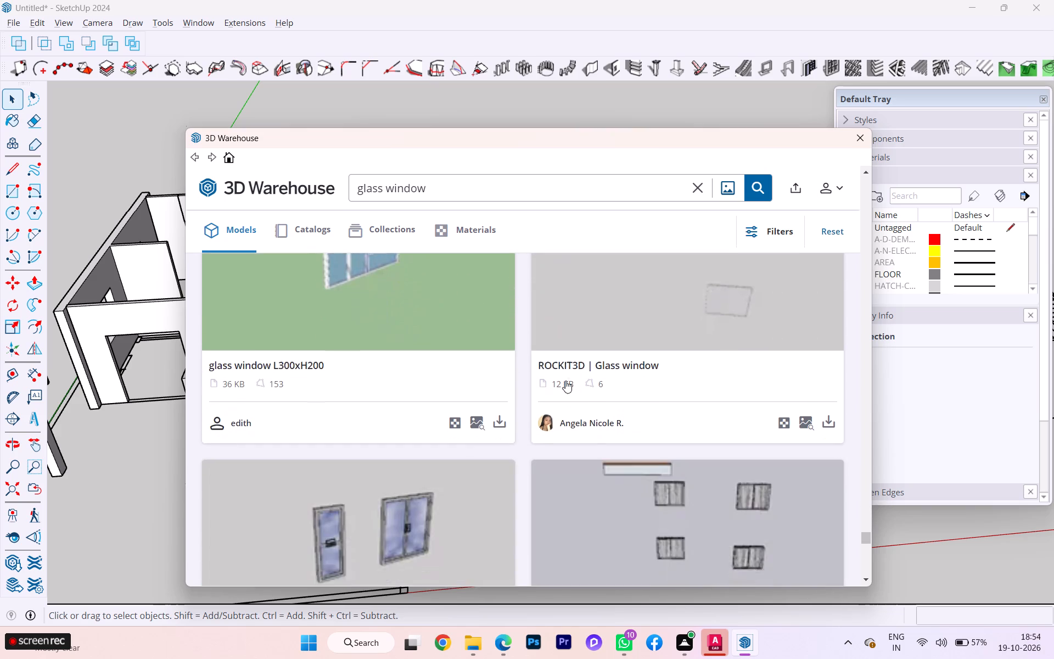
scroll(565, 381, "down", 1)
scroll(565, 381, "up", 3)
scroll(565, 381, "down", 9)
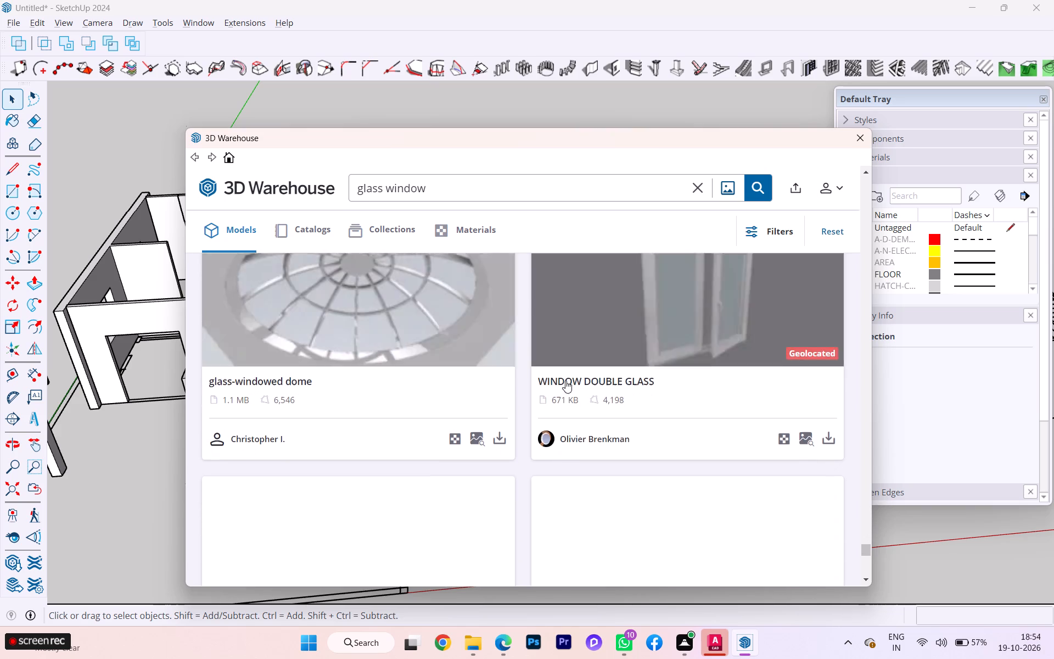
scroll(565, 381, "up", 3)
scroll(565, 381, "down", 3)
scroll(565, 381, "up", 1)
scroll(565, 381, "down", 2)
scroll(565, 381, "up", 3)
scroll(565, 381, "down", 2)
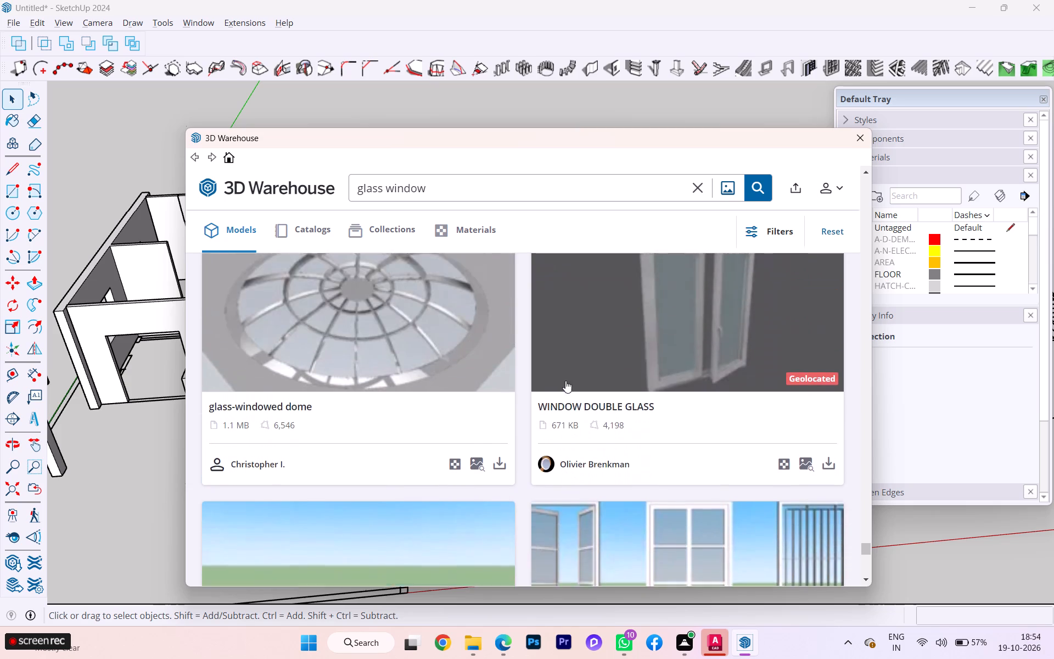
scroll(565, 381, "down", 2)
scroll(565, 381, "up", 1)
scroll(565, 381, "down", 5)
scroll(565, 381, "up", 1)
scroll(565, 381, "down", 4)
scroll(565, 381, "up", 2)
scroll(565, 381, "down", 2)
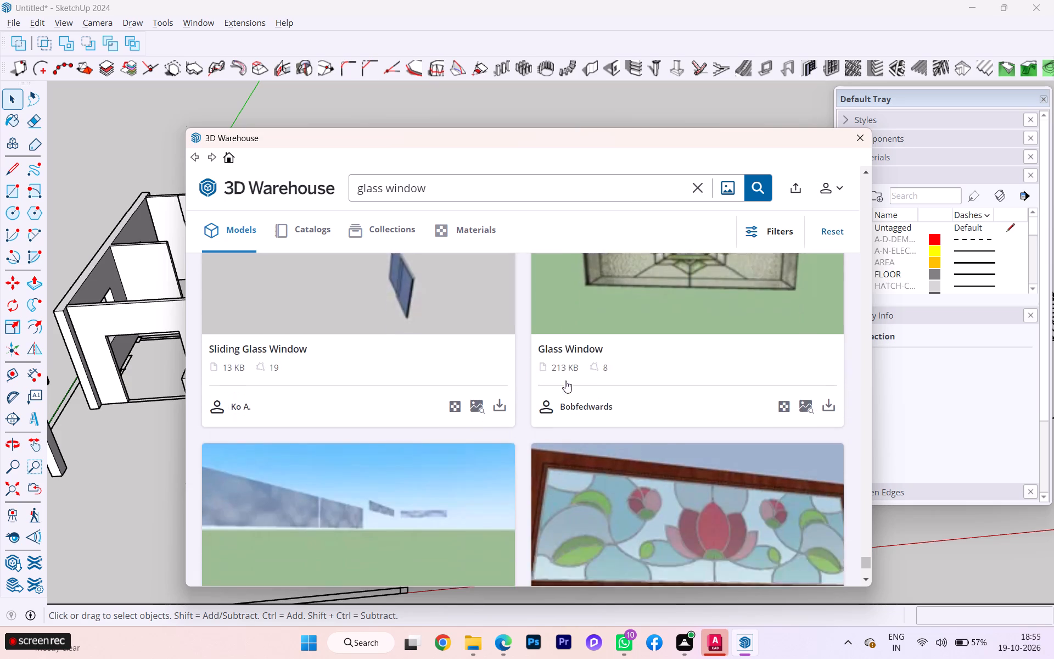
scroll(565, 381, "down", 5)
scroll(565, 383, "up", 2)
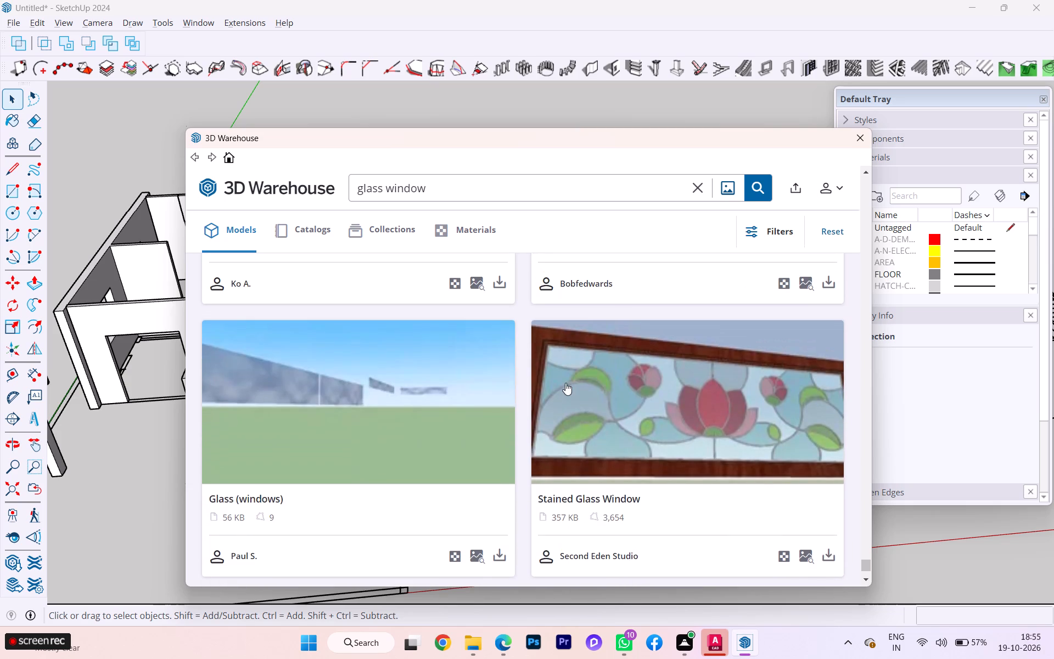
scroll(565, 383, "up", 2)
scroll(565, 383, "down", 2)
scroll(565, 383, "up", 4)
scroll(565, 383, "down", 1)
scroll(565, 383, "up", 2)
Return to the start of the glass window results, re-examining the earlier models for ones suiting the openings.
left_click_drag(868, 559, 862, 502)
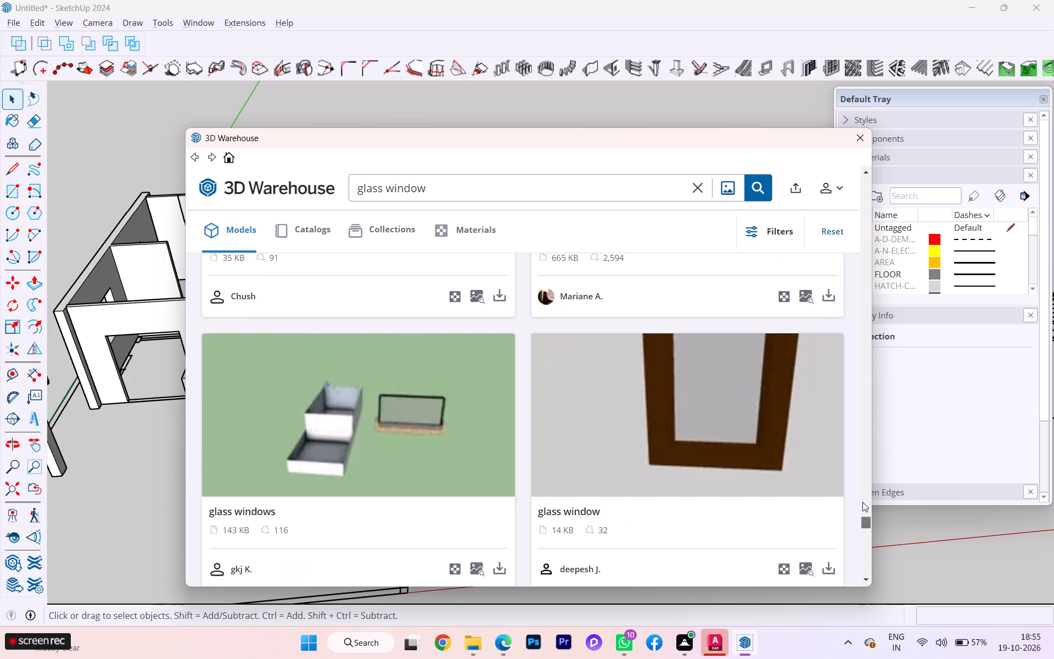
left_click_drag(862, 502, 842, 231)
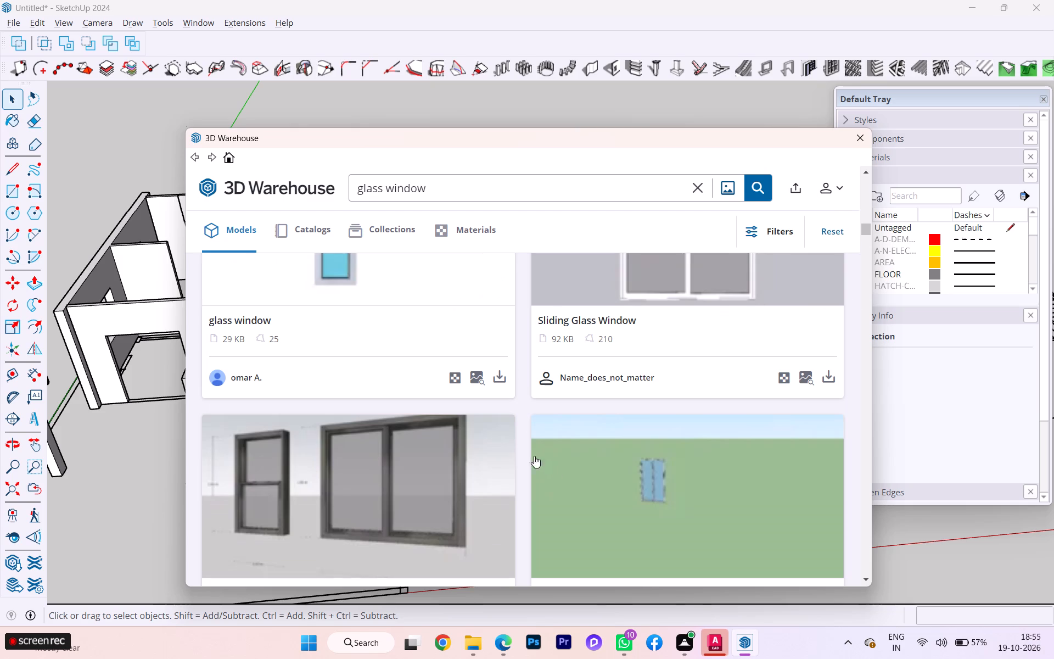
scroll(478, 448, "up", 2)
scroll(478, 448, "down", 4)
scroll(482, 449, "up", 12)
scroll(482, 449, "down", 2)
scroll(482, 449, "up", 1)
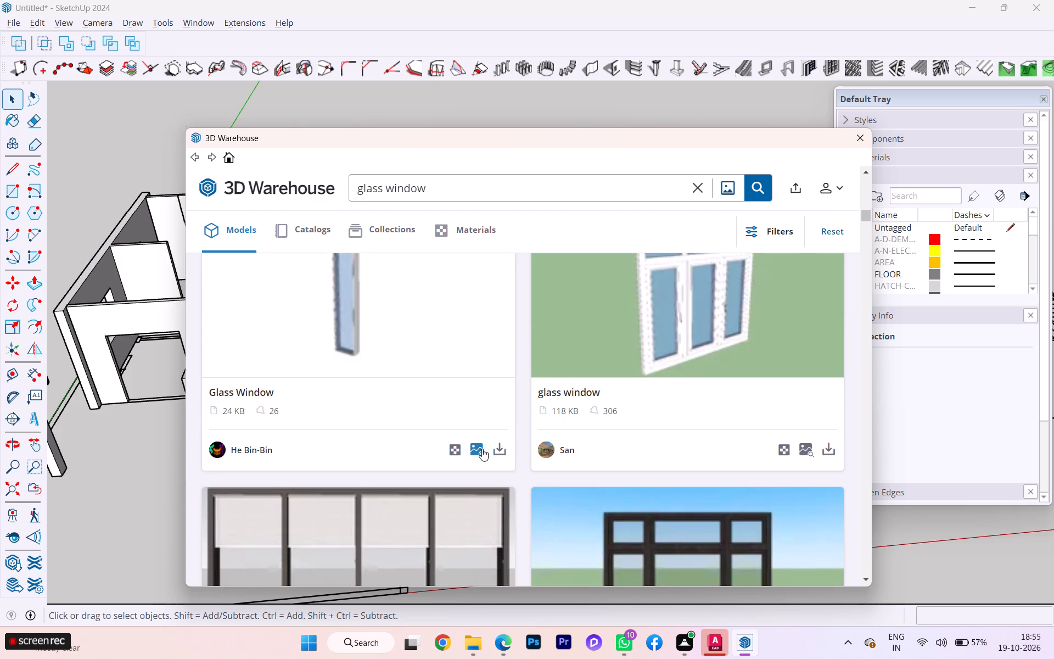
scroll(482, 449, "down", 4)
scroll(482, 449, "up", 3)
scroll(482, 449, "down", 2)
scroll(485, 453, "up", 1)
scroll(485, 453, "down", 1)
scroll(485, 453, "up", 5)
scroll(485, 453, "down", 1)
scroll(485, 453, "up", 2)
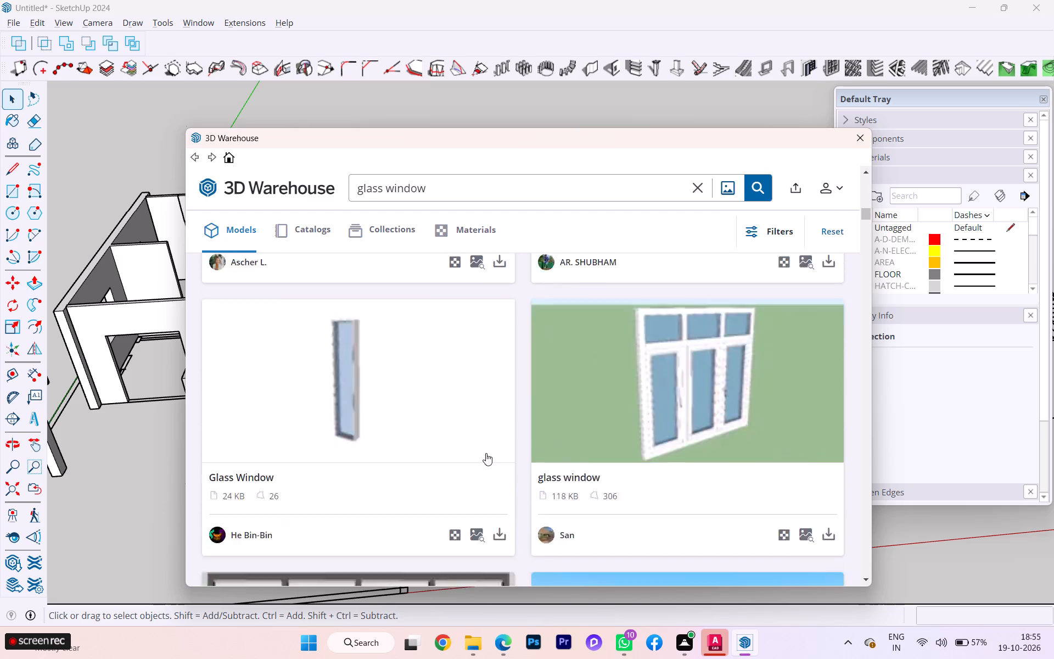
scroll(486, 452, "up", 12)
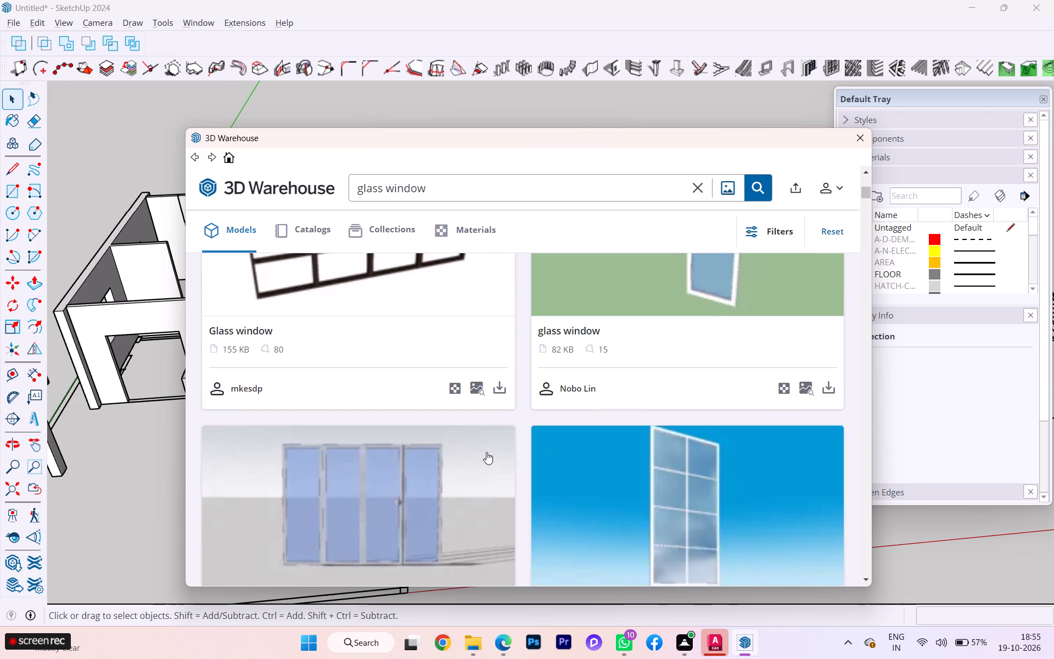
scroll(486, 452, "up", 20)
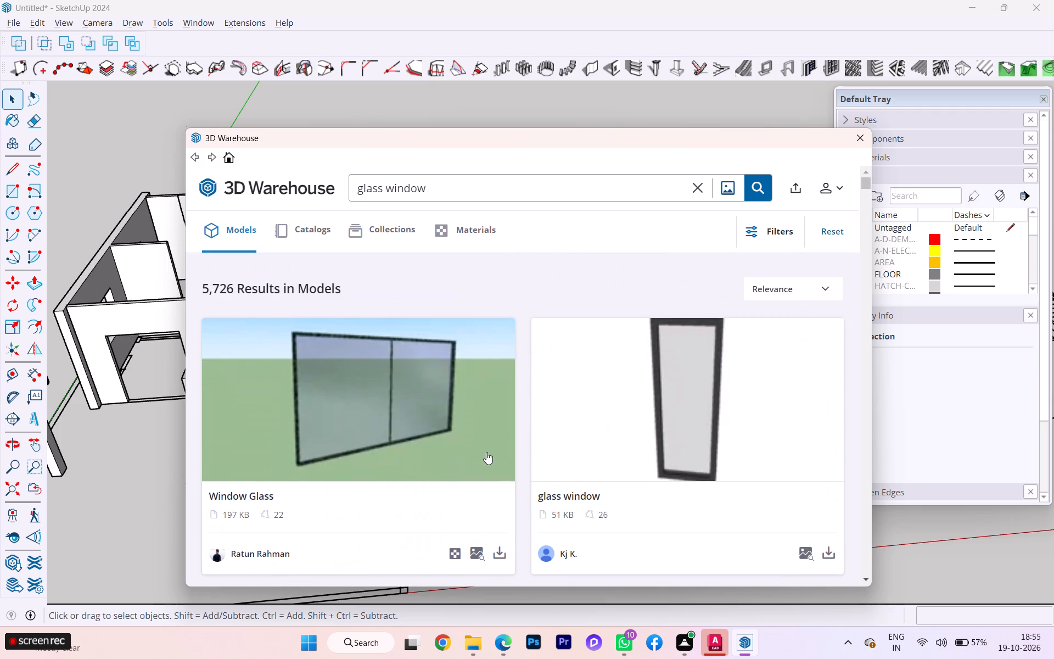
Look through the glass window results in 3D Warehouse for a model suiting the house openings.
scroll(486, 452, "up", 7)
scroll(486, 452, "down", 1)
scroll(486, 452, "up", 1)
scroll(486, 452, "down", 6)
scroll(490, 453, "up", 1)
scroll(497, 453, "down", 2)
scroll(497, 454, "up", 2)
scroll(497, 454, "down", 2)
scroll(497, 455, "up", 1)
scroll(500, 459, "down", 4)
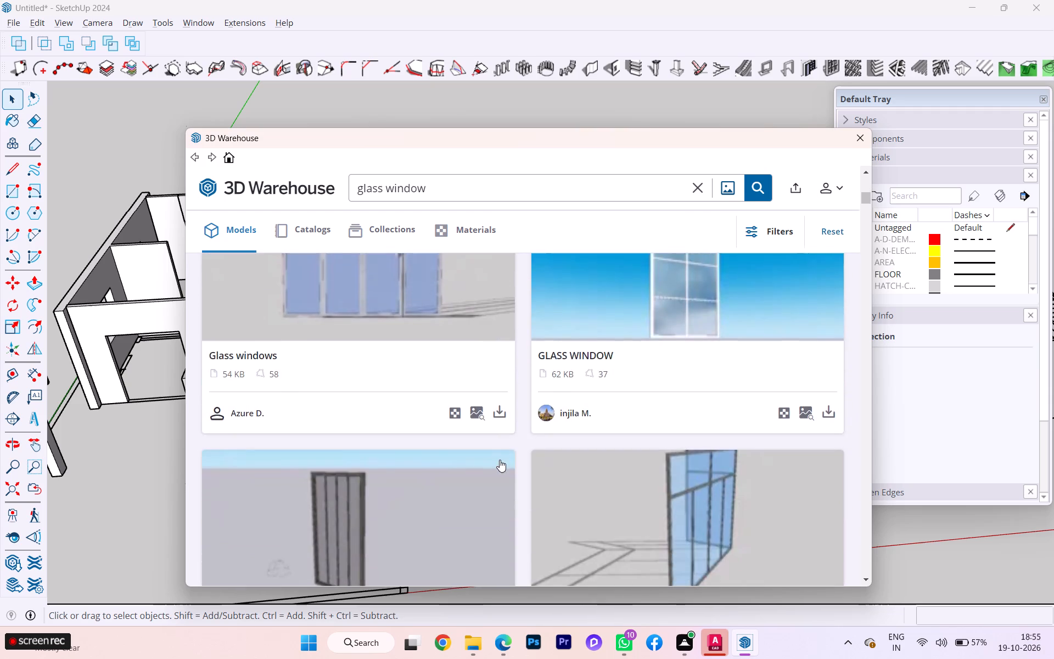
scroll(500, 460, "down", 11)
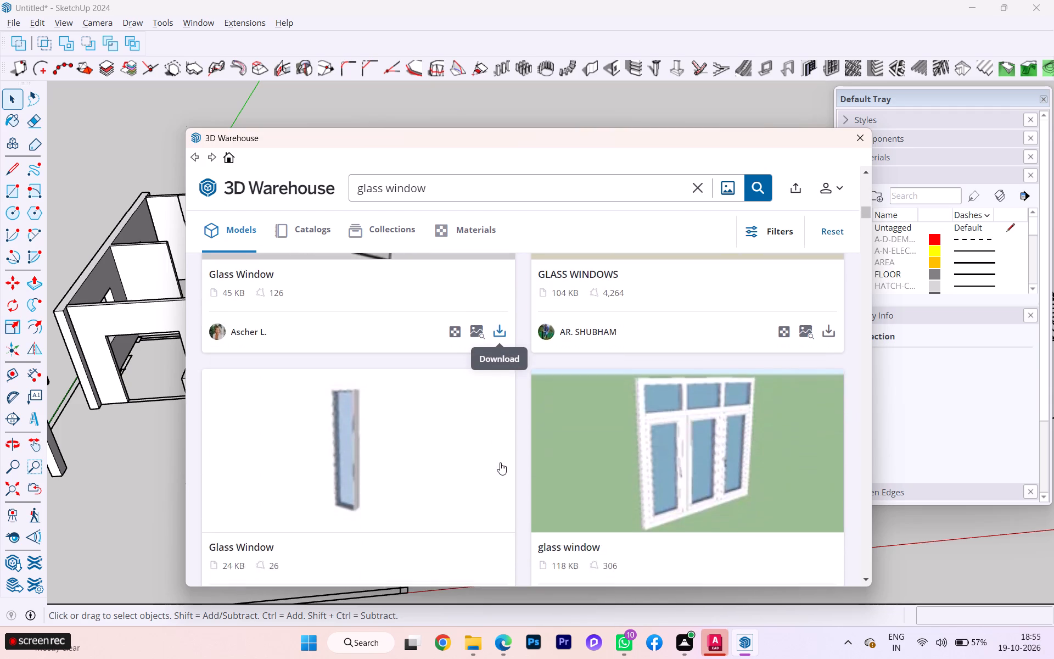
scroll(500, 462, "down", 6)
scroll(503, 461, "up", 1)
scroll(503, 461, "down", 1)
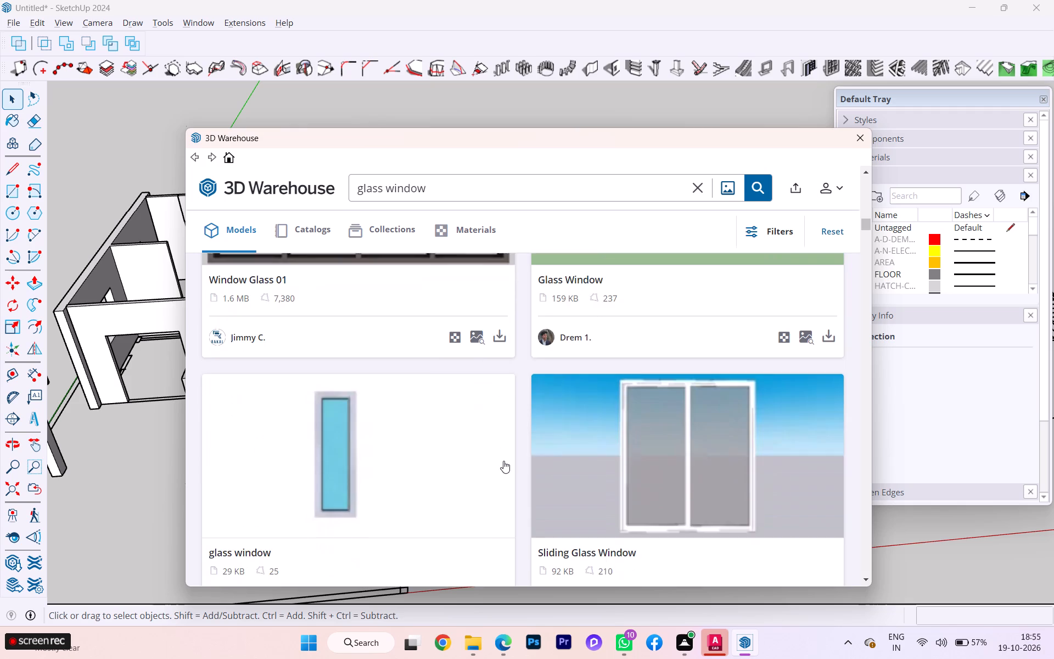
scroll(503, 461, "down", 7)
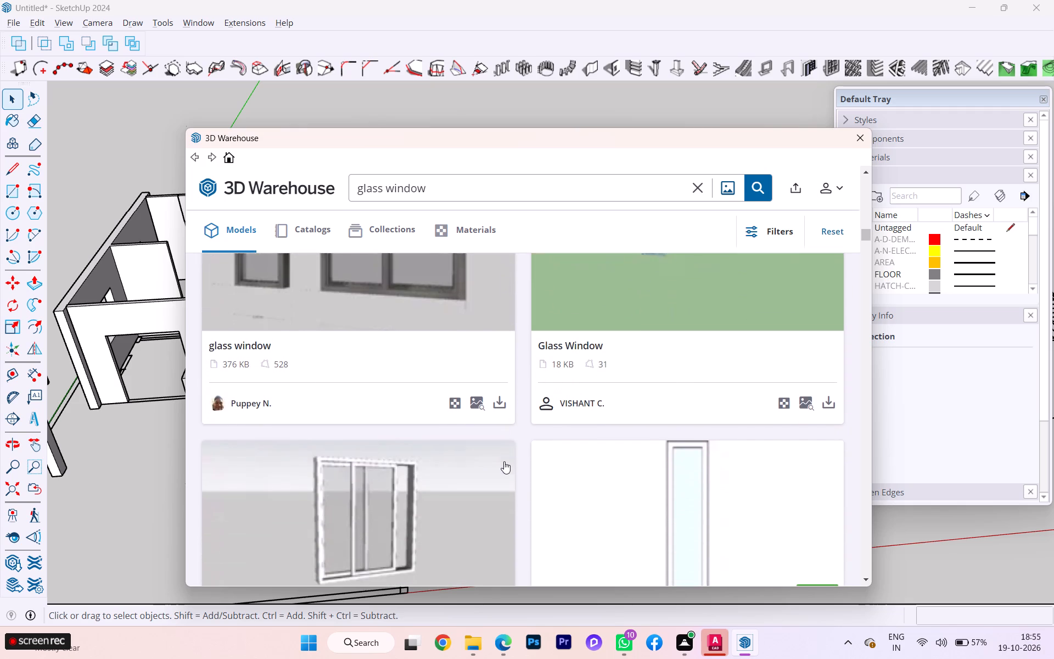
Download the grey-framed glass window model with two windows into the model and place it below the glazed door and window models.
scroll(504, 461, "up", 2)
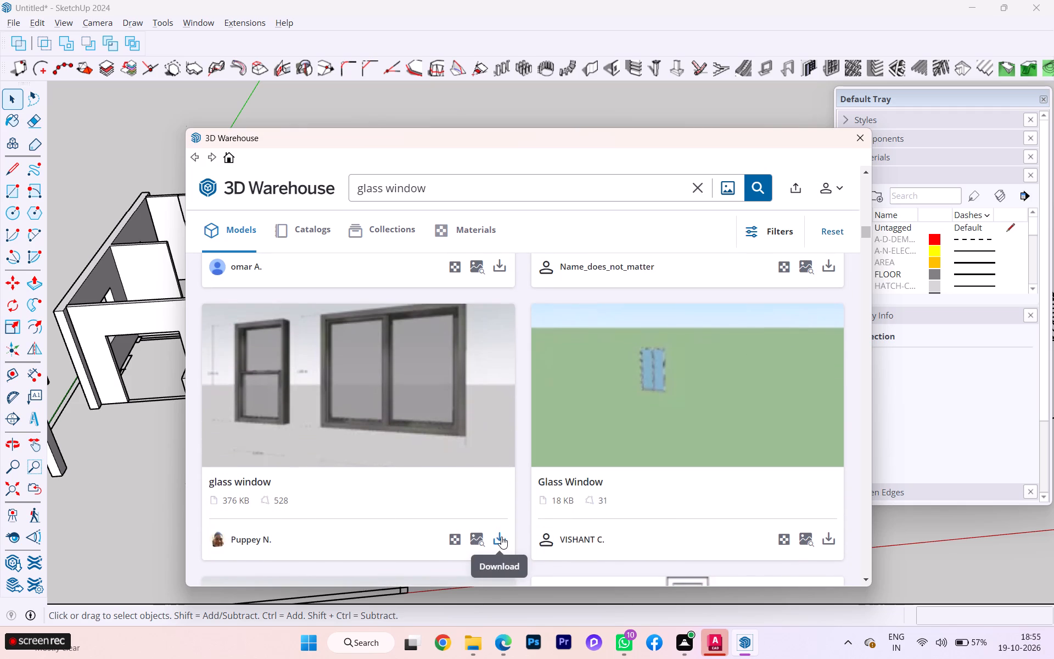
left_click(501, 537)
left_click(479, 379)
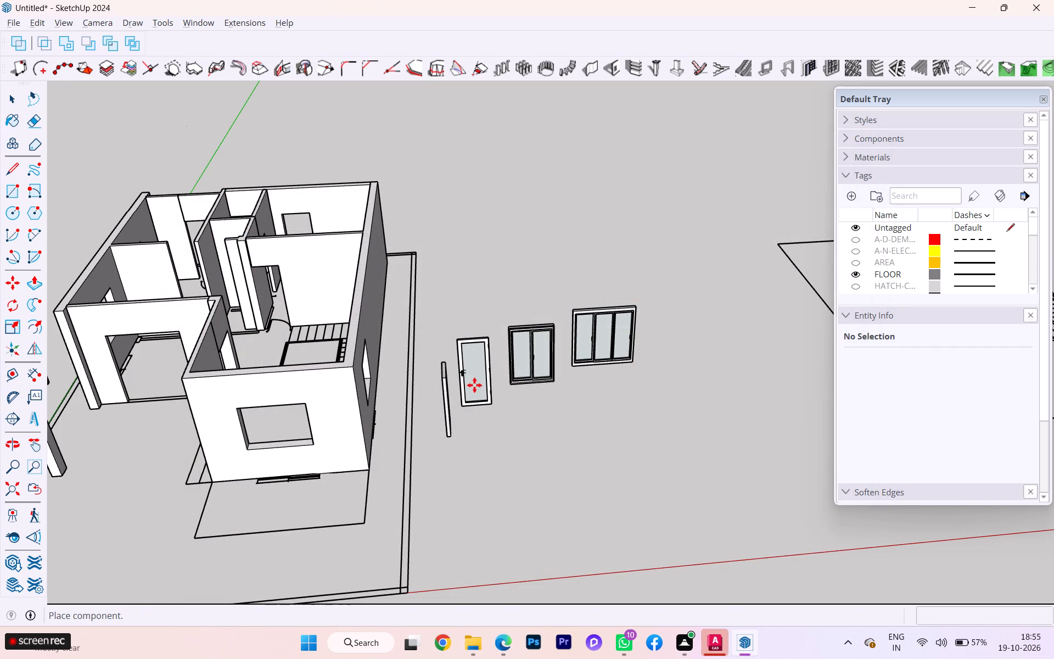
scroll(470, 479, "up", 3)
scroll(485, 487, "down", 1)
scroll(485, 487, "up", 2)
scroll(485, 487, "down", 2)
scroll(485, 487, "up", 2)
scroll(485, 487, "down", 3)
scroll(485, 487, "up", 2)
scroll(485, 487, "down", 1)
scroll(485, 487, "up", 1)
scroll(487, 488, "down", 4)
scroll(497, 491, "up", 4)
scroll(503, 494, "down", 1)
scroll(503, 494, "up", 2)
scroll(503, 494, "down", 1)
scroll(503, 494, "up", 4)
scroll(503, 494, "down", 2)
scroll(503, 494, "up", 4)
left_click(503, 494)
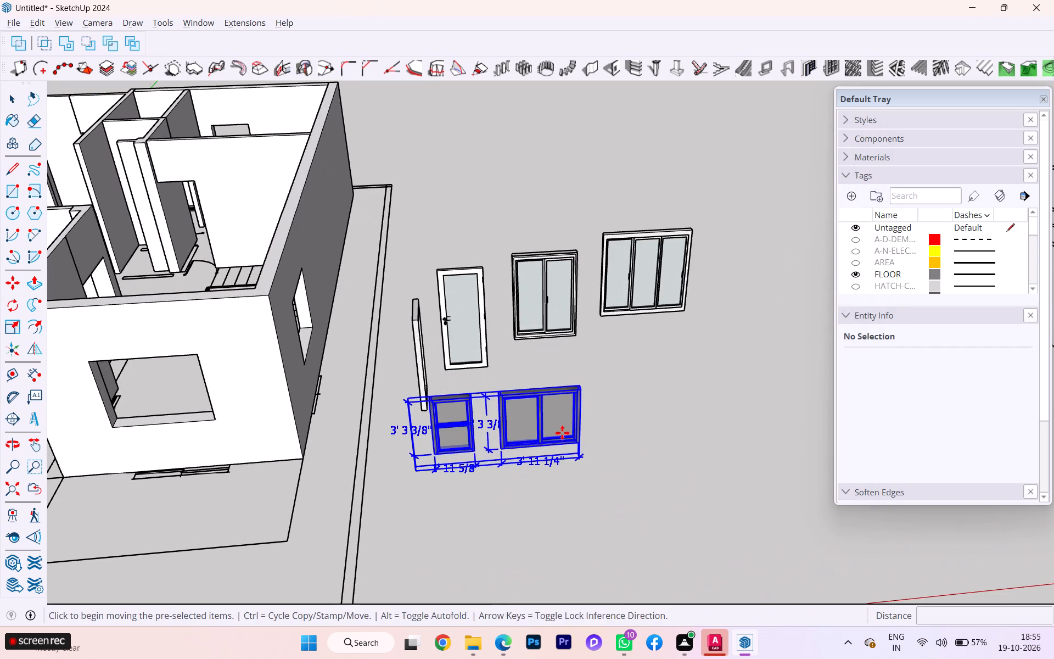
Examine the placed two-window model and its dimensions, comparing it with the other window models and the house openings.
scroll(562, 432, "up", 6)
scroll(563, 427, "down", 6)
scroll(563, 427, "up", 4)
scroll(563, 427, "down", 1)
scroll(563, 427, "up", 1)
scroll(563, 427, "down", 7)
scroll(563, 427, "up", 4)
scroll(557, 401, "down", 1)
scroll(557, 401, "up", 16)
scroll(557, 401, "down", 2)
scroll(557, 401, "up", 1)
scroll(557, 401, "down", 3)
scroll(557, 401, "up", 3)
scroll(557, 401, "down", 1)
scroll(557, 401, "up", 1)
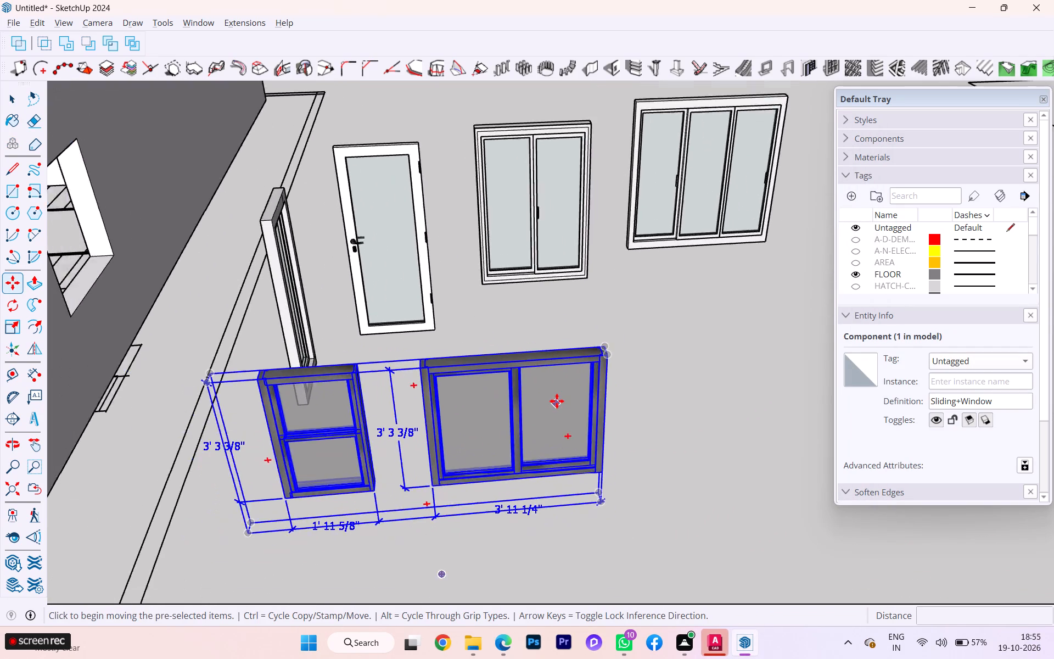
scroll(557, 401, "up", 5)
scroll(557, 401, "down", 2)
scroll(557, 401, "up", 4)
scroll(557, 401, "down", 1)
scroll(557, 401, "up", 2)
scroll(568, 394, "down", 1)
scroll(569, 393, "up", 2)
scroll(574, 393, "down", 4)
scroll(575, 393, "up", 2)
scroll(645, 392, "down", 3)
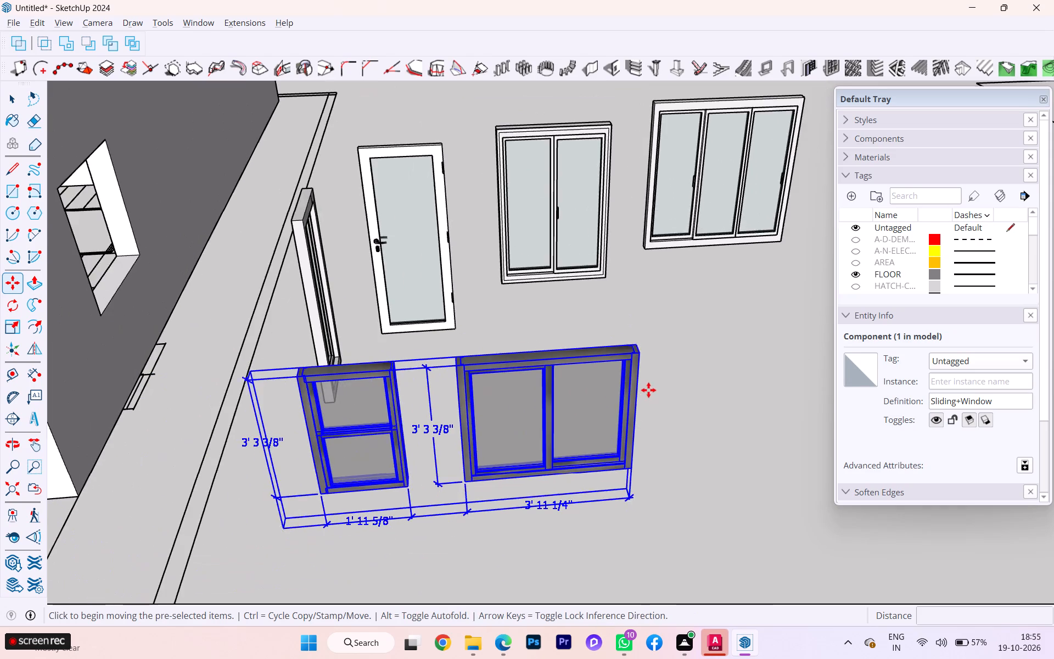
scroll(651, 390, "down", 12)
scroll(675, 392, "up", 1)
scroll(676, 393, "down", 3)
scroll(691, 395, "up", 3)
scroll(691, 395, "down", 4)
scroll(691, 395, "up", 1)
scroll(691, 395, "down", 2)
scroll(705, 396, "up", 1)
scroll(705, 396, "down", 5)
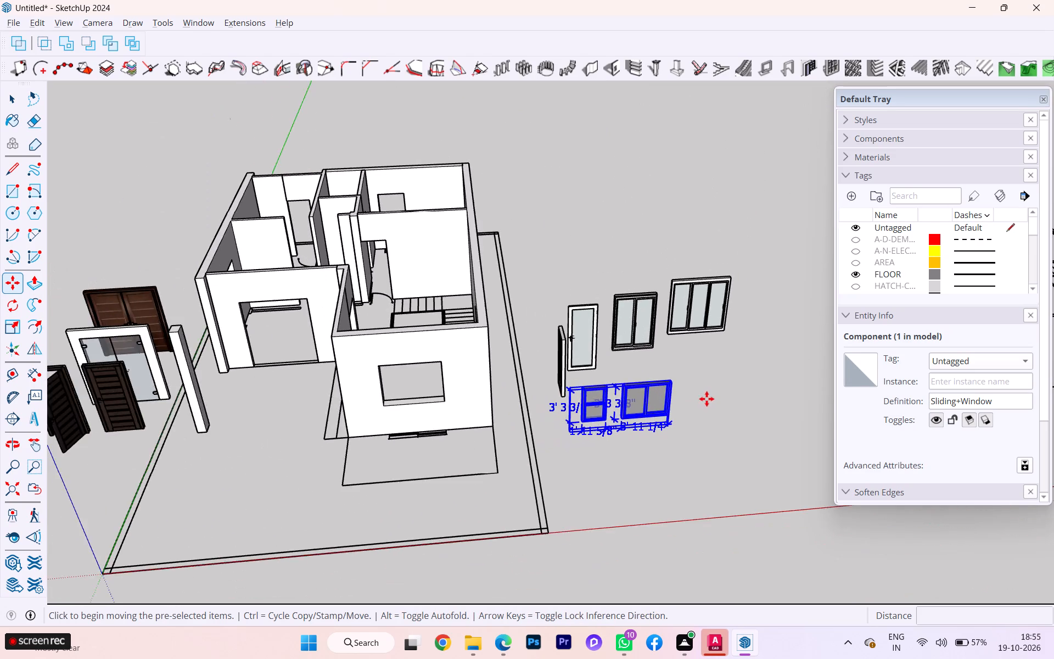
scroll(708, 399, "down", 1)
scroll(708, 399, "up", 5)
scroll(708, 399, "down", 1)
scroll(708, 399, "up", 3)
scroll(710, 399, "down", 6)
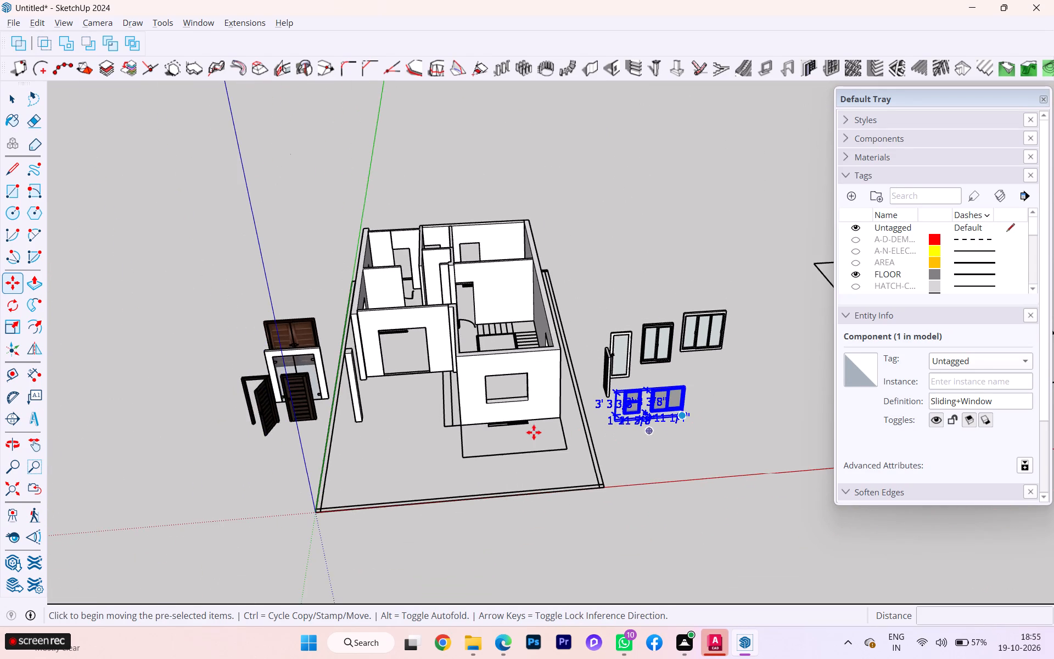
scroll(528, 432, "up", 4)
Undo the two-window model's placement and the previous removal of the sliding door/window in front of the wall opening.
key("ctrl+z")
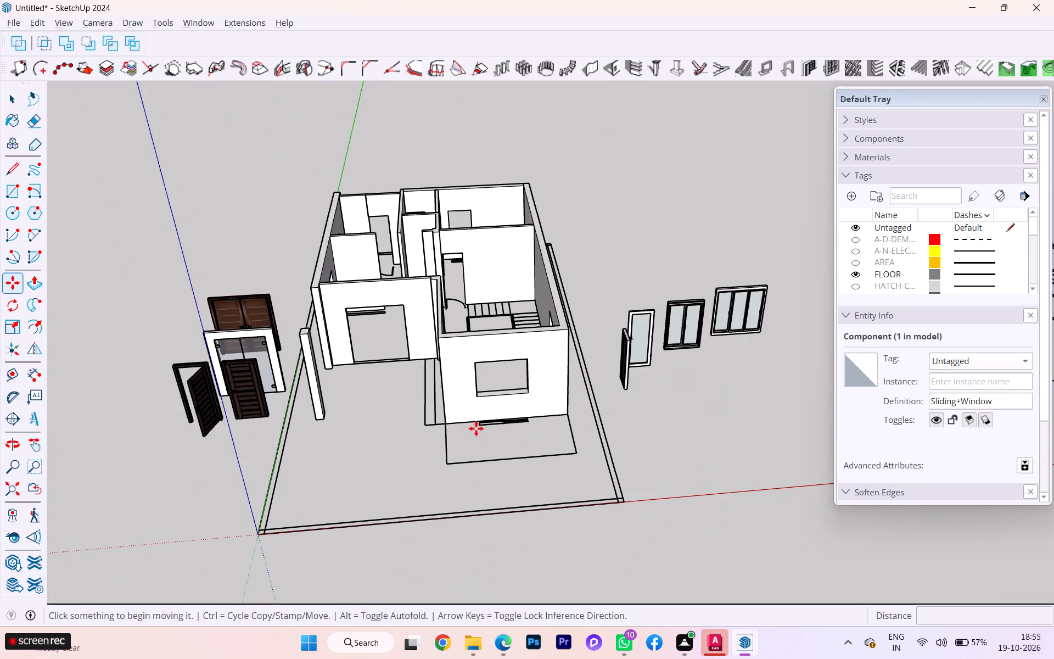
key("ctrl+z")
key("space")
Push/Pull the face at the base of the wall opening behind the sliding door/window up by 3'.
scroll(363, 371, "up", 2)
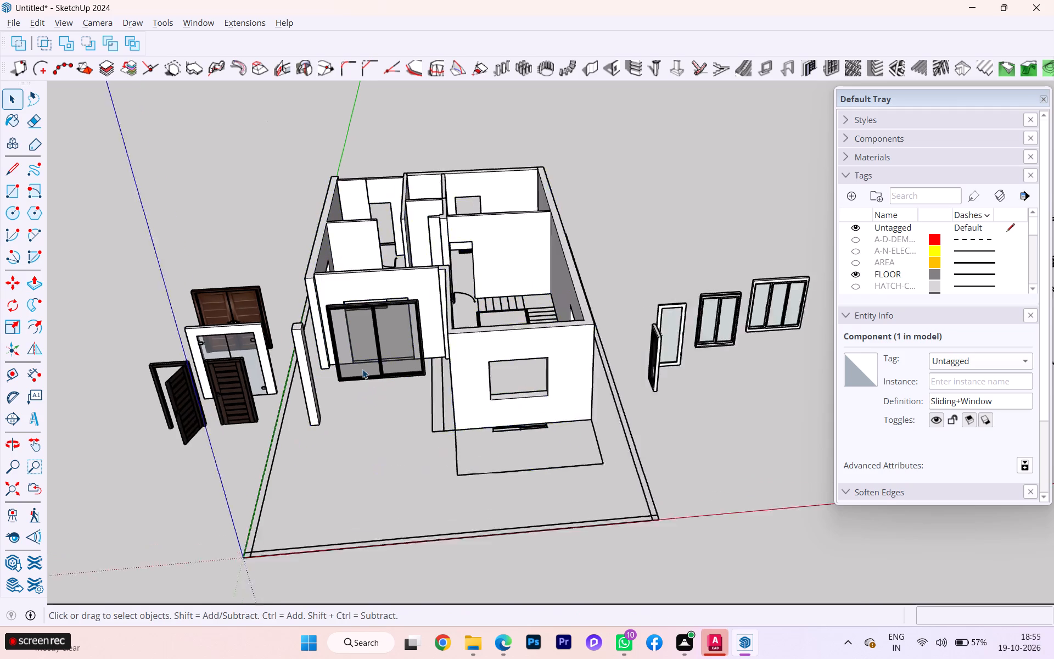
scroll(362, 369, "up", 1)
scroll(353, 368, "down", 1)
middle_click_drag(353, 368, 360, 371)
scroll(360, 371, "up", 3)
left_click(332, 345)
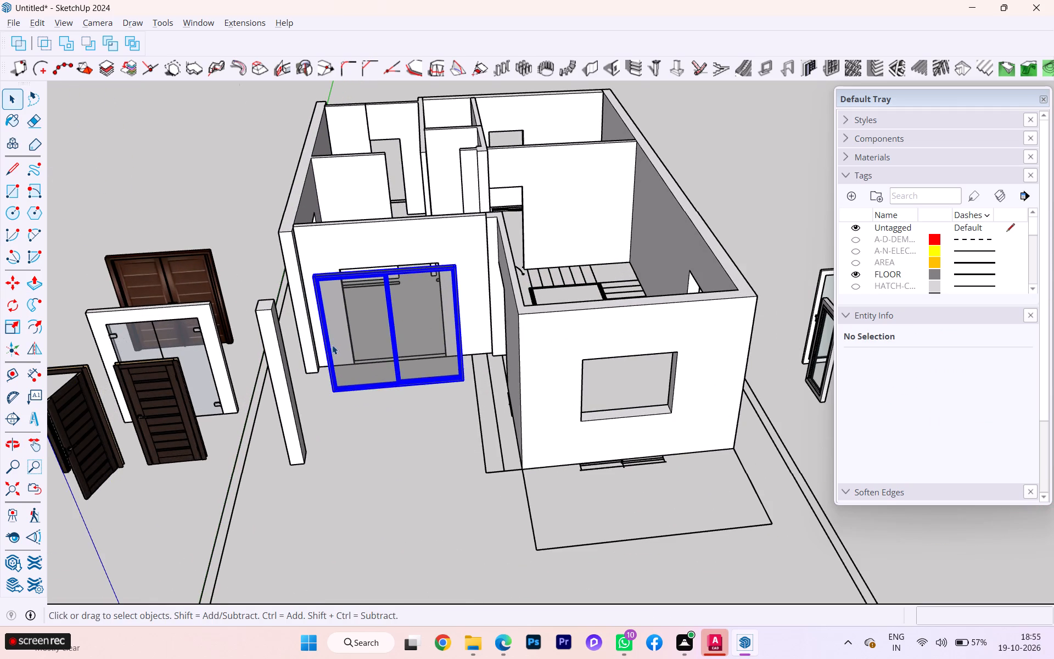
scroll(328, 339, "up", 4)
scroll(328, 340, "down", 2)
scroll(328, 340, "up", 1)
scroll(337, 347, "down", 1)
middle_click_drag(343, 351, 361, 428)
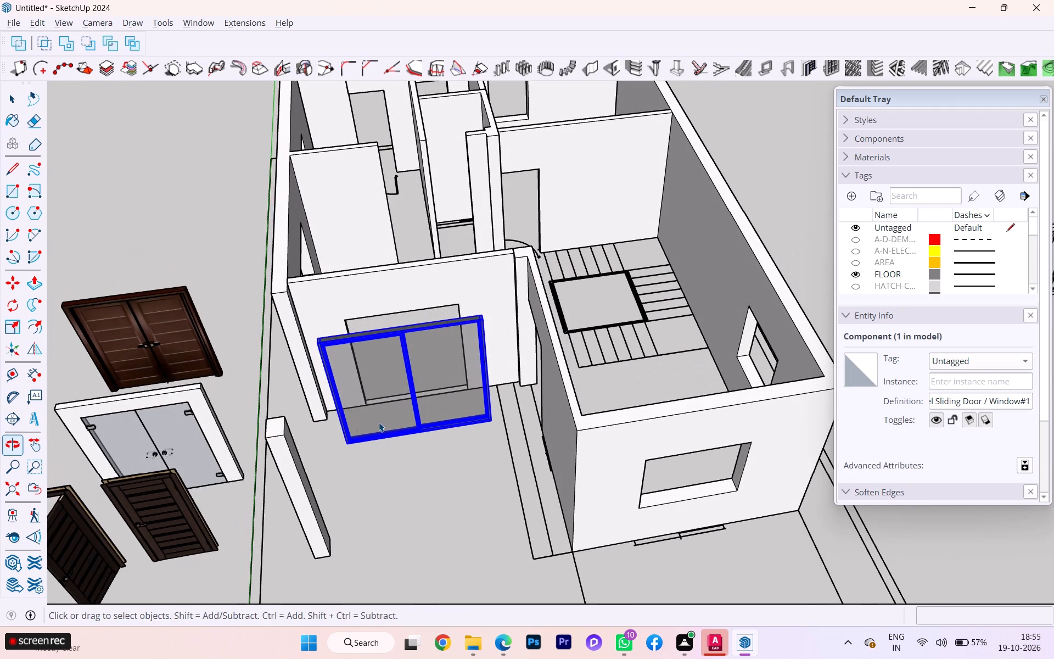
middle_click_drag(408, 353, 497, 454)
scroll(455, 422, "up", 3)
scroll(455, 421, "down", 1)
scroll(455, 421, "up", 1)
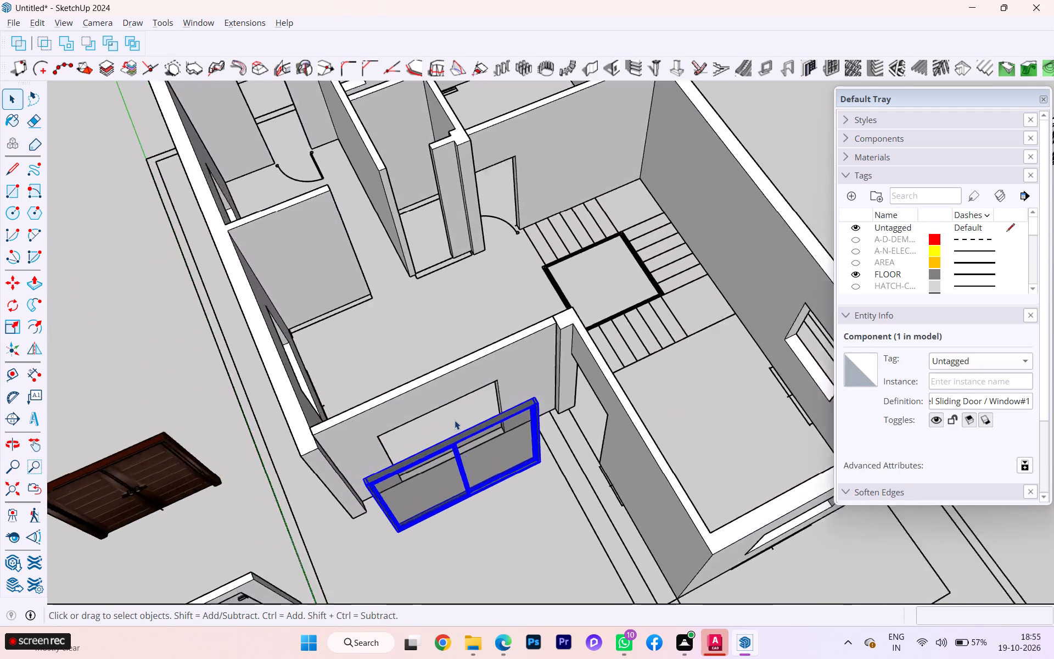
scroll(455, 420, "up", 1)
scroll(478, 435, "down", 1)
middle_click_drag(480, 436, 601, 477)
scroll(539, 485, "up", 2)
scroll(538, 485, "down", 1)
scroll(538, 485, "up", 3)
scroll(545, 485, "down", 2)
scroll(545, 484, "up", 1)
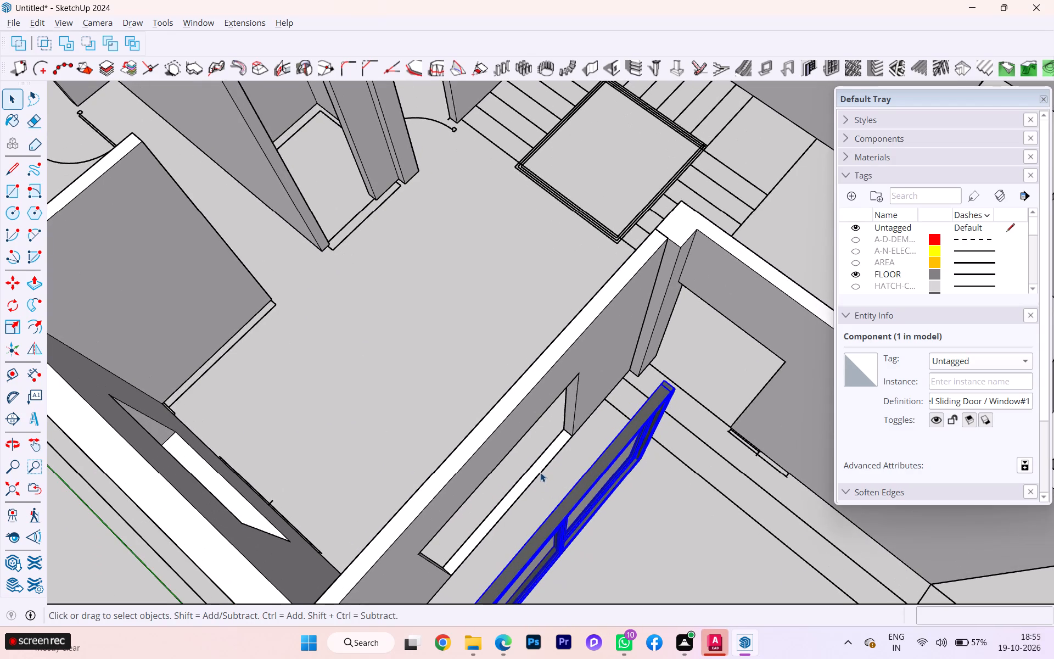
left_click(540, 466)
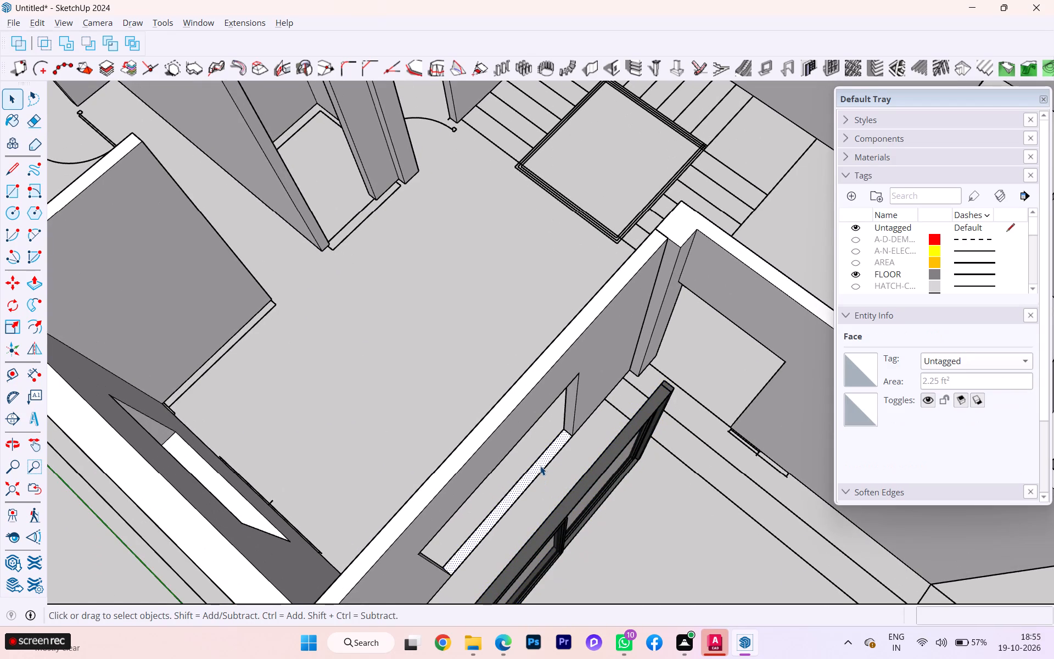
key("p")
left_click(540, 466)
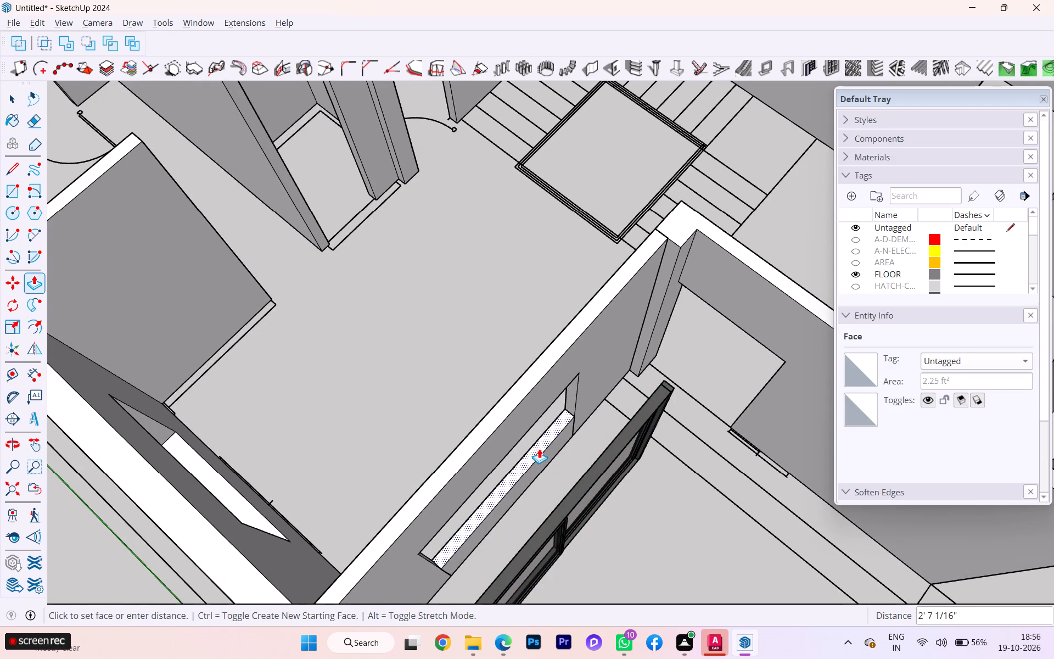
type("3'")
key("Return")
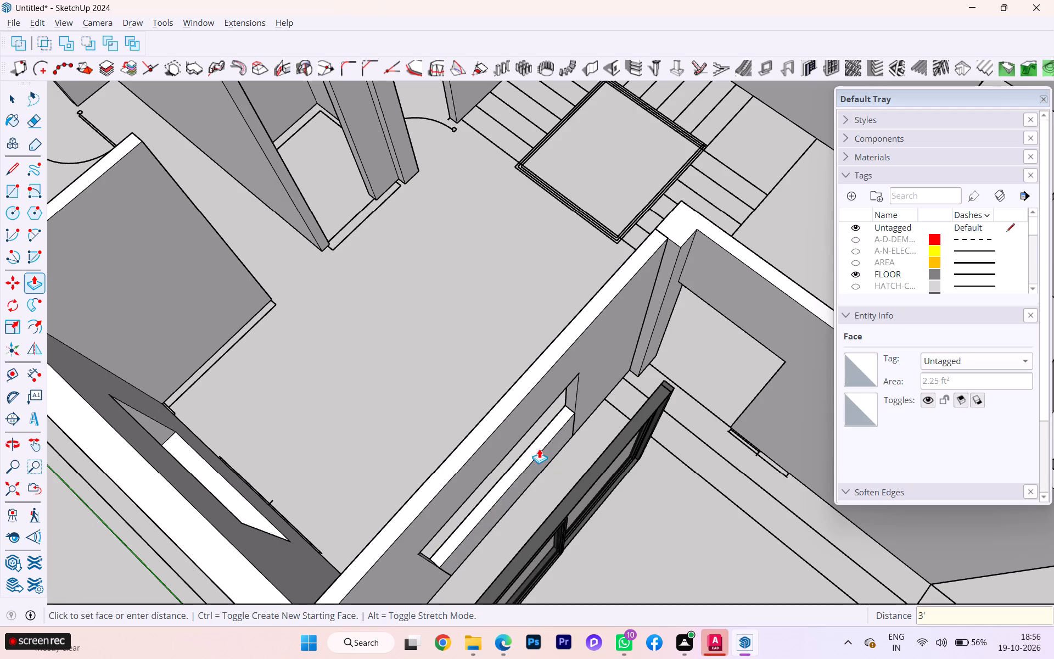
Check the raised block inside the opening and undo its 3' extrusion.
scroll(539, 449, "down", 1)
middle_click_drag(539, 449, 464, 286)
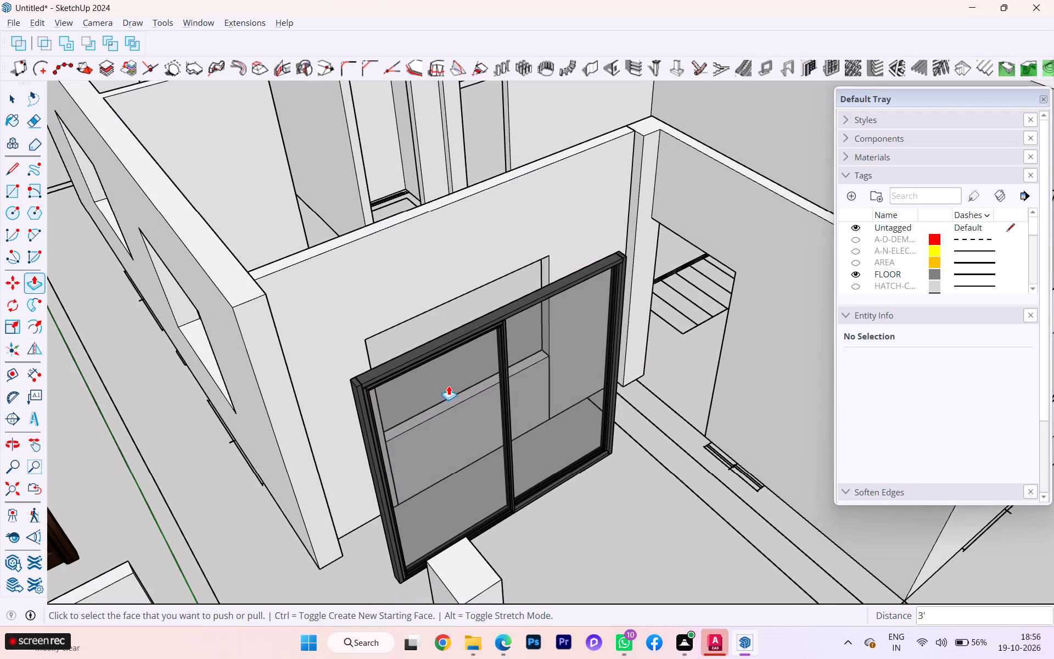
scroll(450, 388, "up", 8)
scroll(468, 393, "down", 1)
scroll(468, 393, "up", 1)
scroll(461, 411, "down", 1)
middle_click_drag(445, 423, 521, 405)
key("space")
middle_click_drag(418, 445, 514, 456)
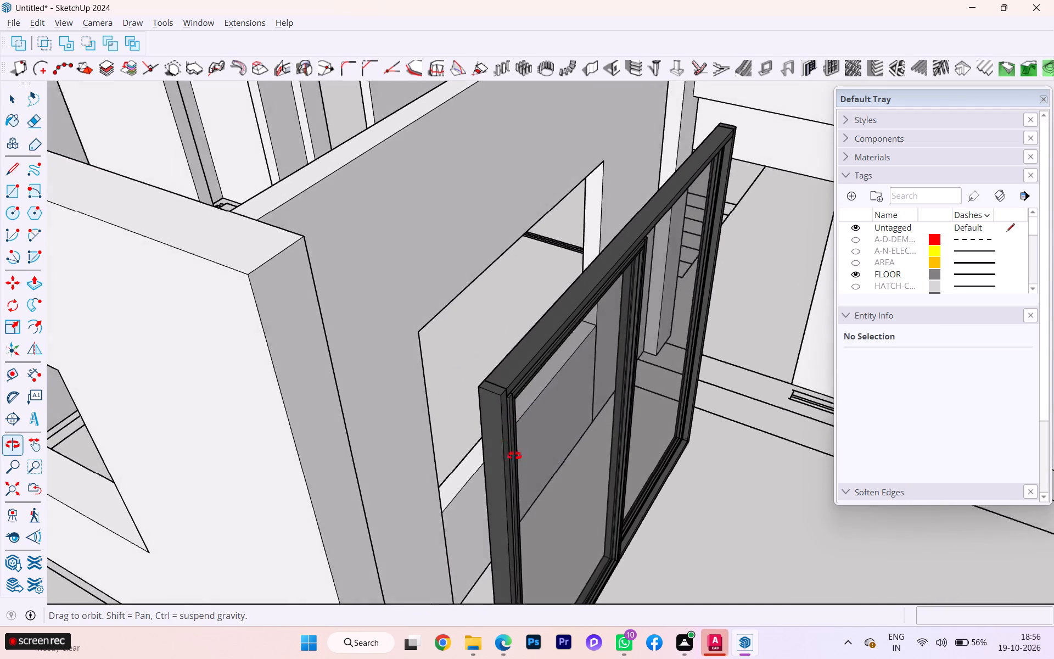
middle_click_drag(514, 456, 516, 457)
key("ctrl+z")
Open the wall group for editing and draw a 6' by 4 1/2" rectangle across the base of the opening behind the sliding door/window.
double_click(447, 480)
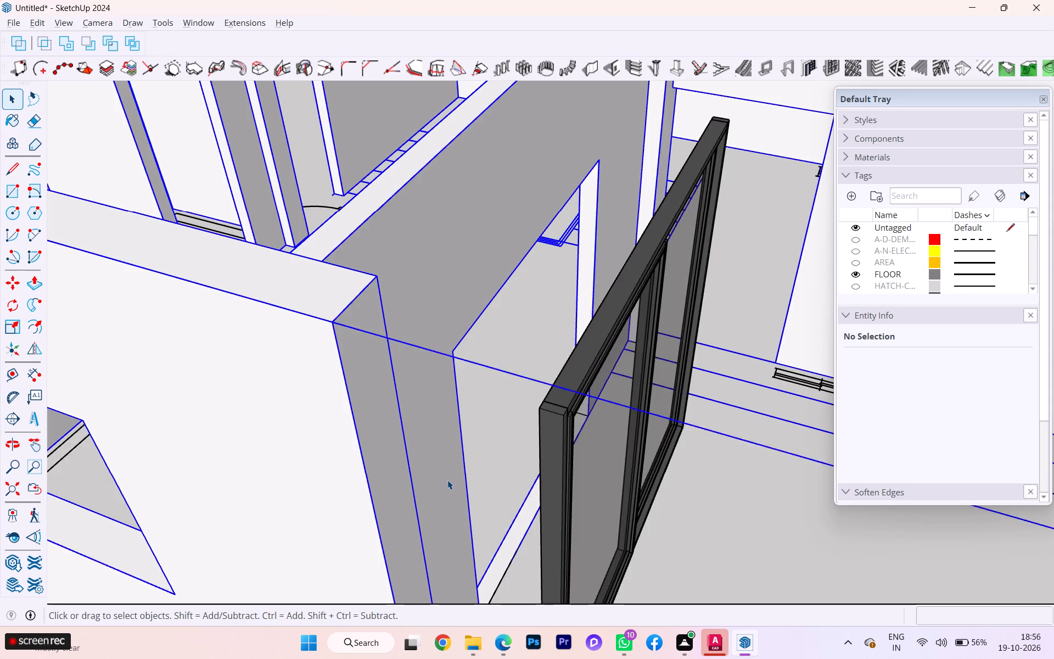
left_click(447, 480)
scroll(498, 474, "down", 1)
middle_click_drag(531, 473, 562, 466)
scroll(534, 491, "down", 1)
scroll(548, 492, "up", 1)
scroll(550, 491, "down", 3)
scroll(550, 490, "up", 2)
left_click(557, 498)
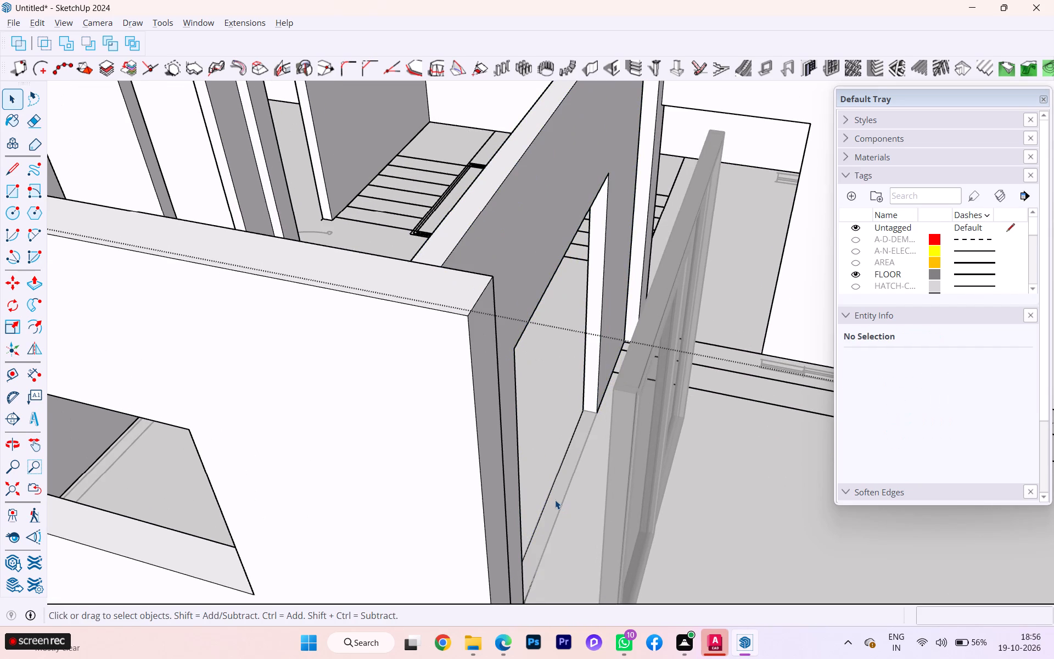
double_click(555, 500)
key("r")
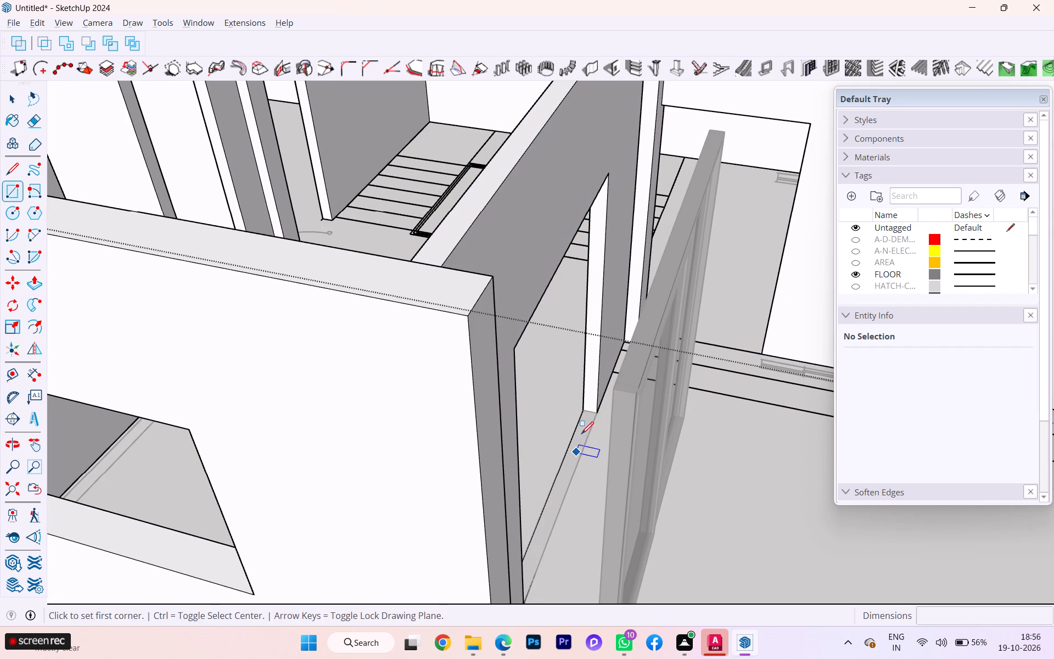
left_click(582, 411)
scroll(564, 500, "down", 1)
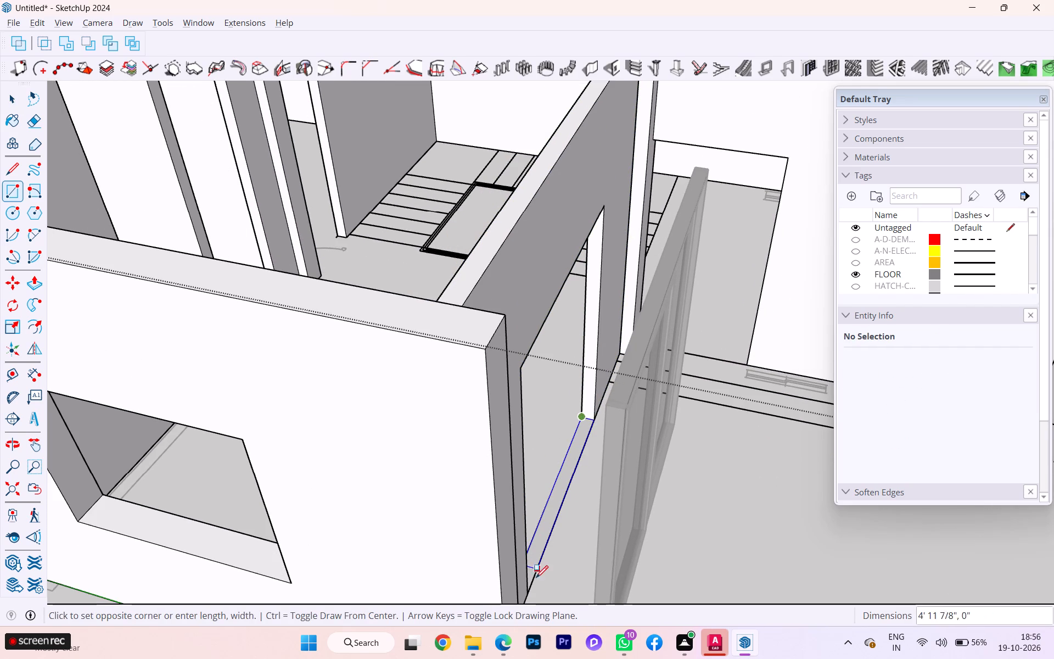
left_click(530, 591)
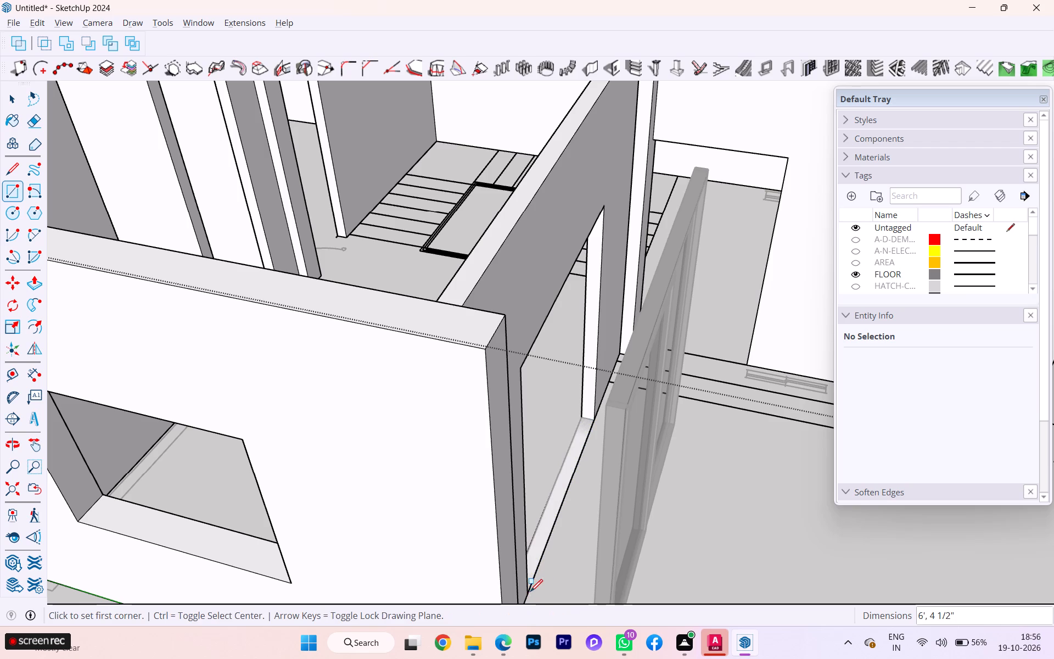
key("space")
Push/Pull the rectangle at the opening's base up by 3' to form the window sill wall.
left_click(541, 549)
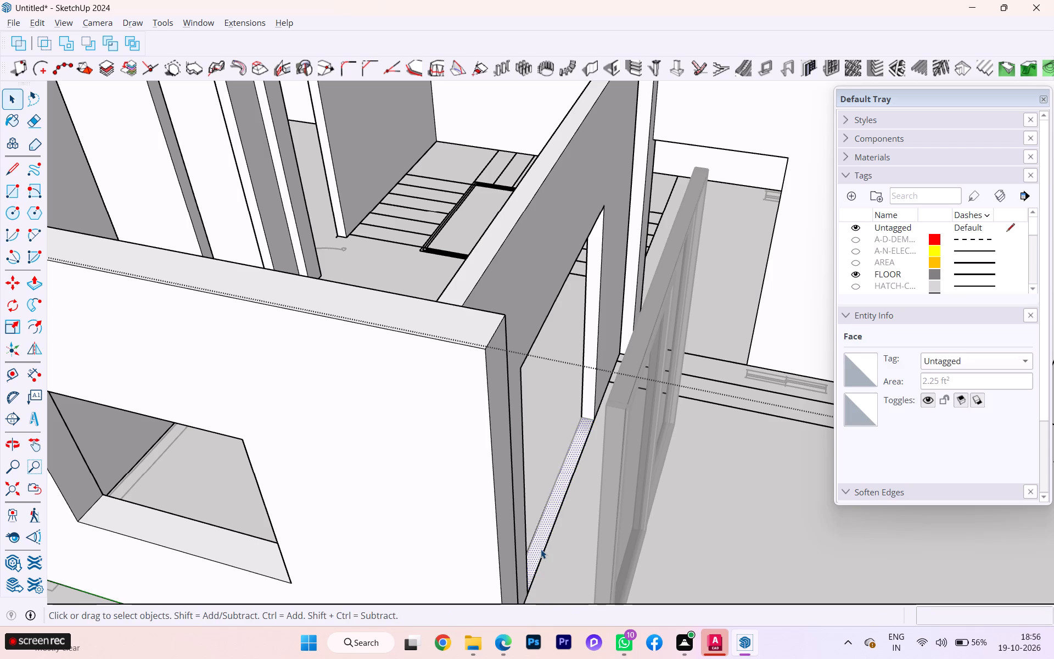
key("p")
left_click(541, 549)
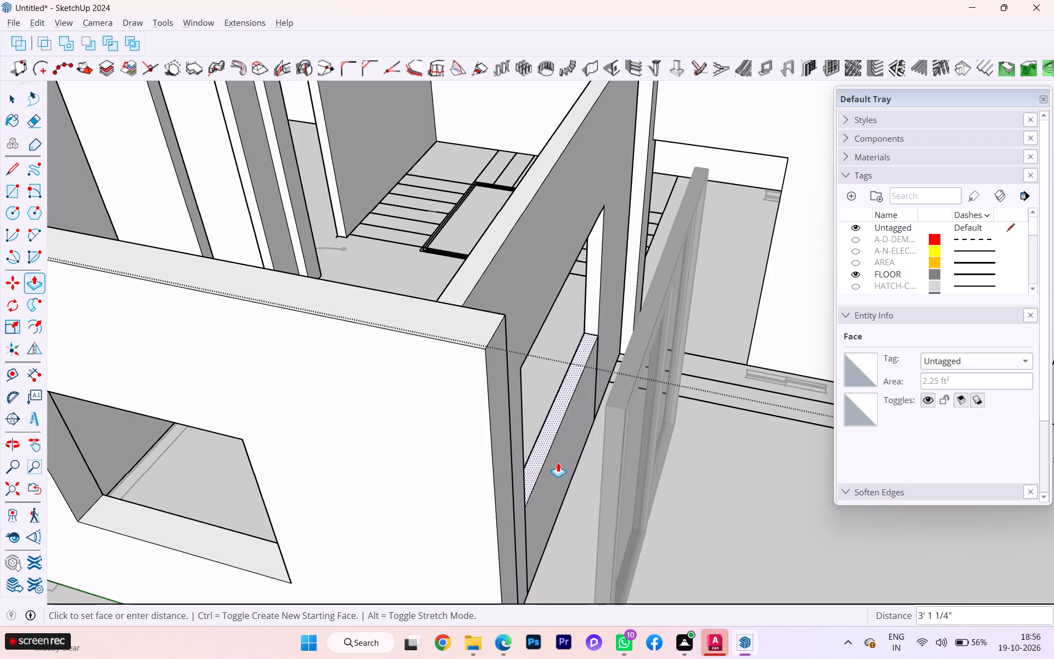
type("3'")
key("Return")
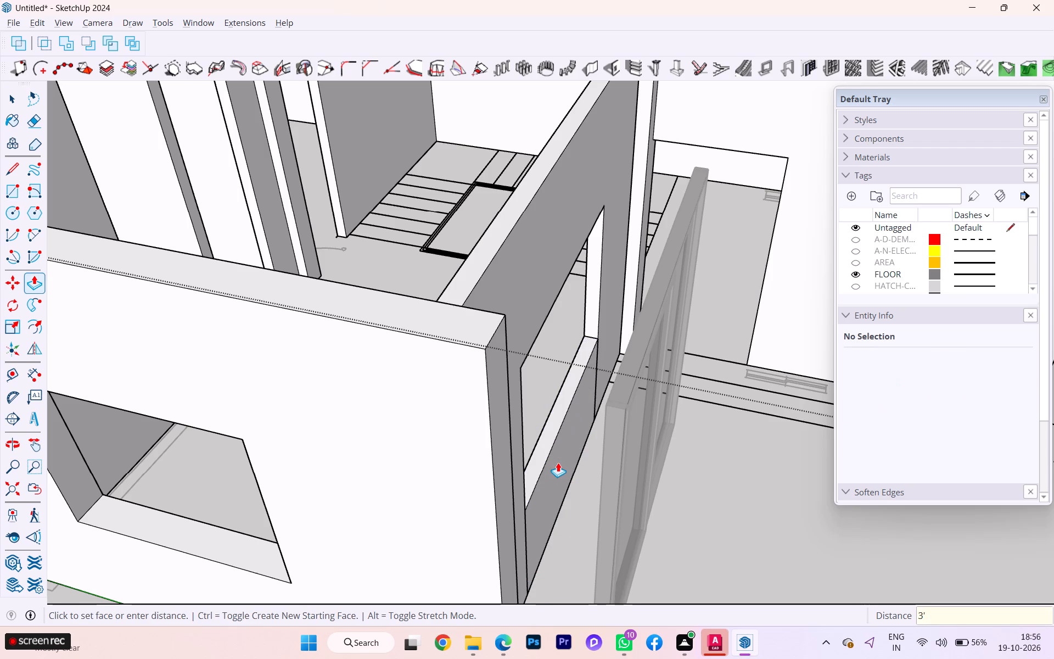
Finish the sill extrusion and close the wall group's editing mode.
key("space")
key("space")
scroll(183, 390, "down", 1)
scroll(183, 390, "up", 1)
scroll(183, 390, "down", 2)
scroll(284, 428, "down", 2)
scroll(298, 429, "up", 5)
scroll(305, 429, "down", 8)
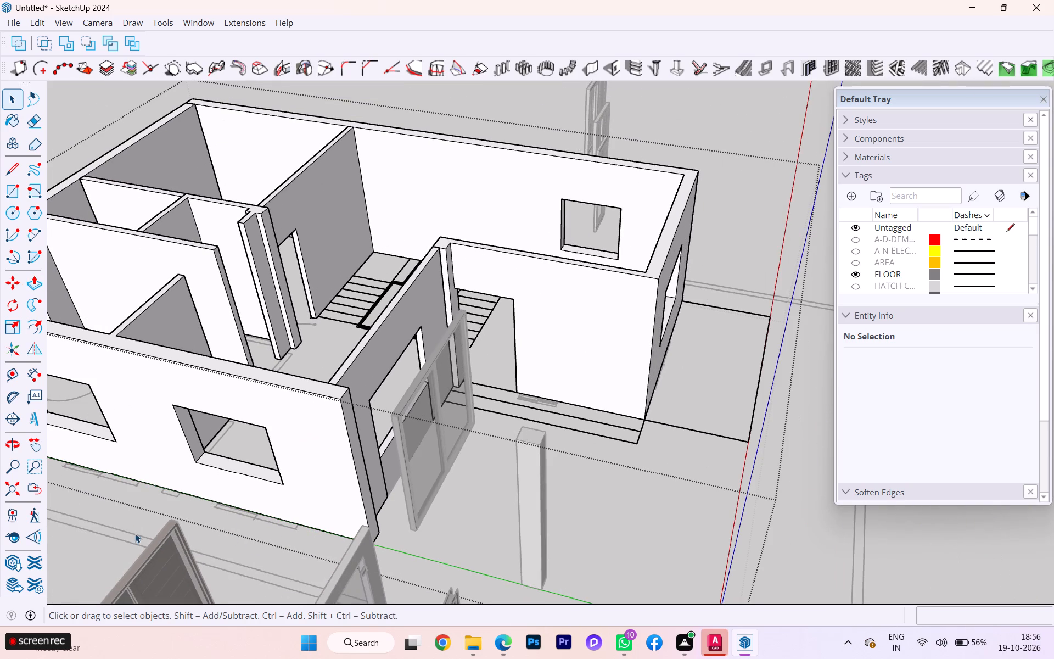
left_click(94, 531)
Scale the sliding door/window component in front of the sill wall opening uniformly by a factor of about 0.58.
scroll(467, 489, "up", 4)
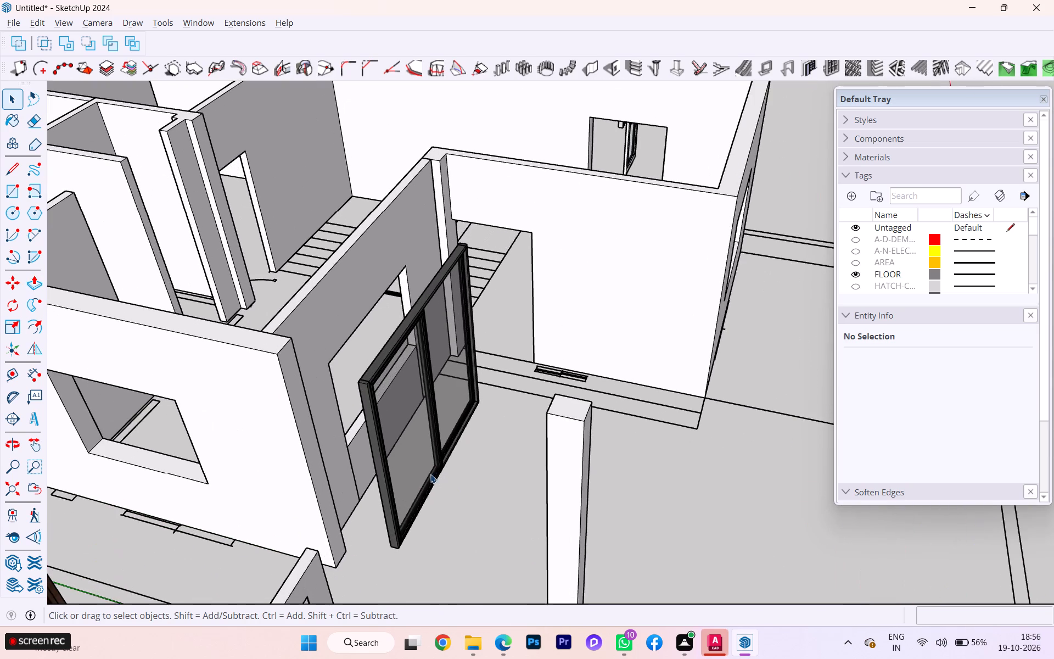
middle_click_drag(421, 473, 378, 472)
left_click(346, 449)
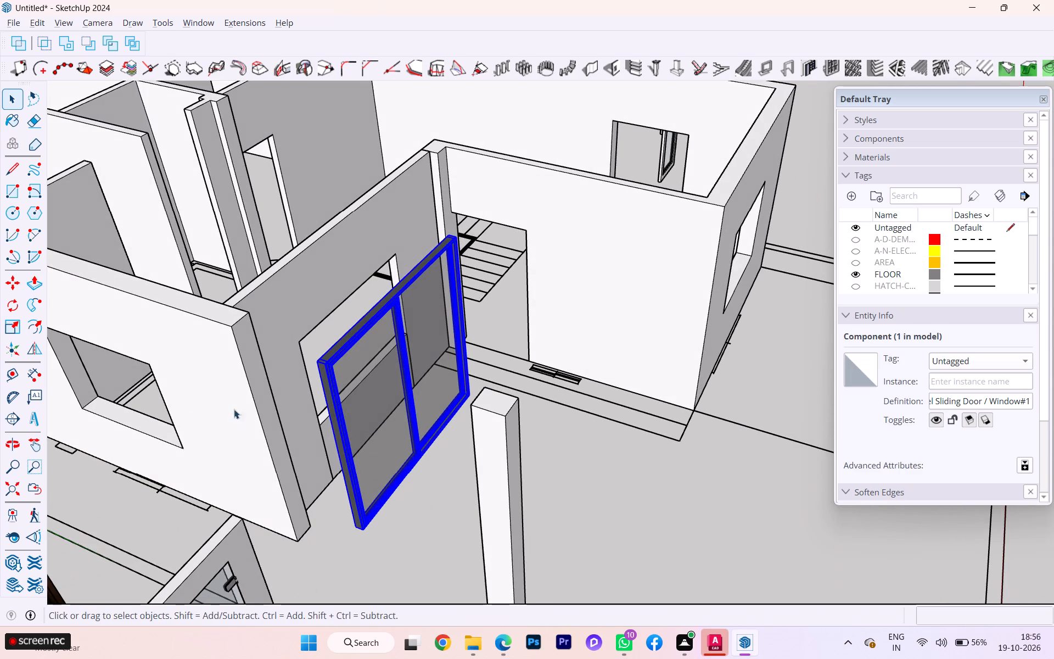
key("s")
scroll(432, 265, "up", 2)
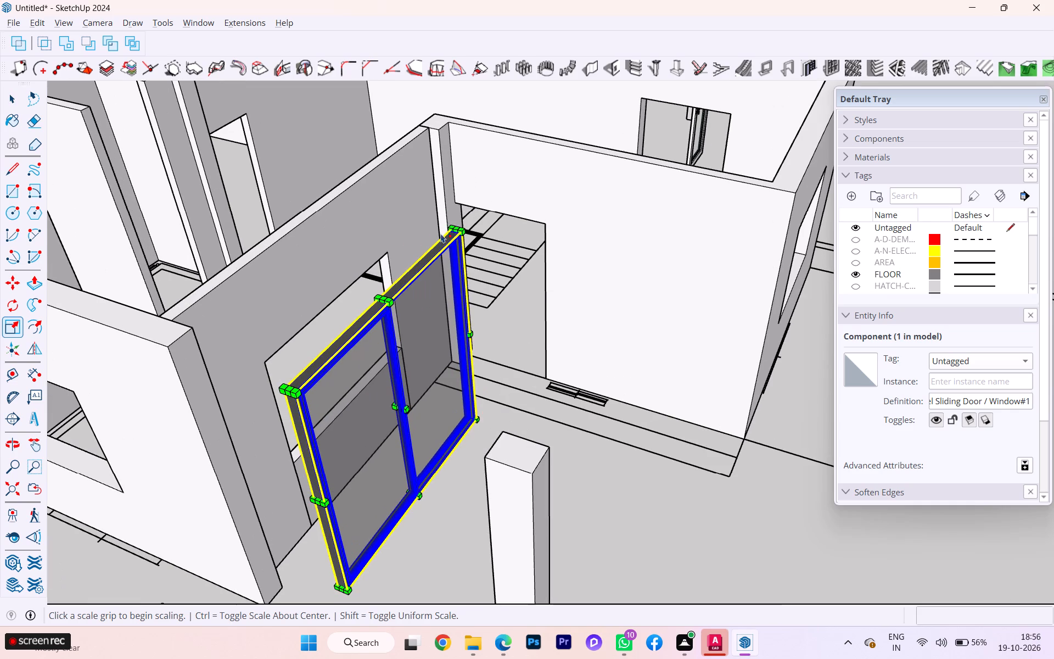
left_click(459, 228)
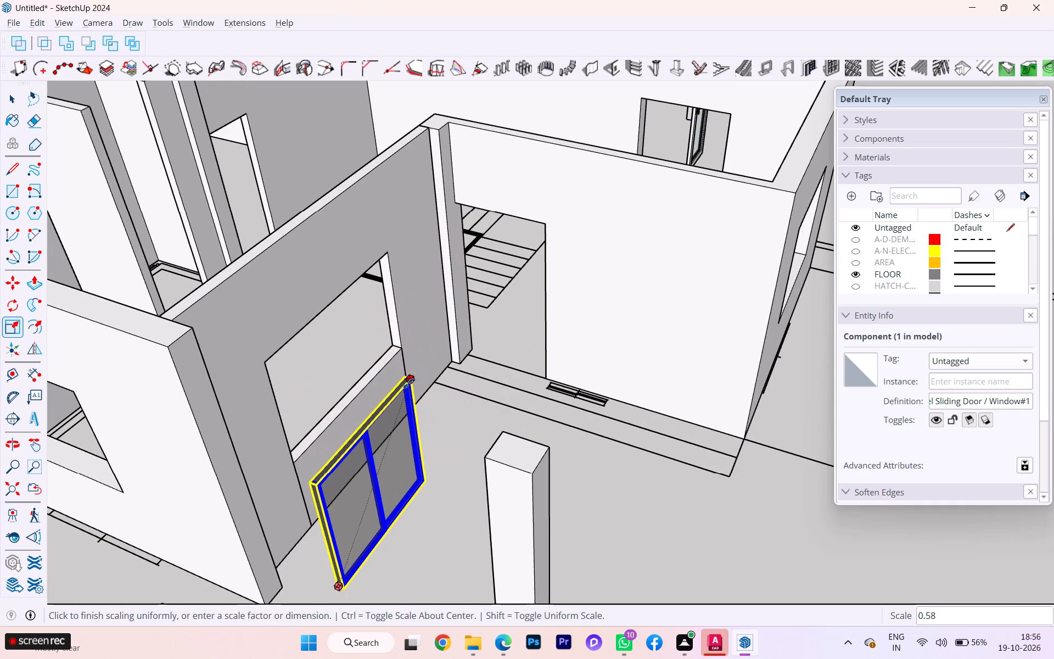
left_click(407, 383)
Move the scaled sliding window by its bottom corner onto the outer top corner of the new sill wall, about 4' 3" away.
middle_click_drag(394, 460, 351, 358)
scroll(259, 472, "up", 1)
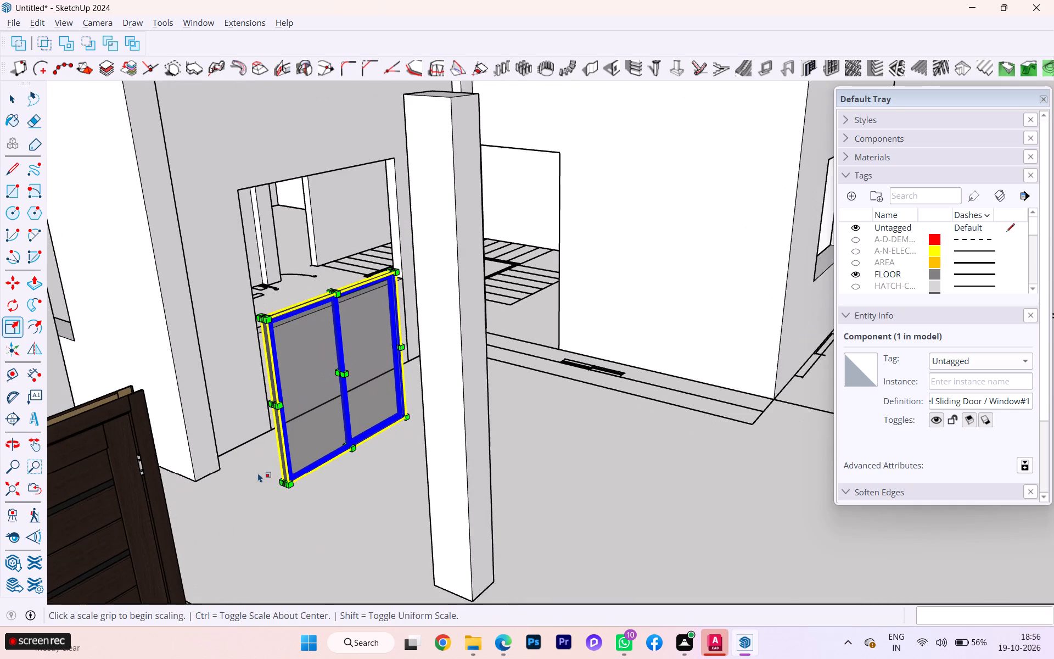
key("m")
scroll(300, 467, "up", 4)
scroll(301, 467, "down", 1)
scroll(301, 467, "up", 9)
scroll(301, 480, "down", 1)
scroll(301, 480, "up", 7)
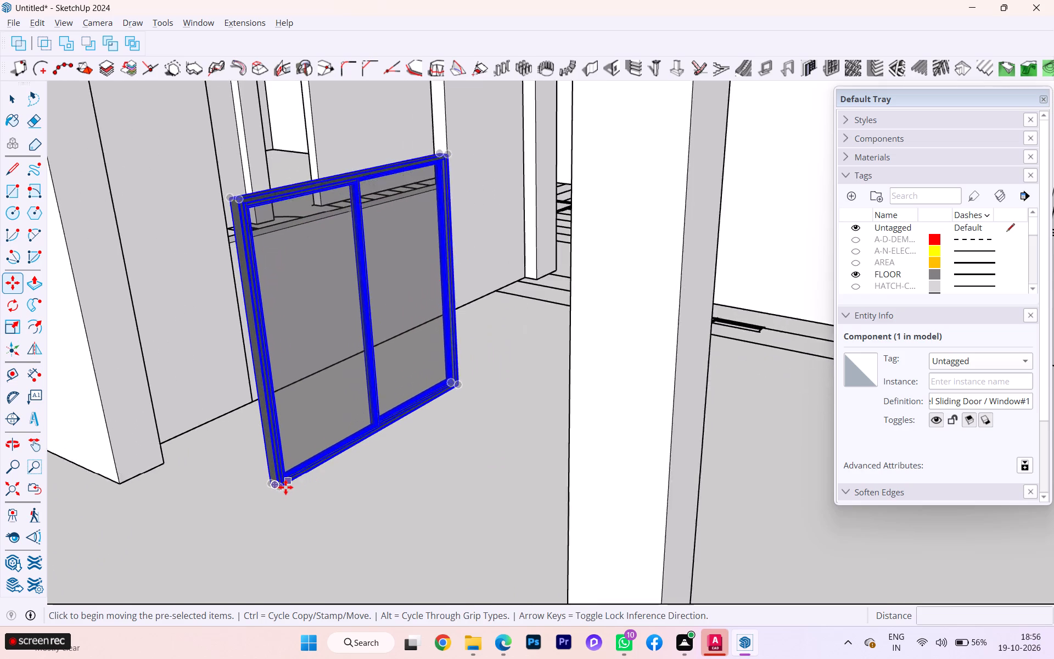
scroll(285, 487, "up", 1)
scroll(285, 487, "down", 1)
scroll(285, 487, "up", 5)
scroll(285, 487, "down", 1)
scroll(281, 485, "up", 1)
scroll(281, 484, "down", 4)
scroll(281, 484, "up", 2)
scroll(281, 484, "down", 6)
scroll(281, 484, "up", 9)
scroll(281, 481, "down", 2)
scroll(281, 481, "up", 14)
scroll(279, 501, "down", 5)
scroll(279, 501, "up", 2)
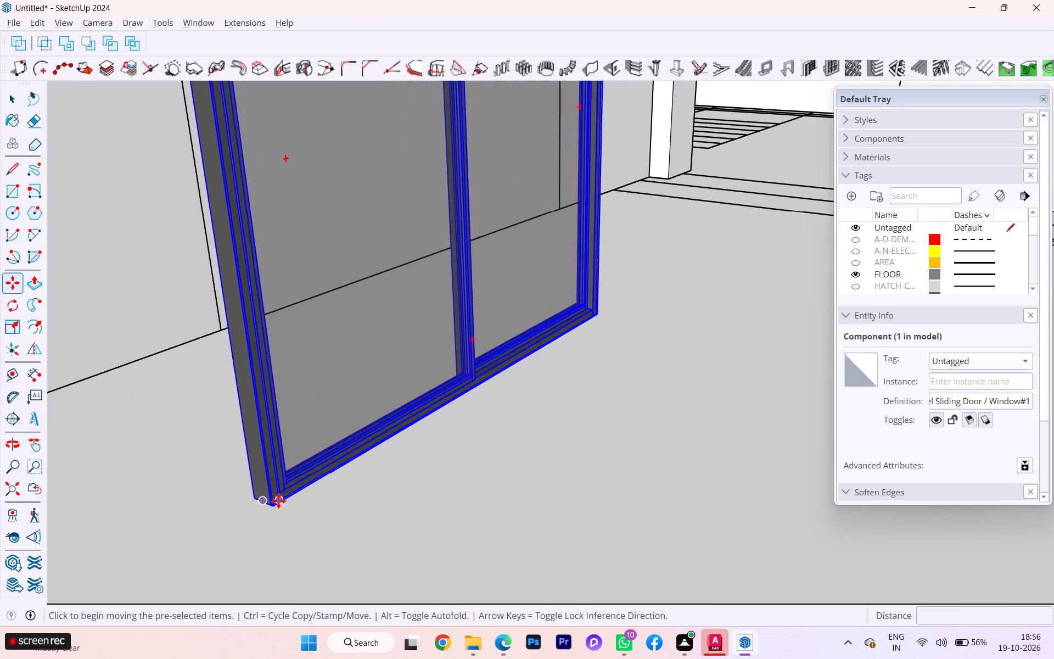
scroll(278, 501, "up", 19)
scroll(271, 485, "down", 2)
scroll(271, 485, "up", 11)
scroll(271, 513, "down", 1)
scroll(271, 513, "up", 2)
scroll(271, 513, "down", 1)
scroll(271, 513, "up", 5)
scroll(271, 513, "down", 2)
scroll(271, 513, "up", 1)
scroll(271, 513, "down", 1)
scroll(271, 513, "up", 1)
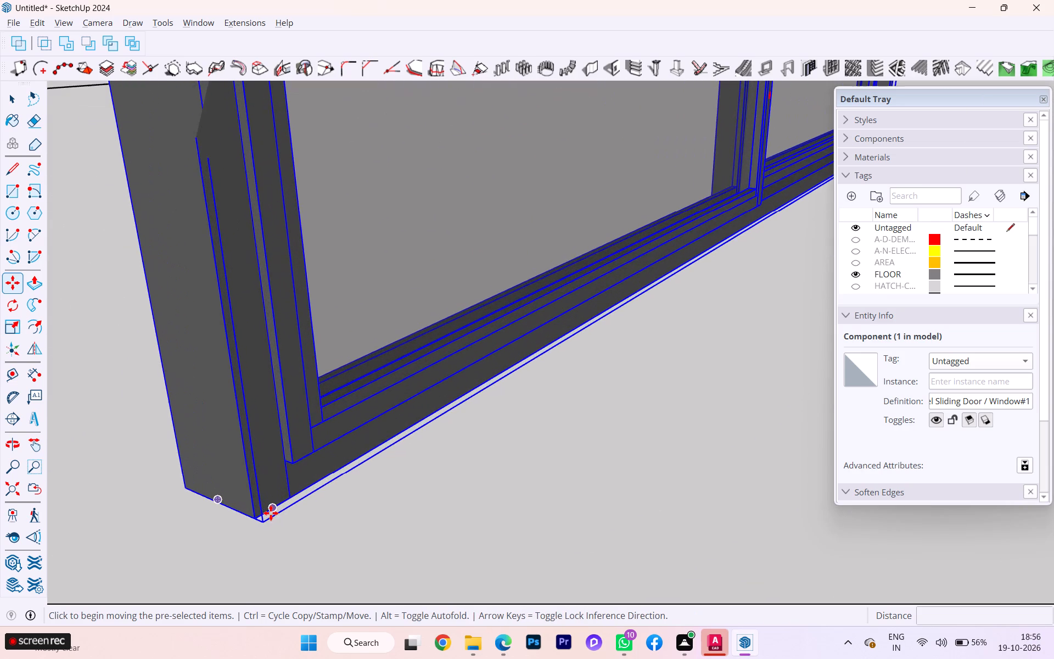
left_click(255, 518)
scroll(264, 376, "down", 1)
scroll(264, 376, "up", 3)
scroll(264, 376, "down", 4)
scroll(264, 375, "up", 2)
scroll(264, 375, "down", 4)
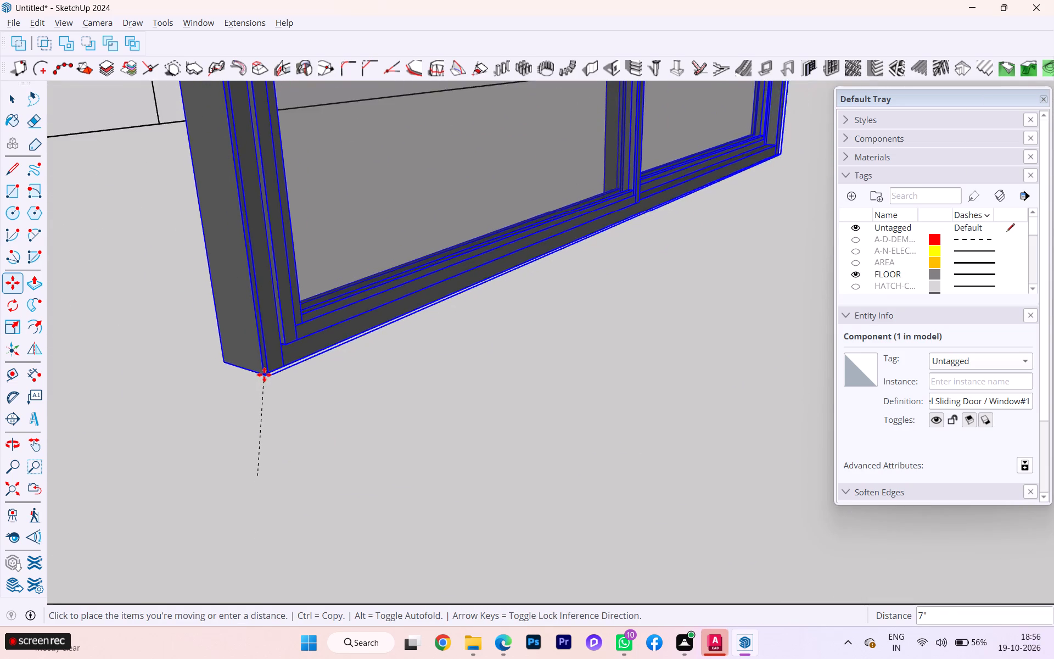
scroll(264, 375, "down", 17)
scroll(264, 376, "up", 3)
scroll(264, 376, "down", 5)
scroll(315, 269, "up", 4)
scroll(315, 269, "down", 3)
scroll(315, 269, "up", 3)
scroll(315, 269, "down", 2)
scroll(312, 278, "up", 4)
scroll(312, 278, "down", 1)
scroll(312, 279, "up", 2)
scroll(312, 280, "down", 1)
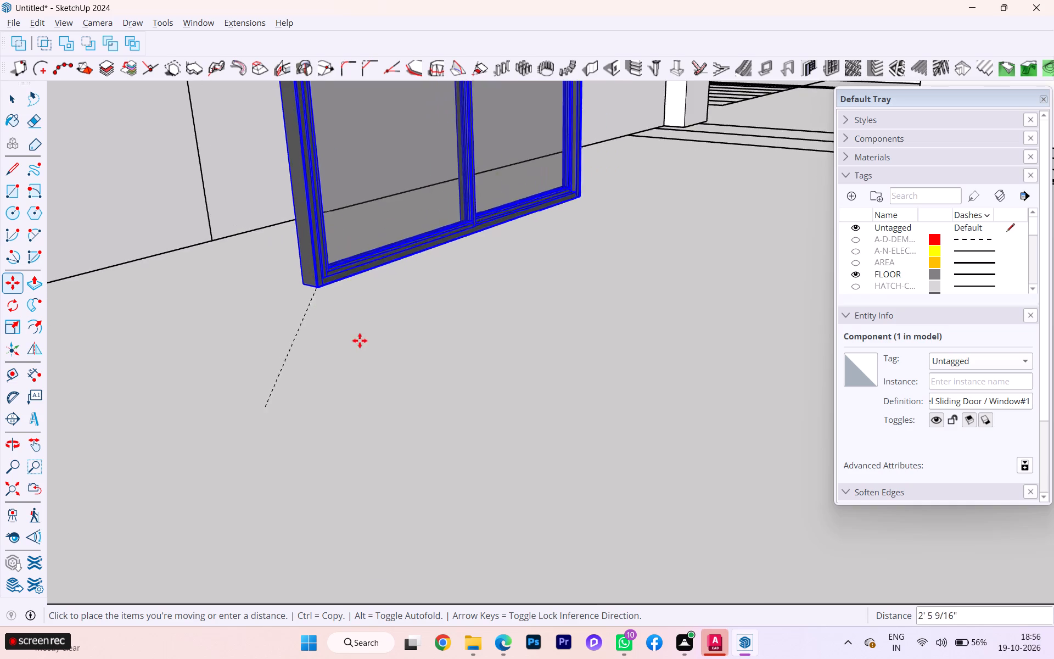
scroll(362, 351, "down", 8)
scroll(357, 368, "up", 1)
scroll(357, 369, "down", 3)
scroll(347, 395, "up", 2)
scroll(347, 396, "down", 8)
scroll(350, 413, "up", 2)
scroll(350, 413, "down", 3)
scroll(350, 413, "up", 1)
scroll(353, 416, "down", 5)
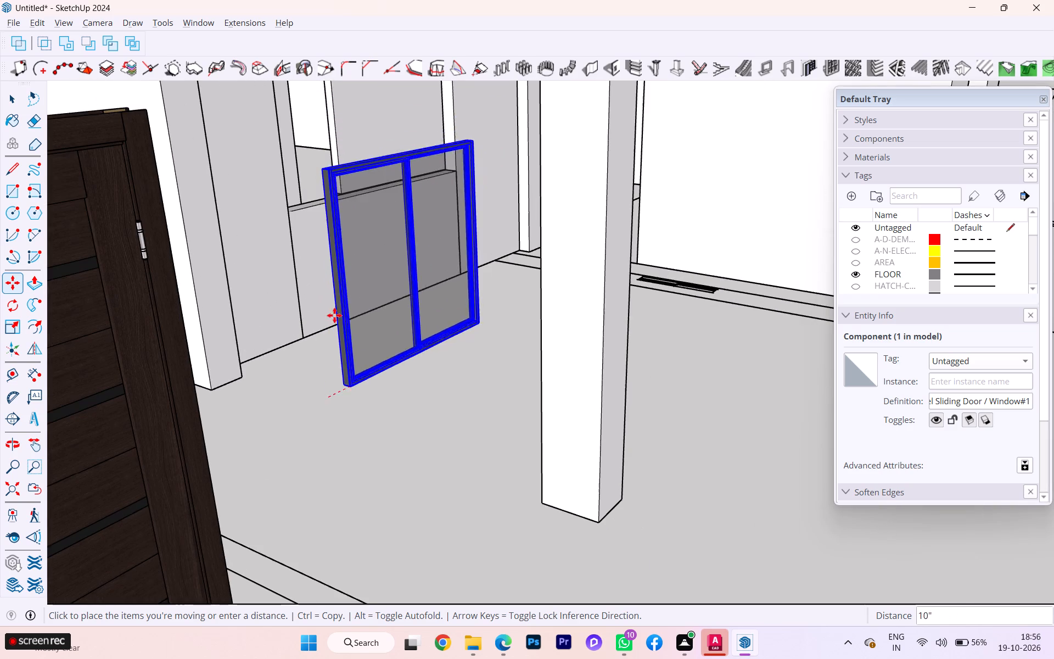
scroll(314, 194, "up", 6)
scroll(283, 200, "down", 1)
scroll(283, 200, "up", 5)
scroll(283, 200, "down", 1)
scroll(283, 200, "up", 7)
scroll(277, 215, "down", 2)
scroll(277, 215, "up", 2)
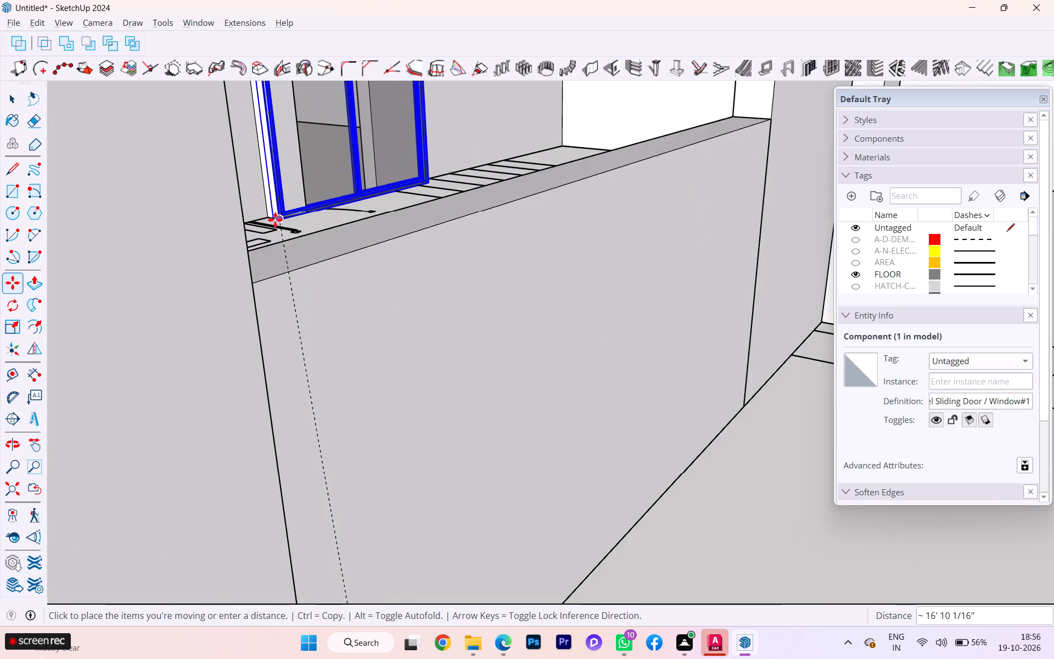
scroll(275, 220, "up", 2)
scroll(272, 238, "down", 1)
scroll(272, 239, "up", 4)
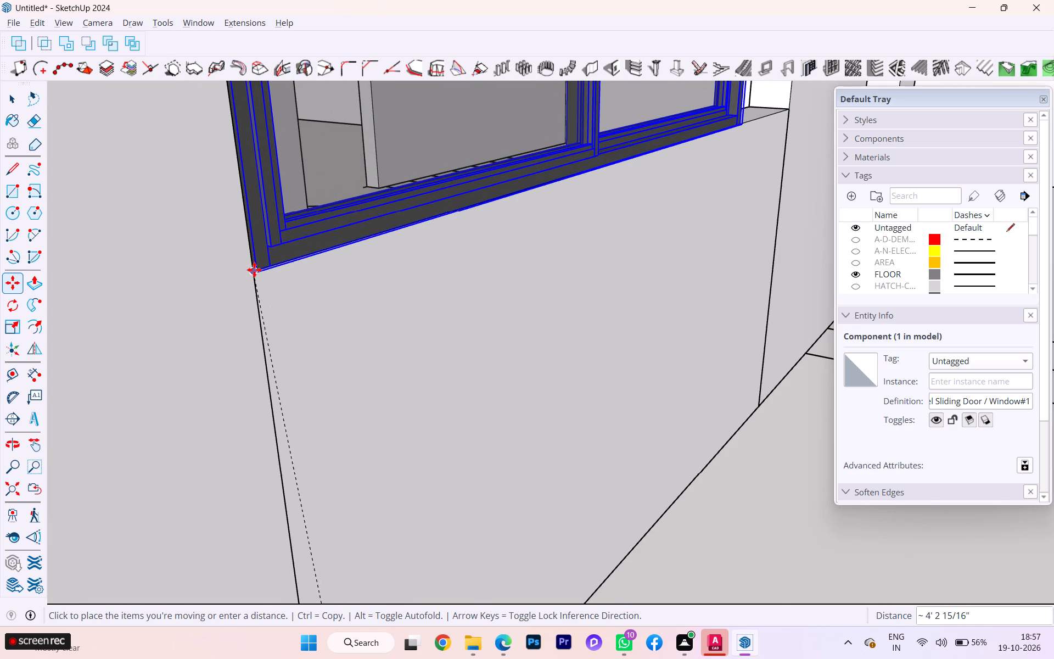
scroll(254, 270, "up", 6)
scroll(250, 277, "down", 2)
scroll(250, 277, "up", 3)
scroll(250, 277, "down", 1)
scroll(250, 277, "up", 6)
scroll(246, 279, "down", 2)
scroll(246, 279, "up", 2)
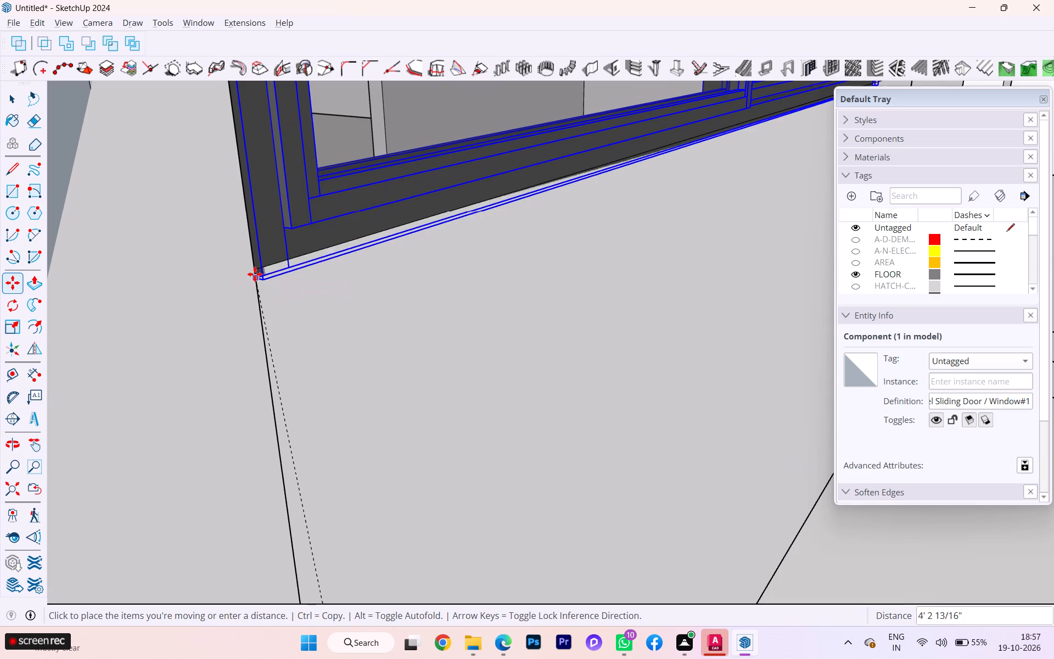
scroll(256, 280, "up", 1)
scroll(256, 280, "down", 2)
scroll(256, 280, "up", 6)
scroll(259, 272, "down", 3)
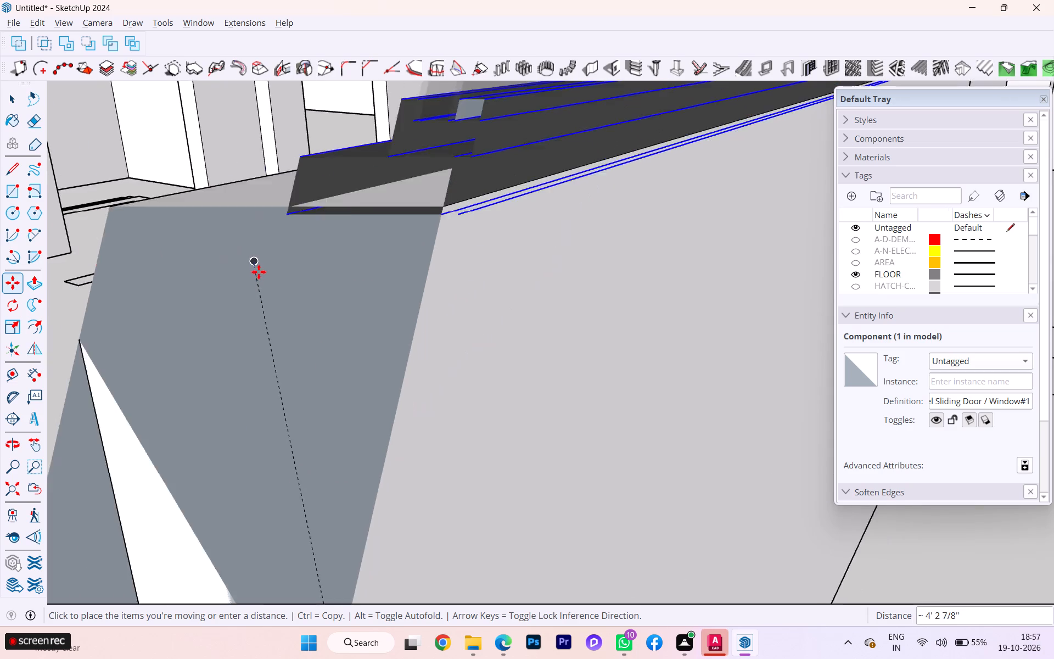
scroll(259, 266, "down", 2)
scroll(259, 266, "up", 1)
scroll(259, 266, "down", 4)
scroll(257, 261, "up", 1)
scroll(257, 261, "down", 1)
scroll(257, 261, "up", 5)
scroll(254, 265, "down", 5)
scroll(253, 269, "up", 1)
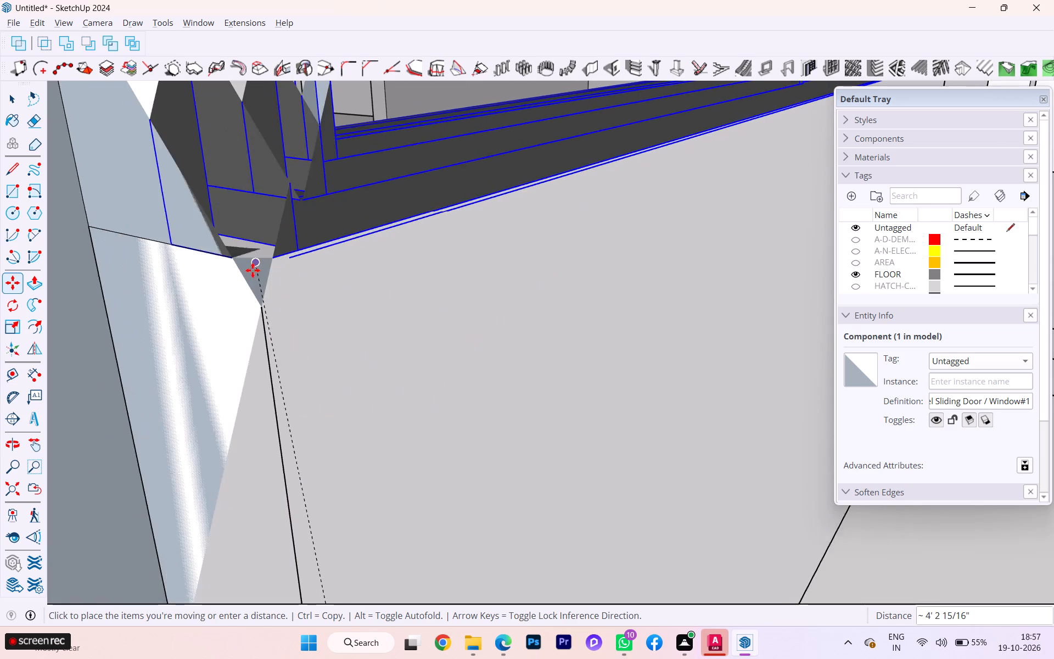
scroll(253, 270, "down", 4)
scroll(264, 266, "up", 1)
scroll(264, 266, "down", 1)
scroll(264, 266, "up", 2)
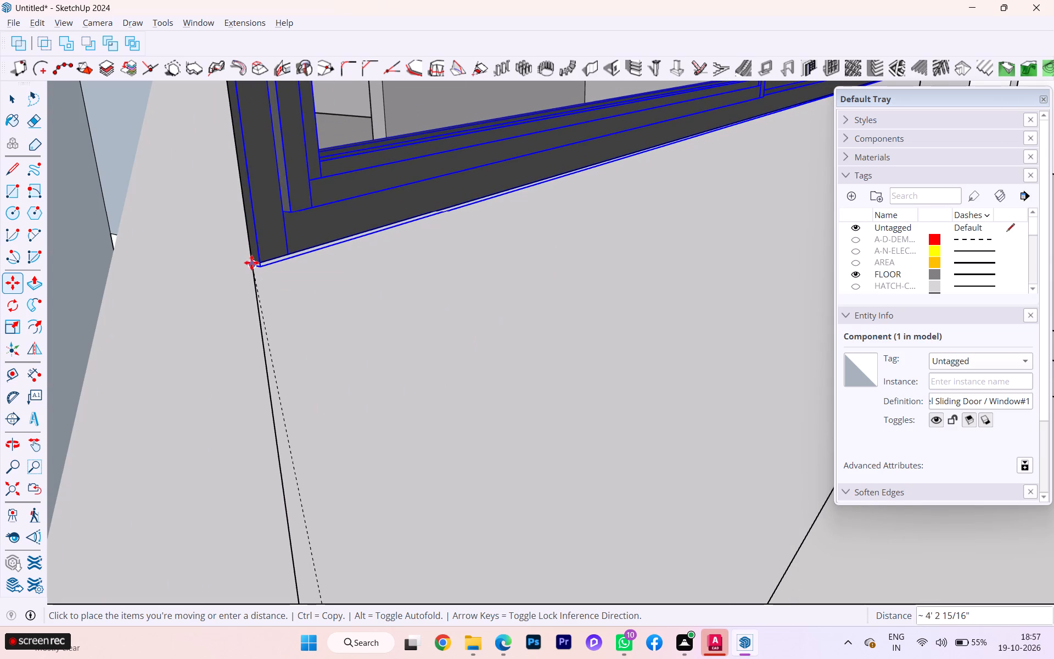
scroll(250, 259, "up", 4)
scroll(250, 259, "down", 6)
left_click(260, 260)
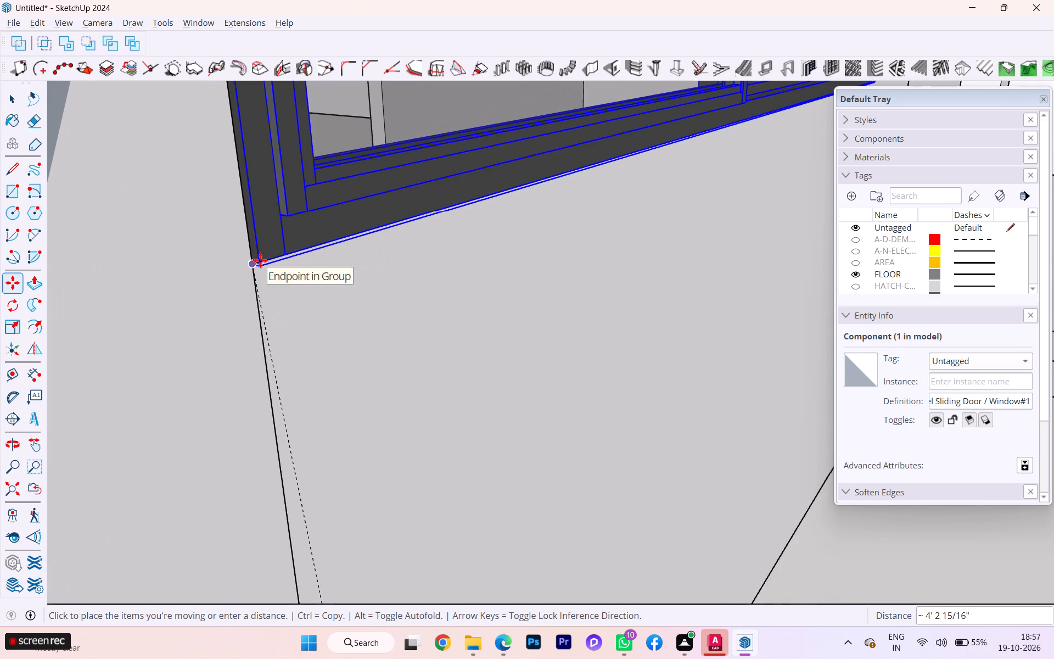
Examine how the sliding window's bottom corner and lower frame sit on the sill wall.
scroll(289, 244, "up", 2)
scroll(283, 253, "down", 2)
scroll(281, 255, "up", 9)
scroll(265, 259, "down", 1)
scroll(265, 259, "up", 3)
scroll(263, 261, "down", 1)
scroll(262, 262, "up", 2)
scroll(334, 282, "down", 1)
scroll(335, 282, "up", 3)
scroll(340, 285, "down", 1)
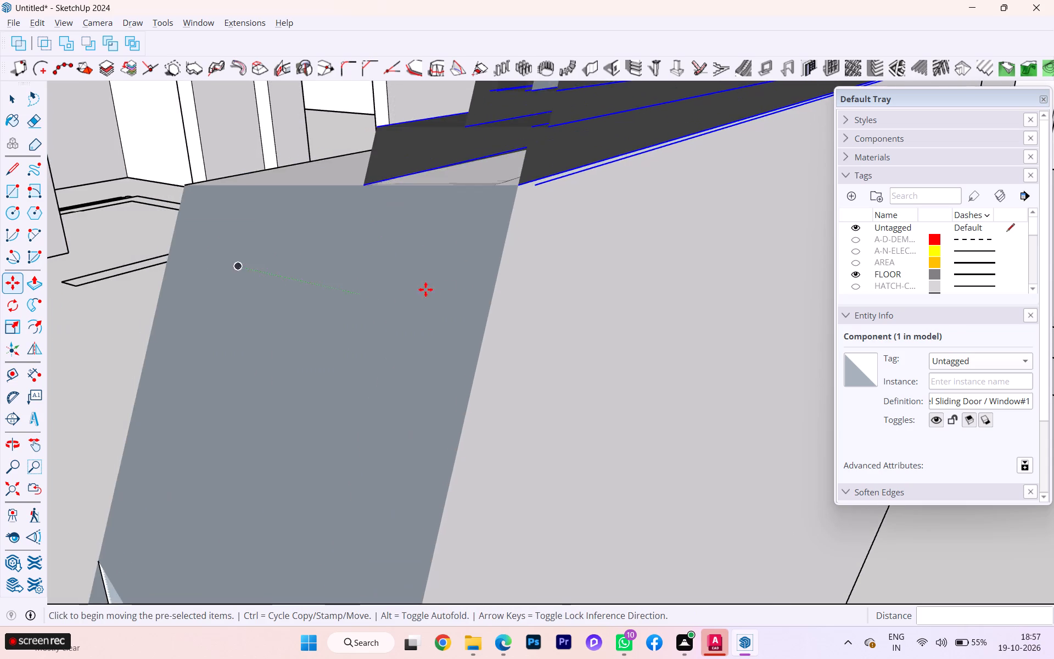
scroll(440, 291, "down", 5)
scroll(453, 292, "up", 1)
scroll(455, 291, "down", 1)
scroll(334, 281, "down", 3)
scroll(301, 275, "up", 1)
scroll(298, 274, "down", 4)
scroll(273, 260, "up", 1)
scroll(273, 260, "down", 5)
scroll(330, 270, "down", 9)
scroll(491, 250, "up", 1)
scroll(491, 250, "down", 3)
scroll(494, 250, "up", 1)
scroll(494, 250, "down", 2)
scroll(500, 250, "up", 3)
scroll(543, 248, "down", 1)
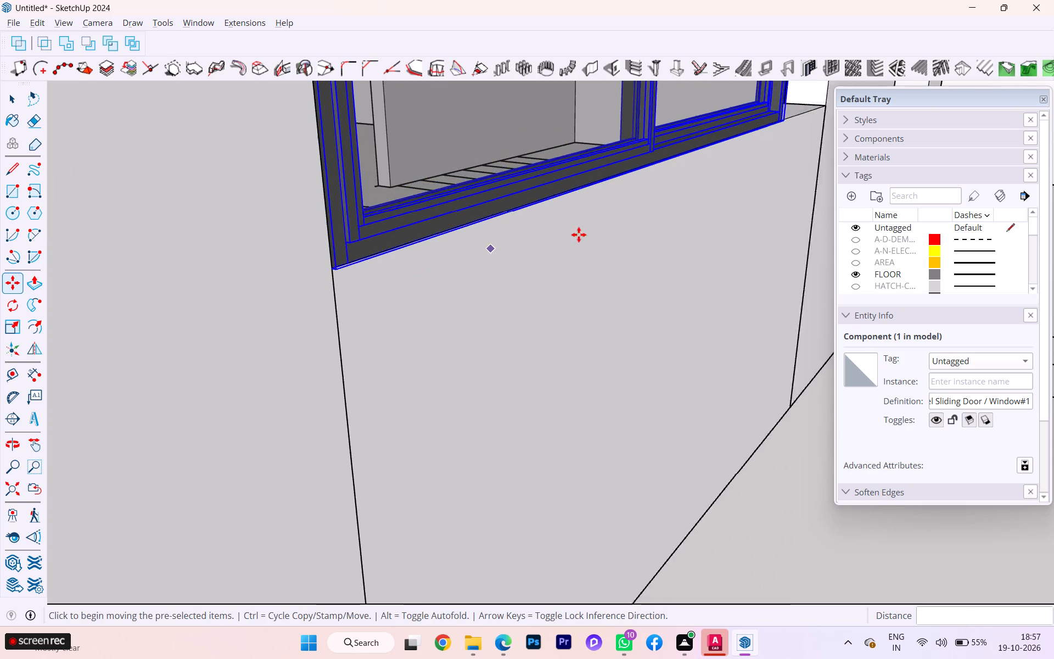
Move the sliding window by its bottom outer corner about 3/16" toward the side edge of the sill wall opening.
scroll(579, 234, "down", 2)
scroll(609, 224, "up", 1)
scroll(609, 224, "down", 9)
scroll(626, 232, "up", 3)
scroll(626, 232, "down", 2)
scroll(627, 238, "up", 1)
scroll(627, 238, "down", 4)
middle_click_drag(618, 244, 434, 298)
scroll(265, 250, "up", 18)
scroll(248, 309, "up", 2)
scroll(248, 309, "down", 1)
scroll(248, 309, "up", 2)
scroll(249, 309, "down", 1)
scroll(249, 309, "up", 14)
scroll(252, 308, "down", 1)
scroll(252, 308, "up", 4)
scroll(255, 317, "down", 2)
scroll(255, 317, "up", 3)
scroll(255, 317, "down", 1)
scroll(255, 317, "up", 5)
scroll(253, 309, "down", 3)
scroll(253, 309, "up", 6)
scroll(246, 294, "down", 1)
scroll(246, 293, "up", 3)
scroll(246, 291, "down", 5)
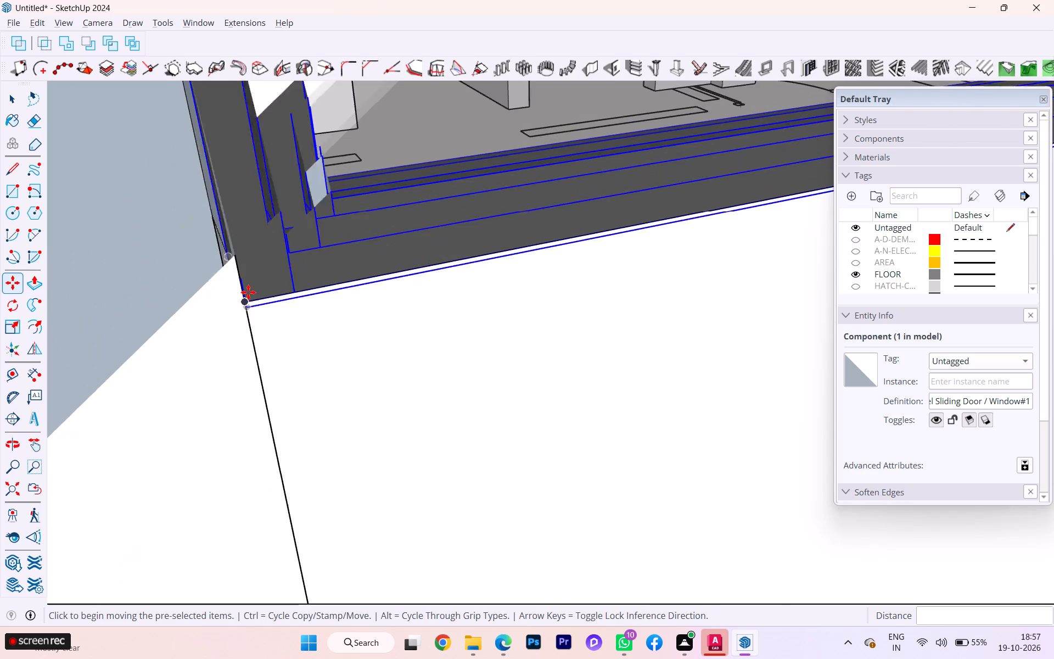
scroll(248, 292, "up", 2)
scroll(248, 292, "down", 1)
scroll(248, 292, "up", 6)
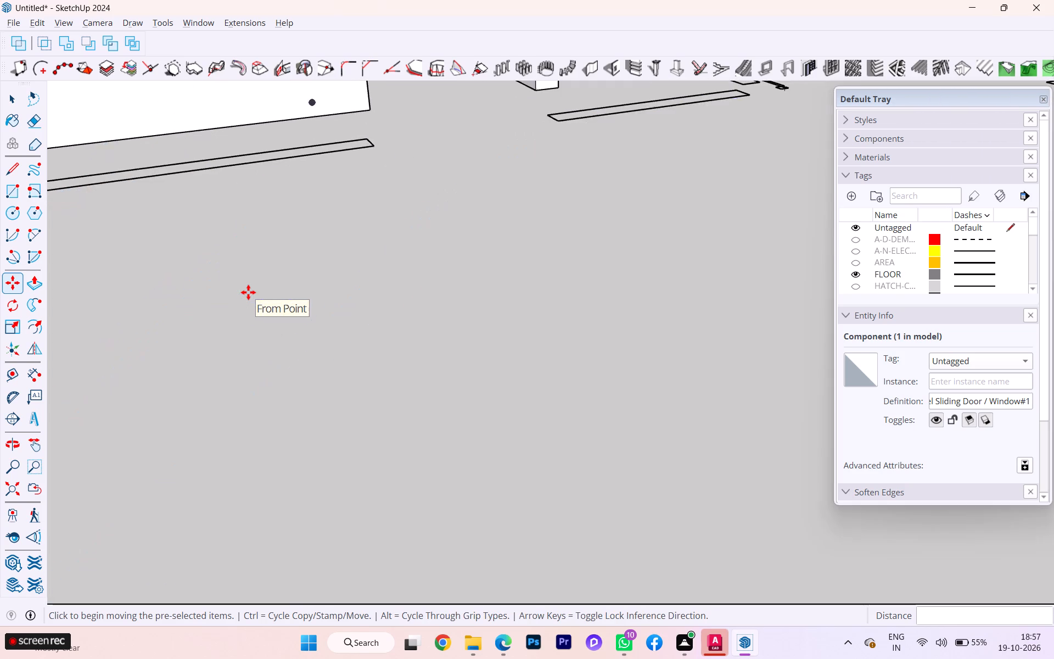
scroll(248, 292, "down", 3)
scroll(248, 292, "up", 8)
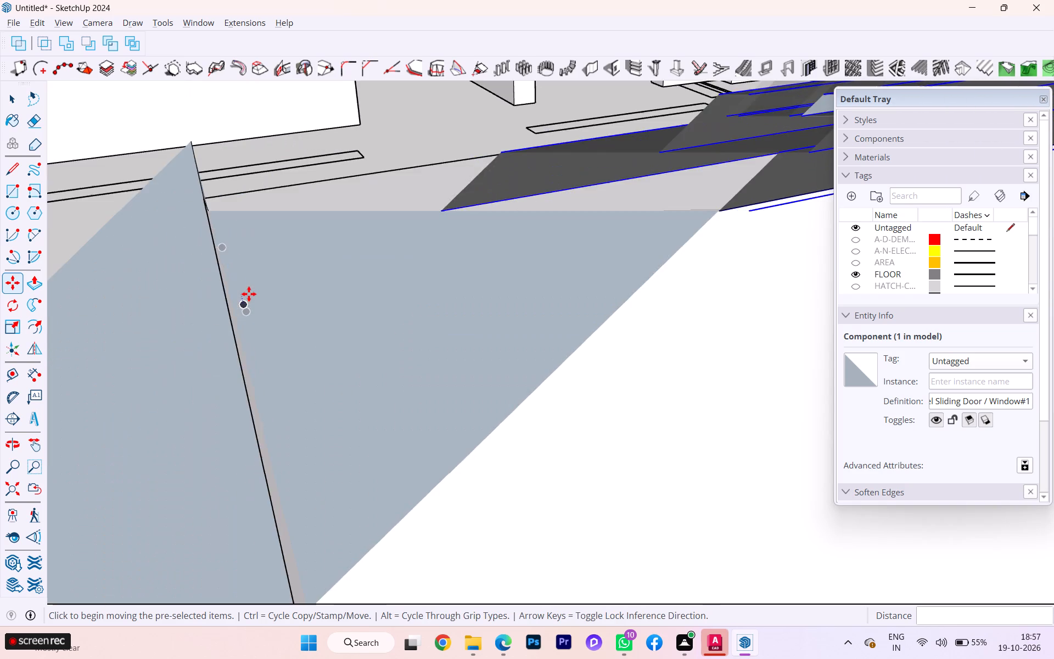
scroll(249, 294, "down", 3)
left_click(249, 298)
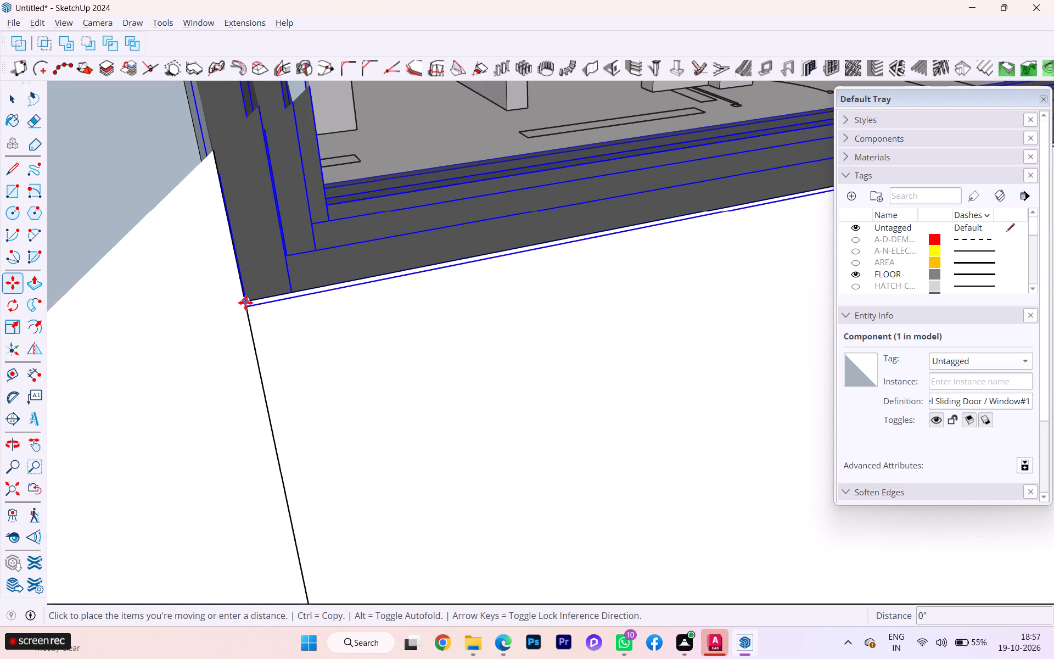
scroll(244, 305, "up", 8)
scroll(244, 305, "down", 1)
scroll(244, 305, "up", 2)
scroll(244, 305, "down", 2)
scroll(244, 305, "up", 3)
scroll(244, 305, "down", 2)
middle_click_drag(260, 317, 259, 315)
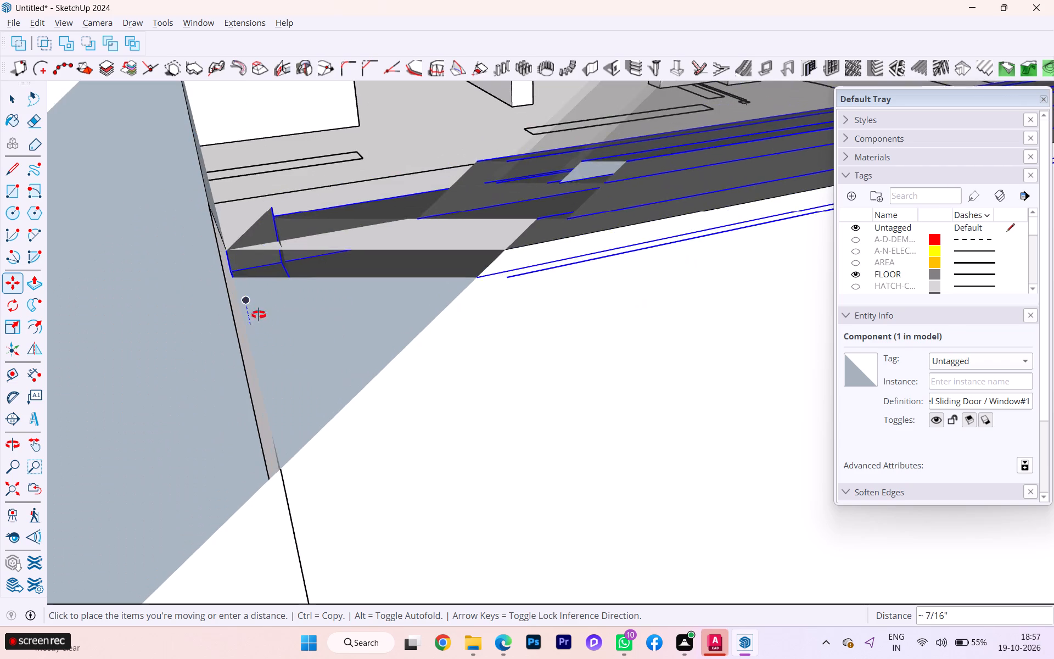
middle_click_drag(259, 315, 198, 218)
scroll(205, 226, "up", 1)
scroll(205, 227, "down", 2)
scroll(206, 230, "up", 1)
scroll(206, 231, "down", 4)
scroll(228, 245, "up", 2)
scroll(228, 245, "down", 2)
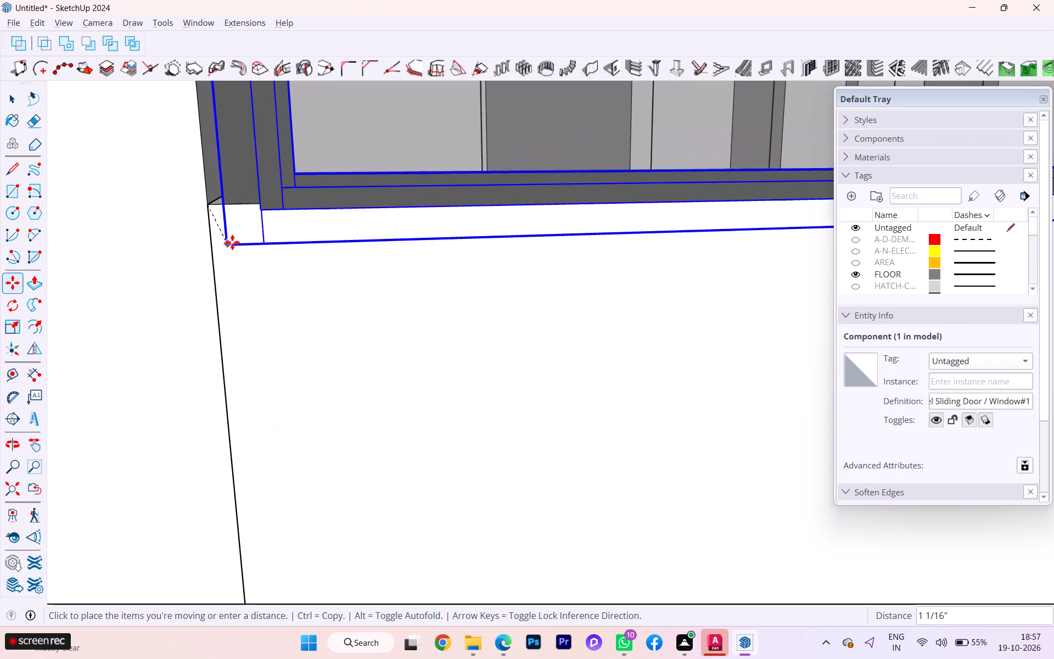
scroll(261, 247, "down", 4)
scroll(278, 247, "up", 1)
scroll(281, 247, "down", 1)
scroll(243, 227, "up", 5)
scroll(233, 214, "down", 1)
scroll(232, 214, "up", 1)
scroll(232, 214, "down", 1)
scroll(232, 213, "up", 3)
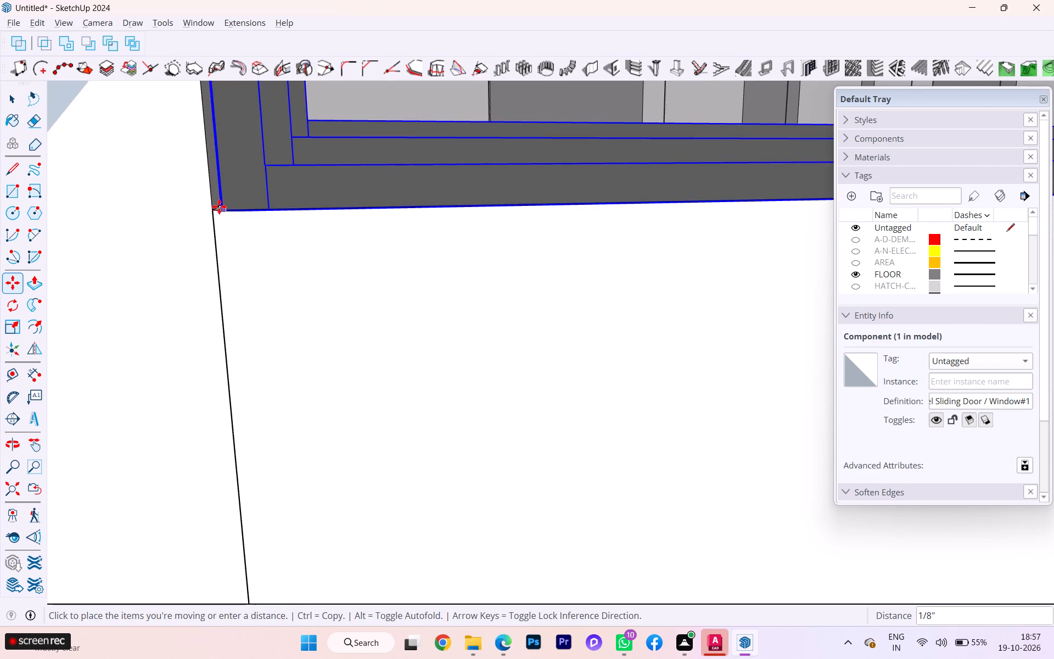
scroll(219, 206, "up", 1)
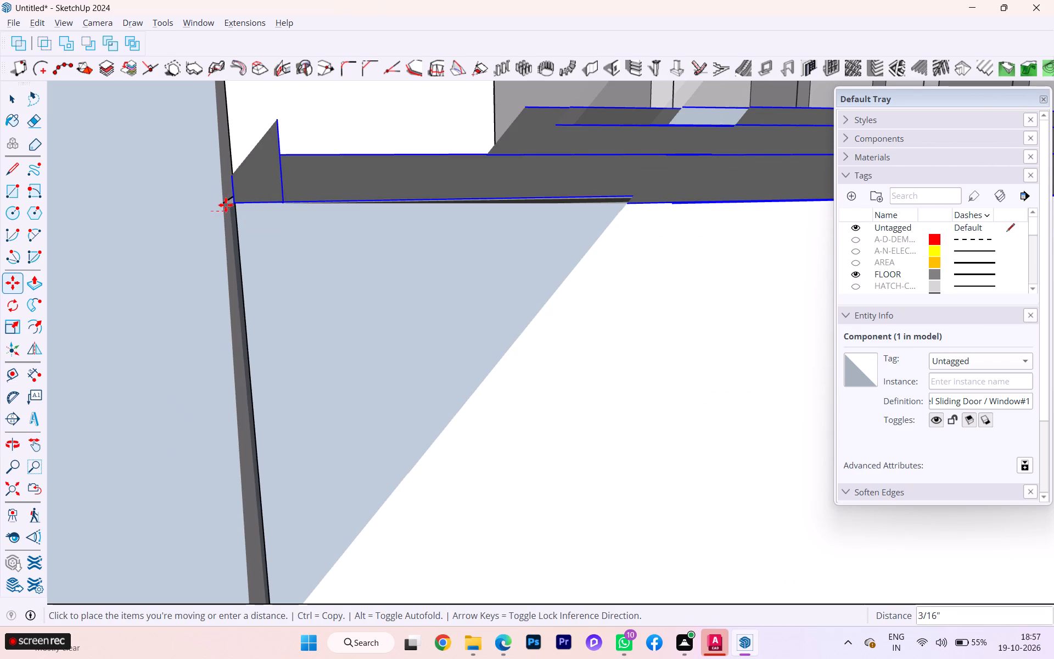
left_click(226, 205)
Move the sliding window by its bottom corner onto the front outer corner of the sill wall, flush with the wall face.
scroll(367, 248, "down", 3)
scroll(403, 260, "up", 1)
scroll(407, 261, "down", 4)
scroll(411, 269, "up", 2)
scroll(411, 269, "down", 4)
scroll(411, 269, "up", 6)
scroll(411, 269, "down", 1)
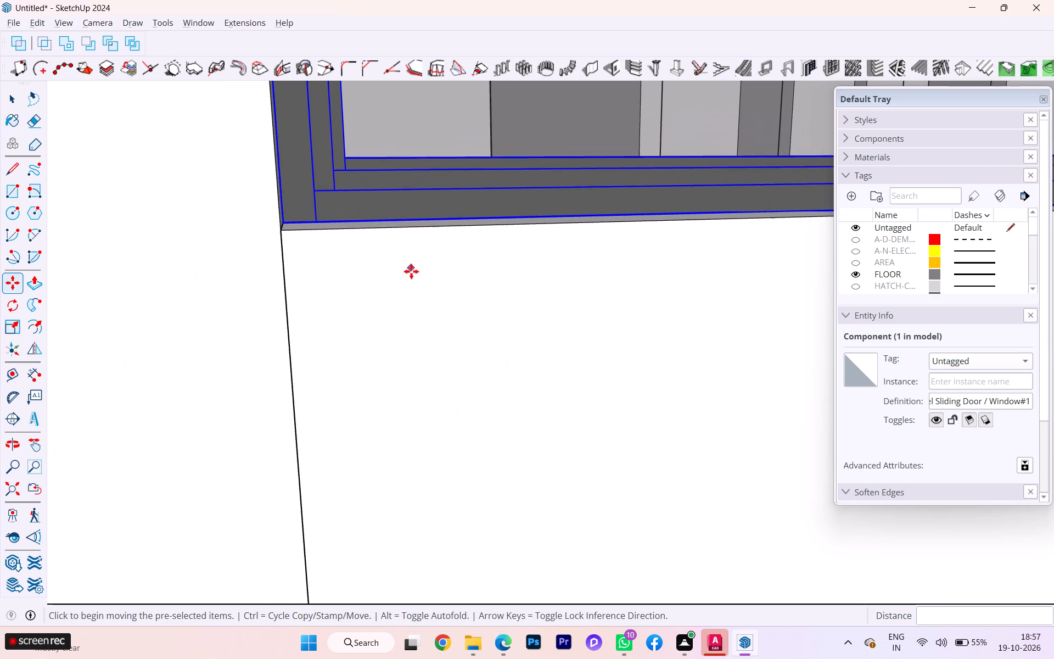
scroll(411, 271, "down", 4)
scroll(411, 272, "up", 1)
scroll(411, 272, "down", 6)
scroll(339, 241, "up", 2)
scroll(339, 241, "down", 1)
scroll(338, 241, "up", 1)
left_click(311, 230)
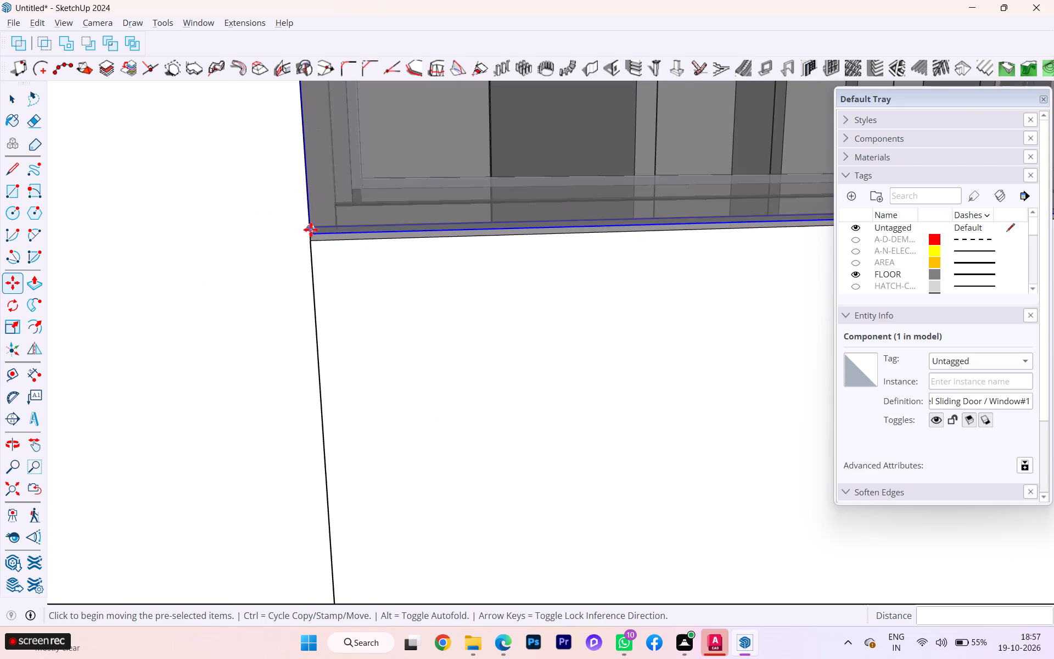
left_click(313, 240)
key("space")
Examine the sliding window's bottom corner on the sill wall and its overall fit against the wall opening.
scroll(305, 303, "up", 3)
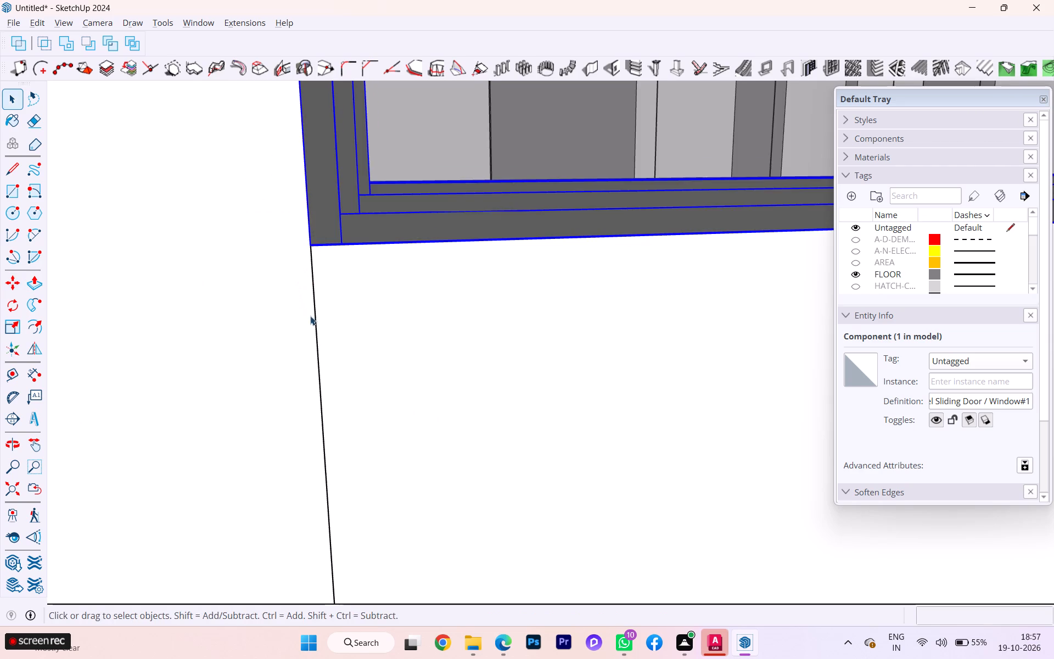
scroll(310, 316, "up", 2)
scroll(311, 332, "down", 2)
scroll(315, 334, "up", 8)
scroll(337, 332, "down", 3)
scroll(337, 332, "up", 6)
scroll(320, 321, "down", 2)
scroll(320, 321, "up", 10)
scroll(316, 312, "down", 1)
scroll(316, 311, "up", 2)
scroll(316, 311, "down", 2)
scroll(316, 311, "up", 3)
scroll(313, 299, "down", 1)
scroll(313, 298, "up", 1)
scroll(313, 298, "down", 9)
left_click(311, 287)
scroll(311, 286, "up", 4)
scroll(311, 286, "down", 2)
scroll(311, 286, "up", 3)
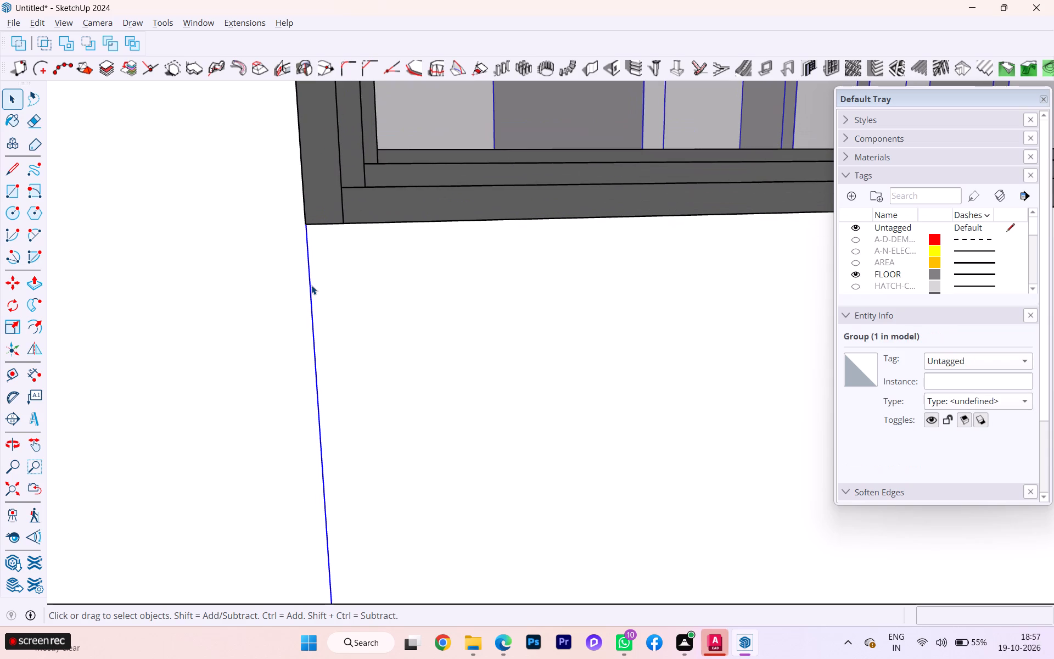
key("space")
scroll(311, 281, "down", 1)
scroll(311, 281, "up", 1)
scroll(311, 281, "down", 1)
scroll(311, 281, "up", 5)
scroll(297, 273, "down", 3)
scroll(297, 273, "up", 2)
scroll(297, 273, "down", 1)
scroll(297, 273, "up", 2)
scroll(297, 273, "down", 8)
scroll(294, 275, "up", 2)
scroll(290, 280, "down", 1)
scroll(289, 281, "up", 1)
scroll(289, 281, "down", 2)
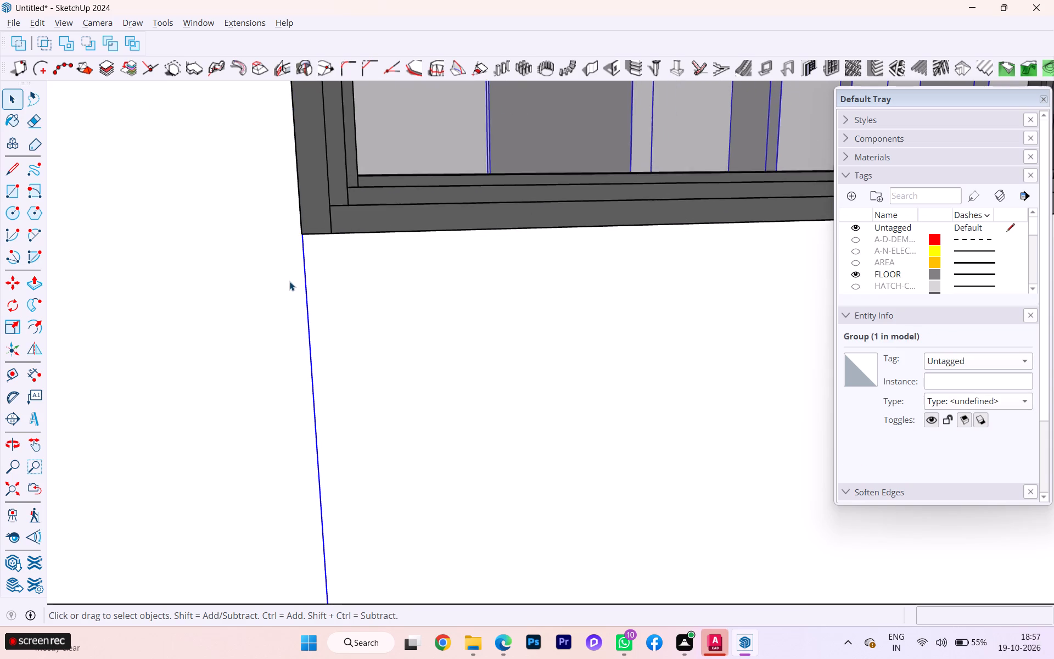
scroll(289, 281, "down", 3)
scroll(287, 285, "up", 1)
scroll(287, 285, "down", 5)
scroll(284, 288, "up", 1)
scroll(283, 288, "down", 1)
scroll(266, 287, "up", 1)
scroll(266, 287, "down", 5)
scroll(266, 287, "up", 2)
scroll(266, 287, "down", 13)
scroll(266, 286, "up", 2)
scroll(266, 286, "down", 2)
scroll(266, 286, "up", 1)
scroll(266, 286, "down", 4)
scroll(266, 286, "up", 1)
scroll(266, 286, "down", 1)
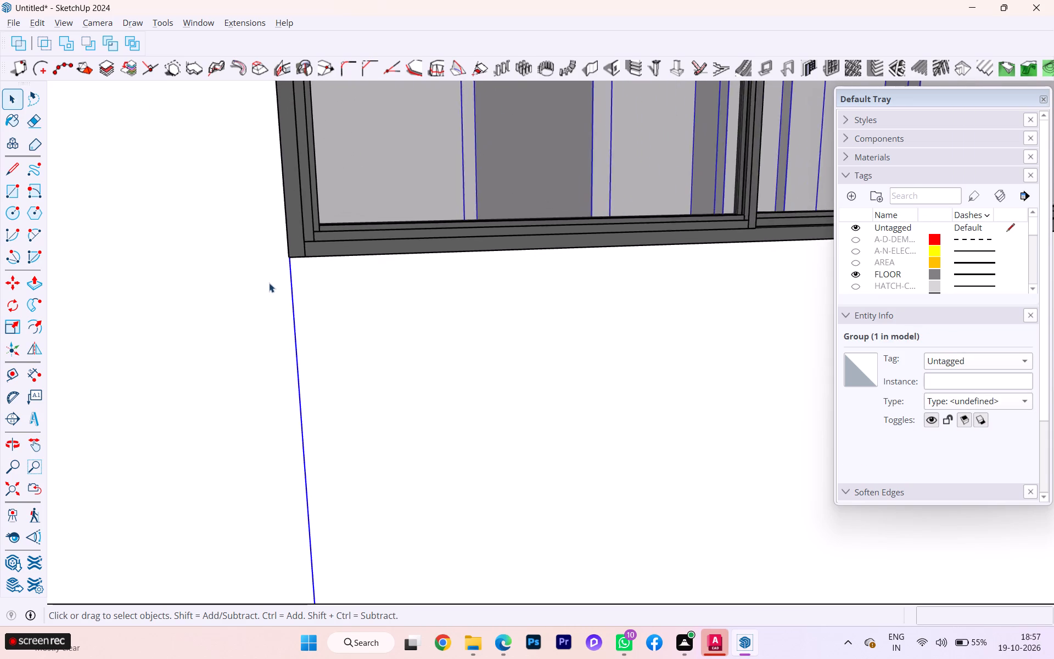
scroll(272, 282, "down", 3)
scroll(272, 282, "up", 1)
scroll(272, 282, "down", 4)
scroll(406, 299, "down", 2)
scroll(406, 299, "up", 1)
scroll(406, 299, "down", 2)
scroll(406, 299, "up", 1)
scroll(406, 299, "down", 5)
scroll(411, 294, "up", 1)
scroll(411, 294, "down", 6)
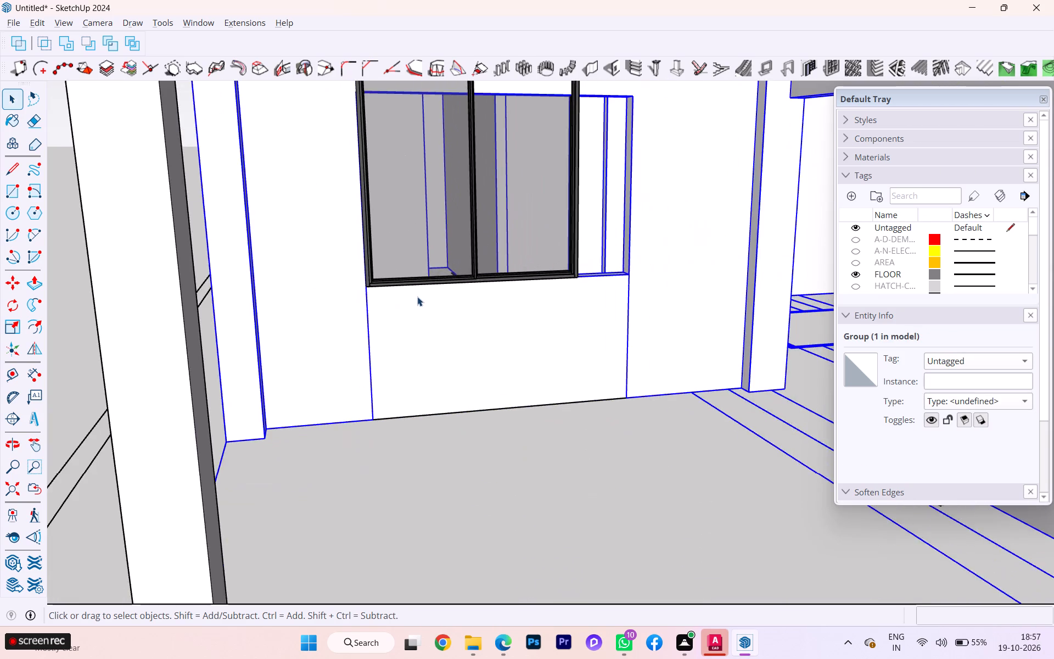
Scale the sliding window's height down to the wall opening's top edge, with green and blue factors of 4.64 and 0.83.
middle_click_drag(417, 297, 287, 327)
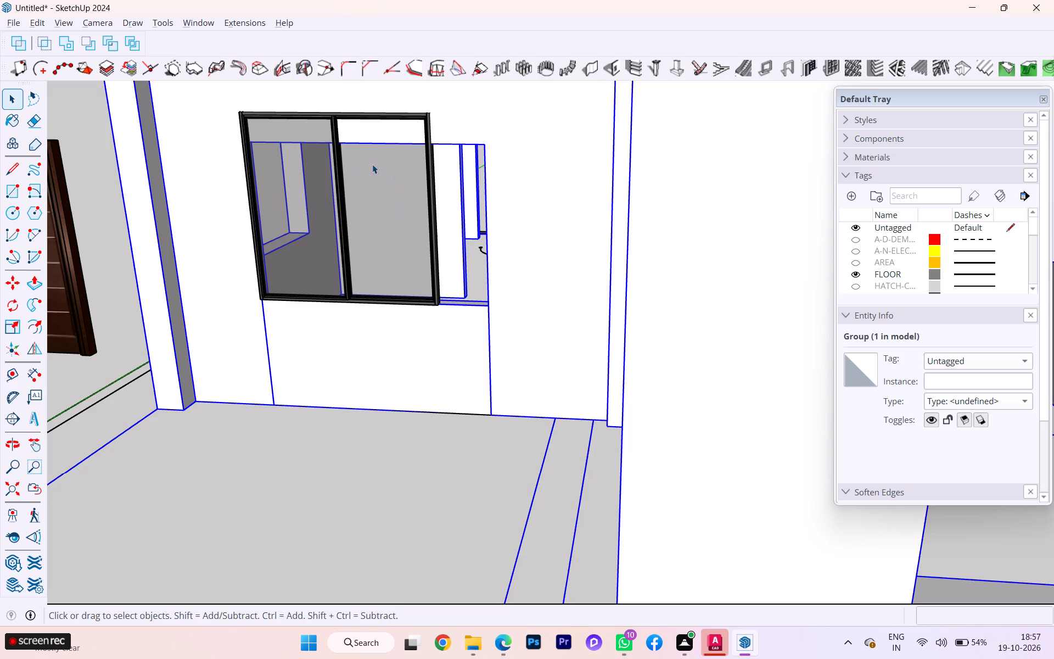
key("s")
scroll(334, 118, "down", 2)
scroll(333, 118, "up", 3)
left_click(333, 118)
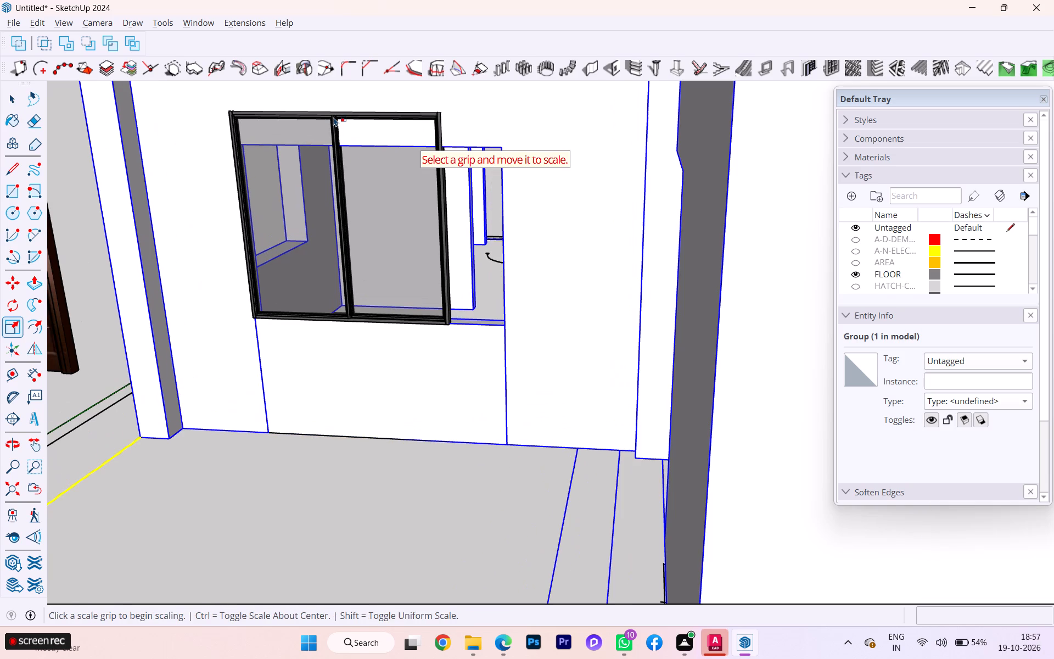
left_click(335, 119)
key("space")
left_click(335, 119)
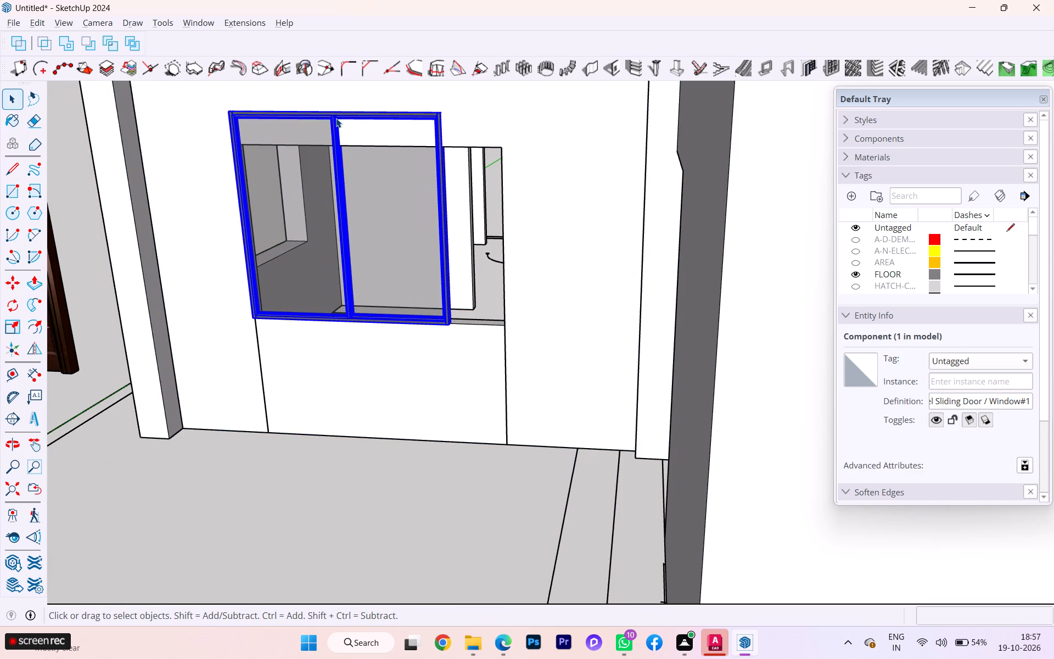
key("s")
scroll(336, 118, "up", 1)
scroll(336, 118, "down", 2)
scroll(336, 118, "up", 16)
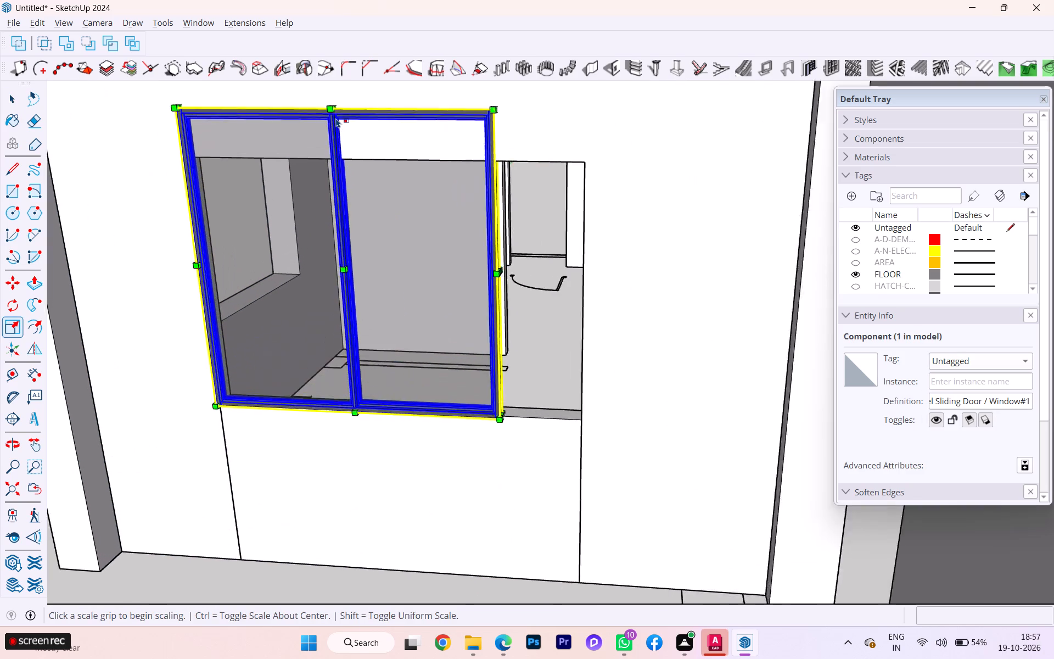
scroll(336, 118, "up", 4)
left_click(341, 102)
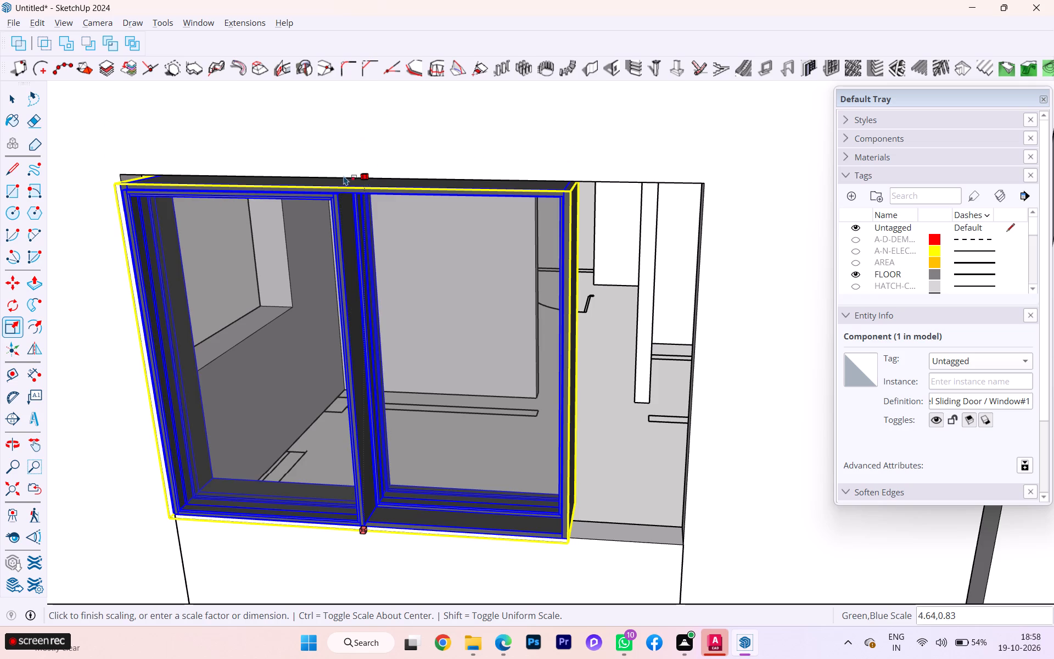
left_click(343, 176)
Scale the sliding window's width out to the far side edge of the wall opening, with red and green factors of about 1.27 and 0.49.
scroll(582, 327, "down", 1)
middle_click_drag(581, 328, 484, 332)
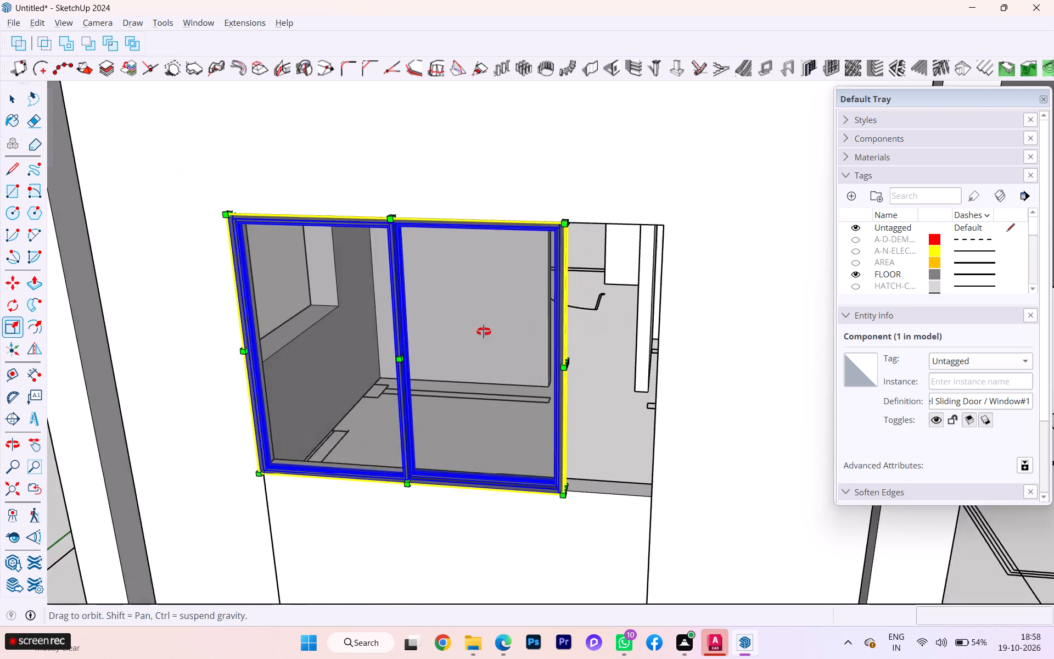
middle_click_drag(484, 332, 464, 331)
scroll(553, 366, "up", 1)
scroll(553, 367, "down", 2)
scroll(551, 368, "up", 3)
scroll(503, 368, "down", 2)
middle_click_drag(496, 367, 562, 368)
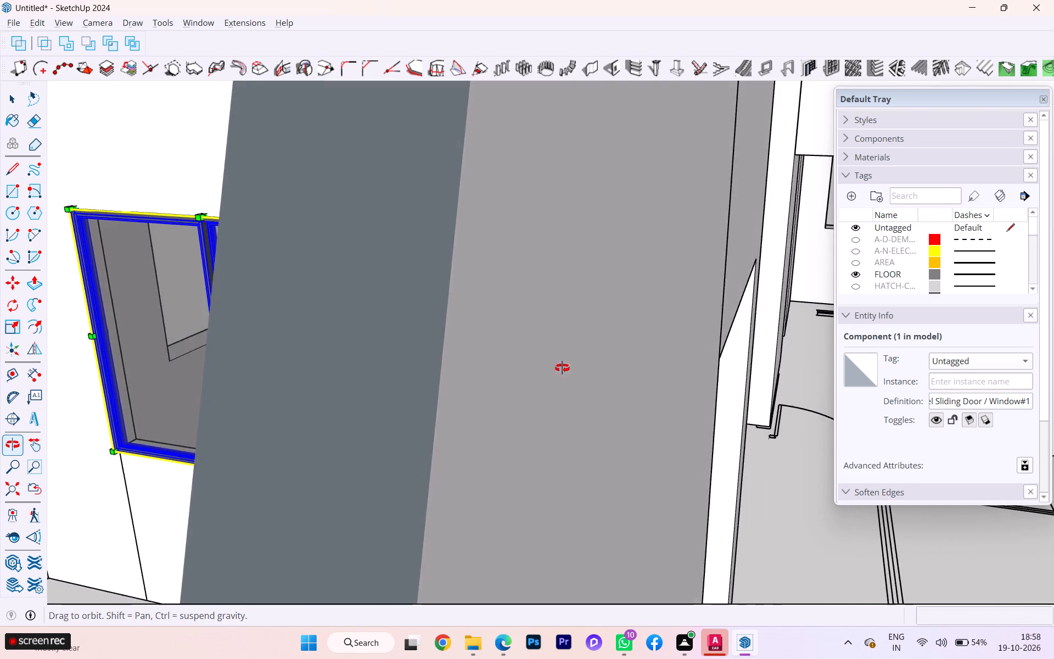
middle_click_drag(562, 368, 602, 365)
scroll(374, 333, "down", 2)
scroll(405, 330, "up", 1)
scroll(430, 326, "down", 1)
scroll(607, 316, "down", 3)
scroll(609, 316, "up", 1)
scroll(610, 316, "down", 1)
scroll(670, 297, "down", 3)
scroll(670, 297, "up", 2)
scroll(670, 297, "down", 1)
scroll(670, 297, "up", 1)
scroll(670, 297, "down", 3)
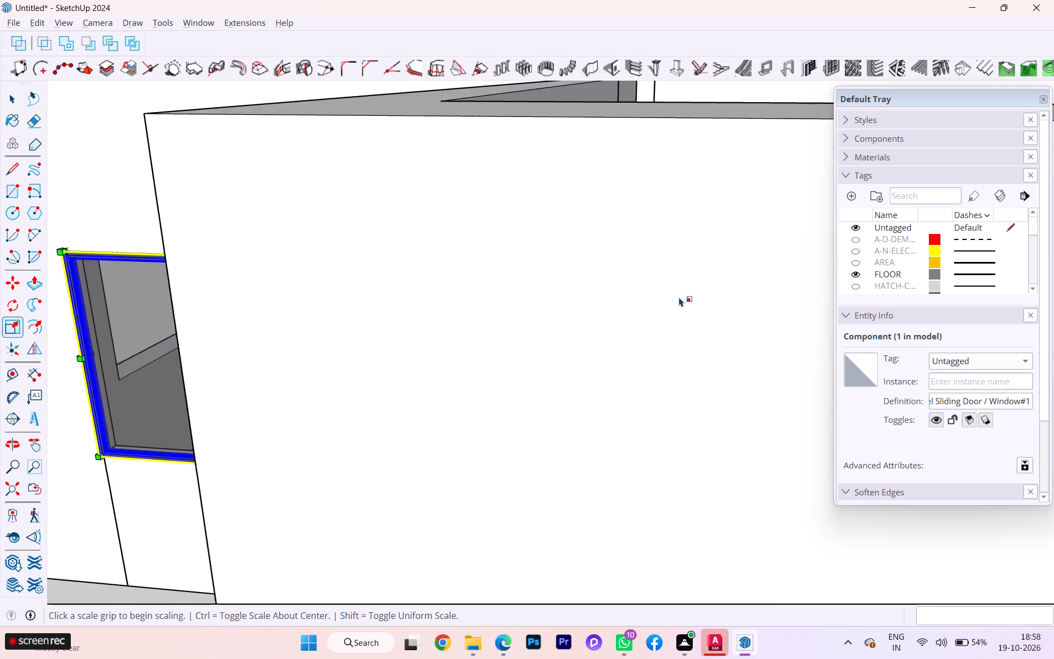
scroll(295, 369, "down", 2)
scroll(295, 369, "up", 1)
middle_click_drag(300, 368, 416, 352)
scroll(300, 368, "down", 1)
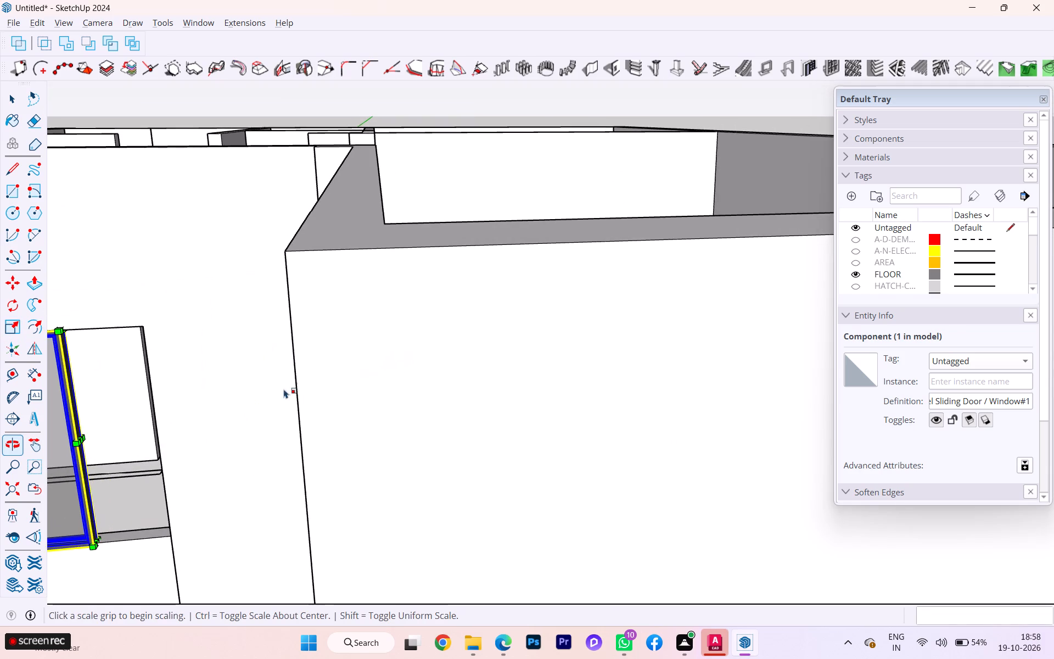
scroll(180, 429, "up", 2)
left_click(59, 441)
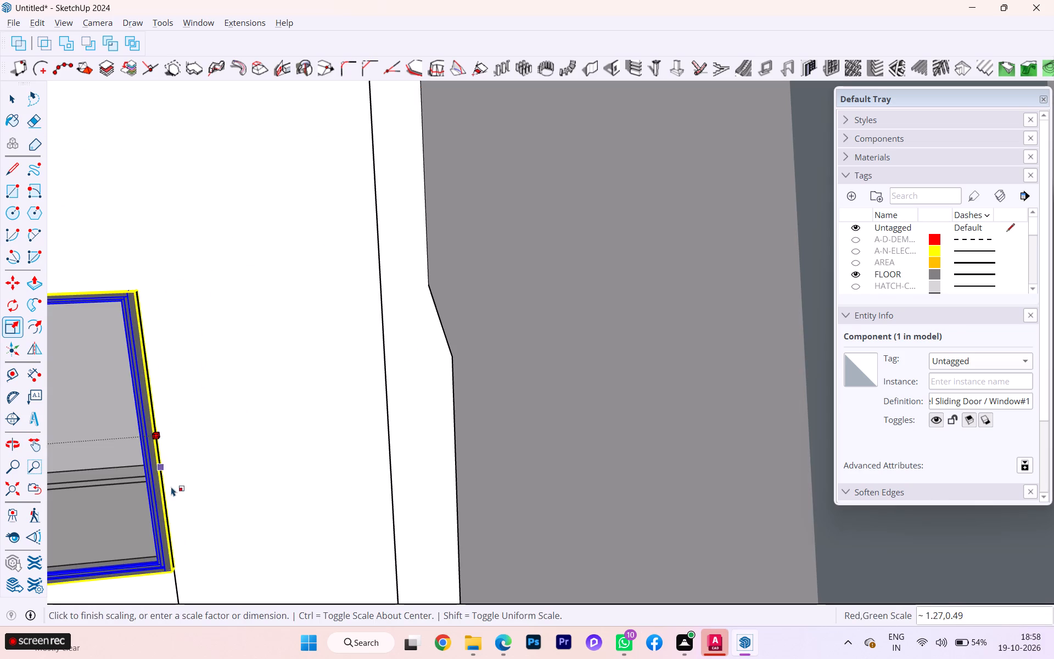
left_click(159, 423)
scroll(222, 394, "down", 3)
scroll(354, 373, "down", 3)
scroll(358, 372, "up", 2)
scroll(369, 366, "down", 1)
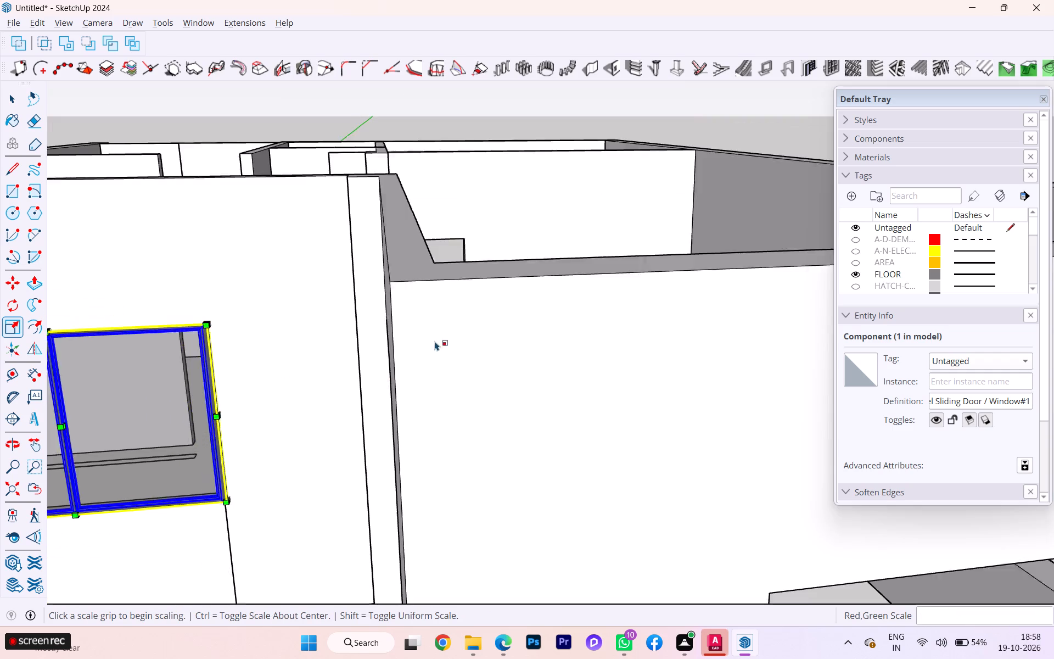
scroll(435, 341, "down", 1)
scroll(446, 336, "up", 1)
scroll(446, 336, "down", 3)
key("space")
Examine how the resized sliding window fits the front wall opening from several angles outside the house.
scroll(334, 401, "down", 3)
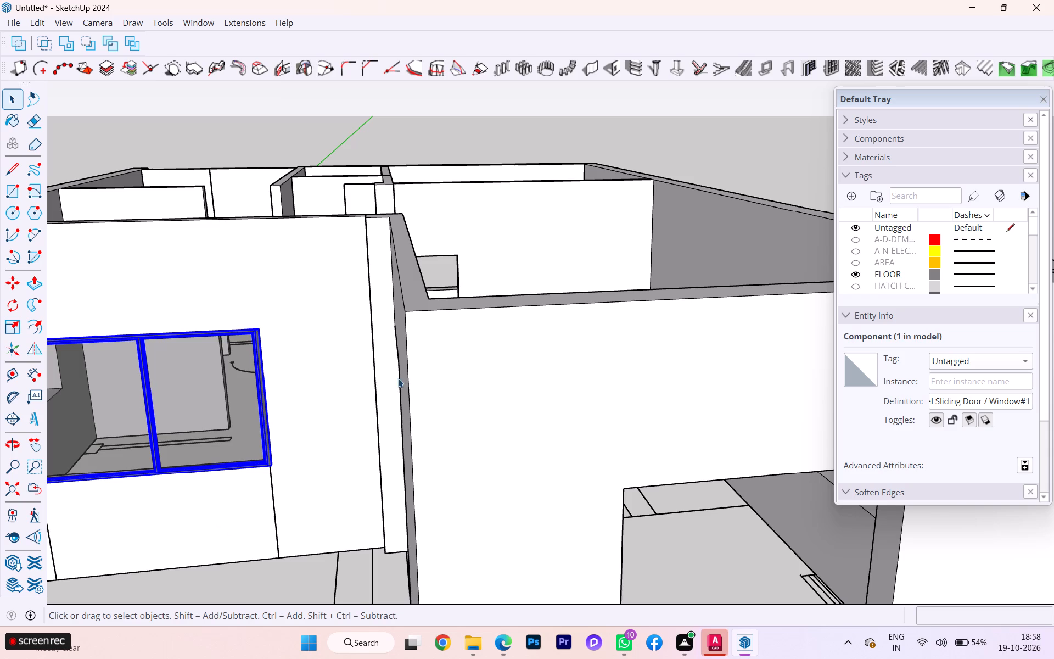
scroll(398, 378, "down", 1)
scroll(190, 426, "down", 2)
left_click(235, 528)
scroll(231, 495, "down", 1)
middle_click_drag(231, 492, 232, 484)
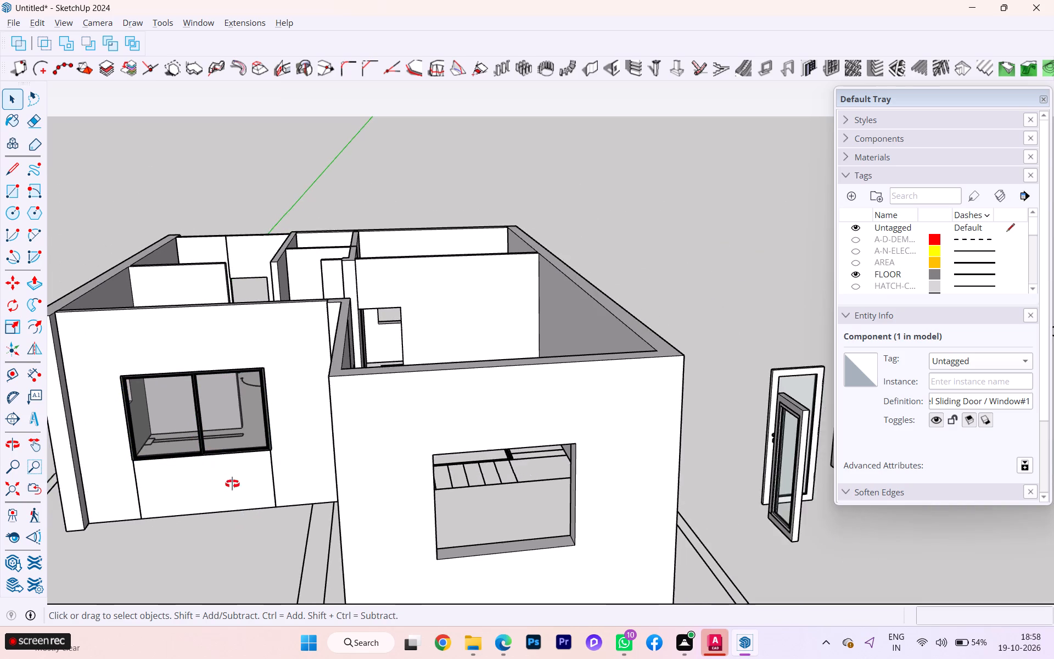
middle_click_drag(232, 484, 239, 396)
scroll(237, 398, "down", 1)
middle_click_drag(235, 406, 300, 457)
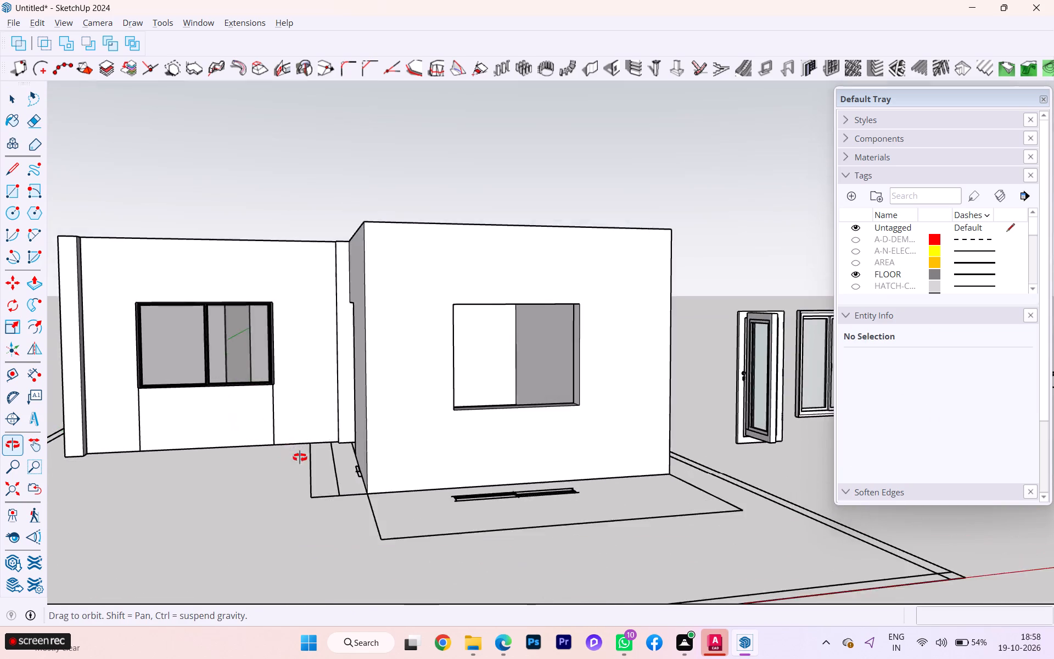
middle_click_drag(300, 457, 312, 493)
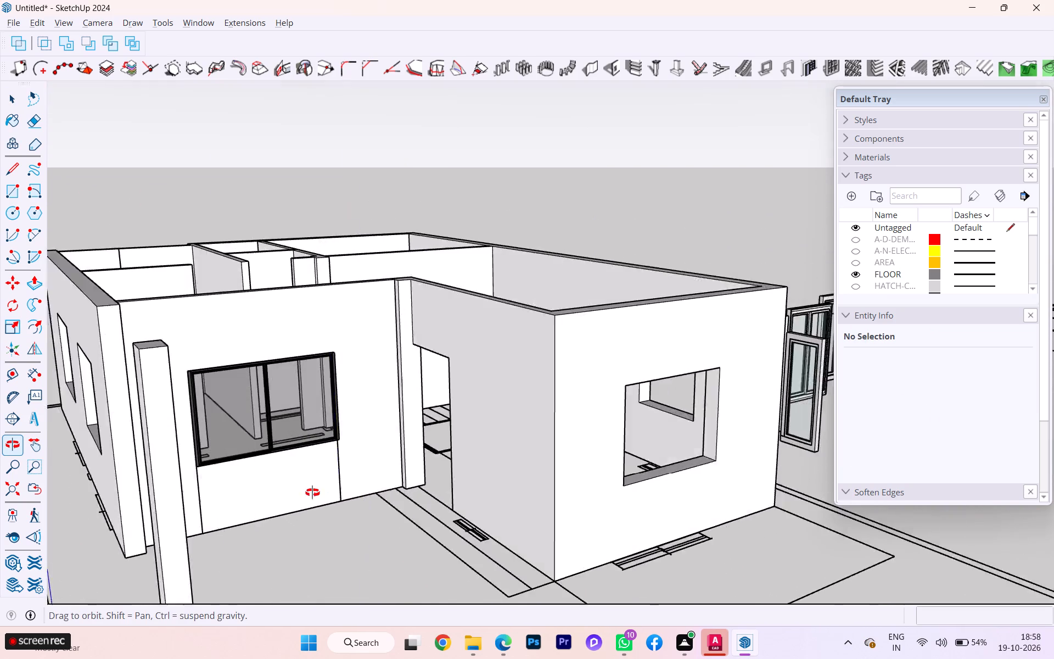
middle_click_drag(312, 493, 310, 493)
scroll(298, 472, "down", 3)
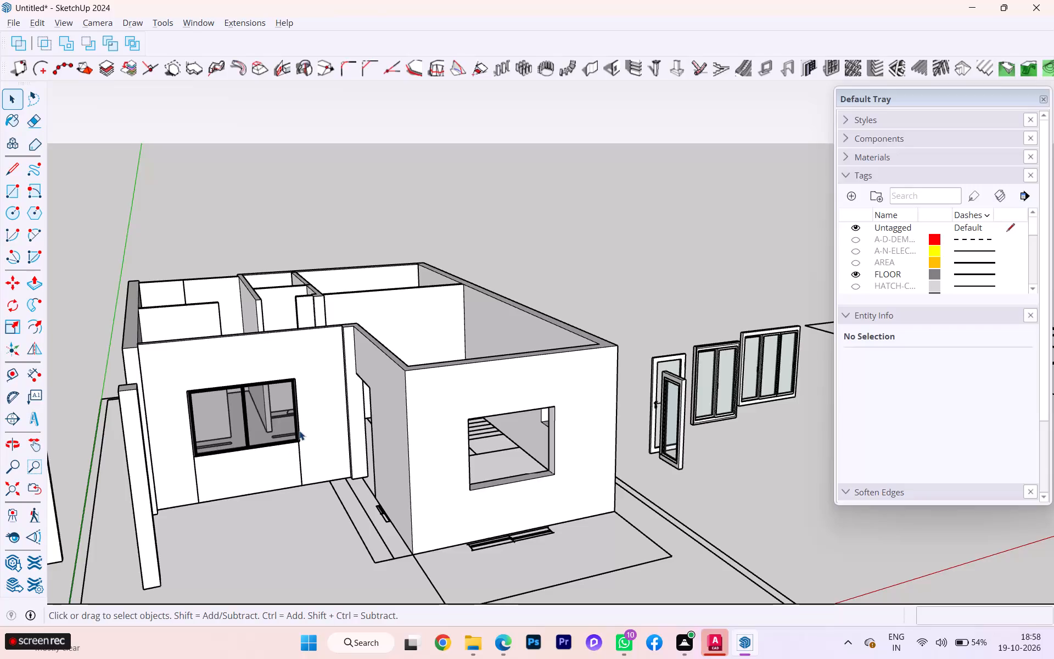
scroll(302, 421, "up", 3)
scroll(304, 417, "down", 1)
scroll(304, 417, "up", 9)
scroll(300, 415, "down", 1)
scroll(300, 415, "up", 3)
middle_click(295, 416)
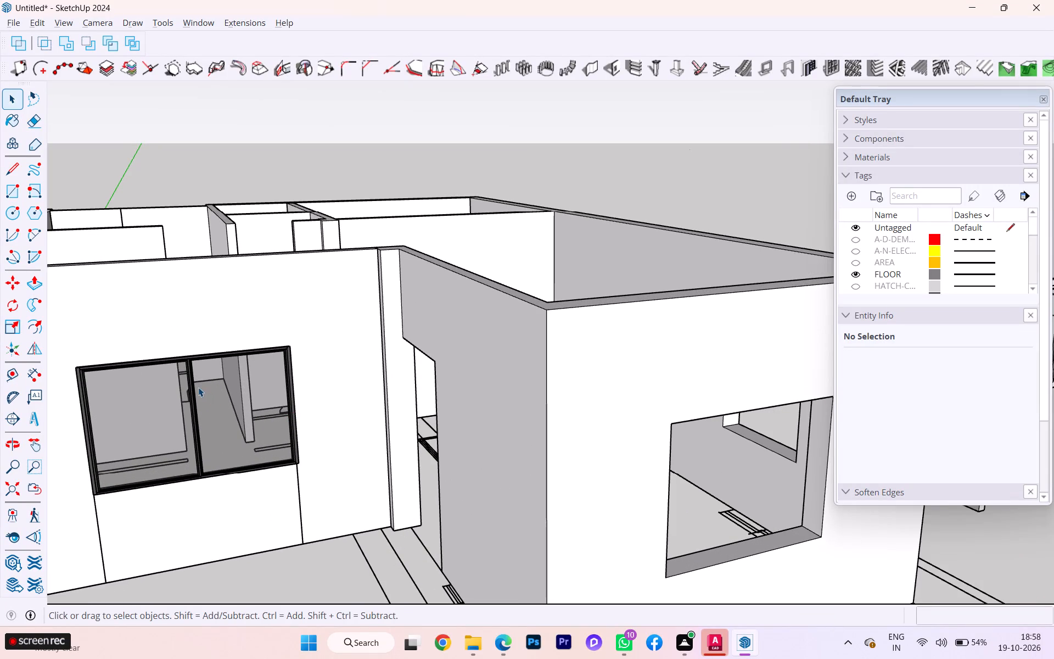
Delete the two-panel sliding window from the front wall opening.
left_click(164, 365)
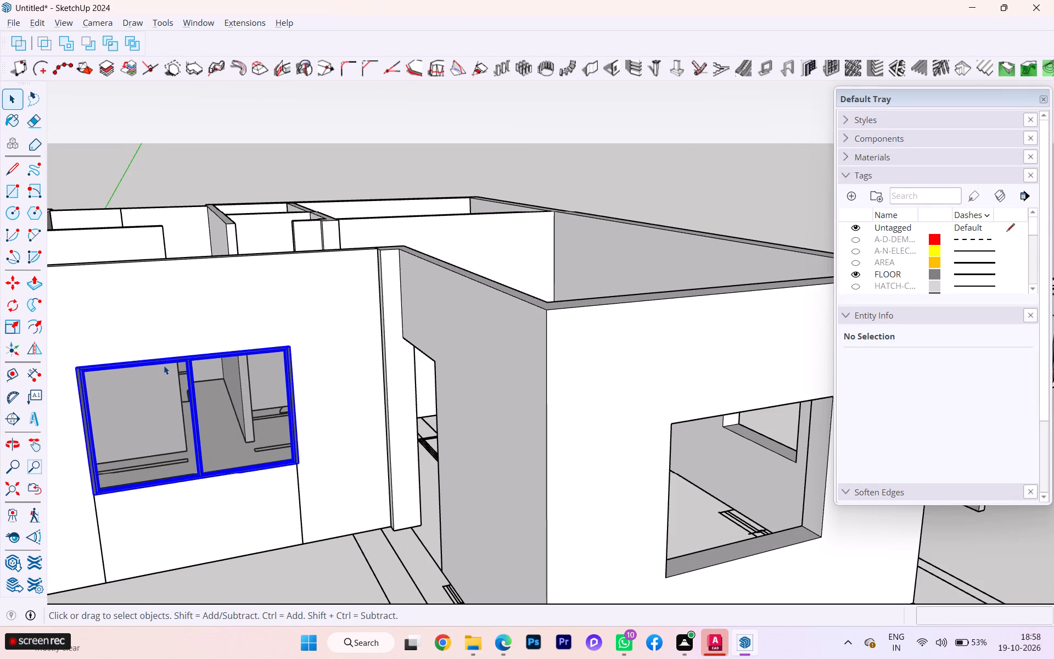
key("Delete")
Open the house wall group for editing at the empty front window opening.
scroll(295, 396, "down", 1)
middle_click_drag(310, 390, 338, 389)
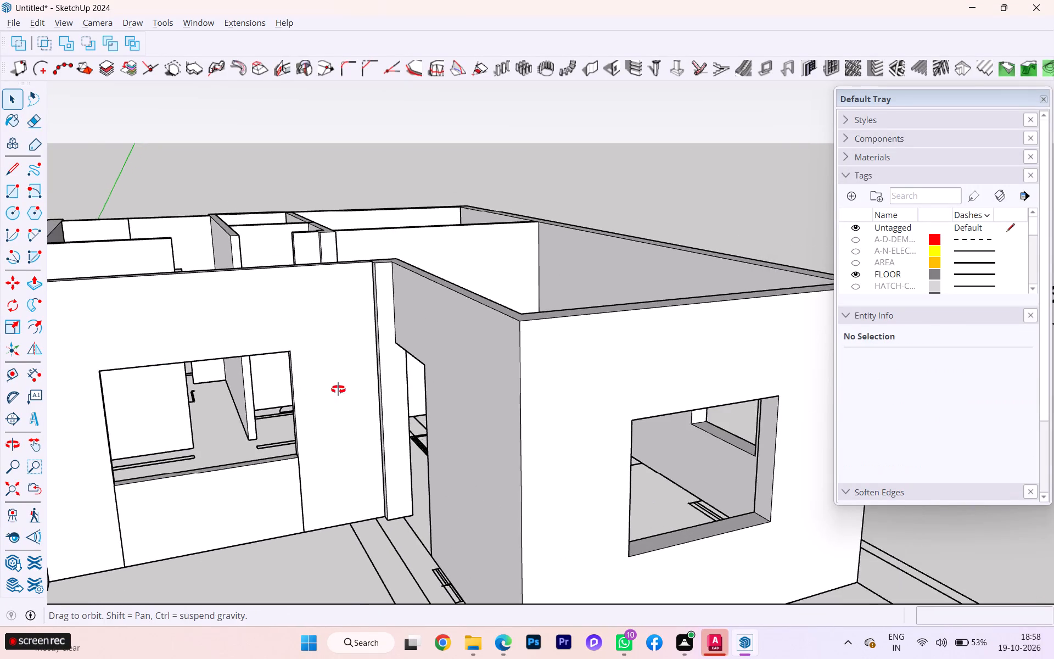
middle_click_drag(338, 389, 370, 388)
scroll(334, 414, "up", 4)
left_click(352, 422)
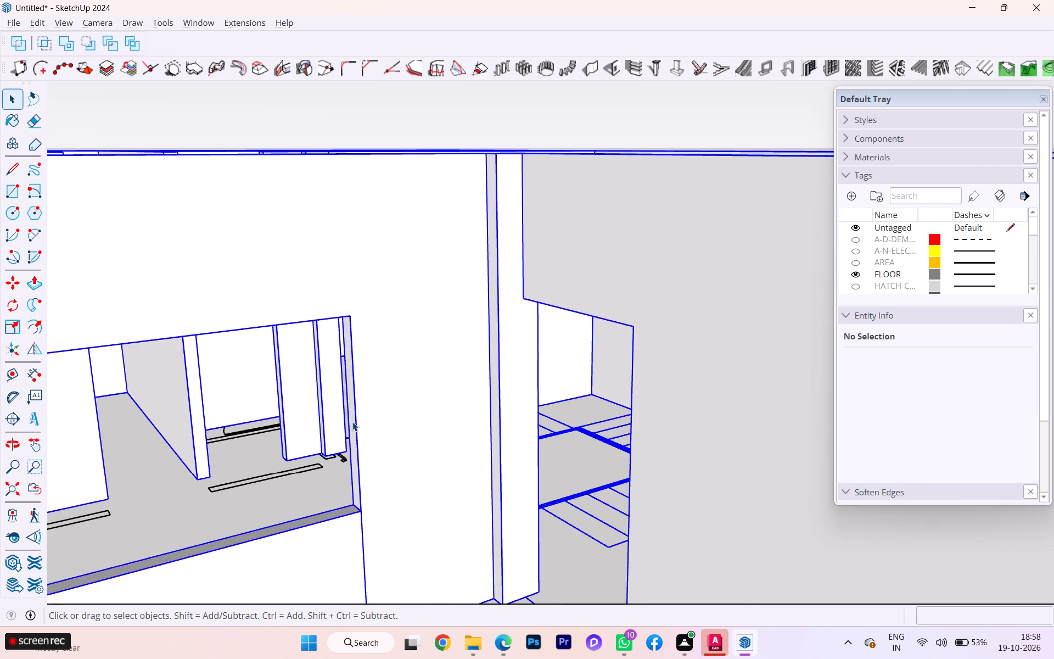
triple_click(352, 421)
double_click(352, 419)
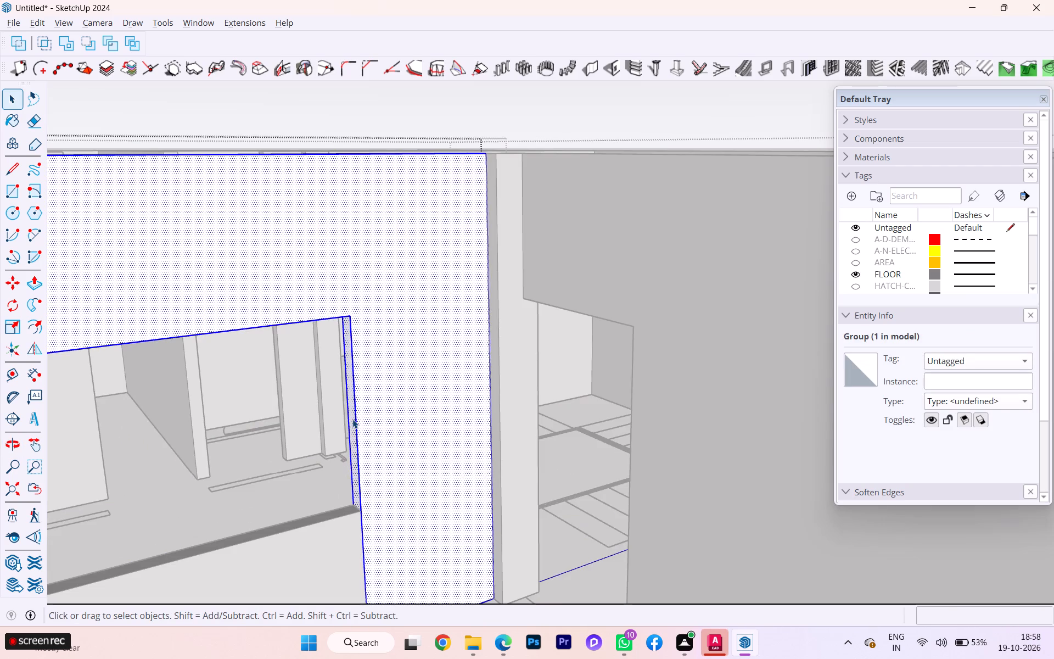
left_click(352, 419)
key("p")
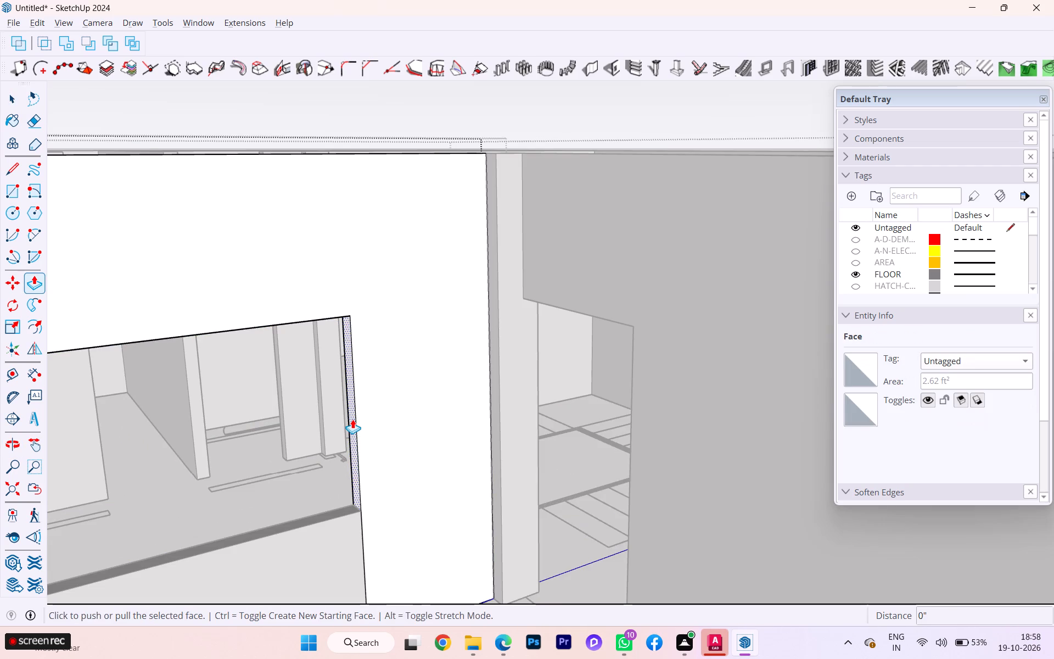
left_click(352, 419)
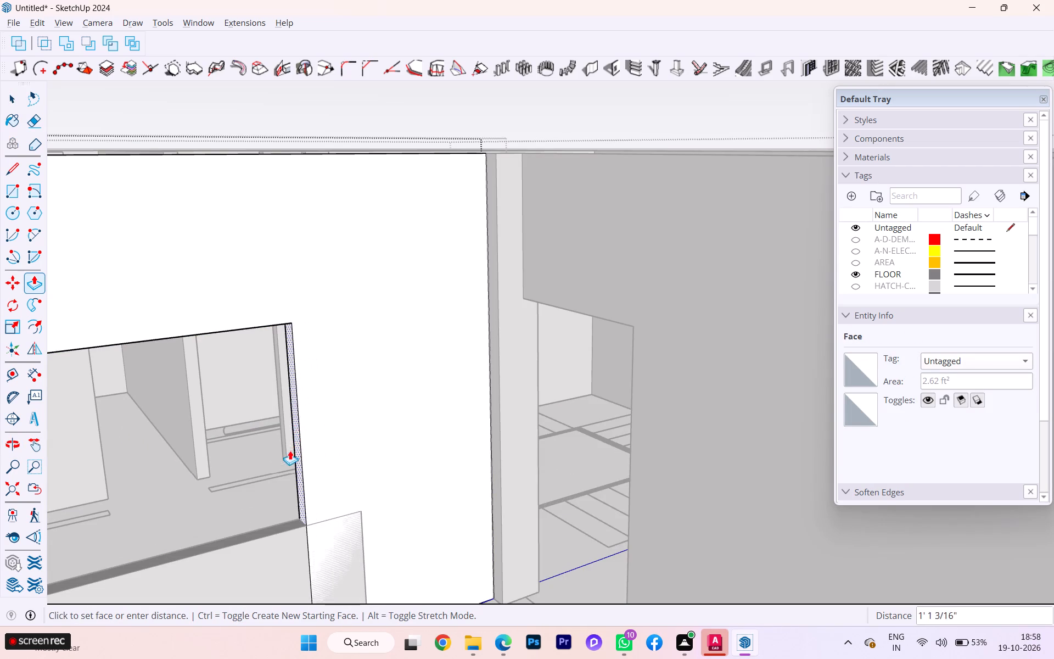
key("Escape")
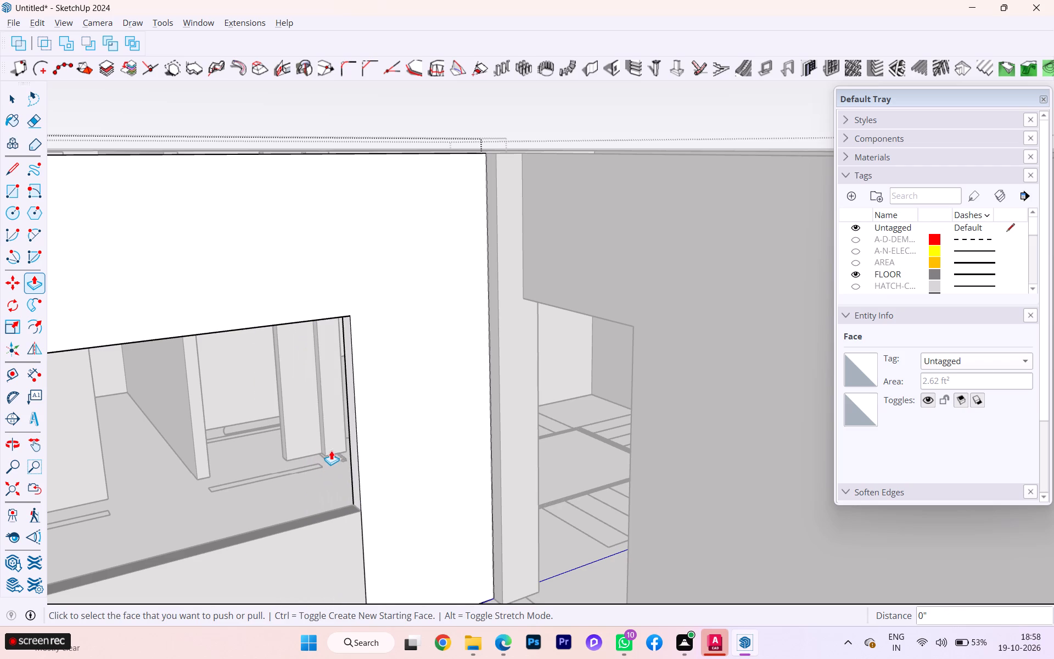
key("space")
Delete the connected sill wall geometry beneath the front opening so that the opening reaches down to the floor.
left_click(309, 514)
scroll(523, 411, "down", 4)
scroll(523, 410, "up", 4)
scroll(523, 410, "down", 4)
scroll(523, 406, "up", 3)
scroll(523, 405, "down", 1)
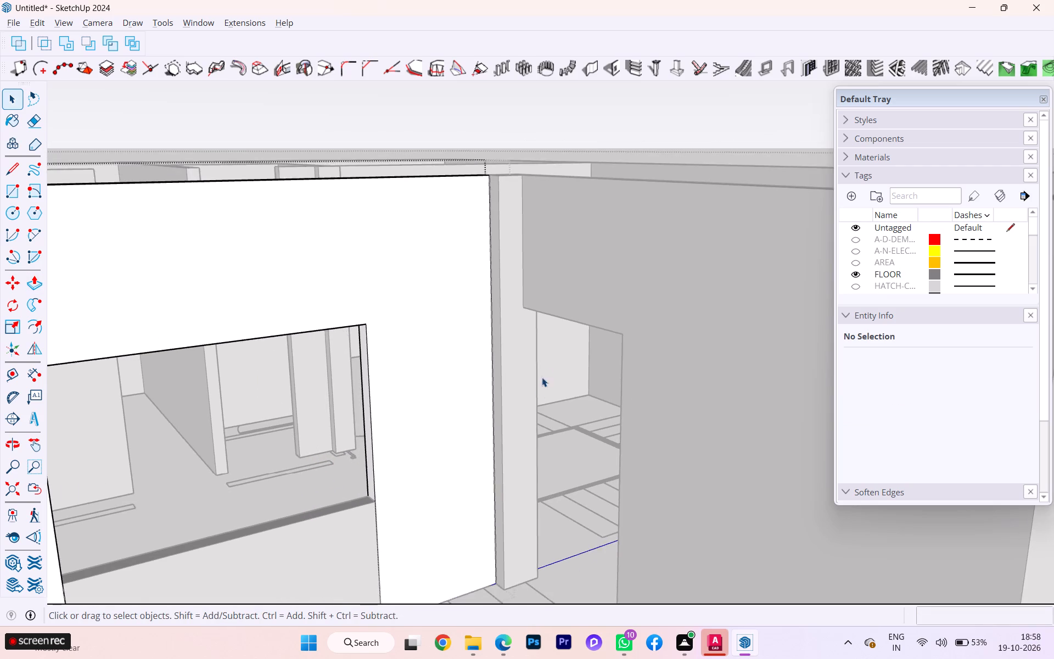
scroll(539, 363, "down", 2)
scroll(539, 363, "up", 2)
scroll(539, 363, "down", 4)
scroll(539, 363, "up", 1)
scroll(539, 363, "down", 3)
scroll(539, 362, "up", 1)
scroll(539, 362, "down", 4)
scroll(523, 353, "up", 1)
scroll(520, 353, "down", 3)
left_click(116, 351)
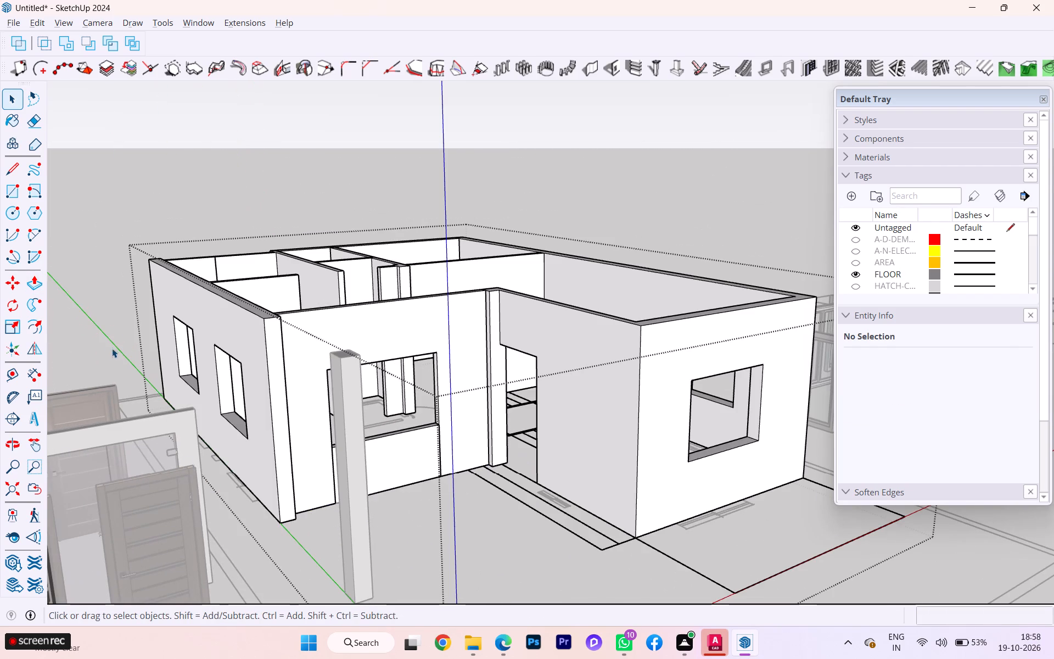
scroll(437, 478, "up", 1)
scroll(437, 478, "down", 1)
scroll(437, 478, "up", 1)
left_click(399, 435)
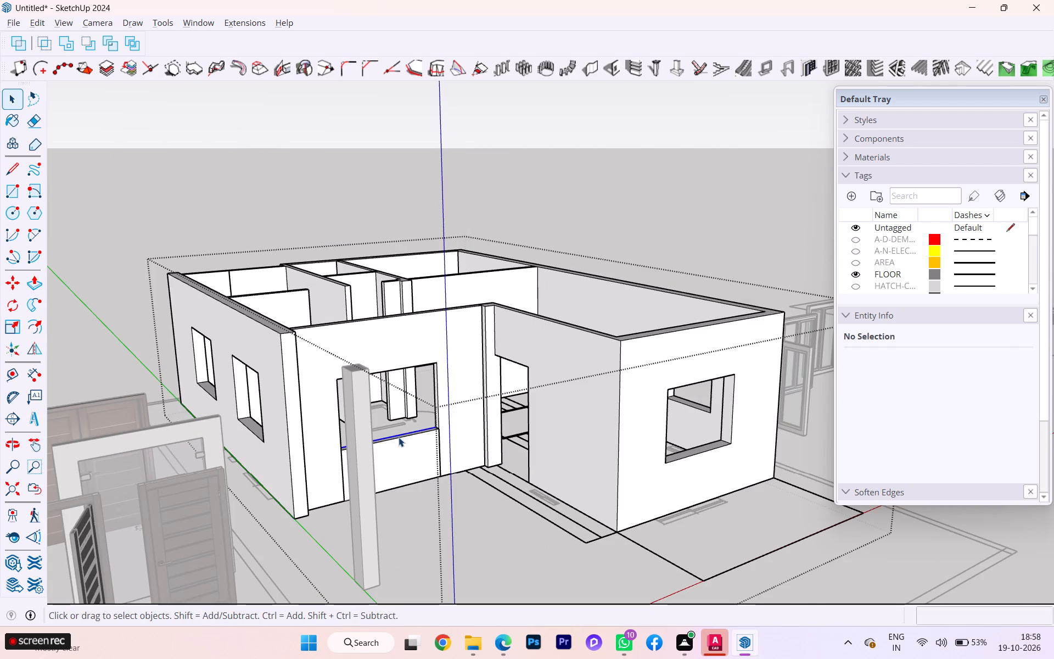
double_click(398, 442)
triple_click(398, 442)
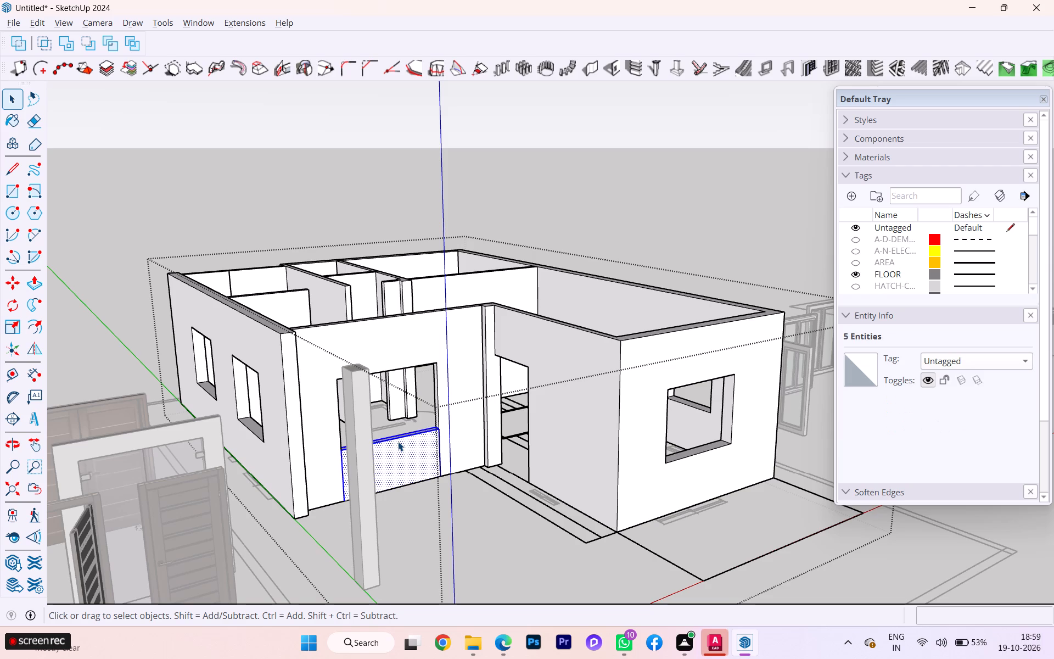
key("Delete")
scroll(431, 439, "up", 3)
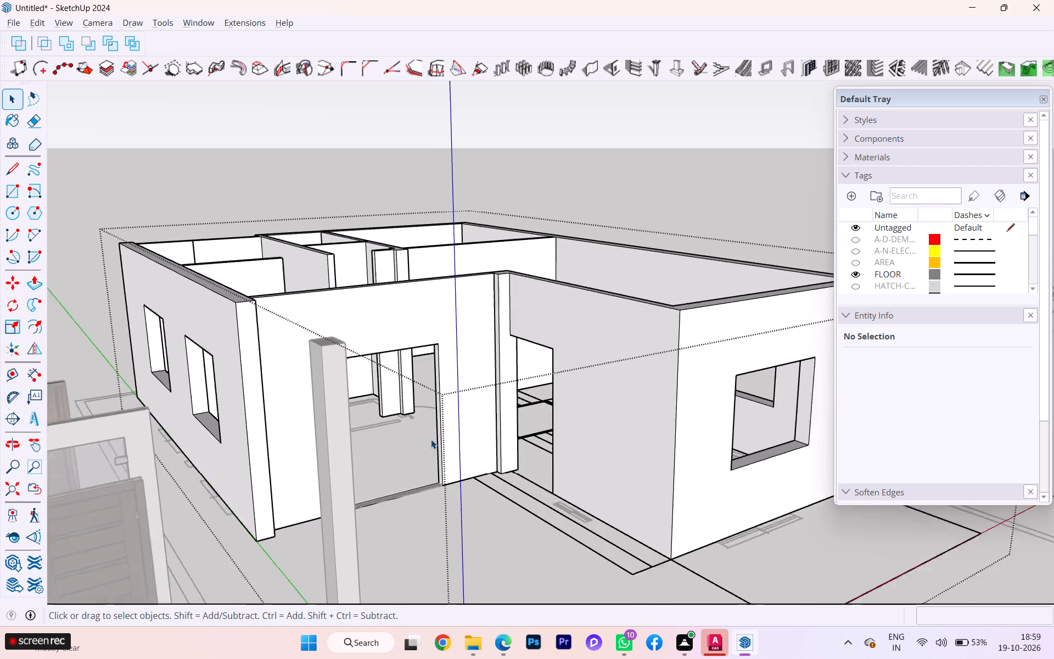
scroll(431, 439, "up", 1)
left_click(375, 467)
scroll(372, 426, "down", 8)
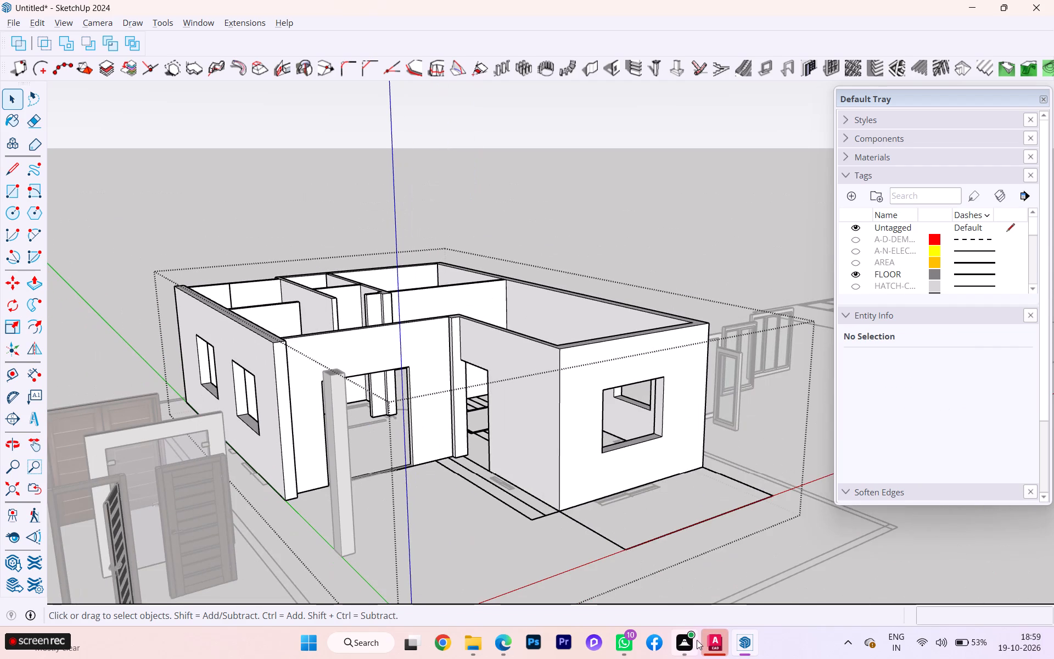
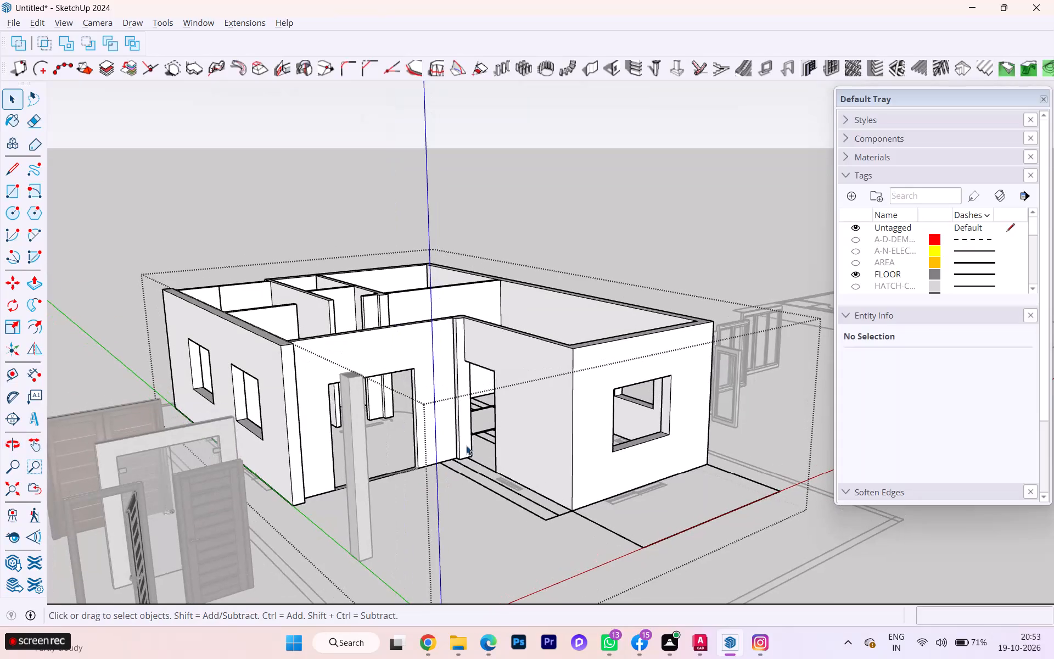
Exit the editing context of the house wall group.
scroll(457, 424, "up", 1)
scroll(457, 424, "down", 3)
scroll(457, 424, "up", 1)
scroll(457, 424, "down", 3)
scroll(457, 424, "up", 1)
scroll(457, 424, "down", 3)
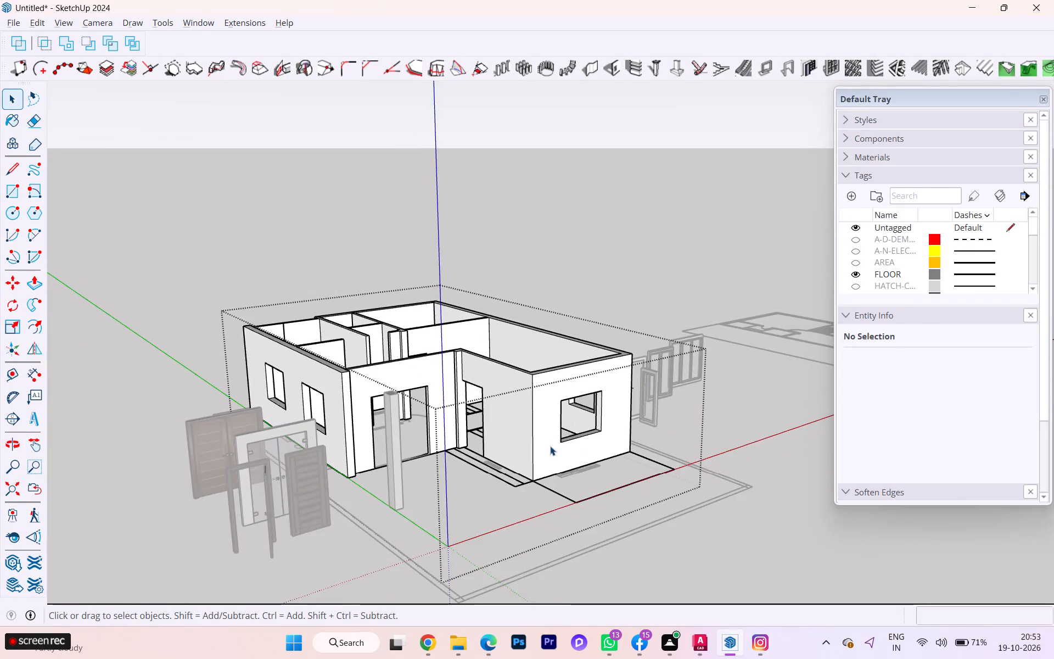
scroll(551, 451, "down", 1)
middle_click_drag(545, 463, 451, 522)
left_click(602, 498)
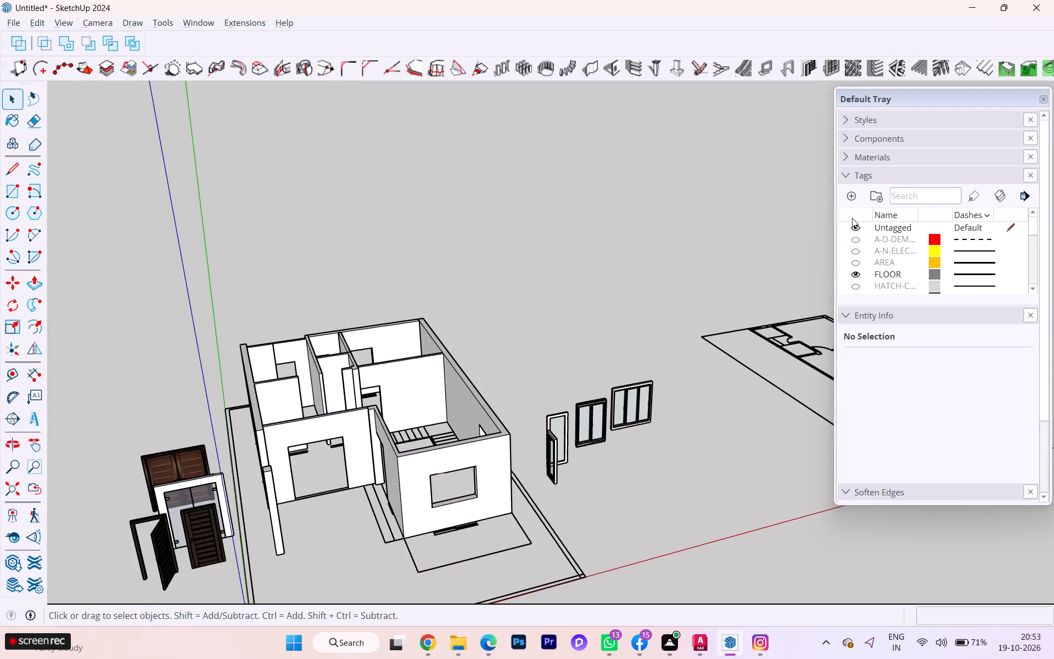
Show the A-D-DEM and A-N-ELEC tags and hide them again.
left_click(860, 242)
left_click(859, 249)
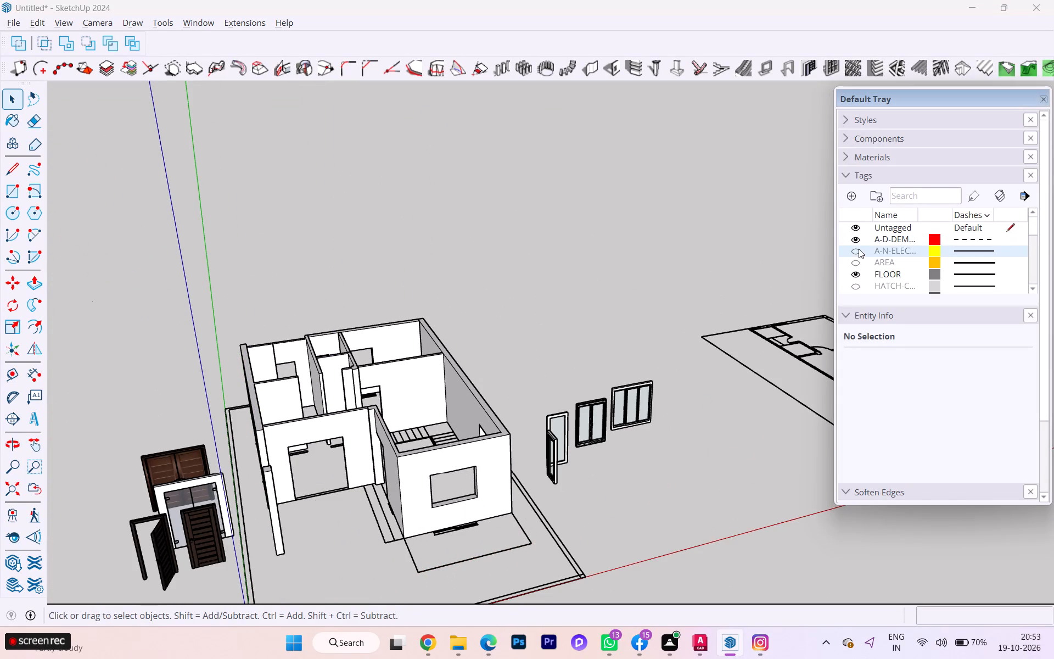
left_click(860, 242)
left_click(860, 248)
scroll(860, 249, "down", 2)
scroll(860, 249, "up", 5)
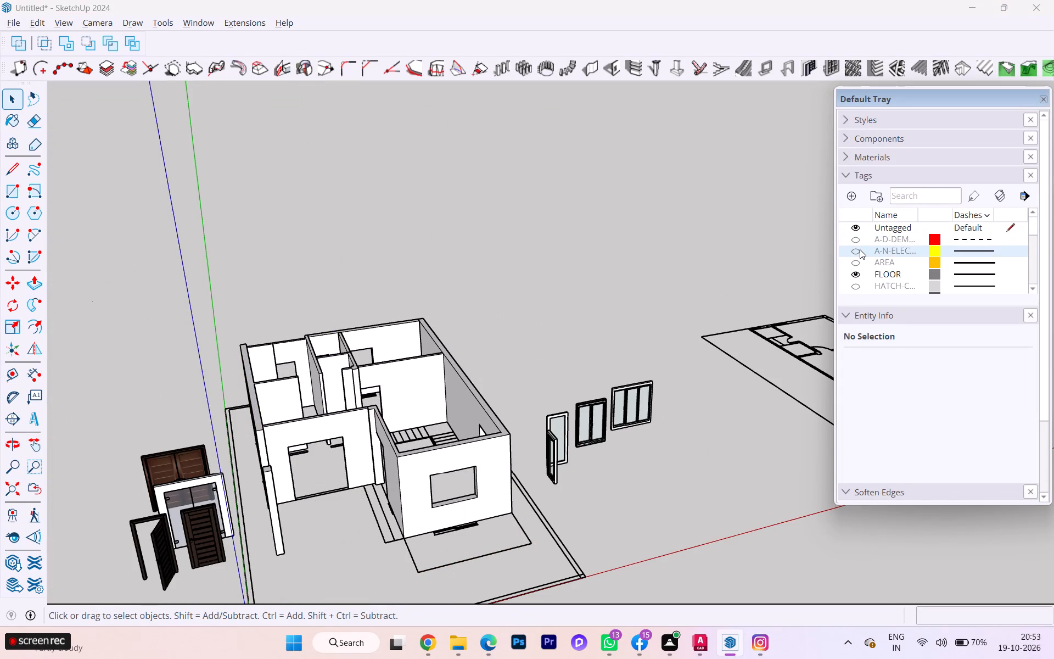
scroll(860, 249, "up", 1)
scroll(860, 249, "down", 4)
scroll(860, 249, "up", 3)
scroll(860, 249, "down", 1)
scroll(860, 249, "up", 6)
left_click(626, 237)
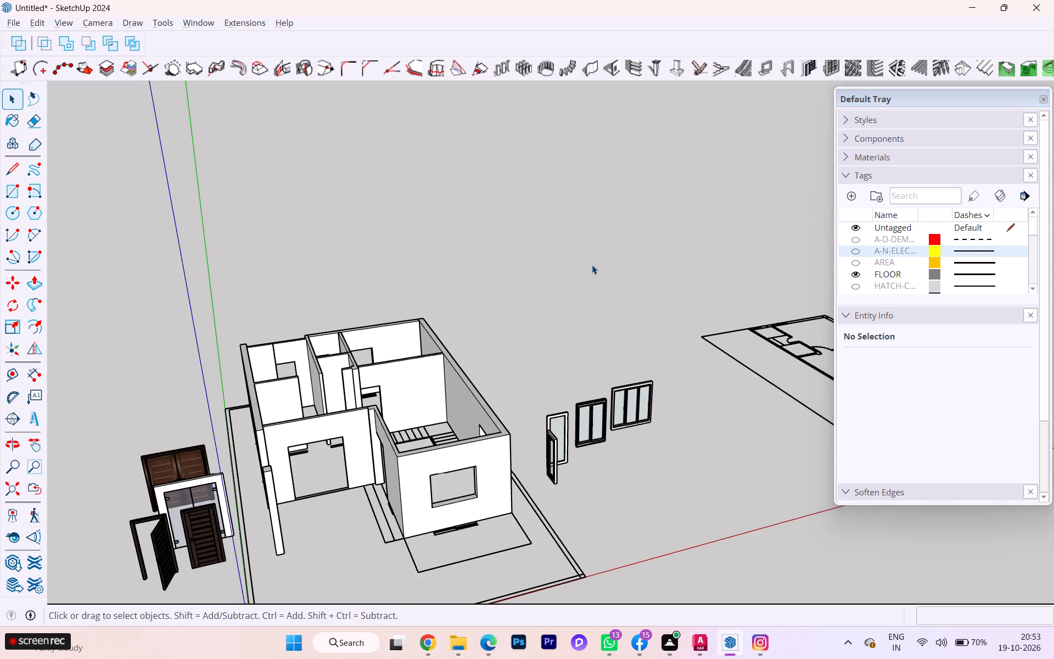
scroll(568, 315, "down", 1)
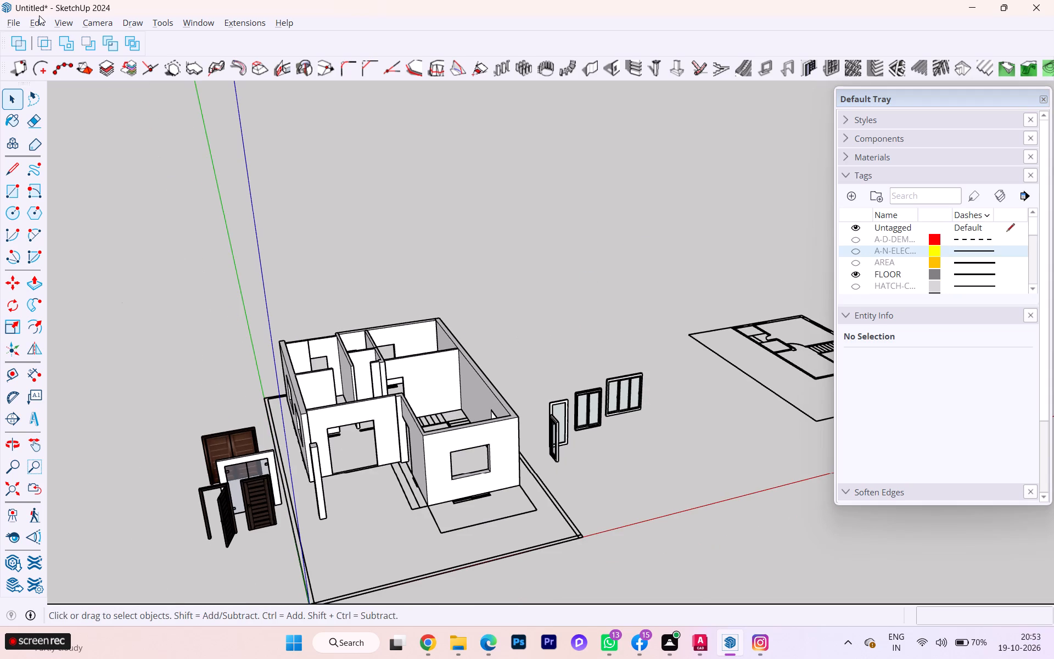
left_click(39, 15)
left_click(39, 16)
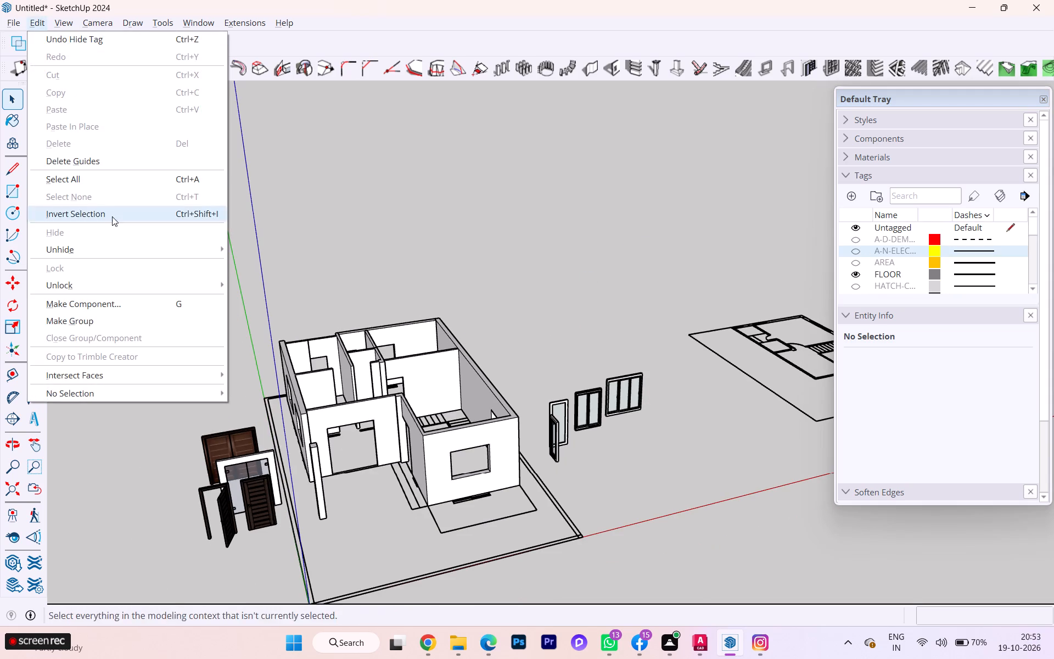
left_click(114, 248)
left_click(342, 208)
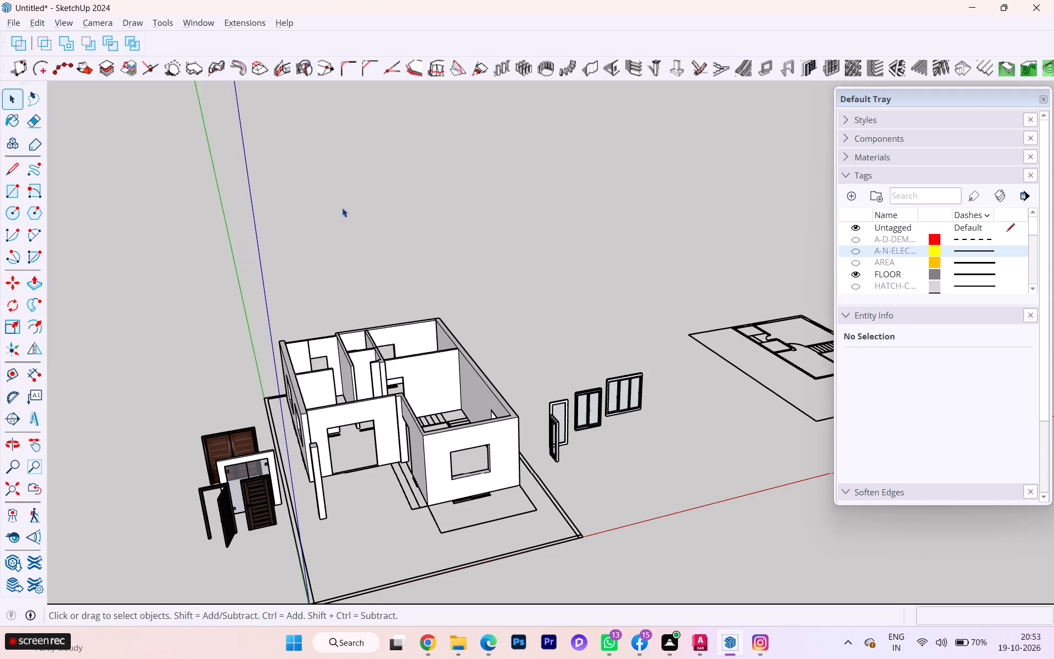
Look through the full tag list to review which tags are shown or hidden.
scroll(881, 264, "up", 3)
scroll(881, 264, "down", 1)
scroll(881, 264, "up", 5)
scroll(881, 264, "down", 2)
scroll(881, 264, "up", 2)
scroll(881, 264, "down", 3)
scroll(881, 264, "up", 3)
scroll(881, 264, "down", 2)
scroll(884, 286, "up", 2)
scroll(884, 286, "down", 1)
scroll(884, 287, "up", 1)
scroll(884, 287, "down", 4)
scroll(878, 265, "up", 4)
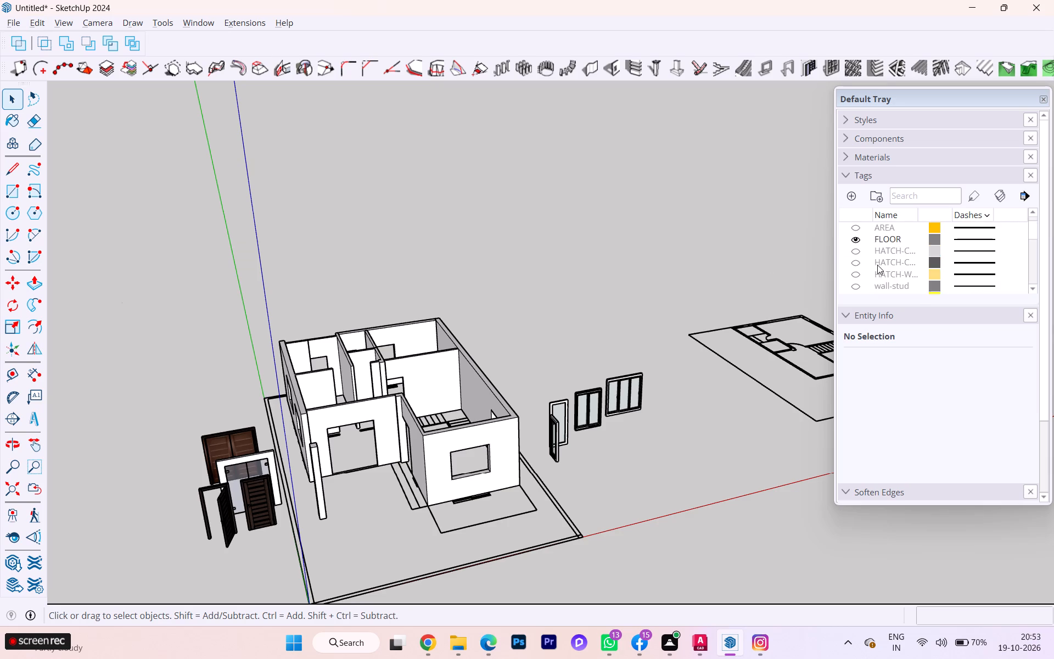
scroll(884, 238, "down", 3)
scroll(885, 227, "up", 8)
scroll(885, 226, "down", 1)
scroll(885, 226, "up", 4)
scroll(885, 226, "down", 2)
scroll(885, 226, "up", 12)
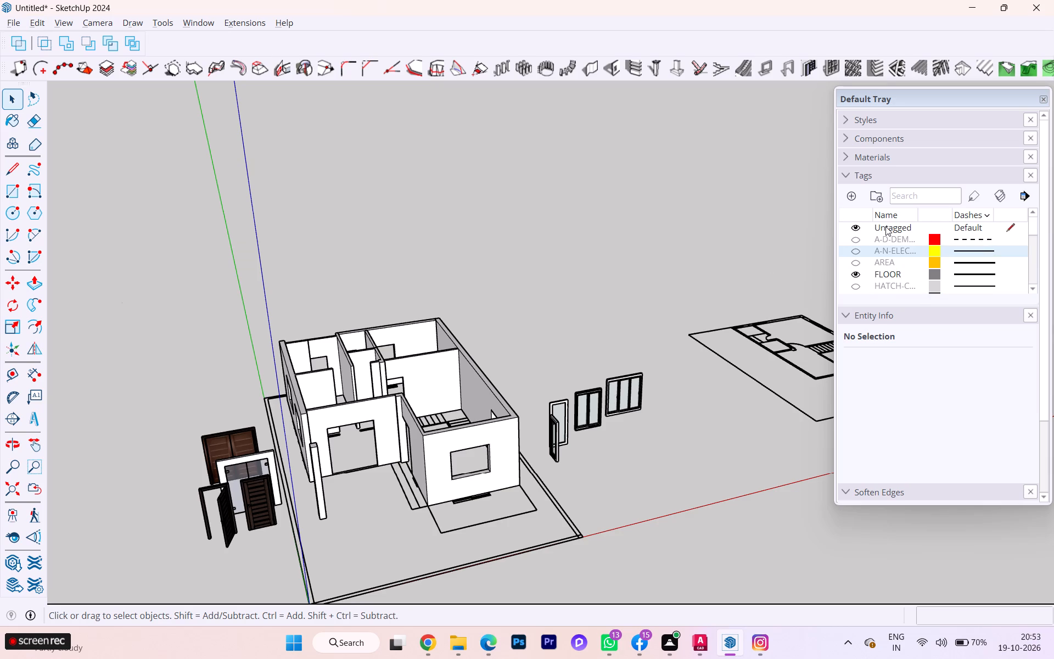
scroll(885, 226, "up", 4)
scroll(885, 227, "down", 5)
scroll(885, 230, "up", 2)
scroll(885, 231, "down", 2)
scroll(885, 231, "up", 3)
scroll(885, 231, "down", 6)
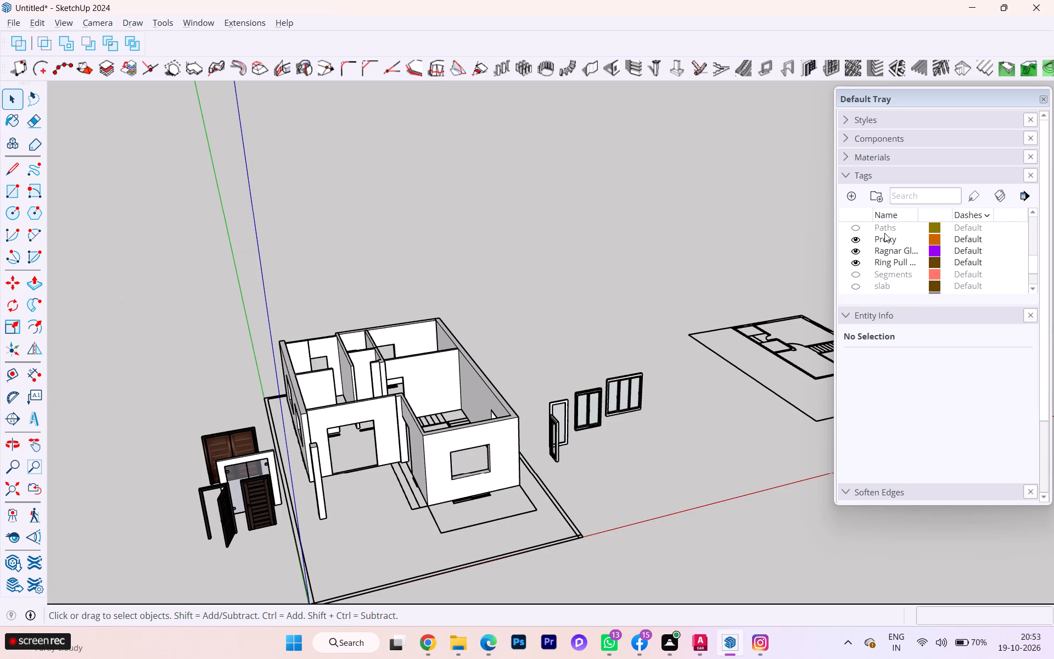
scroll(884, 233, "up", 1)
scroll(884, 233, "down", 11)
scroll(884, 233, "up", 1)
scroll(884, 236, "down", 3)
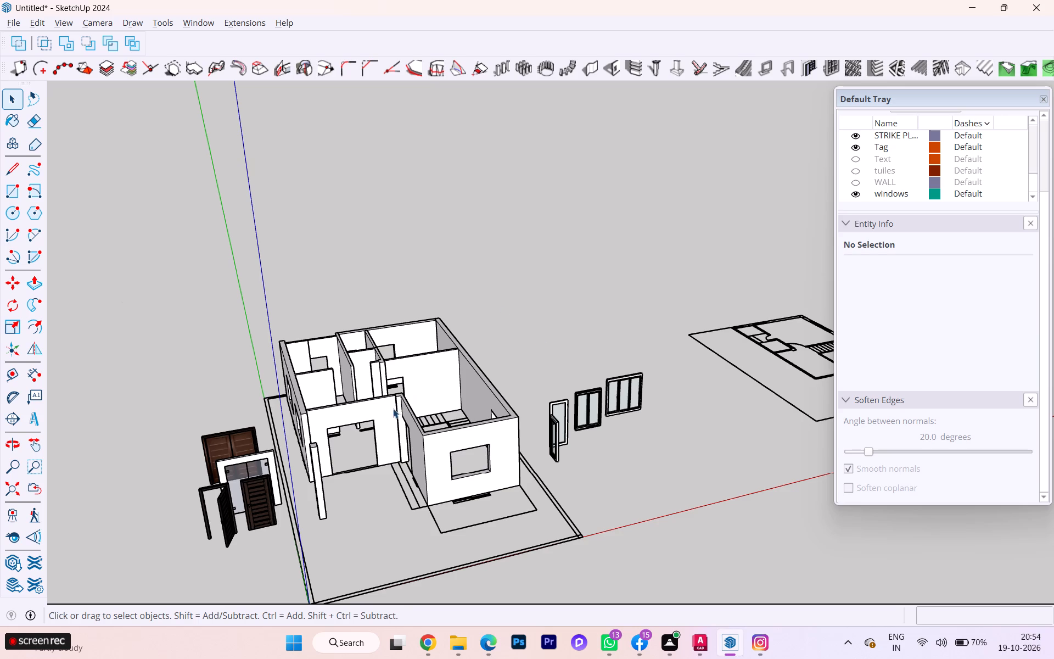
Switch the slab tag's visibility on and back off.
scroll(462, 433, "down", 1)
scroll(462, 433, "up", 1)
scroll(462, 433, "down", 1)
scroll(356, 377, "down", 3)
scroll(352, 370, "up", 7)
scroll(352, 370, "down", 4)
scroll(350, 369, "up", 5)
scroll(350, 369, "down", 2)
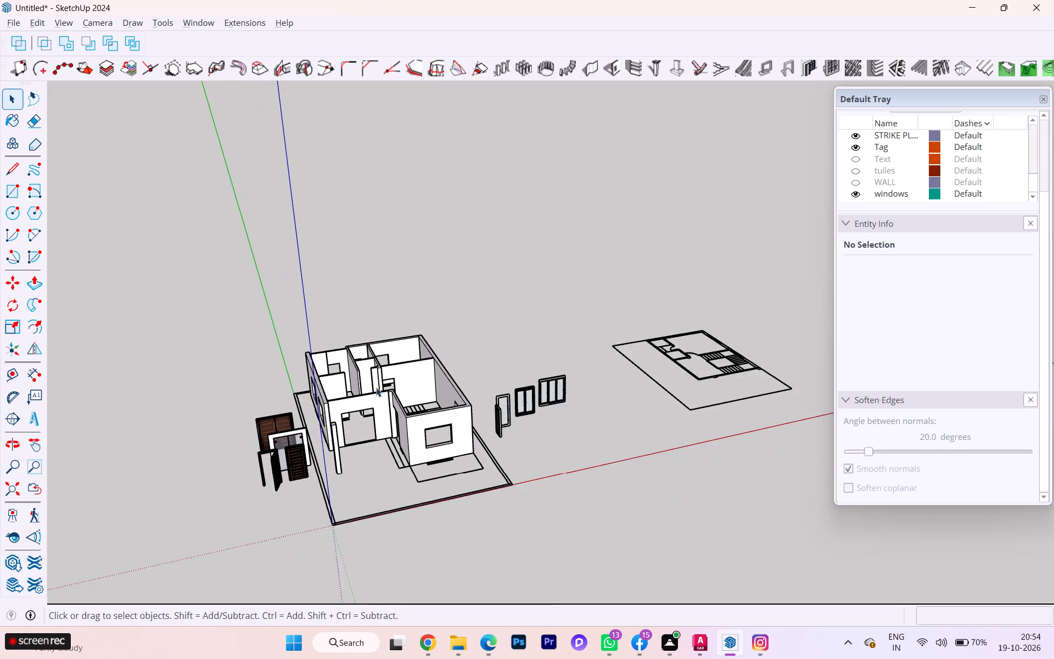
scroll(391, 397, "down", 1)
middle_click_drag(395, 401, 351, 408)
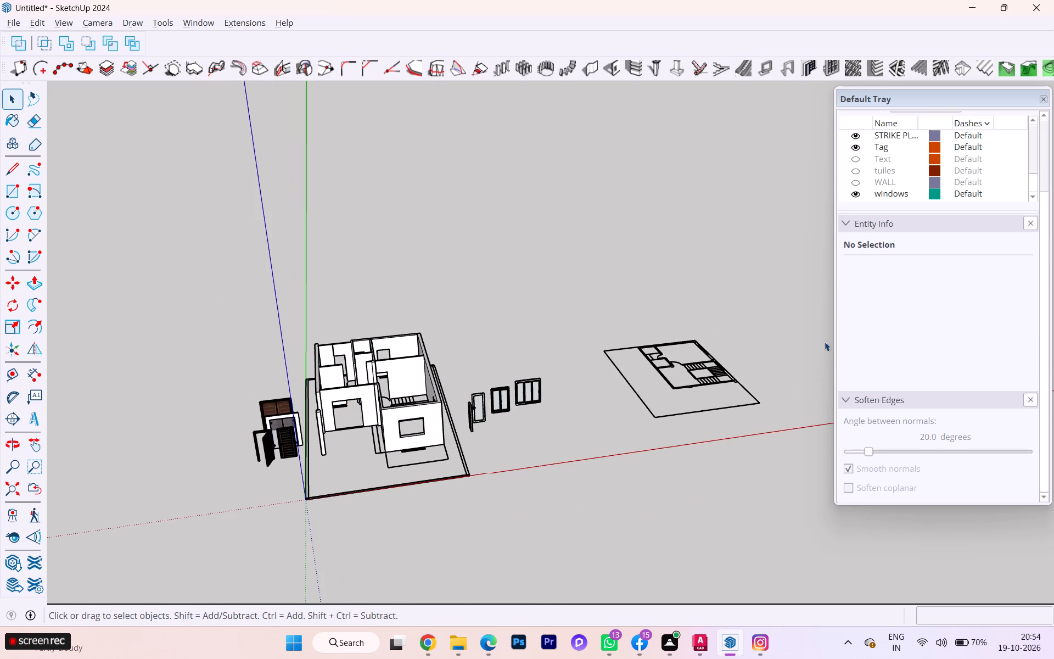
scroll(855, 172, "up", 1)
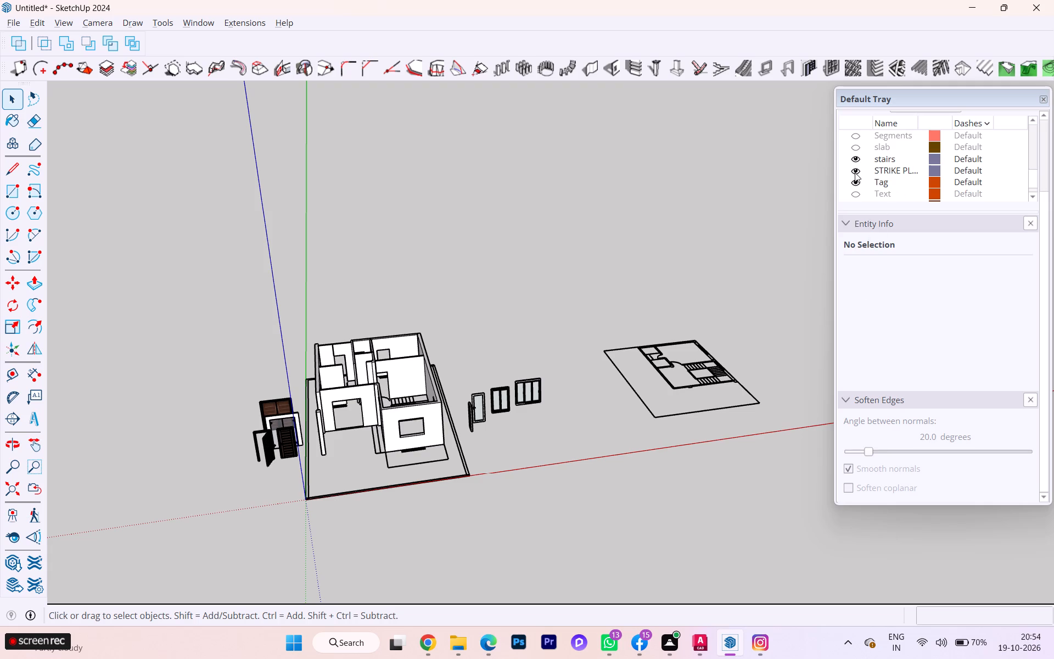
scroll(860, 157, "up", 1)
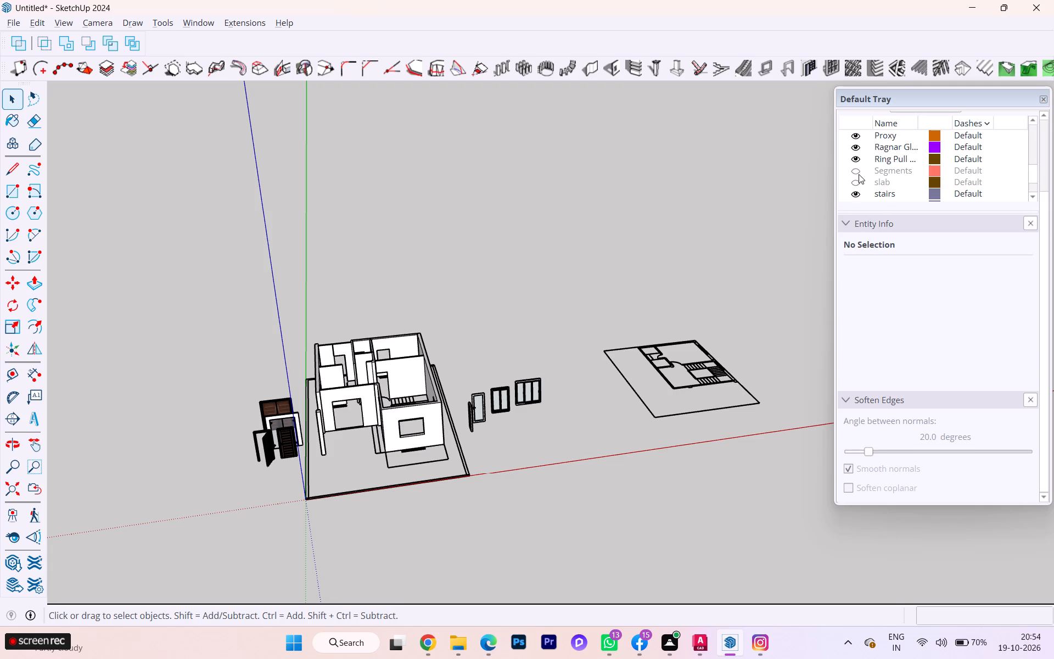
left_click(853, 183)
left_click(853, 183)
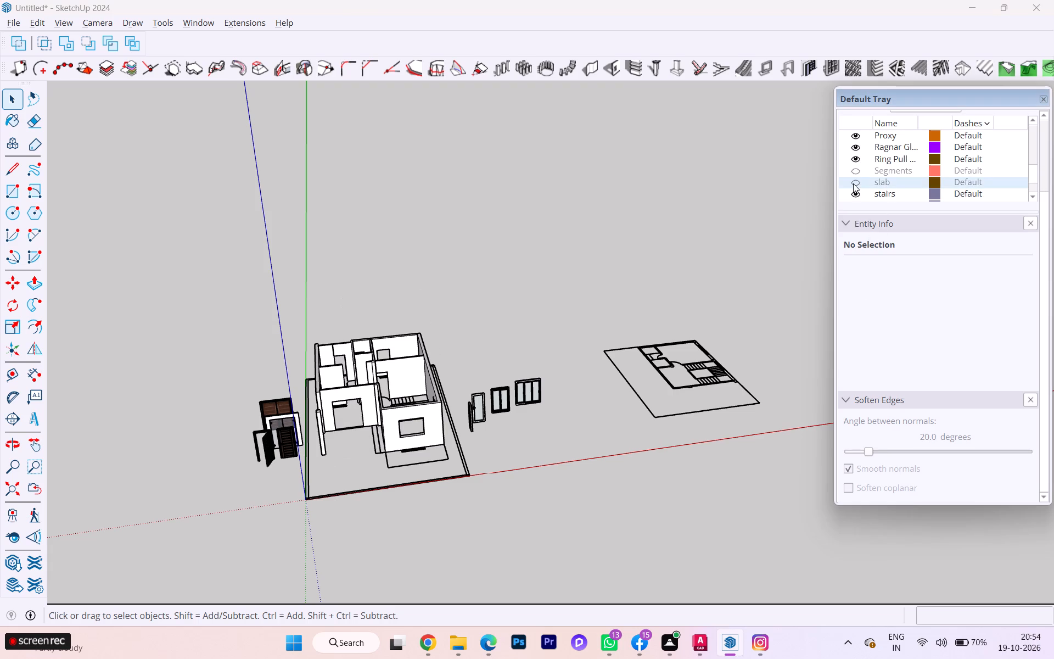
Inside the nested front wall group, push/pull the large door opening's side jamb face 2' inward to narrow the opening.
scroll(302, 438, "down", 1)
scroll(315, 398, "up", 2)
scroll(315, 393, "down", 3)
scroll(315, 393, "up", 5)
scroll(303, 404, "down", 1)
scroll(303, 404, "up", 2)
scroll(302, 404, "down", 1)
scroll(302, 404, "up", 7)
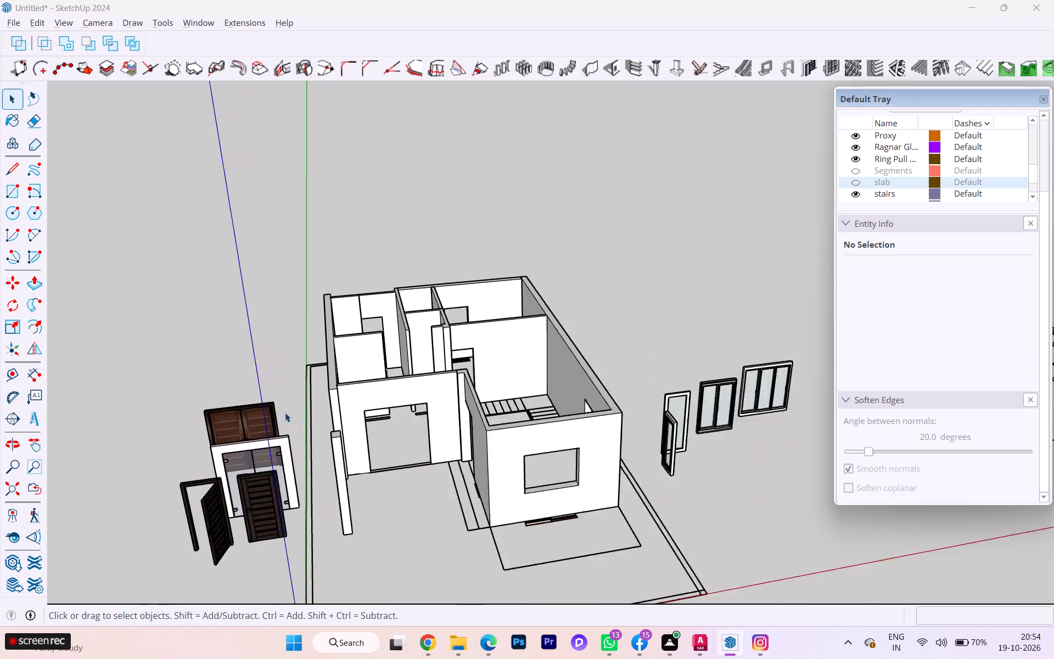
scroll(285, 415, "up", 5)
scroll(285, 416, "down", 4)
scroll(285, 416, "up", 1)
scroll(547, 439, "down", 2)
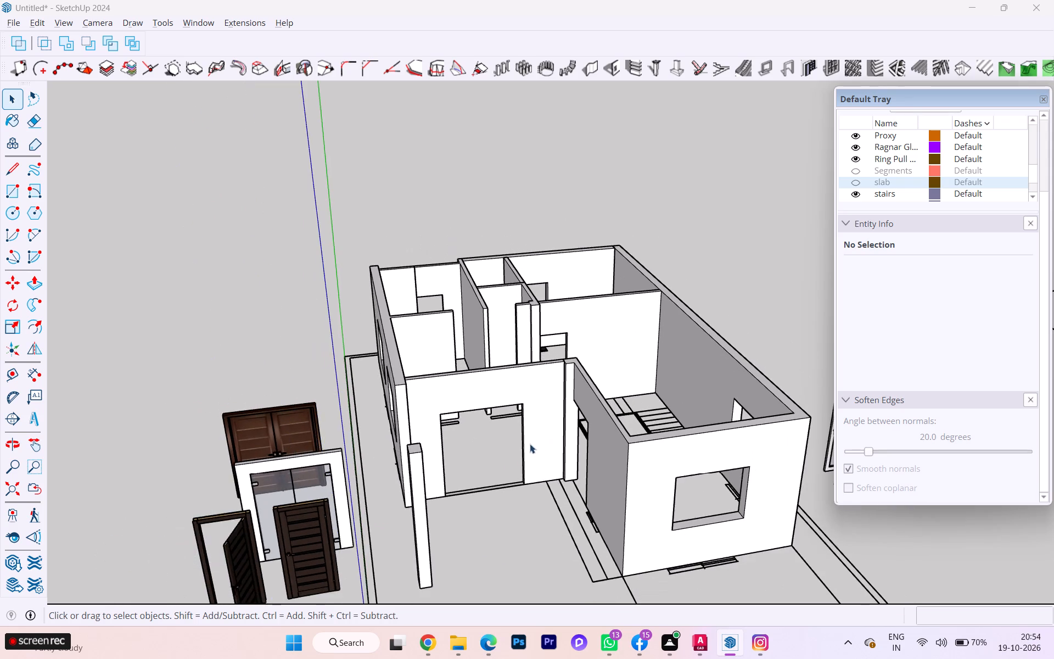
scroll(520, 450, "up", 3)
scroll(518, 449, "down", 1)
middle_click_drag(518, 447, 582, 461)
scroll(567, 456, "up", 3)
scroll(567, 456, "down", 1)
scroll(567, 456, "up", 2)
left_click(556, 456)
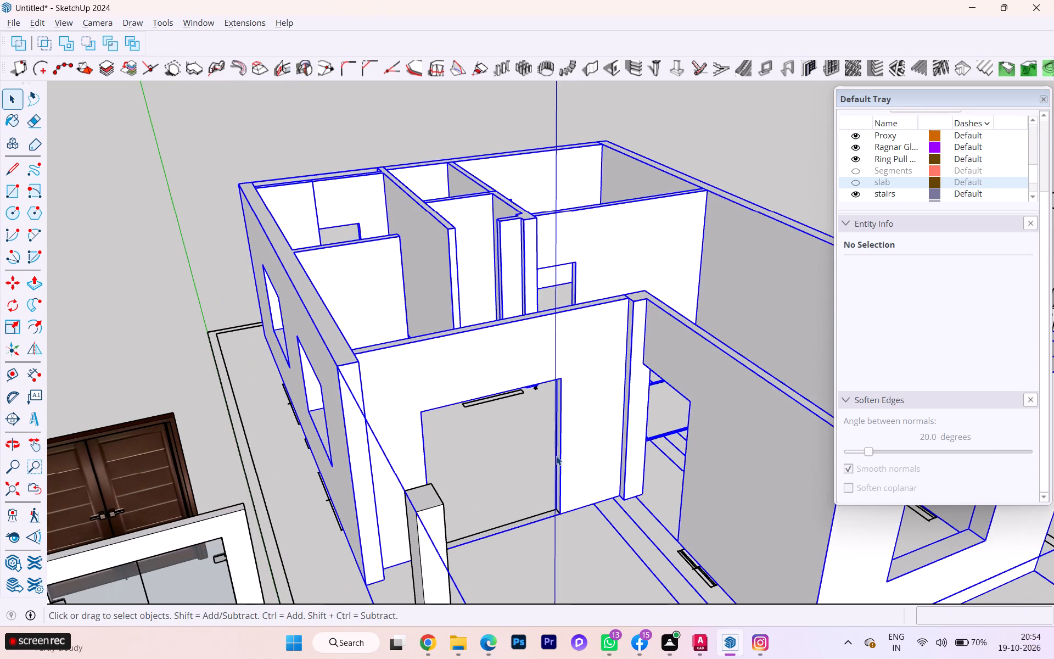
middle_click_drag(612, 455, 618, 455)
middle_click_drag(613, 451, 699, 434)
scroll(665, 438, "up", 2)
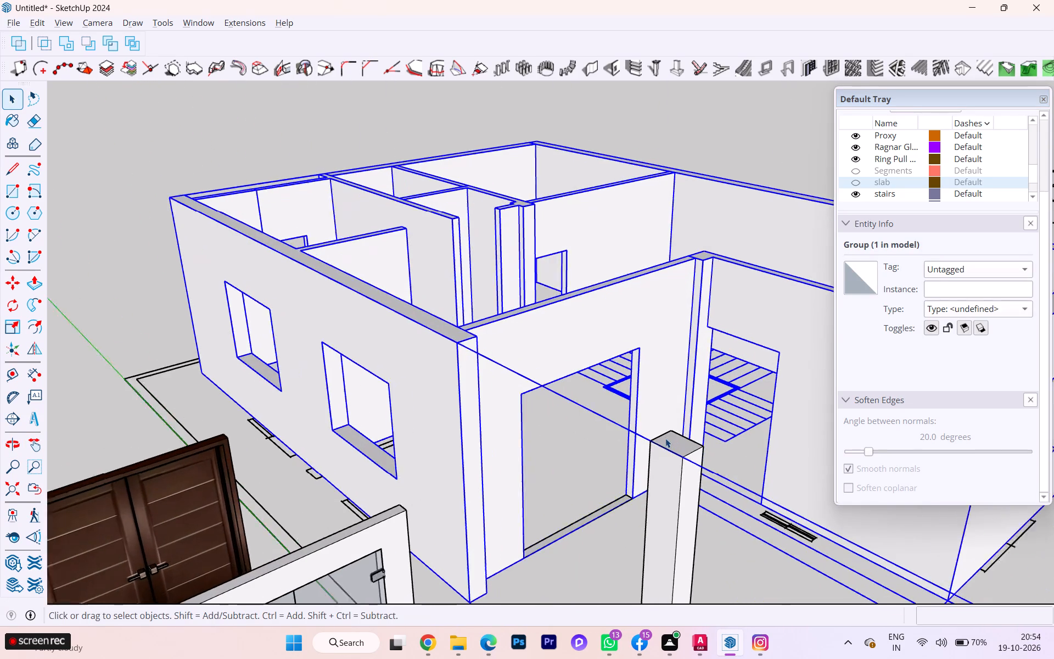
scroll(665, 438, "up", 3)
scroll(636, 442, "down", 1)
scroll(635, 442, "up", 4)
double_click(626, 401)
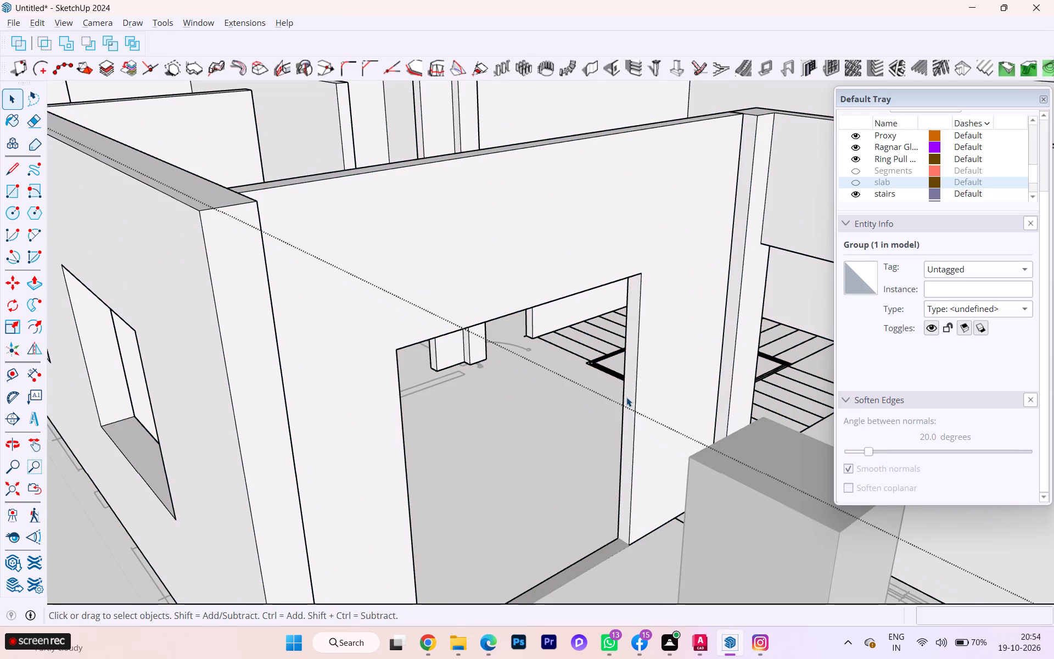
left_click(626, 397)
double_click(627, 391)
left_click(629, 387)
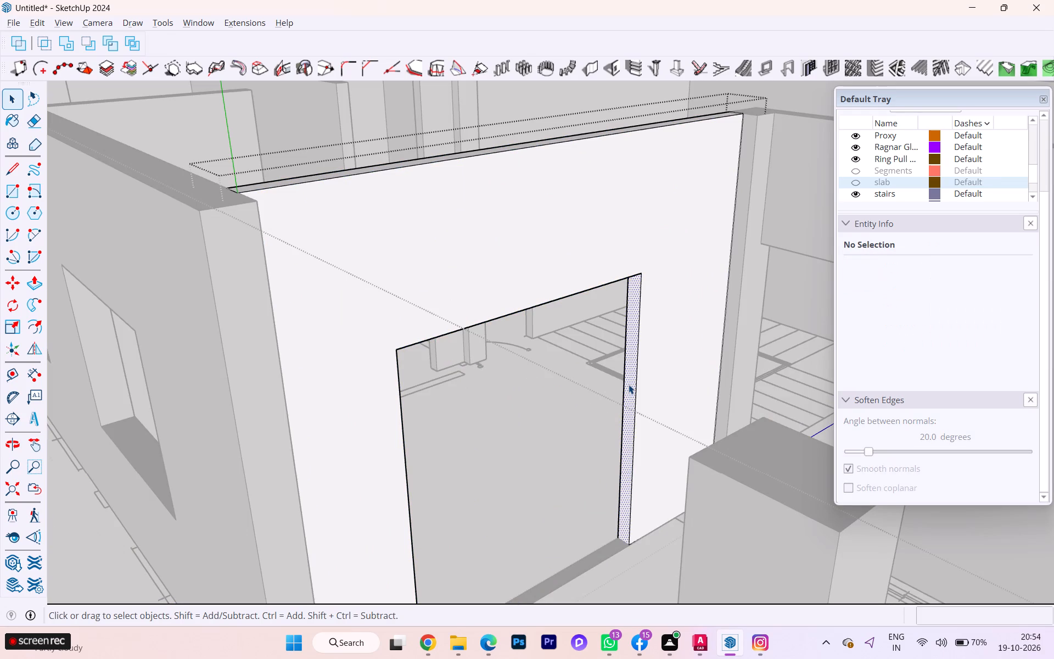
key("p")
left_click(629, 384)
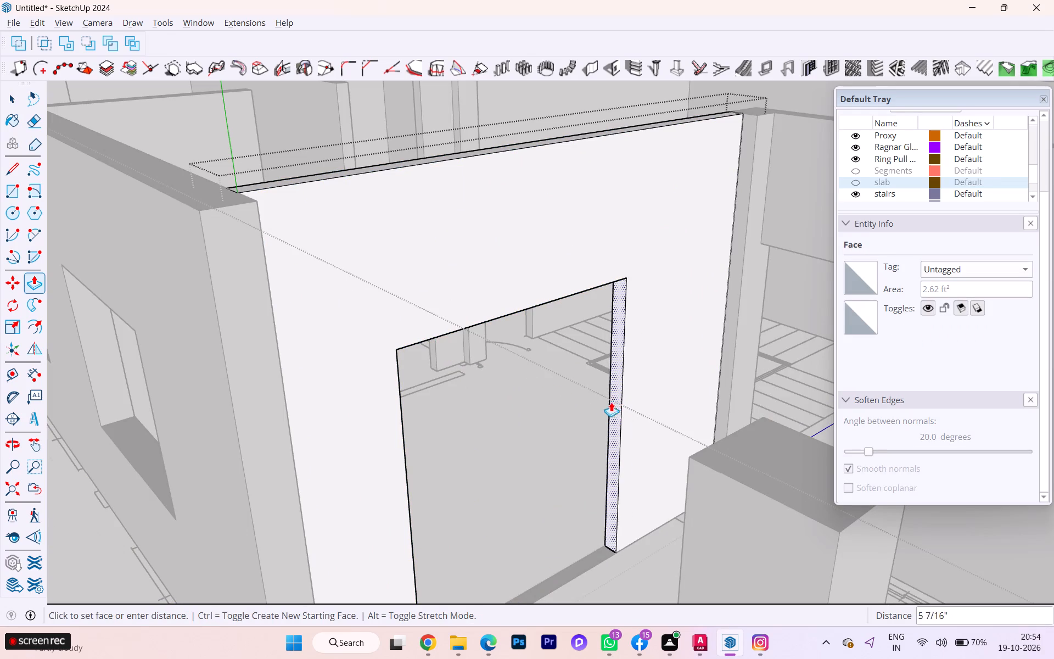
type("2'")
key("Return")
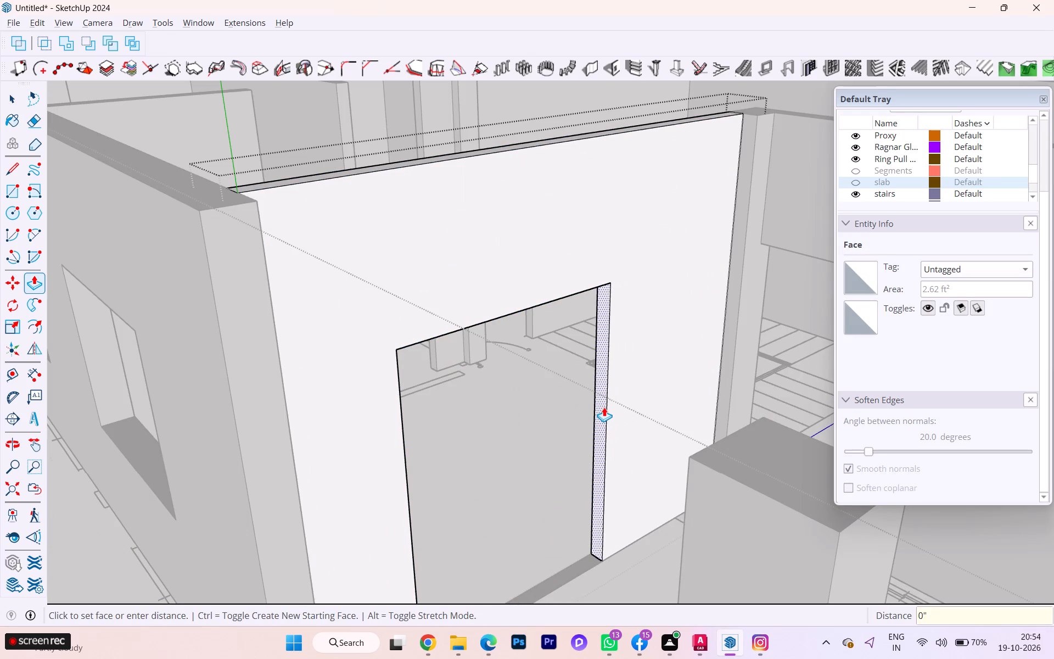
key("space")
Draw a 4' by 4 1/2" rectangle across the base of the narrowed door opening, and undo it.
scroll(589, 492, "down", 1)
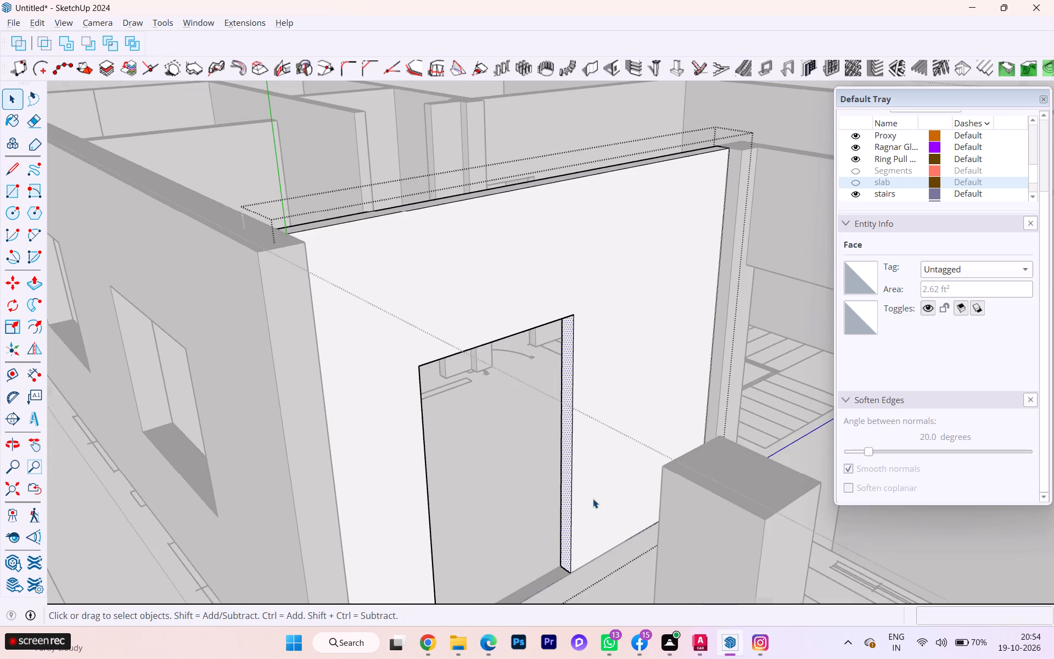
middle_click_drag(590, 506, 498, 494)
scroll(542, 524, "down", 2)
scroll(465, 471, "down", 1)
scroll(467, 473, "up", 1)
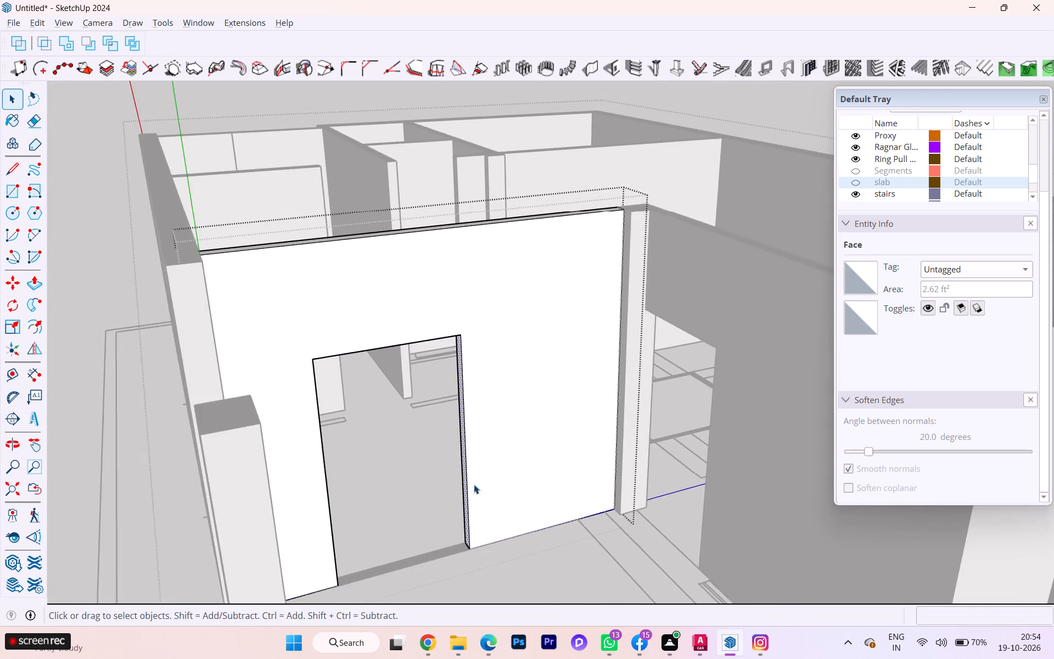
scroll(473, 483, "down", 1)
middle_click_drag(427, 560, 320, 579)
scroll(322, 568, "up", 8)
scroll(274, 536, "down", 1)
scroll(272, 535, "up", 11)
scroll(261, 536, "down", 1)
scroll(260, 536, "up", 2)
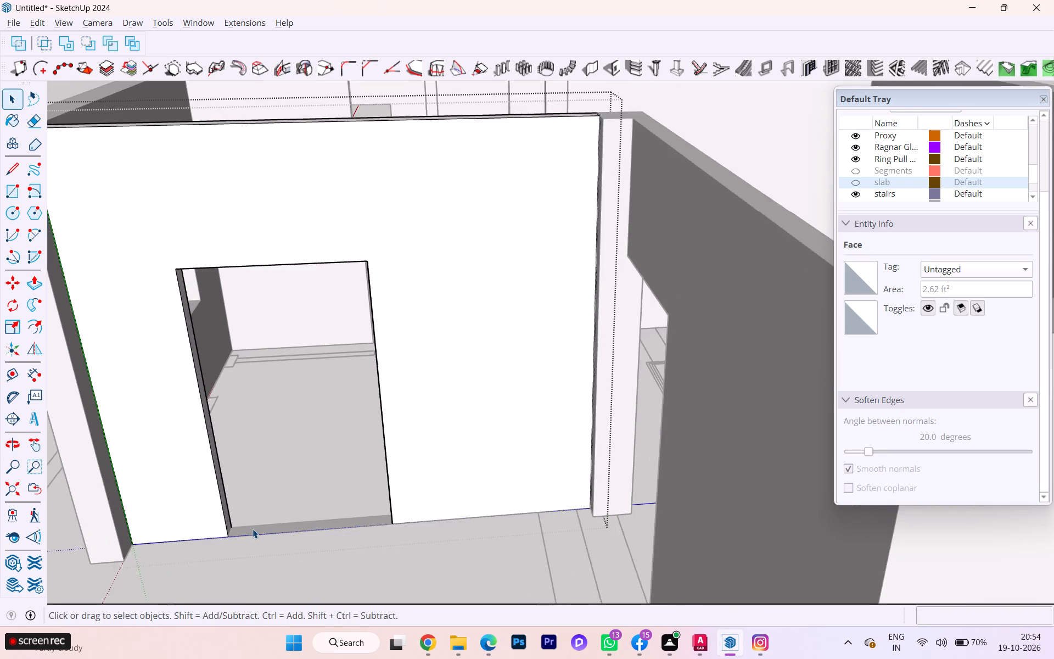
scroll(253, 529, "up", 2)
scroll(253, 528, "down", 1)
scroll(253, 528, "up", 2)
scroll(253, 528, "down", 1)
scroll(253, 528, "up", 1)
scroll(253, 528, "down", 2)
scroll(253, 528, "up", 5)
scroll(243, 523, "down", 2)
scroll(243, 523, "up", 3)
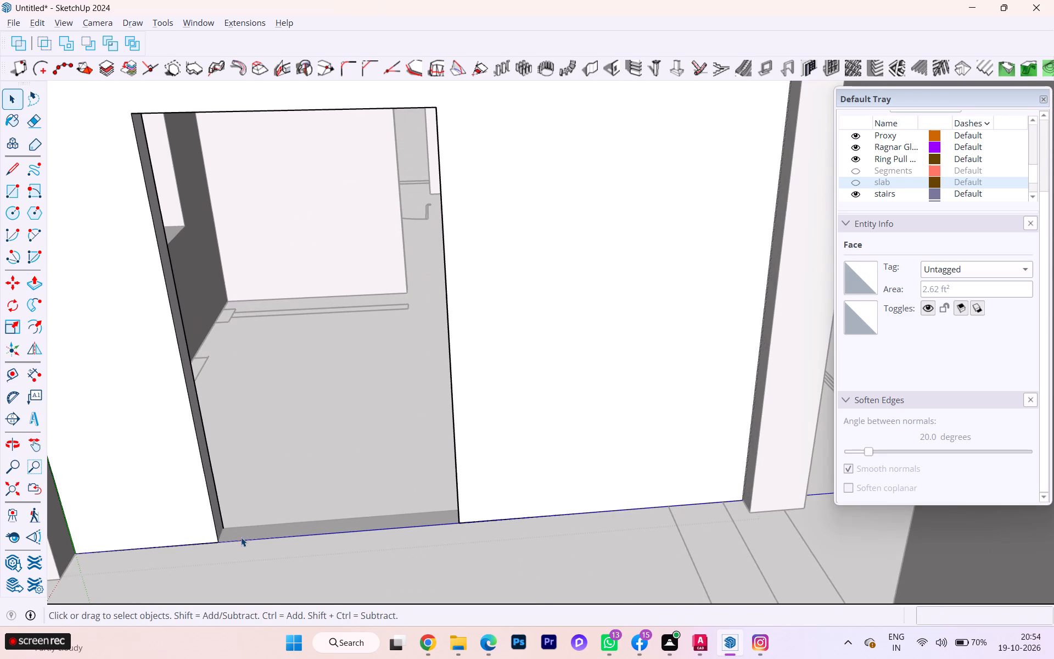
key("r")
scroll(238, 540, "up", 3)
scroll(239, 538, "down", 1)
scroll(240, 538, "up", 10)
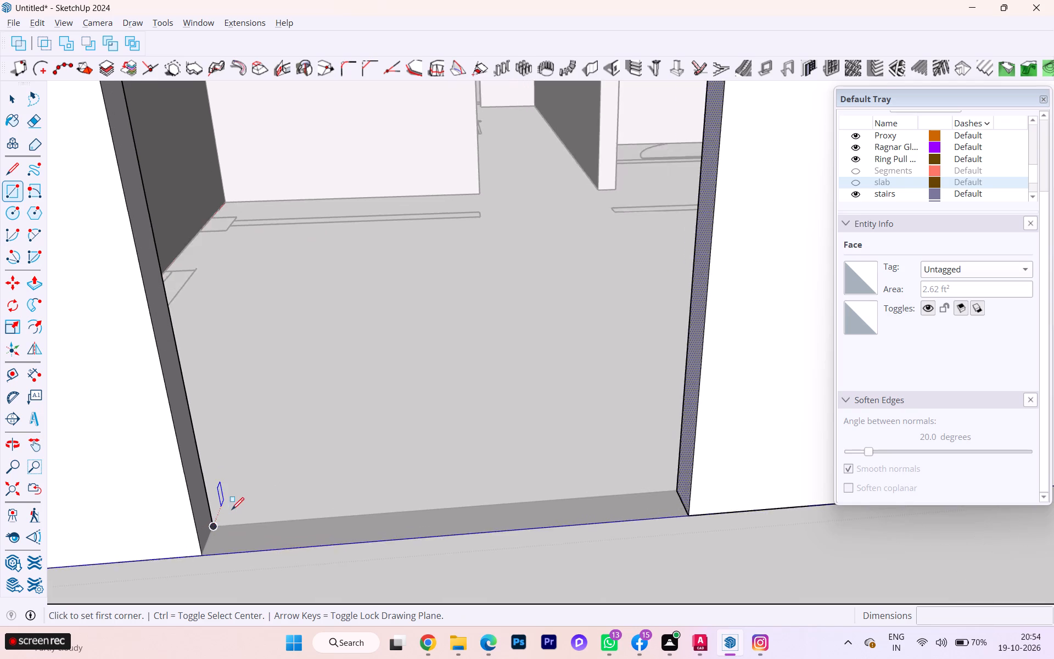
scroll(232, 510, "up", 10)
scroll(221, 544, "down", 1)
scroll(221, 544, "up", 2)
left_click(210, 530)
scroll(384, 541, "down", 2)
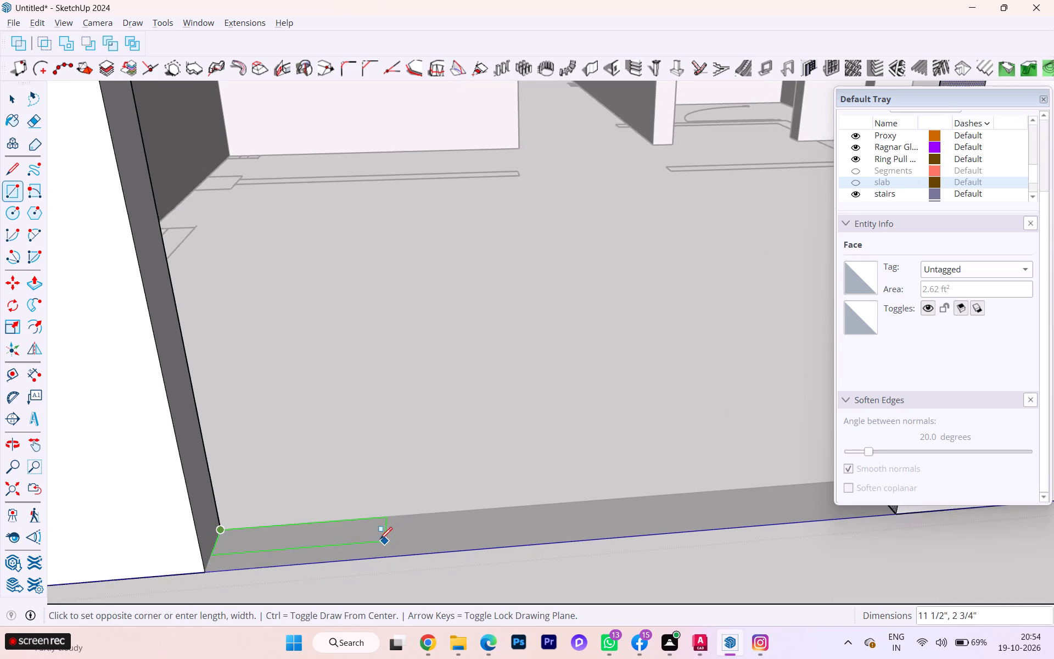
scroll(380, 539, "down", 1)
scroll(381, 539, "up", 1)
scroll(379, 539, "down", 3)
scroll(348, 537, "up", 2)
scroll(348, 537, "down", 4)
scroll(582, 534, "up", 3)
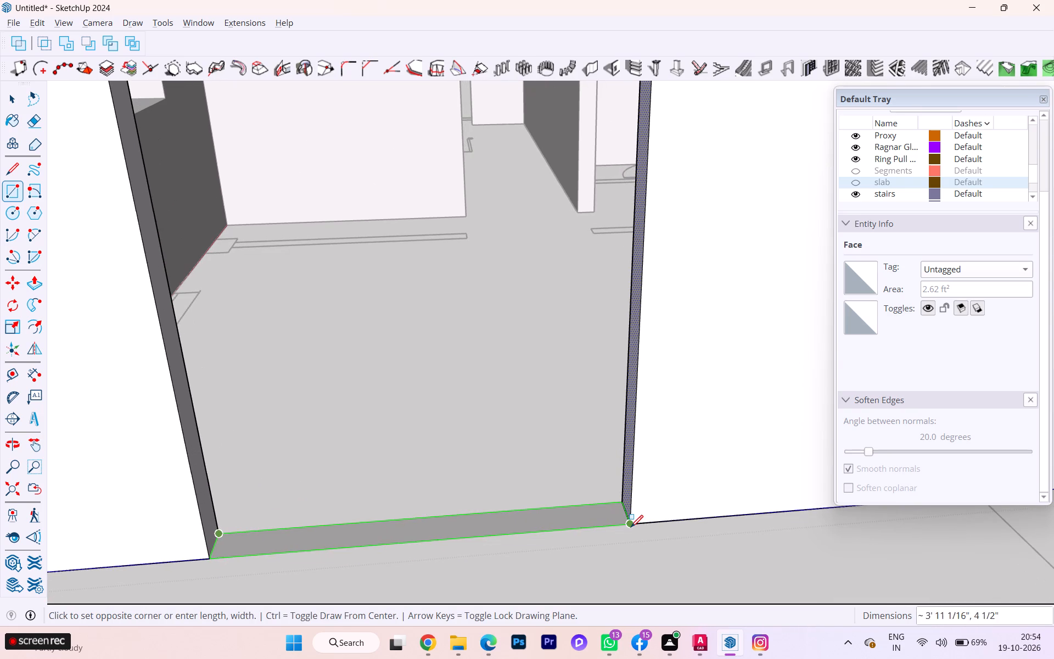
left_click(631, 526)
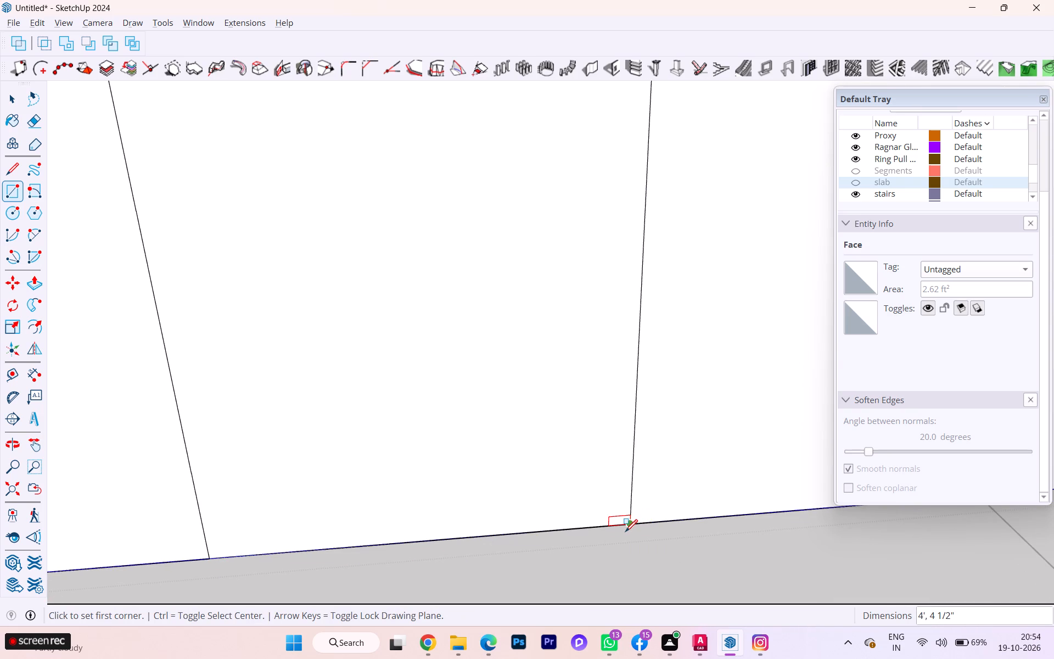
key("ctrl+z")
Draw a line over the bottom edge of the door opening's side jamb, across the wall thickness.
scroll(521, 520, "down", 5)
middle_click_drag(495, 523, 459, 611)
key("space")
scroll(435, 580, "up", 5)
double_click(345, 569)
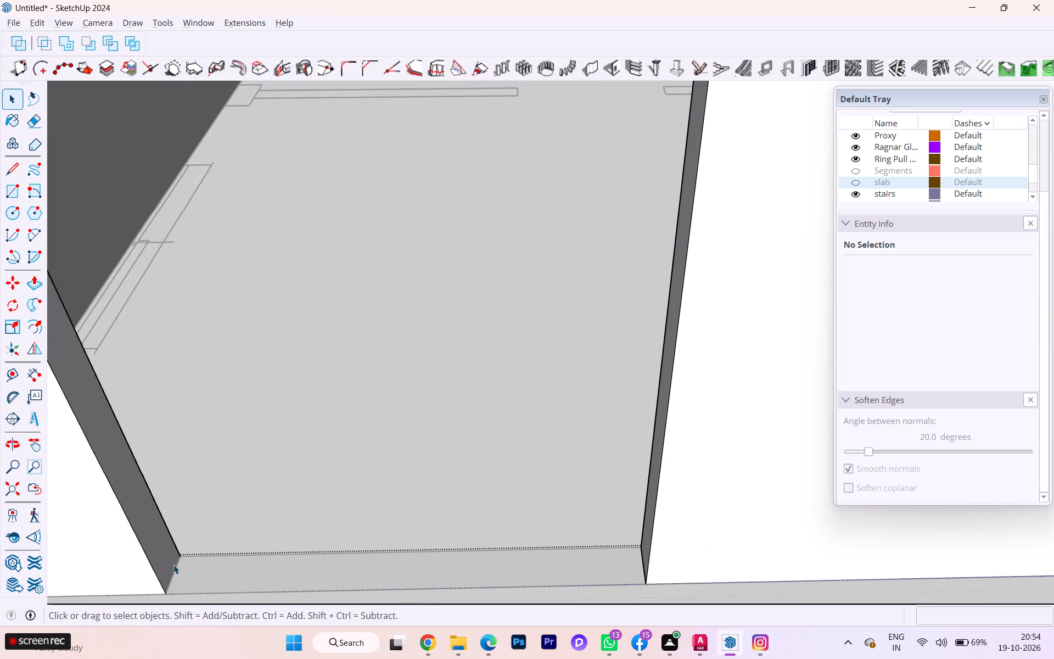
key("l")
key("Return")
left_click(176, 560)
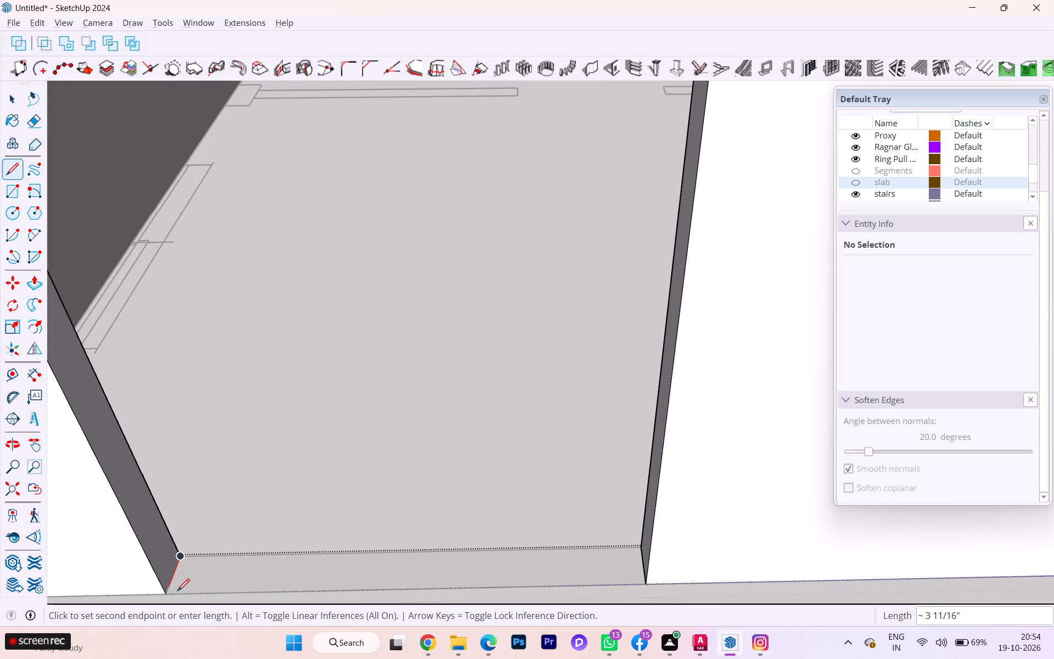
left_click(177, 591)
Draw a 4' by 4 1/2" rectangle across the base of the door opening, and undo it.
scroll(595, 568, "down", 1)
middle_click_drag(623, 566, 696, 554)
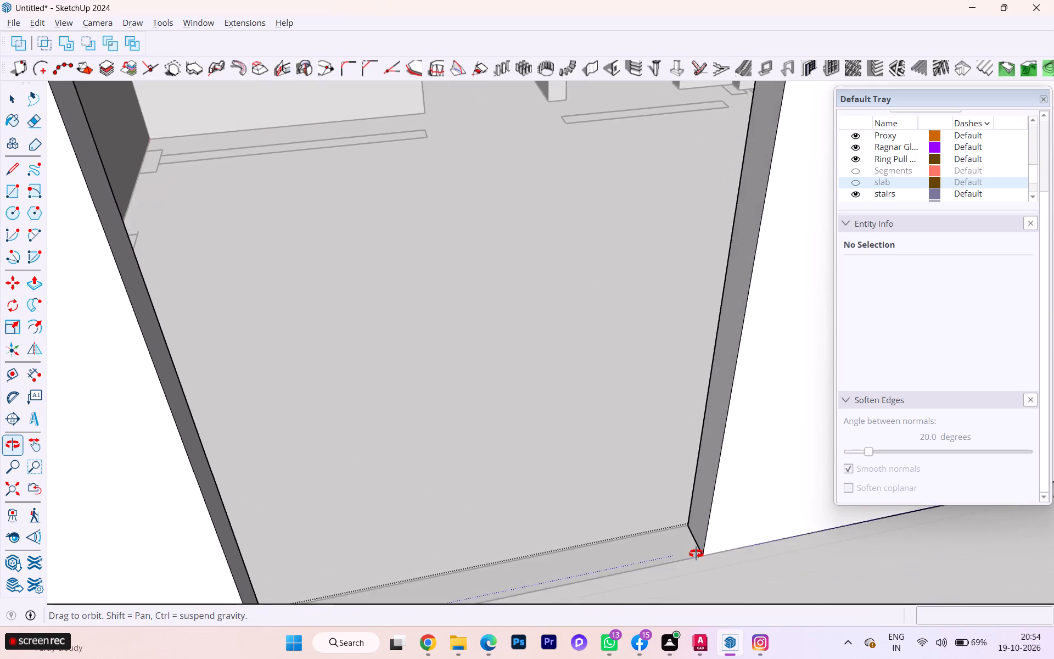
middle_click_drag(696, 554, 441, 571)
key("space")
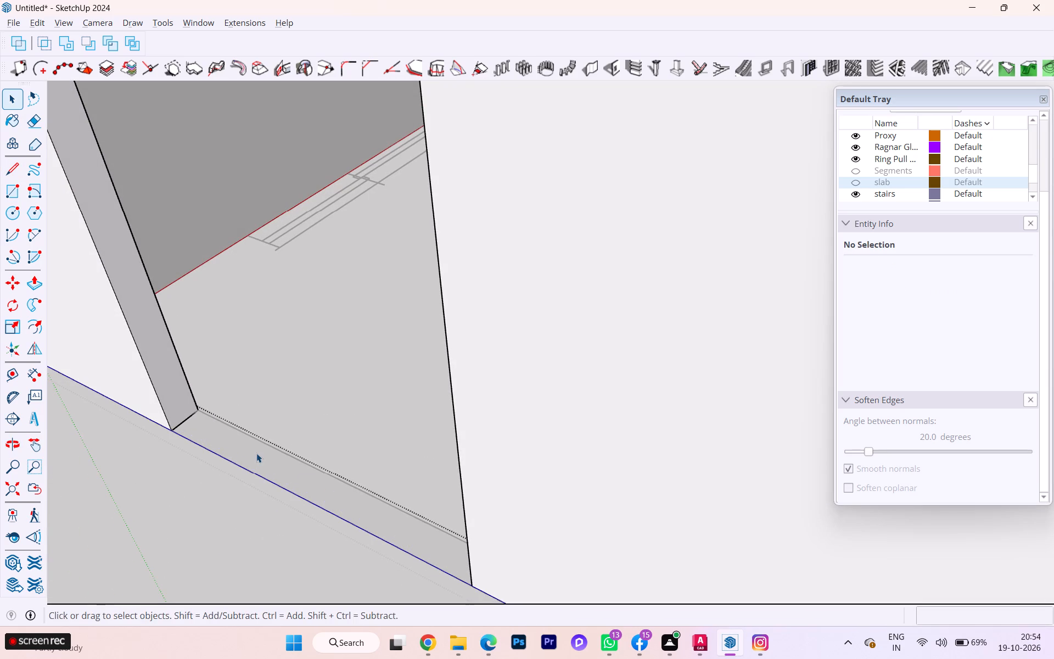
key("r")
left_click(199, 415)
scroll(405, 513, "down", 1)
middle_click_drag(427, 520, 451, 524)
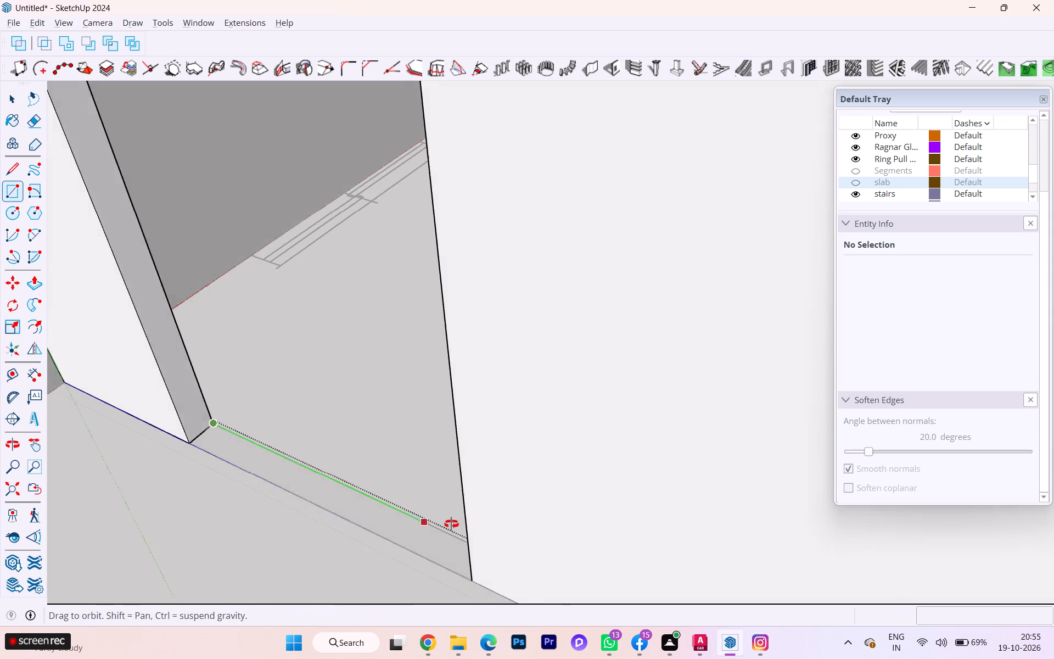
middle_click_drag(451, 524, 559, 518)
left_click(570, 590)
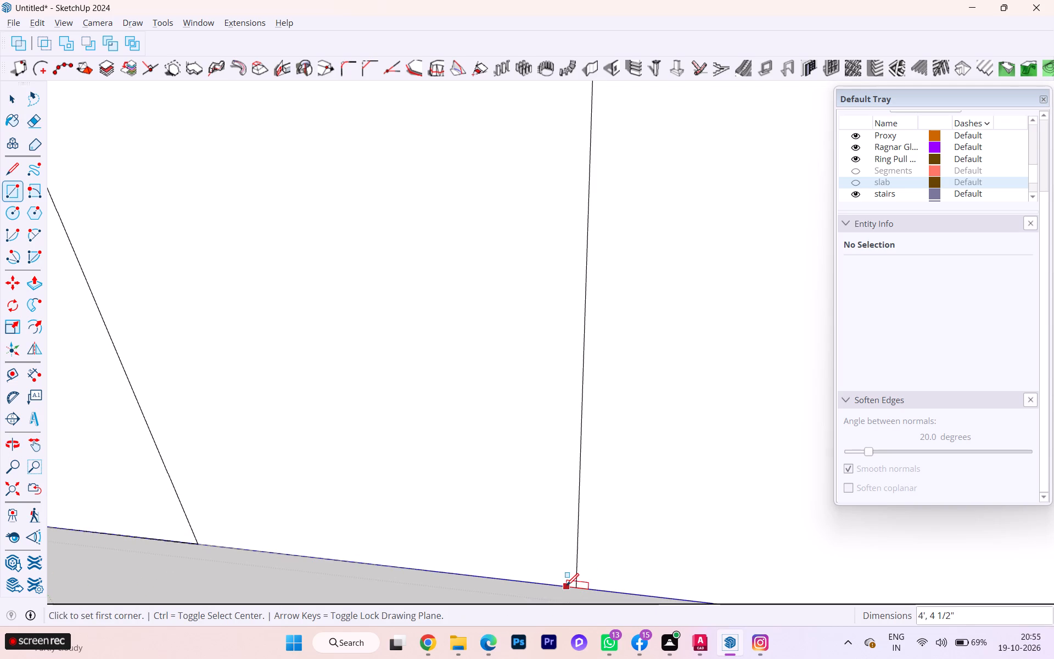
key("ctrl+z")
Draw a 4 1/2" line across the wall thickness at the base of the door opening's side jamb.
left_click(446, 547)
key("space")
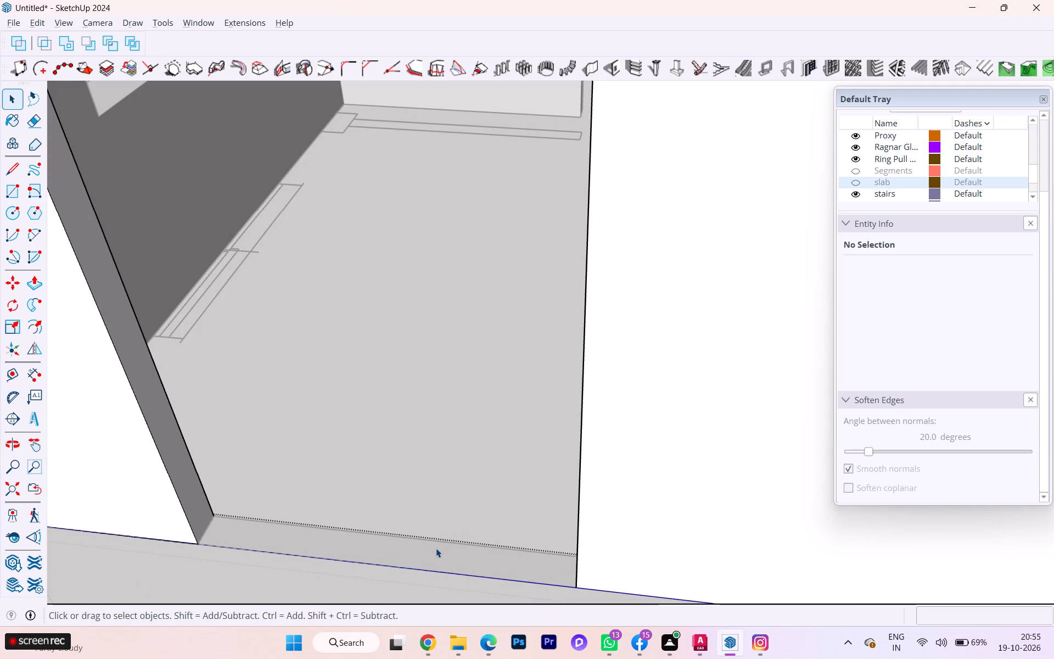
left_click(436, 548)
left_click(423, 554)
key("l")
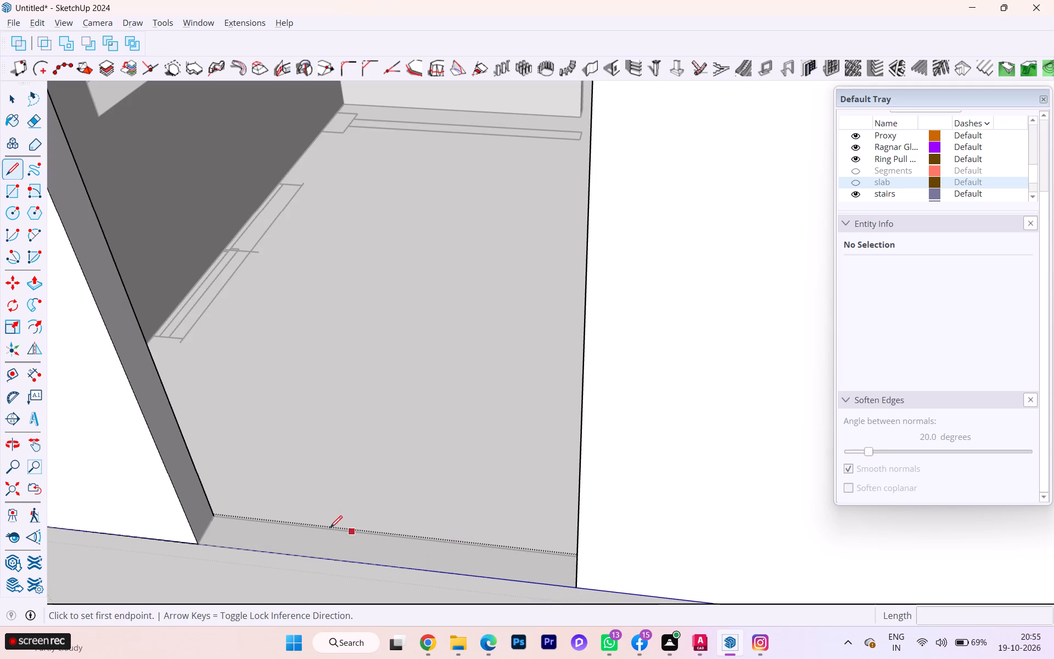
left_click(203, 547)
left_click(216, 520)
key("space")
Leave the front wall group and check the base of the door opening for a selectable threshold face.
scroll(316, 541, "down", 1)
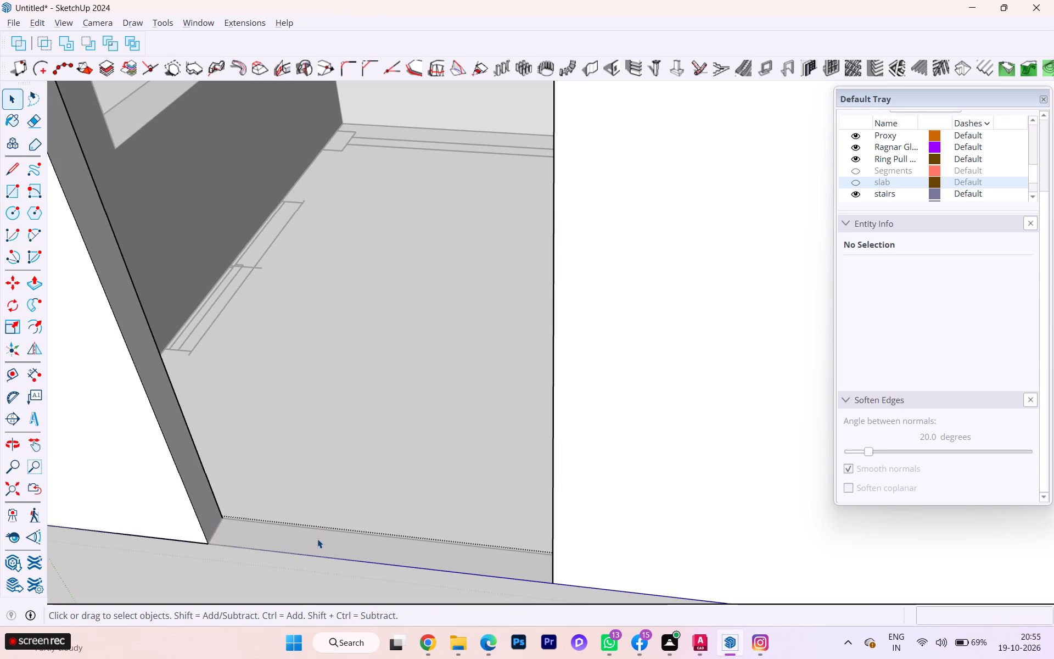
middle_click_drag(320, 544, 322, 584)
scroll(324, 549, "down", 1)
scroll(322, 584, "up", 2)
scroll(299, 588, "down", 2)
scroll(297, 589, "up", 4)
scroll(295, 593, "down", 1)
scroll(295, 593, "up", 1)
scroll(283, 546, "down", 2)
scroll(283, 545, "up", 1)
scroll(283, 545, "down", 1)
scroll(283, 545, "up", 1)
scroll(283, 545, "down", 2)
scroll(283, 545, "up", 4)
scroll(283, 545, "down", 1)
scroll(283, 545, "up", 2)
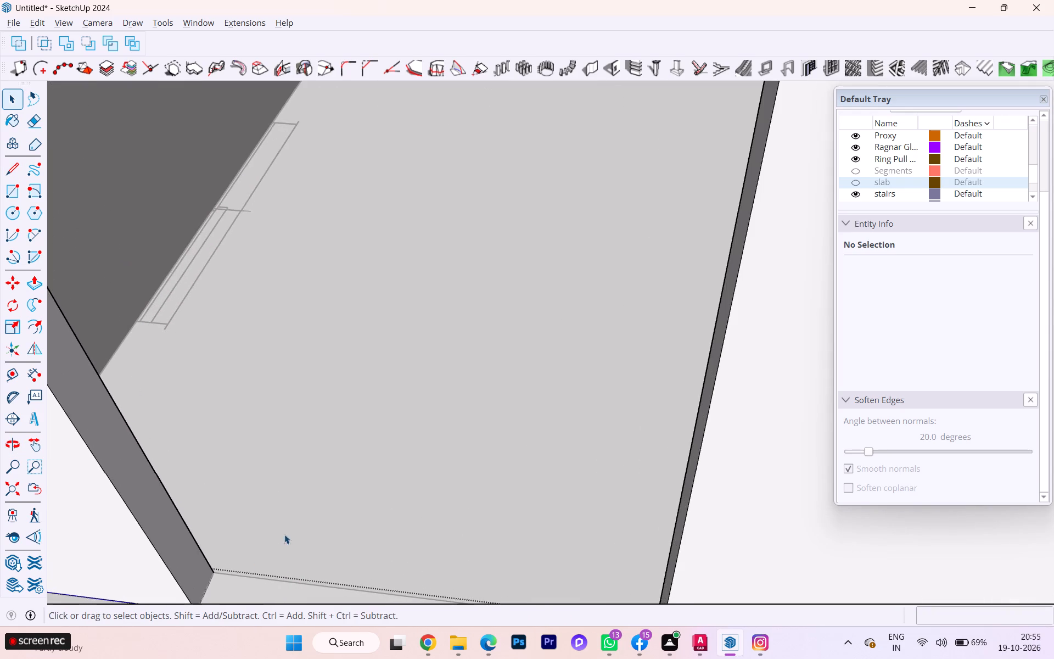
scroll(384, 423, "up", 1)
scroll(402, 405, "down", 9)
scroll(403, 405, "up", 3)
scroll(403, 405, "down", 1)
scroll(419, 449, "down", 3)
scroll(421, 466, "up", 2)
scroll(421, 466, "down", 3)
scroll(421, 477, "up", 1)
scroll(420, 482, "down", 3)
left_click_drag(386, 471, 391, 479)
left_click(208, 601)
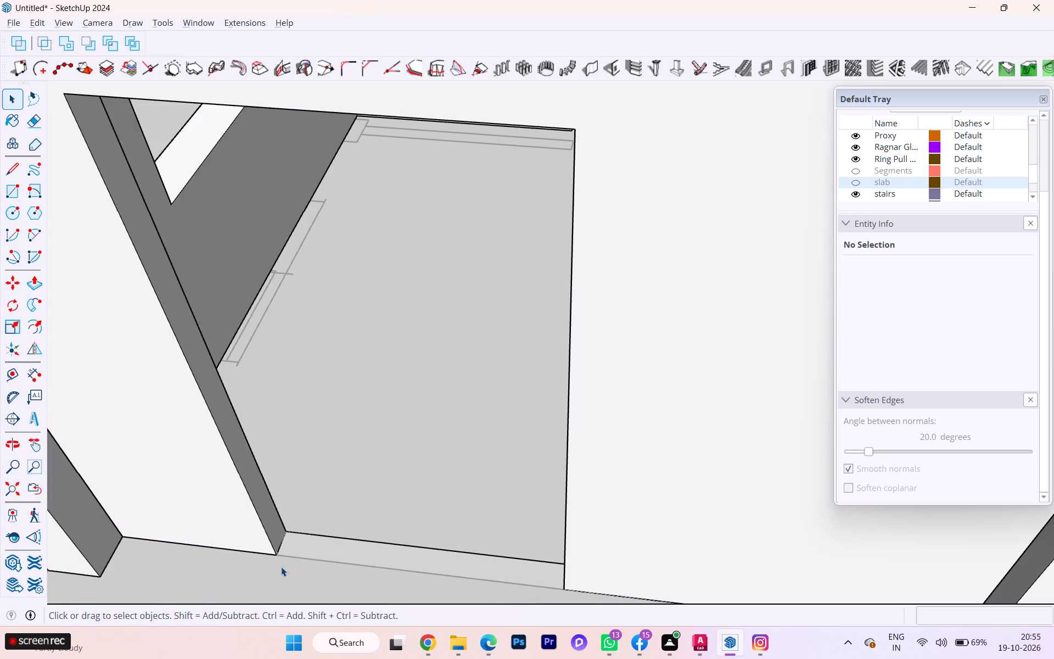
left_click(281, 567)
left_click(387, 550)
double_click(386, 555)
left_click(385, 556)
Select the front wall group and examine its door opening from the threshold up to the head.
scroll(392, 533, "down", 2)
scroll(395, 532, "up", 7)
scroll(421, 528, "down", 3)
scroll(431, 527, "up", 1)
scroll(431, 527, "down", 1)
scroll(456, 506, "up", 4)
scroll(456, 505, "down", 5)
scroll(459, 504, "up", 1)
scroll(459, 503, "down", 1)
left_click(269, 535)
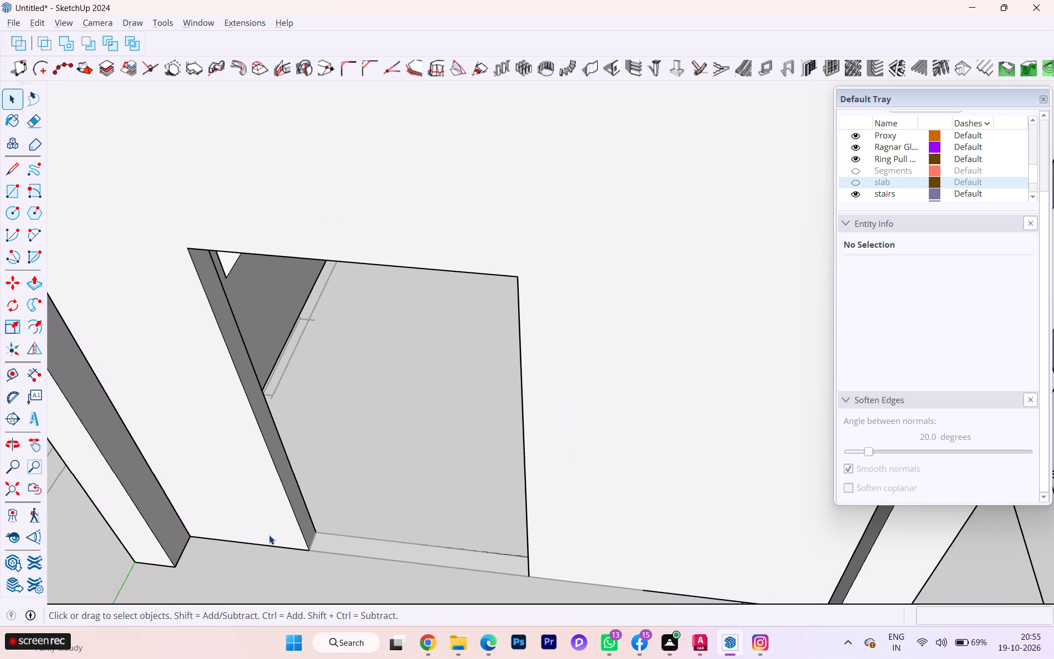
scroll(407, 498, "down", 1)
scroll(407, 498, "up", 1)
scroll(407, 497, "down", 3)
middle_click_drag(437, 493, 474, 454)
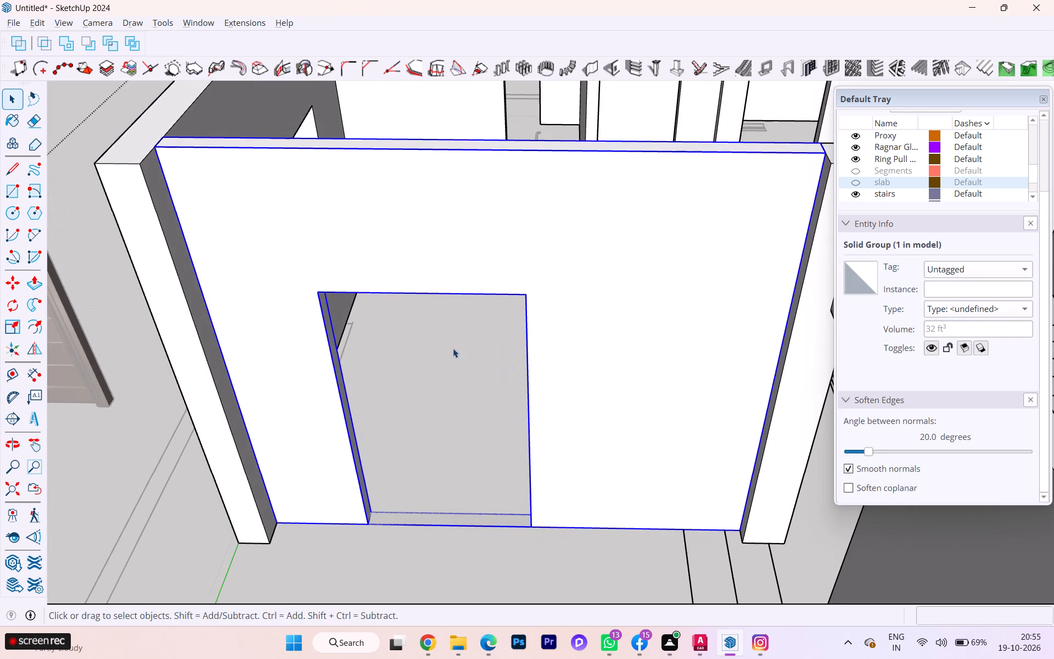
middle_click_drag(468, 306, 497, 224)
scroll(558, 165, "up", 2)
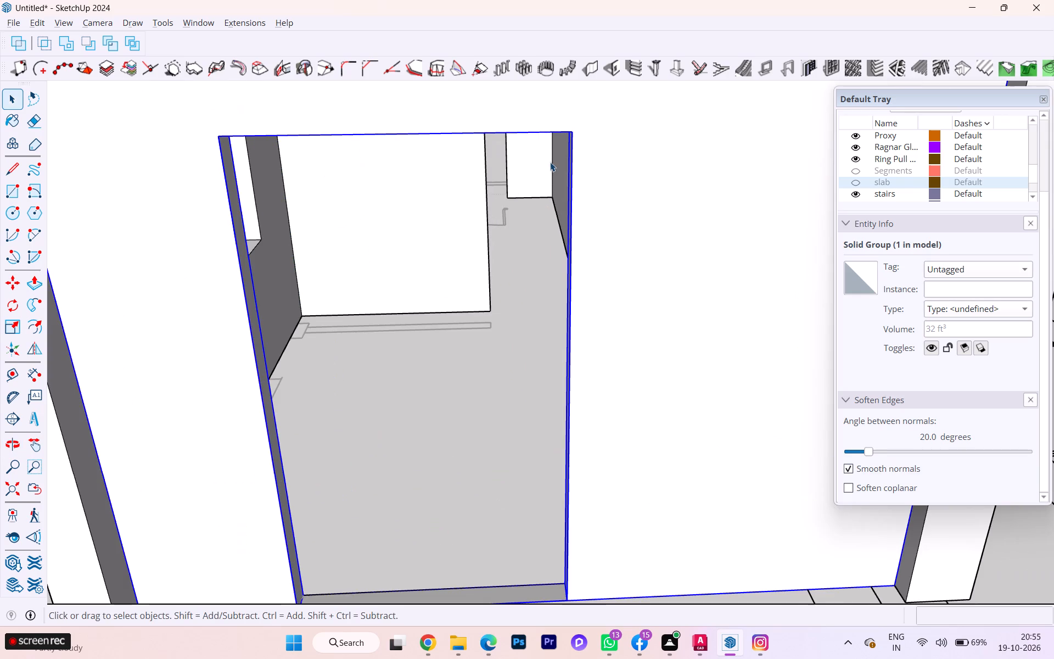
middle_click_drag(528, 137, 521, 74)
scroll(456, 395, "down", 6)
scroll(445, 428, "up", 1)
scroll(445, 429, "down", 3)
scroll(455, 477, "down", 1)
scroll(455, 477, "up", 4)
scroll(455, 477, "down", 1)
scroll(455, 477, "up", 3)
scroll(455, 477, "down", 6)
scroll(485, 476, "up", 3)
scroll(485, 476, "down", 2)
middle_click_drag(503, 201, 502, 155)
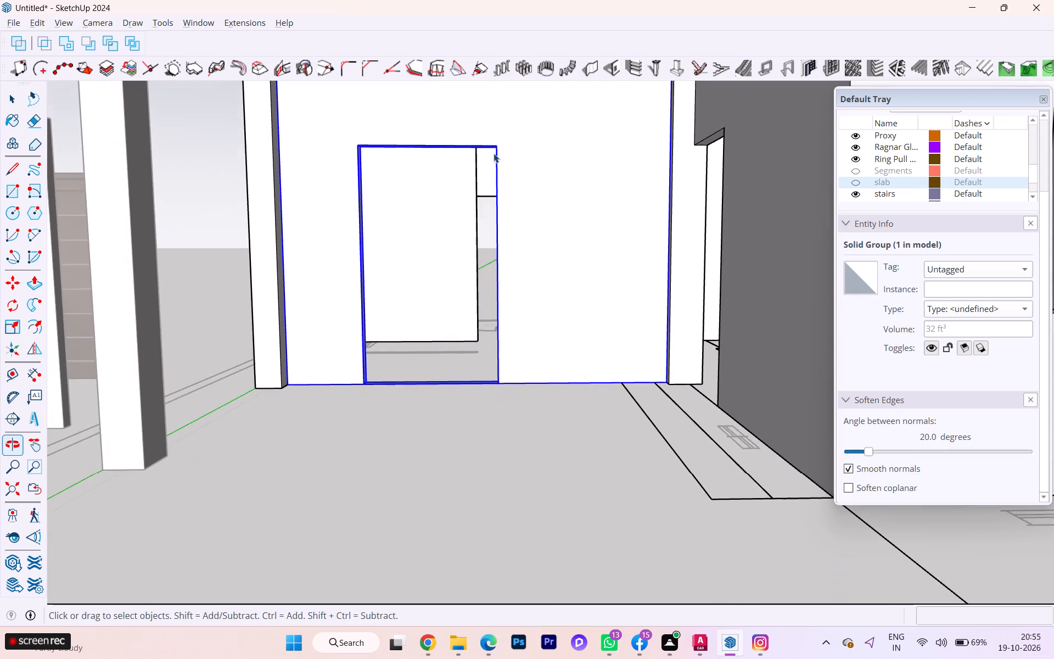
scroll(480, 150, "up", 3)
scroll(377, 647, "down", 17)
scroll(407, 498, "up", 4)
scroll(407, 498, "down", 4)
scroll(407, 507, "up", 1)
scroll(407, 510, "down", 2)
scroll(408, 513, "up", 2)
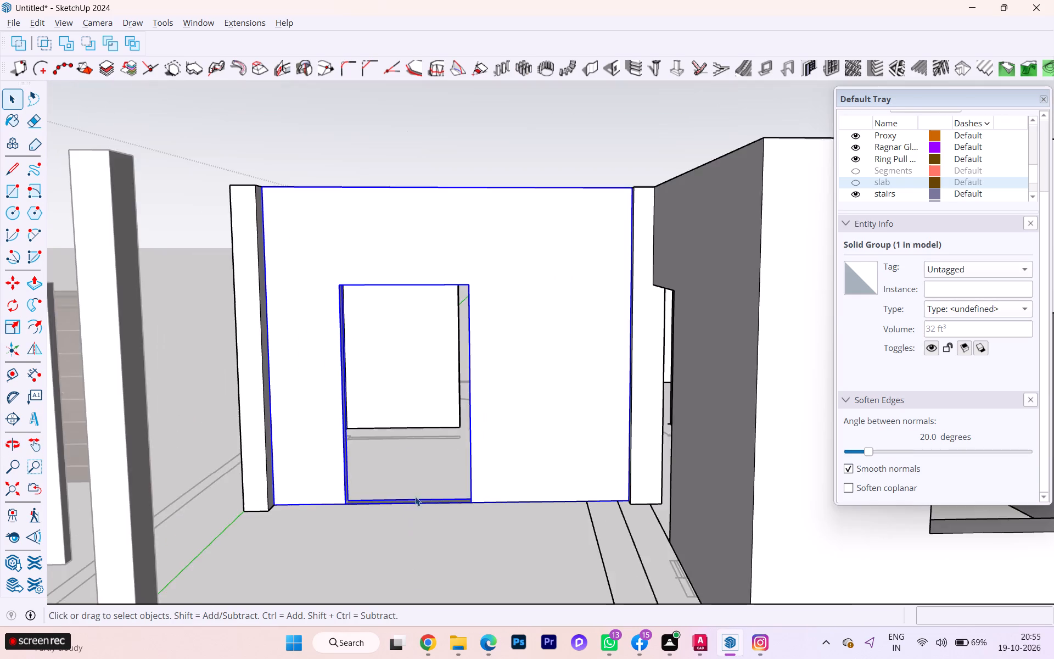
scroll(418, 483, "down", 1)
scroll(451, 318, "down", 1)
middle_click_drag(424, 242, 476, 128)
scroll(459, 196, "up", 3)
scroll(464, 205, "down", 1)
scroll(464, 205, "up", 10)
scroll(464, 205, "down", 7)
scroll(464, 205, "up", 9)
scroll(469, 209, "down", 2)
scroll(469, 209, "up", 1)
scroll(469, 209, "down", 1)
scroll(469, 209, "up", 1)
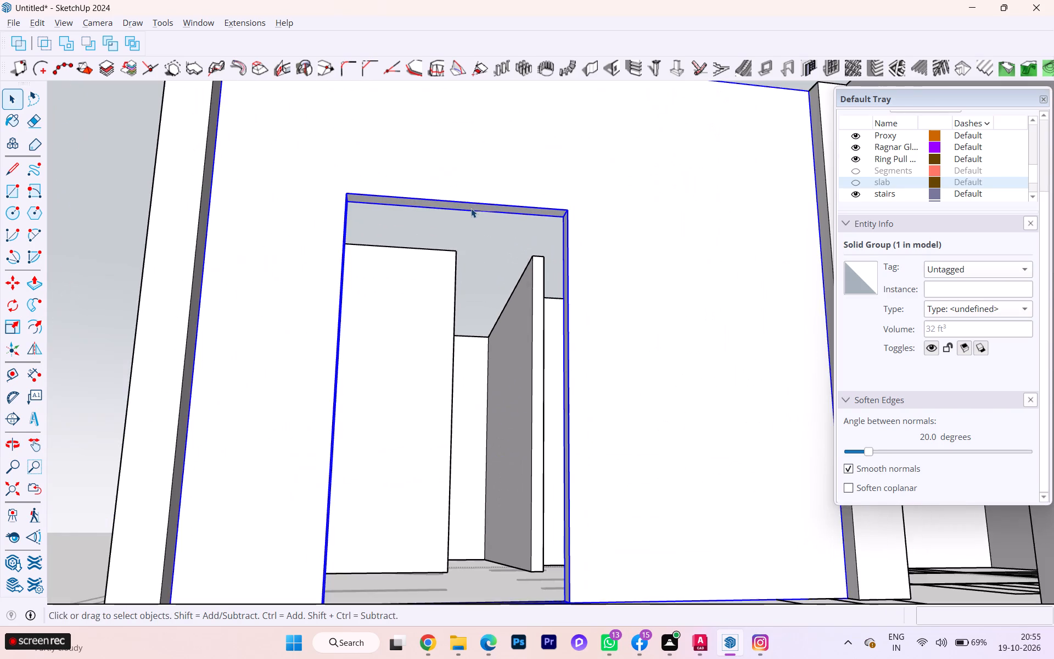
Inside the front wall group, push/pull the door opening's head face 7' down to the floor to close the opening.
left_click(471, 208)
scroll(471, 208, "up", 1)
scroll(471, 208, "down", 1)
scroll(471, 208, "up", 9)
scroll(471, 208, "down", 2)
scroll(471, 208, "up", 3)
scroll(471, 208, "down", 1)
scroll(471, 208, "up", 5)
scroll(471, 208, "down", 1)
scroll(471, 208, "up", 3)
scroll(472, 208, "down", 1)
scroll(472, 208, "up", 1)
scroll(472, 208, "down", 3)
scroll(472, 208, "up", 1)
double_click(472, 208)
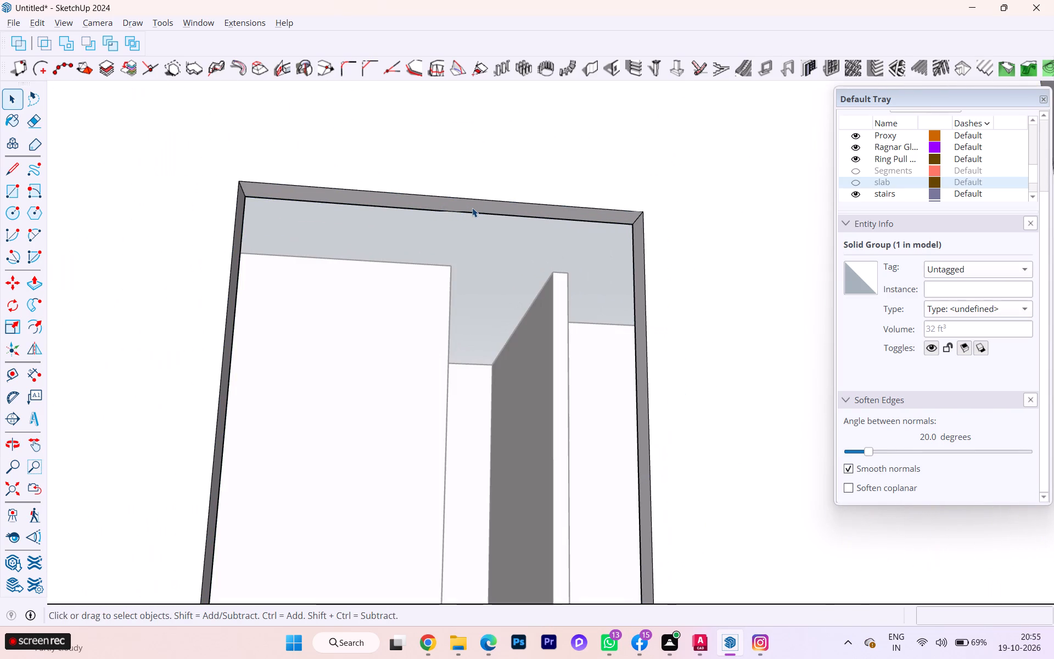
left_click(472, 208)
key("p")
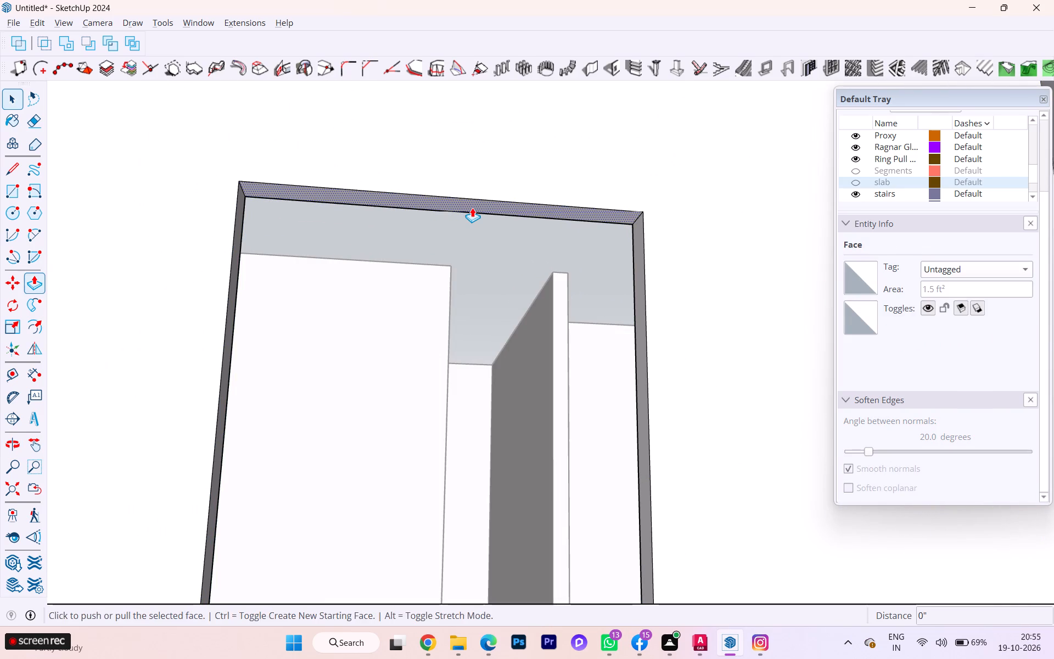
left_click(472, 208)
scroll(482, 306, "down", 1)
scroll(482, 306, "up", 1)
scroll(482, 306, "down", 3)
scroll(482, 306, "up", 3)
scroll(482, 306, "down", 4)
scroll(484, 300, "up", 1)
scroll(484, 300, "down", 4)
scroll(484, 300, "up", 3)
scroll(484, 300, "down", 1)
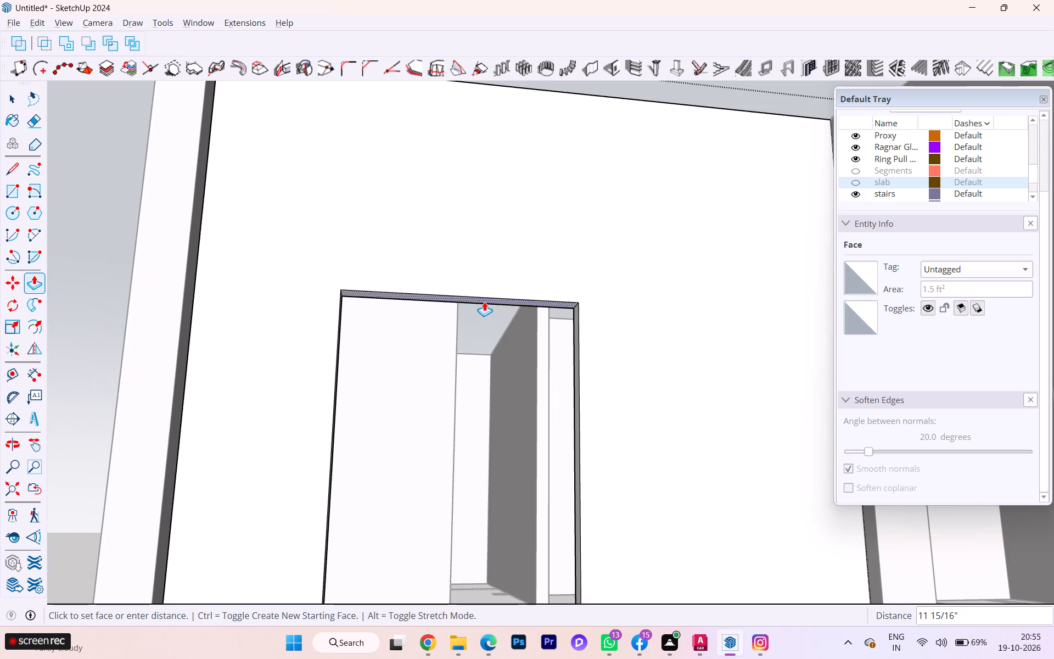
scroll(484, 302, "down", 6)
scroll(480, 308, "up", 1)
scroll(480, 308, "down", 3)
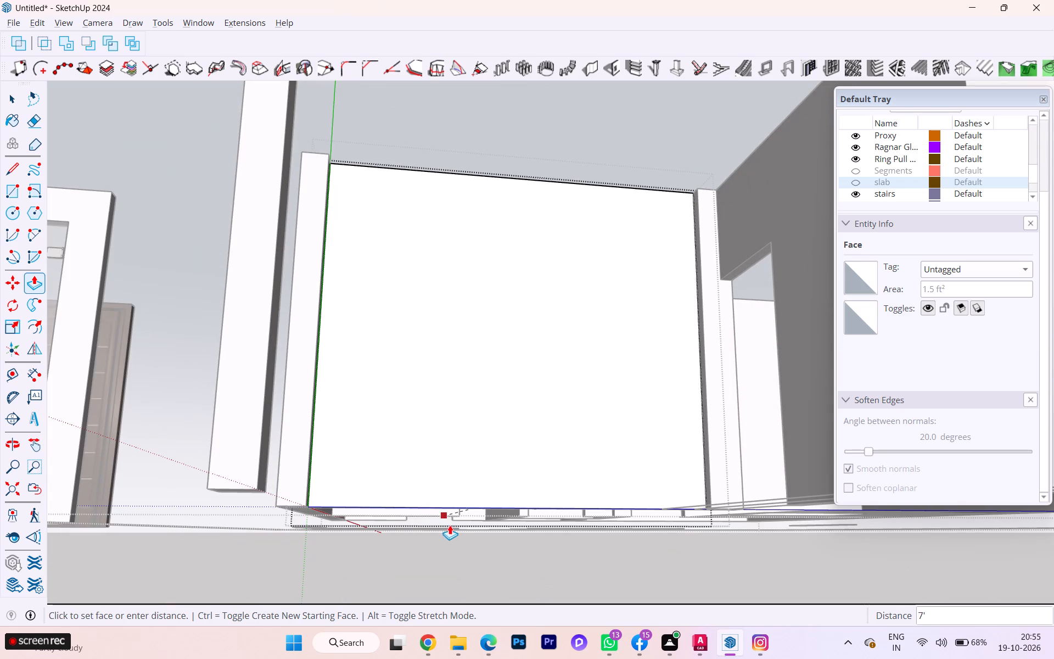
left_click(450, 520)
scroll(503, 499, "down", 1)
middle_click_drag(503, 504, 472, 556)
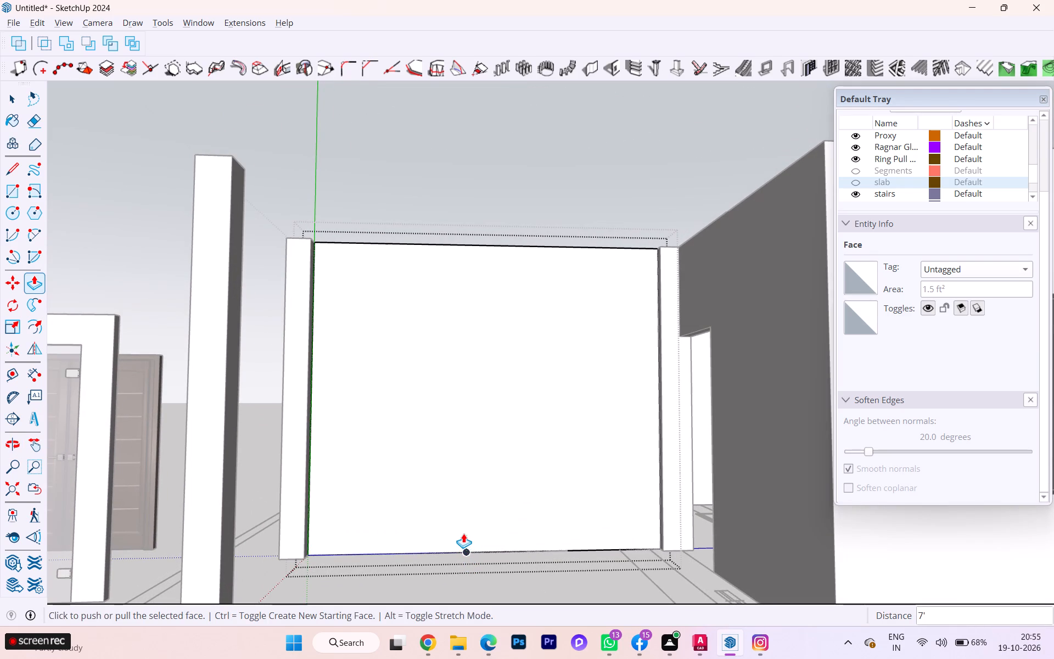
key("space")
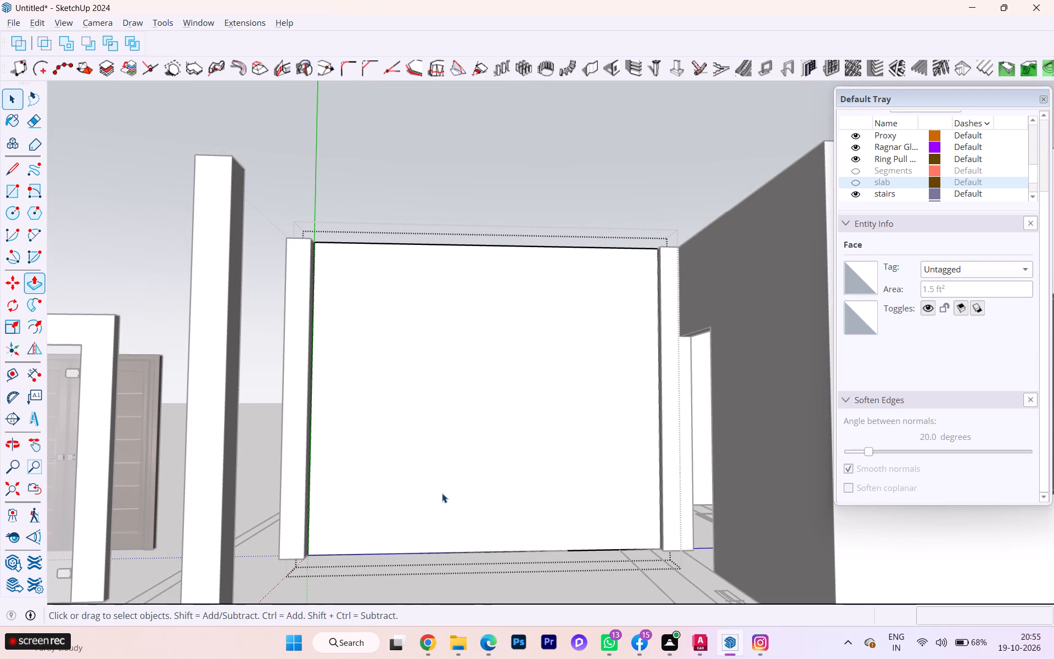
Turn on the display of hidden back edges in the model.
scroll(446, 506, "down", 3)
scroll(446, 506, "up", 3)
scroll(446, 506, "down", 1)
scroll(444, 555, "down", 1)
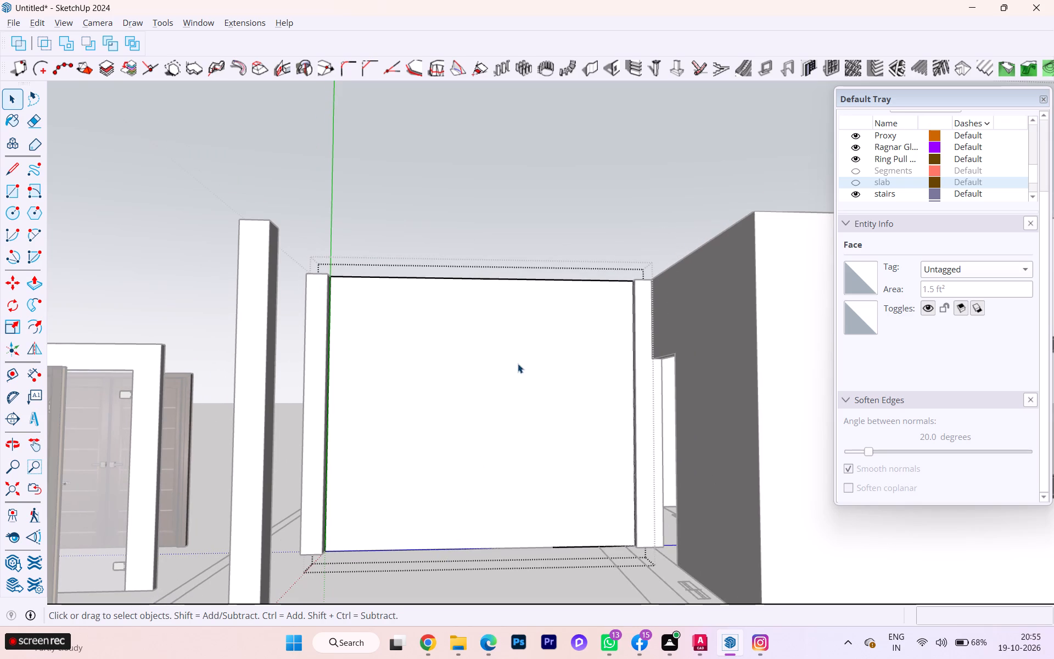
key("k")
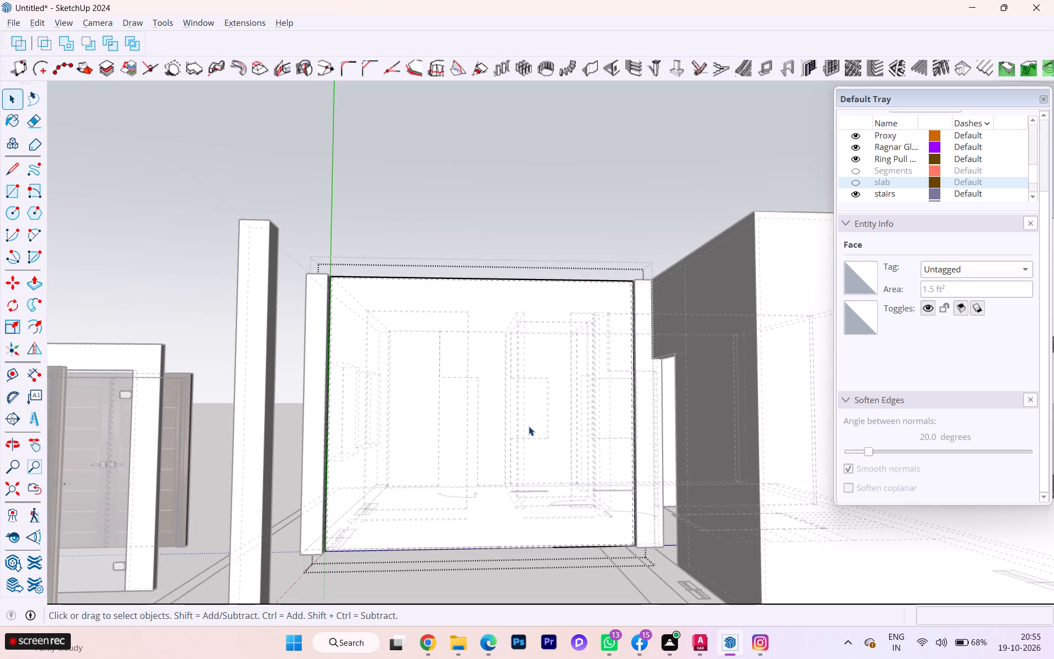
Set the opening width to 4' in the Create Wall Opening tool and start placing the opening.
left_click(618, 76)
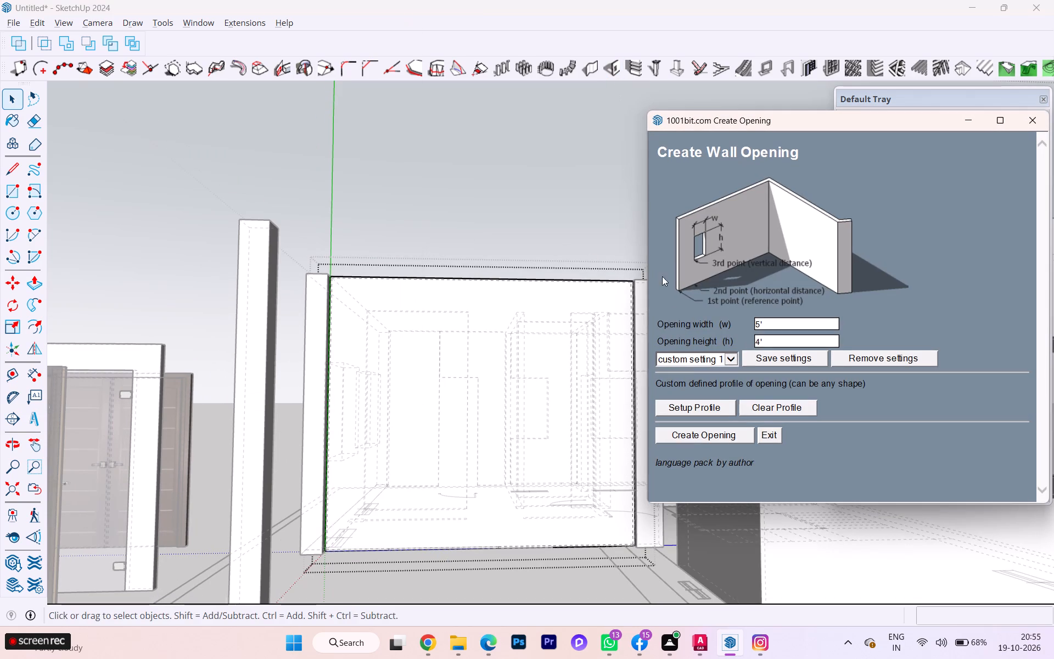
left_click_drag(770, 328, 751, 328)
type("4'")
left_click(688, 437)
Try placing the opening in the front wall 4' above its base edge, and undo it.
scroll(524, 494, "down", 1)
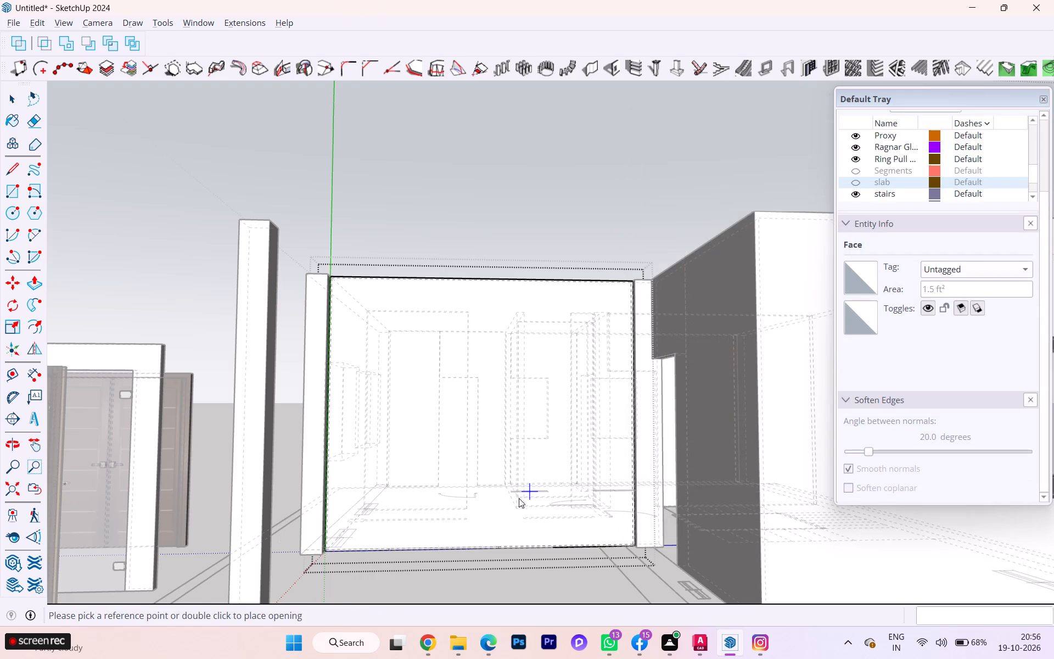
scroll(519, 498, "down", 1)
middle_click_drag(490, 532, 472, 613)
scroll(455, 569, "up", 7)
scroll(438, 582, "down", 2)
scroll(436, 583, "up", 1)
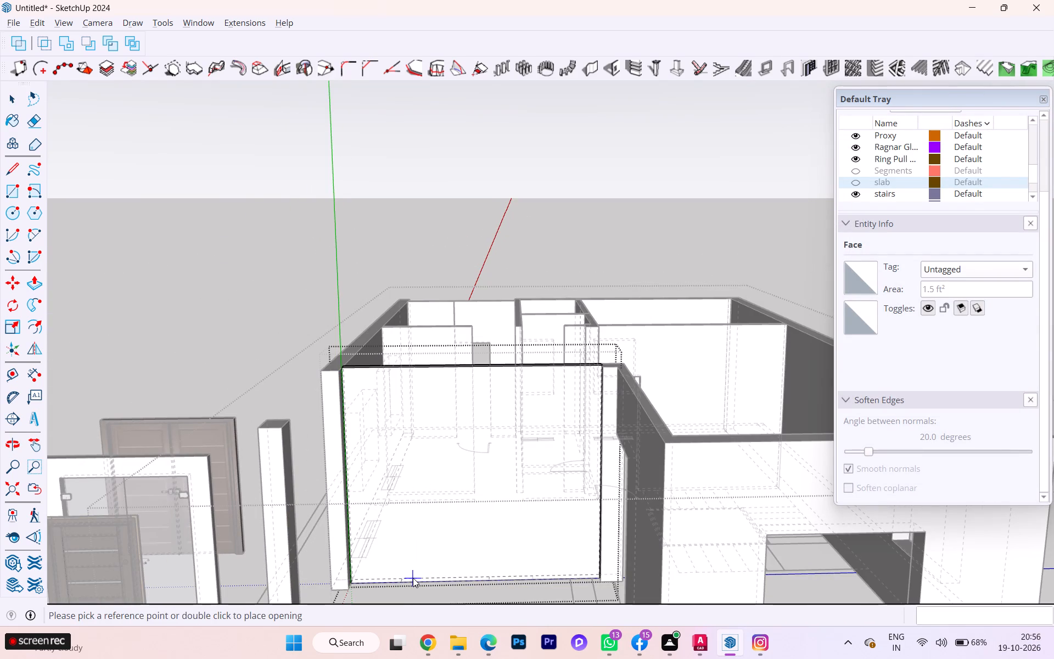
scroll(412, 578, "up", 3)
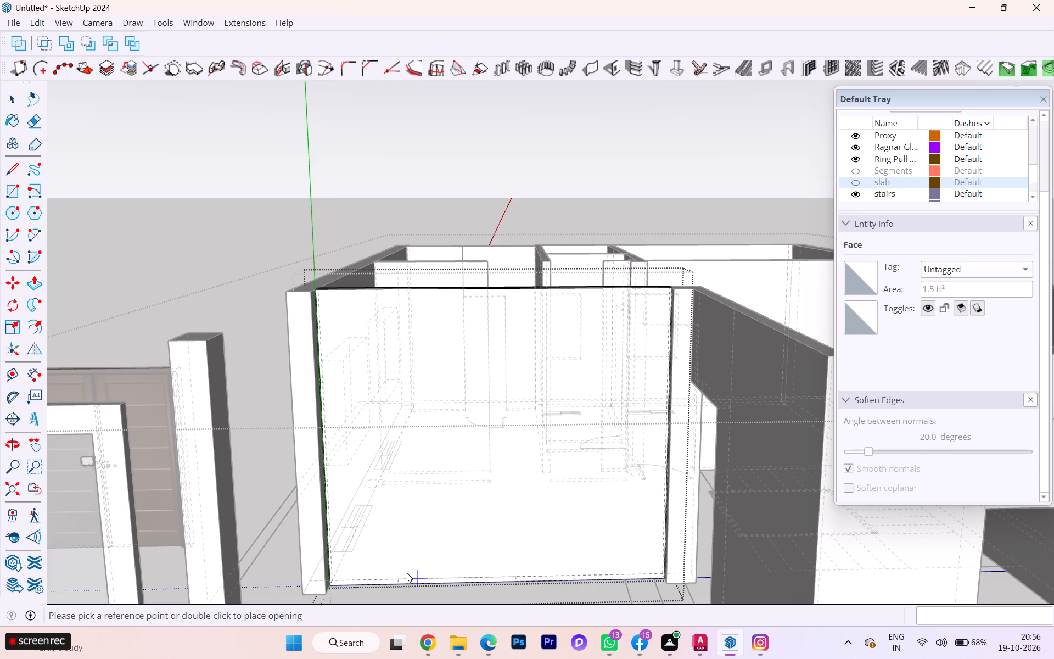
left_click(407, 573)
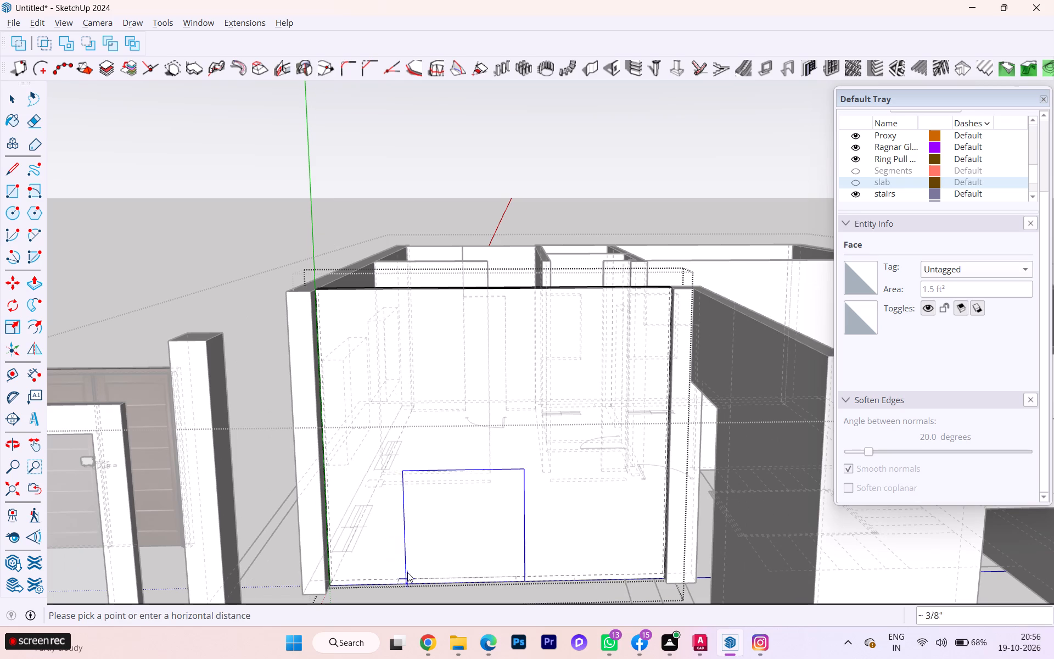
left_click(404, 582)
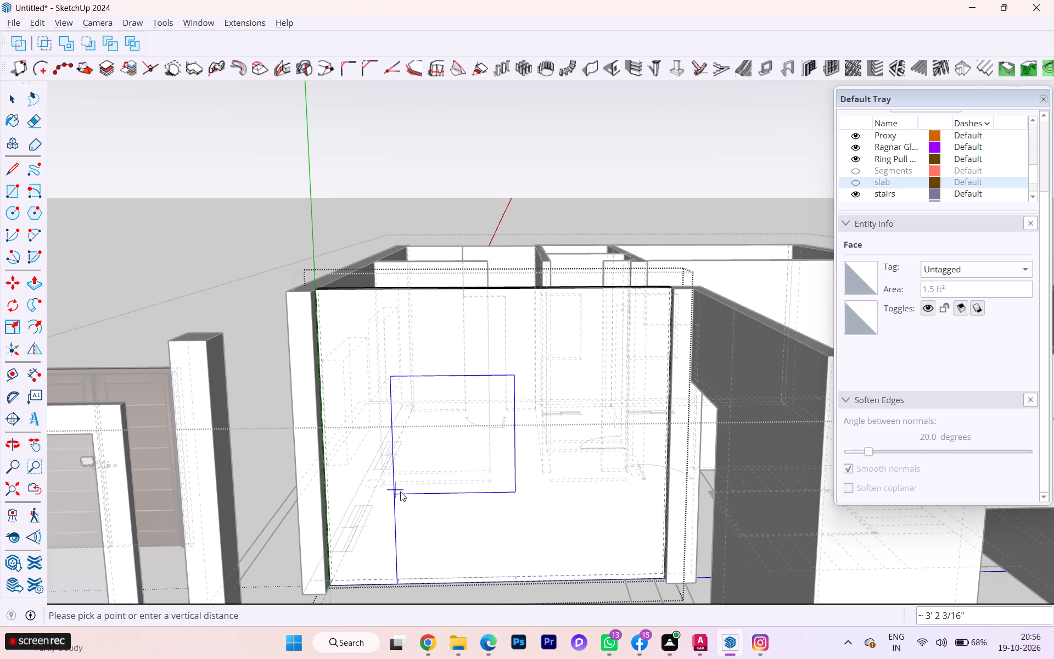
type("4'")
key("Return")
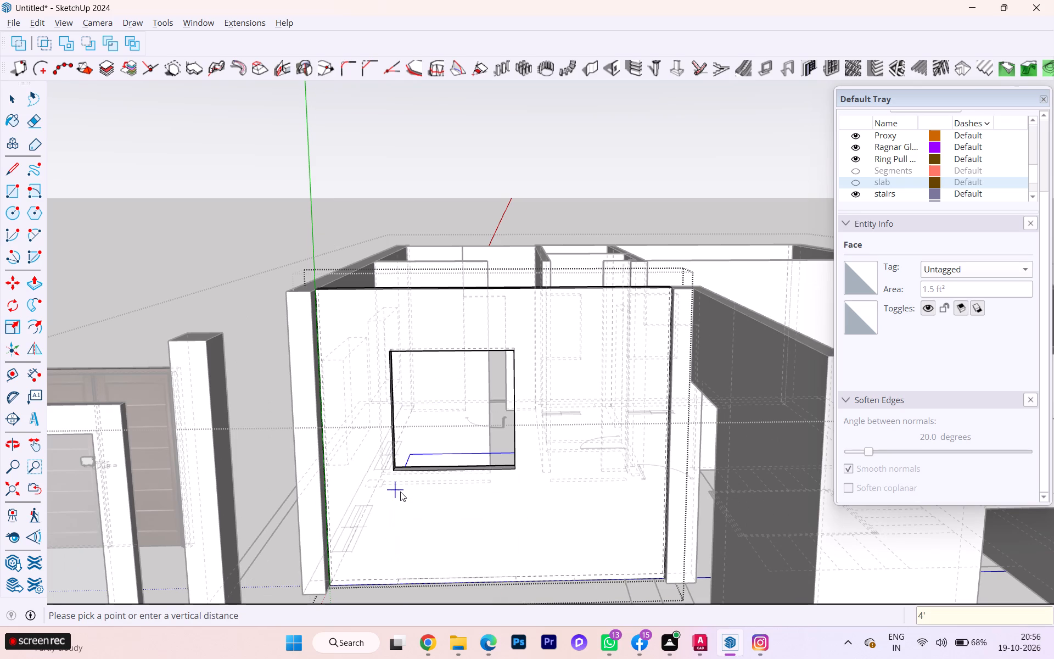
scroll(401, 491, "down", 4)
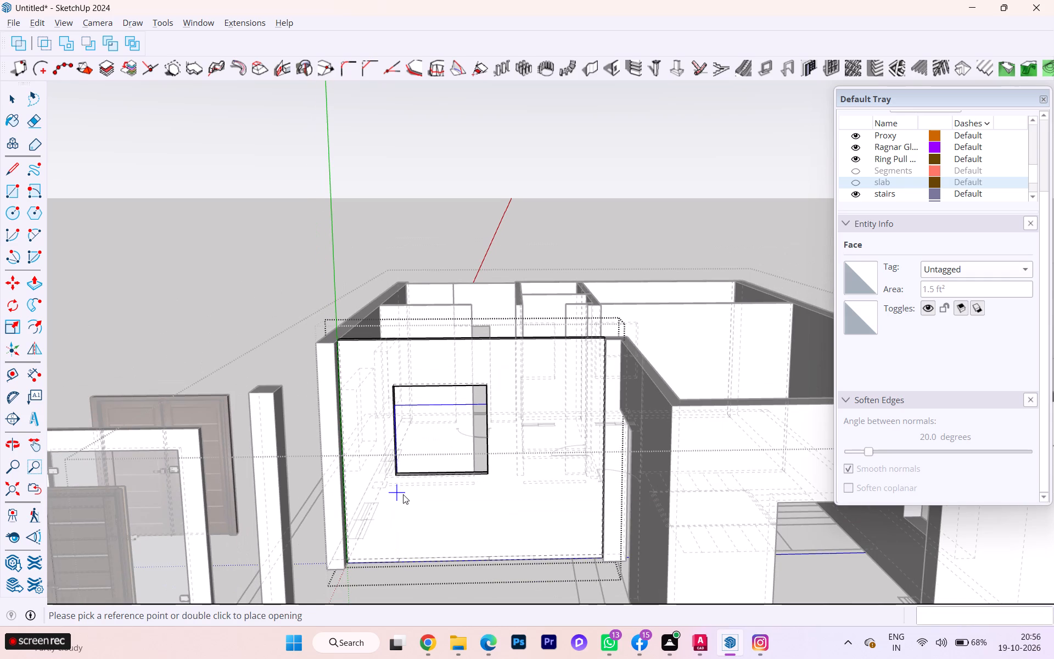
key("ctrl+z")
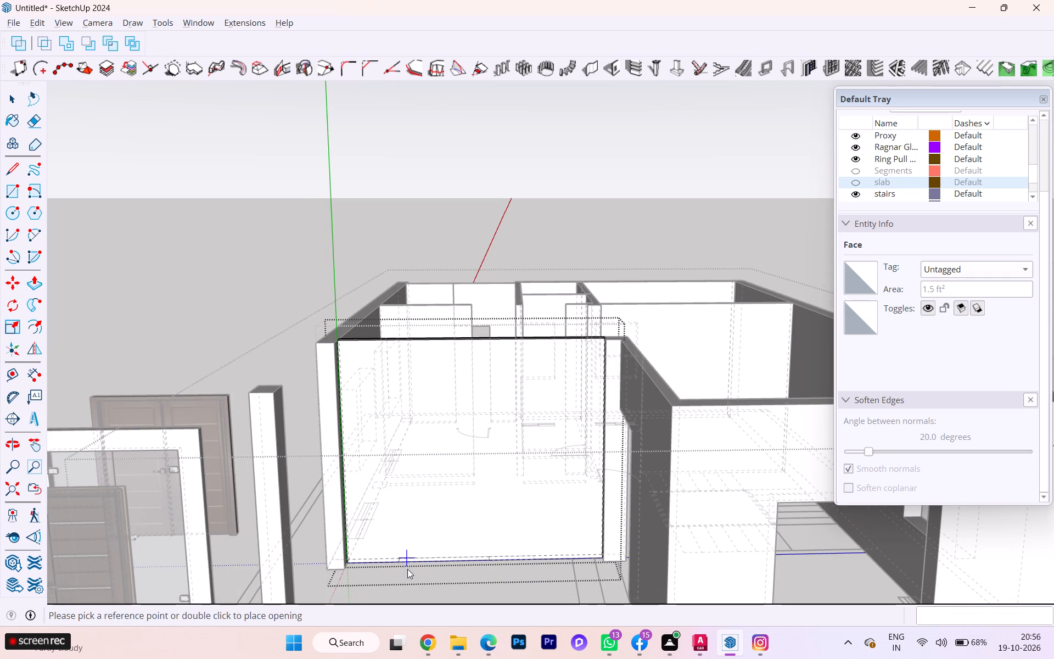
Create the 4' by 4' opening in the front wall with its sill 3' above the wall's base edge.
left_click(410, 558)
left_click(415, 559)
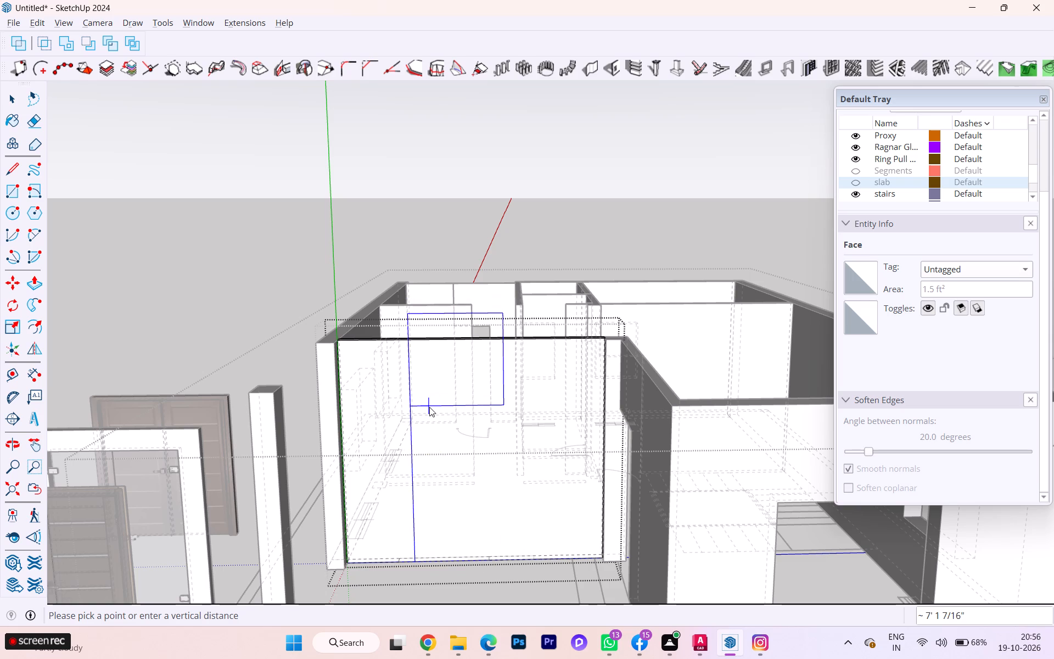
type("3'")
key("Return")
key("Escape")
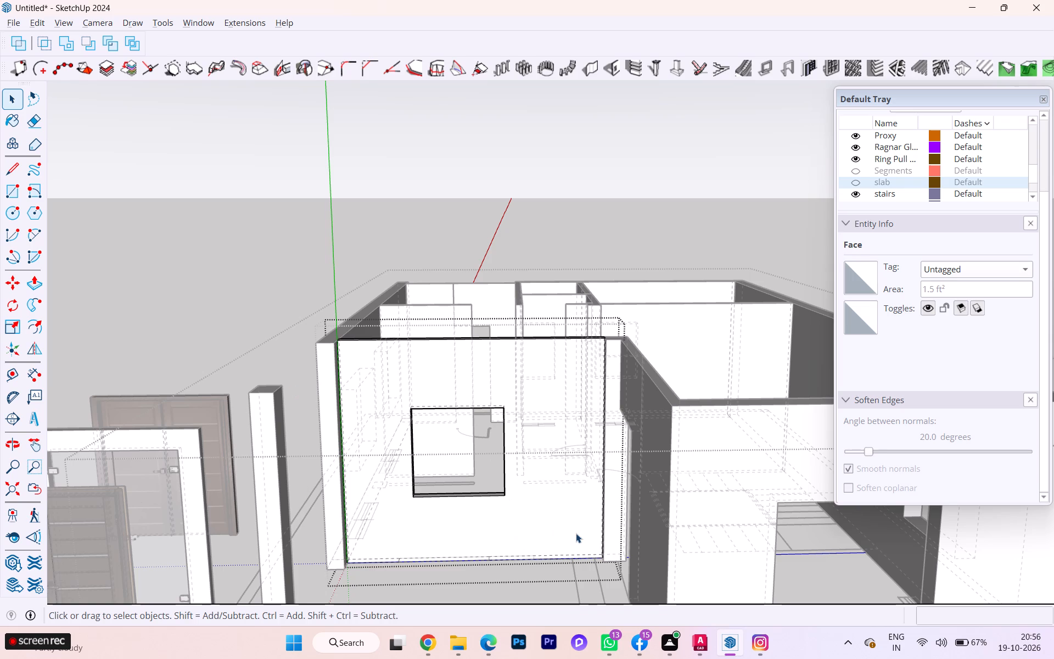
Examine the new opening in the front wall from farther back and from above.
scroll(579, 534, "down", 1)
scroll(481, 482, "down", 1)
scroll(448, 444, "down", 3)
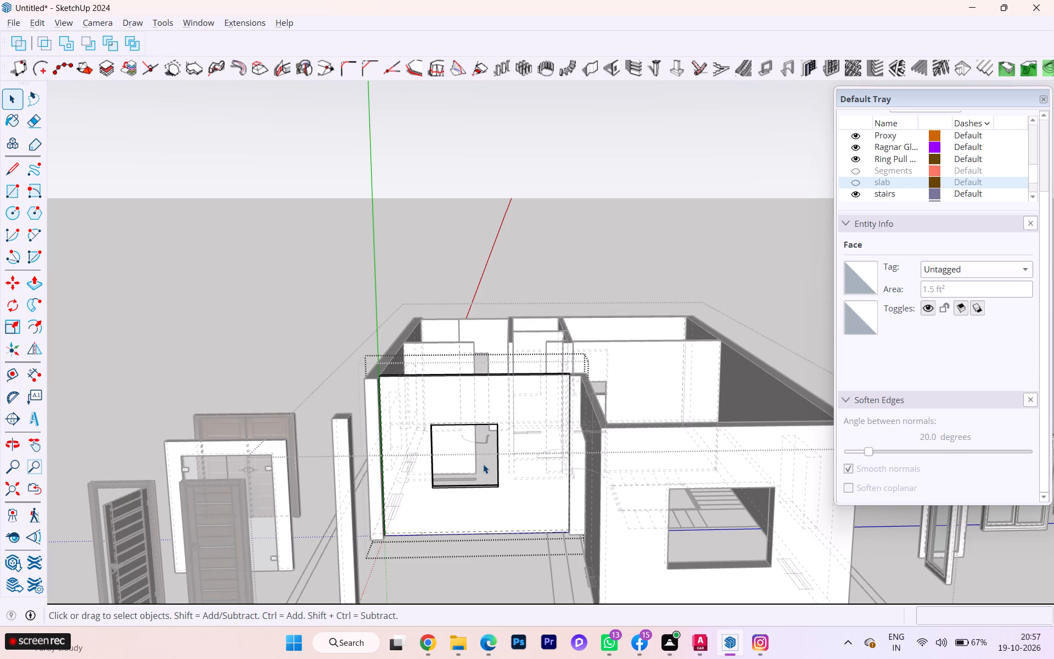
scroll(345, 456, "down", 2)
scroll(343, 456, "up", 1)
scroll(332, 453, "down", 5)
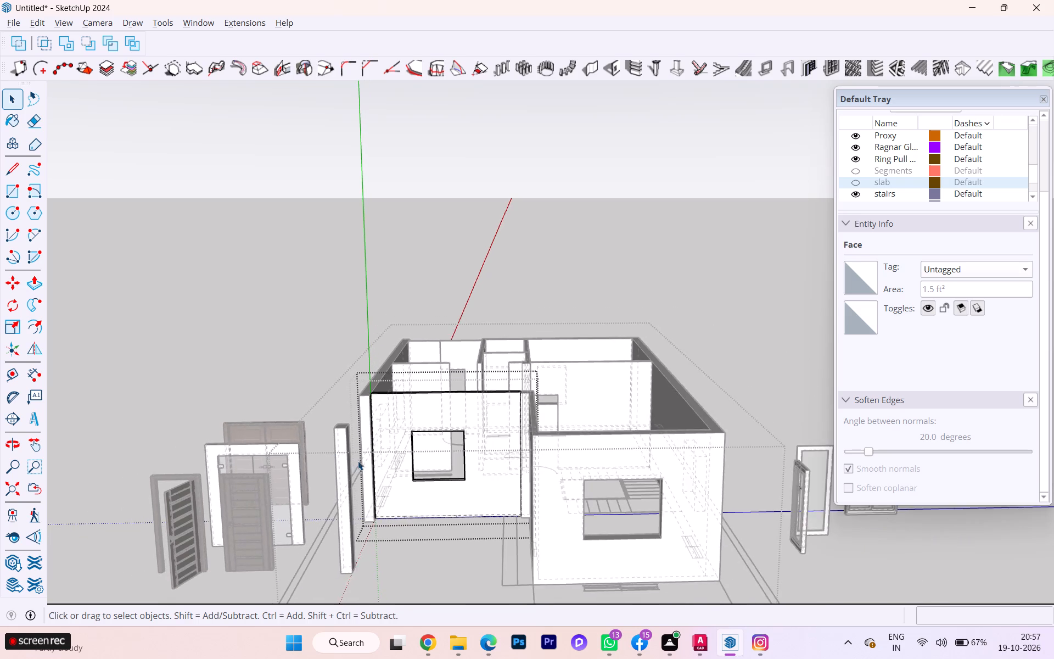
middle_click_drag(358, 487, 357, 567)
scroll(374, 445, "up", 2)
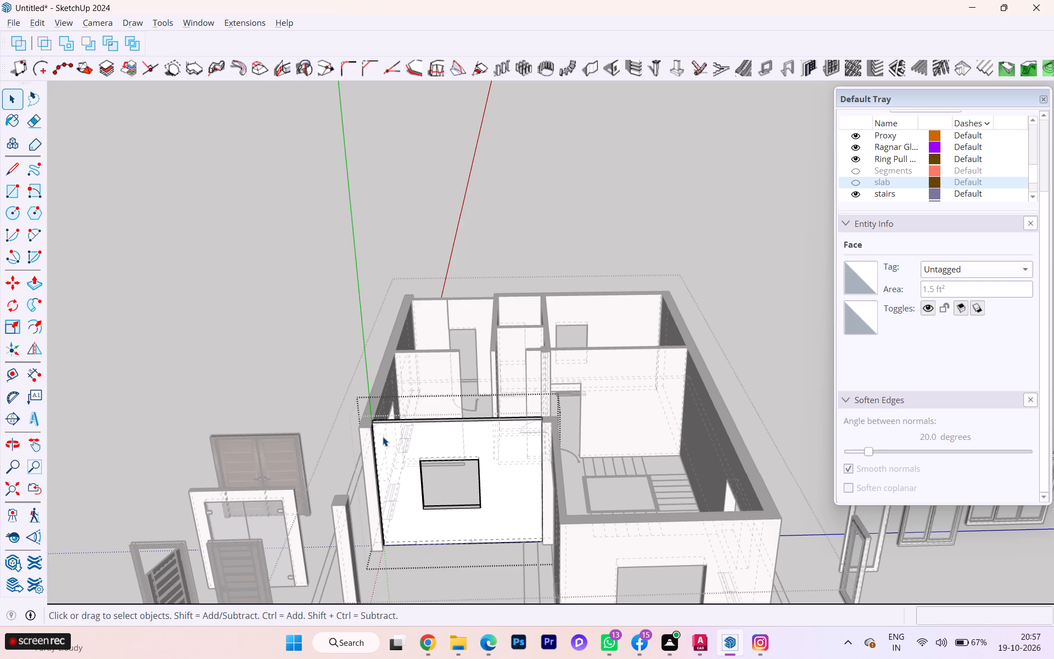
scroll(383, 437, "up", 1)
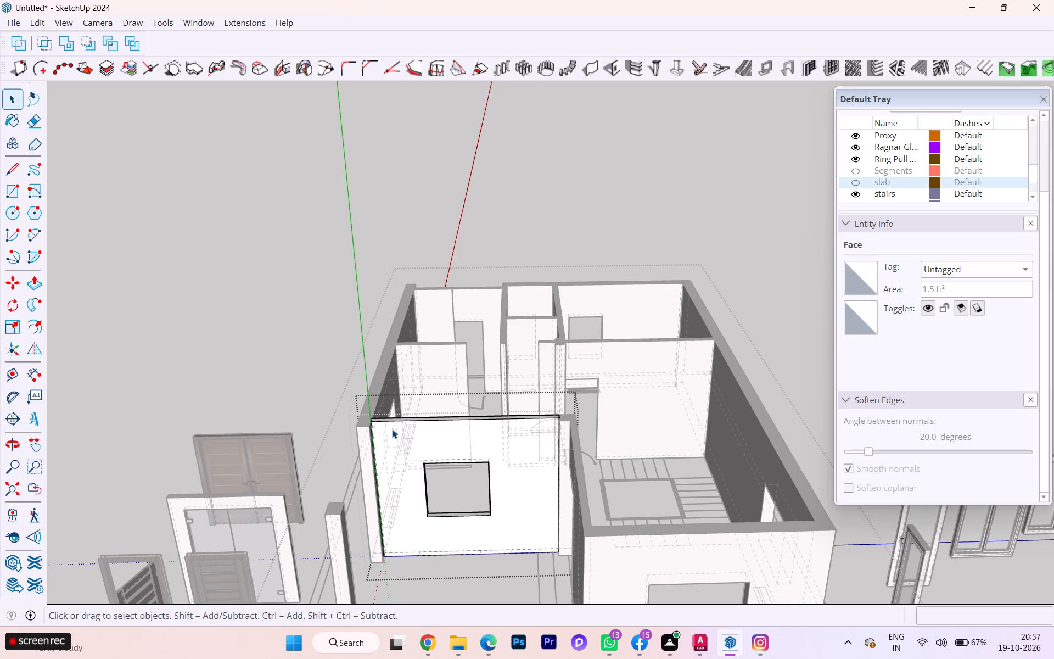
scroll(396, 418, "up", 4)
scroll(406, 421, "down", 1)
scroll(406, 421, "up", 3)
scroll(406, 421, "down", 6)
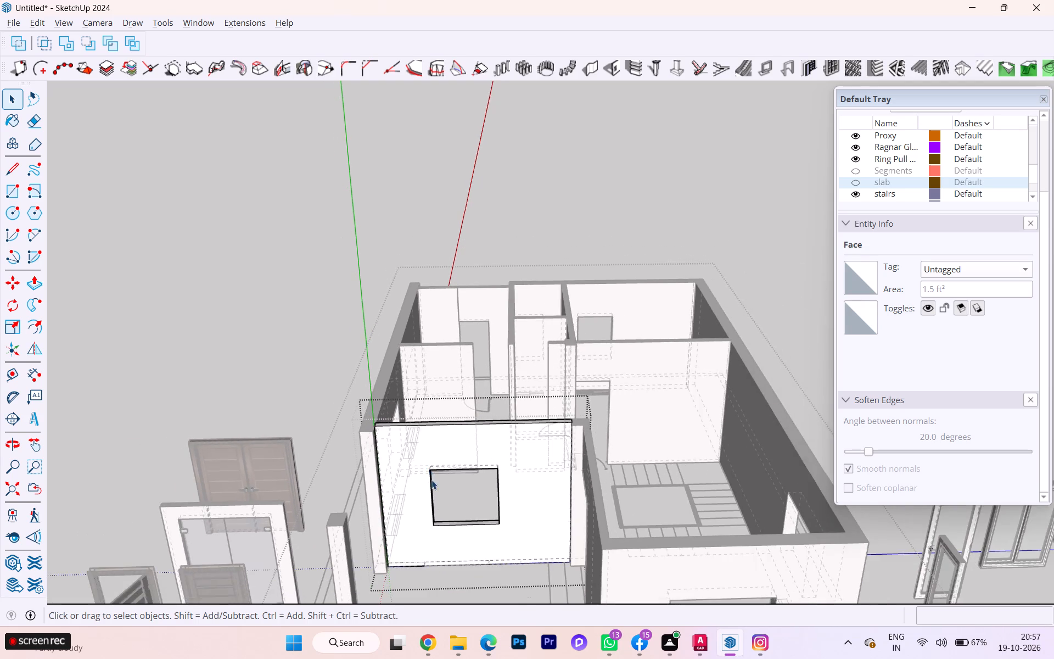
middle_click_drag(433, 482, 438, 524)
Leave the front wall group and its enclosing house group to return to the model's top level.
left_click(269, 390)
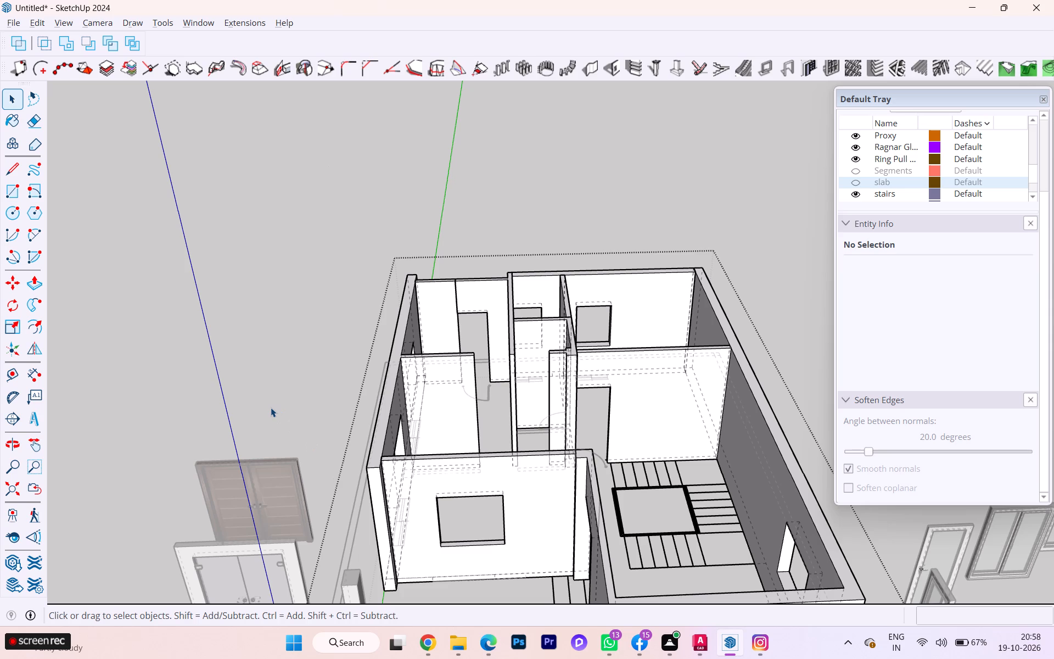
double_click(312, 368)
scroll(254, 386, "down", 2)
double_click(251, 382)
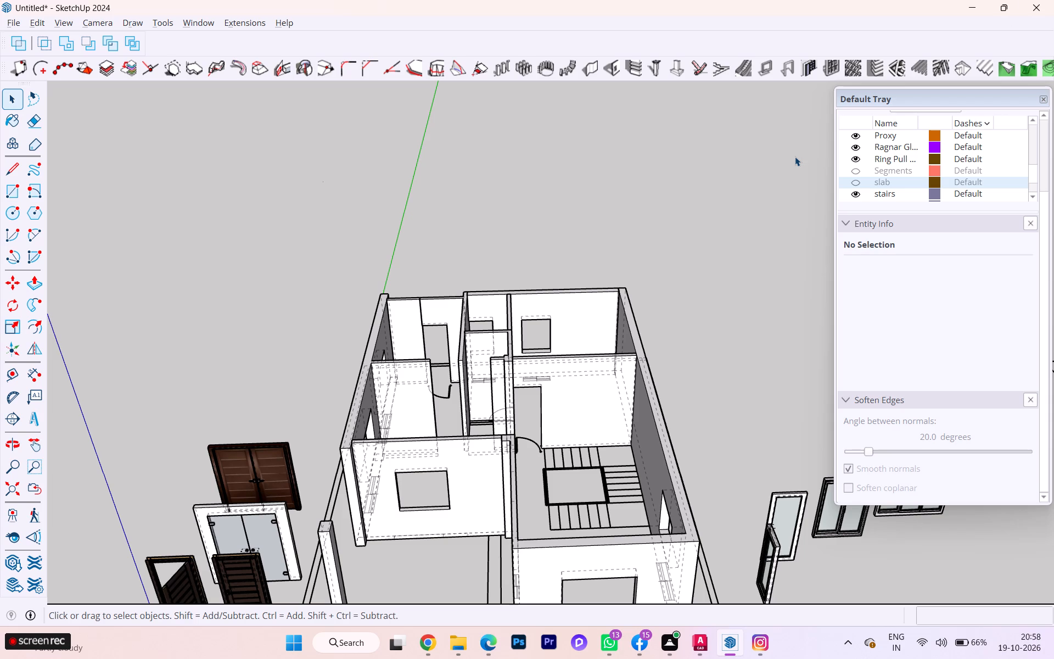
Open the Glass Door component that holds the window models beside the house for editing.
scroll(446, 303, "down", 2)
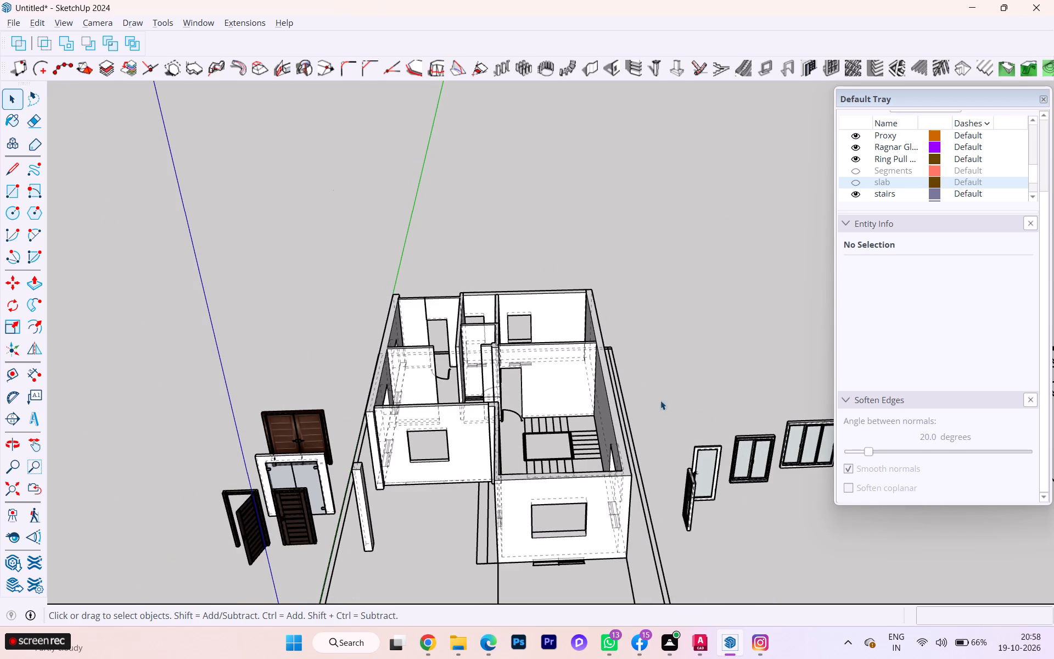
scroll(749, 458, "up", 2)
left_click(742, 450)
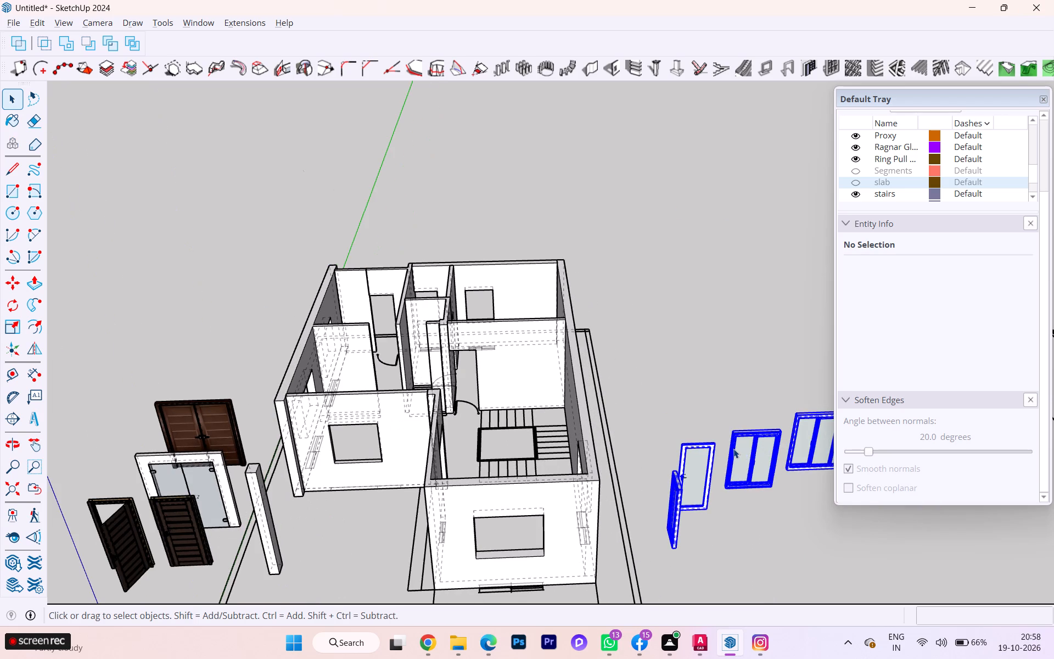
double_click(733, 448)
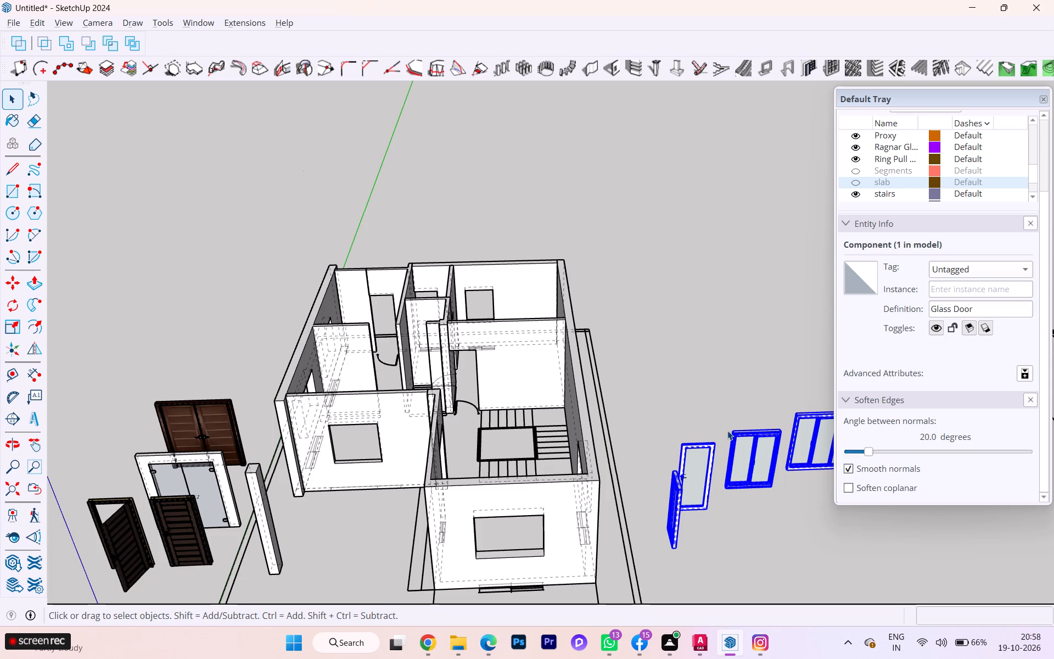
Move the two-pane window group about 33' 5" so its bottom corner sits at the lower corner of the front wall's new opening.
left_click(743, 449)
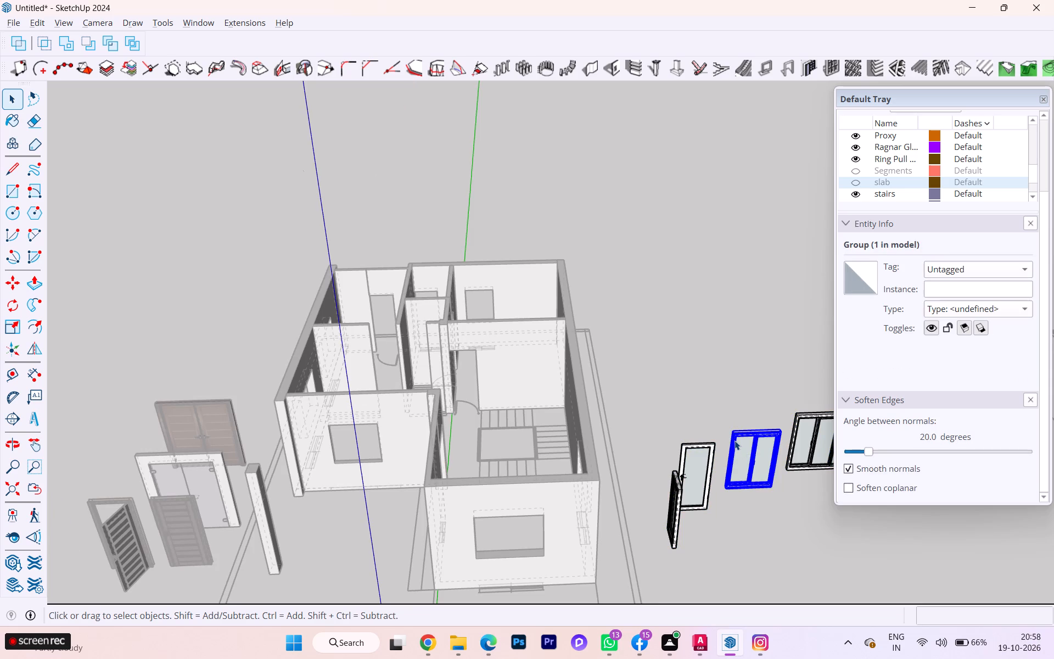
left_click(735, 440)
key("m")
key("Return")
scroll(710, 492, "up", 1)
scroll(710, 492, "down", 2)
scroll(710, 492, "up", 4)
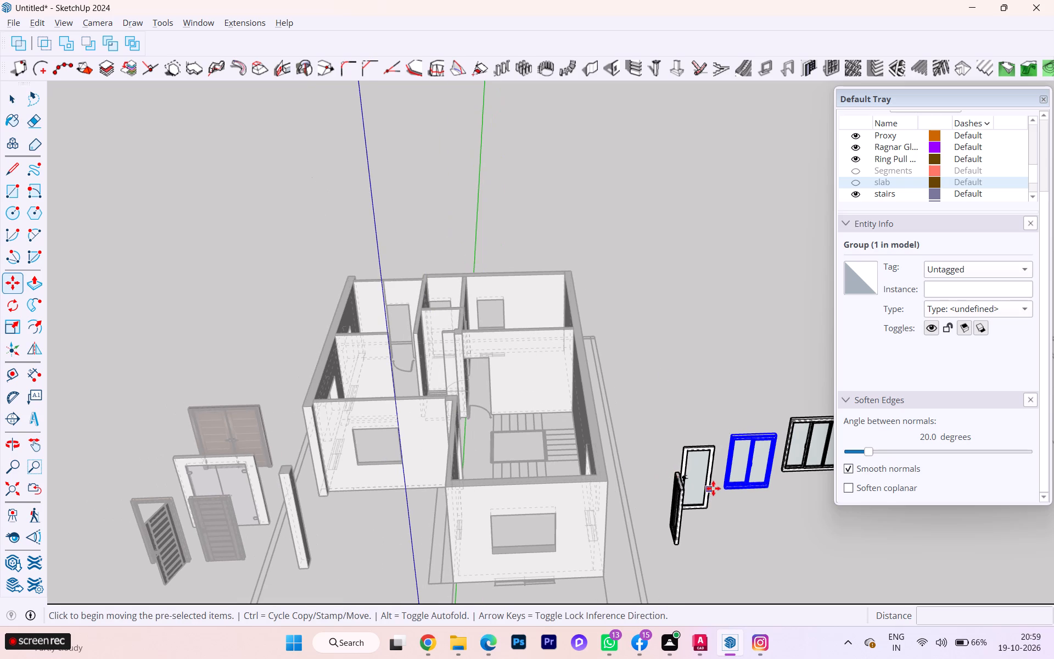
left_click(719, 484)
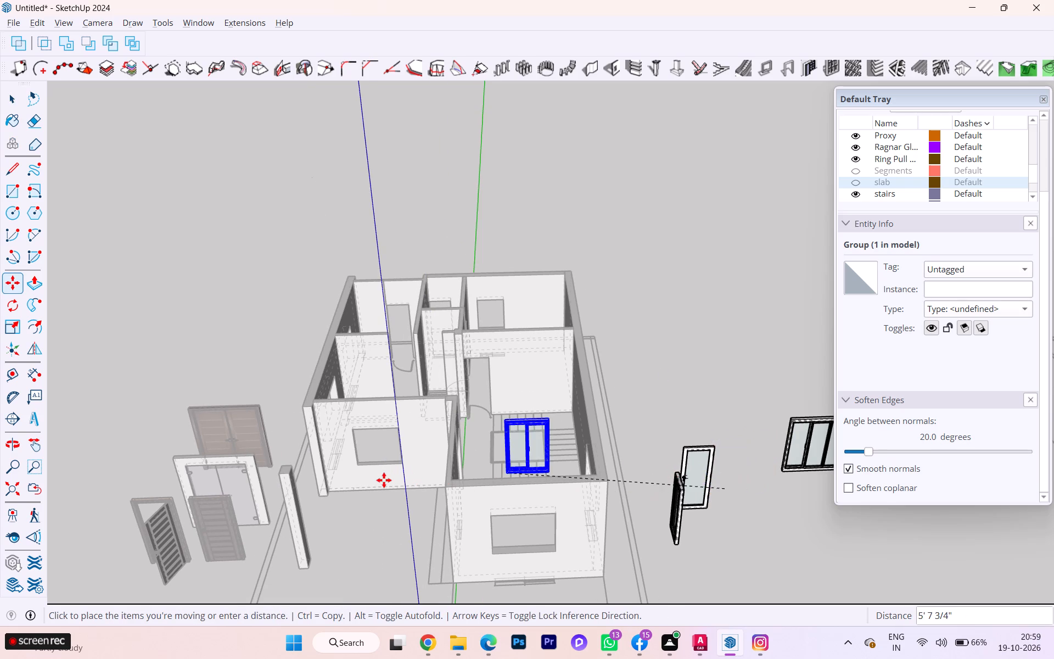
scroll(387, 479, "up", 5)
scroll(384, 481, "down", 1)
scroll(384, 481, "up", 2)
scroll(384, 481, "down", 1)
scroll(384, 481, "up", 6)
scroll(357, 457, "down", 1)
scroll(357, 457, "up", 6)
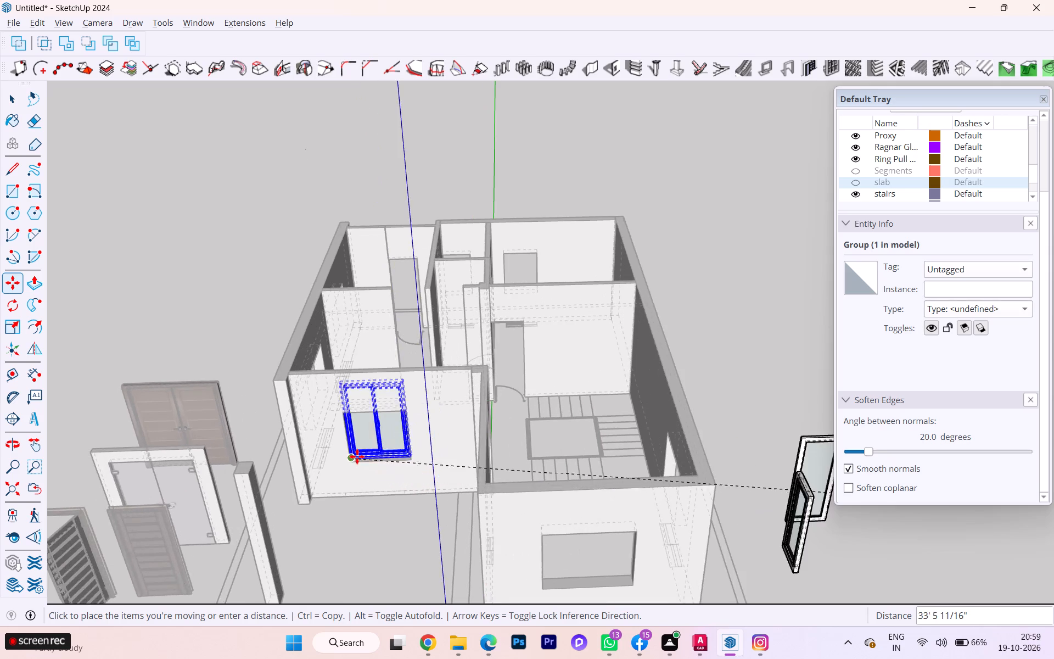
scroll(357, 456, "up", 7)
scroll(358, 456, "down", 1)
scroll(358, 456, "up", 4)
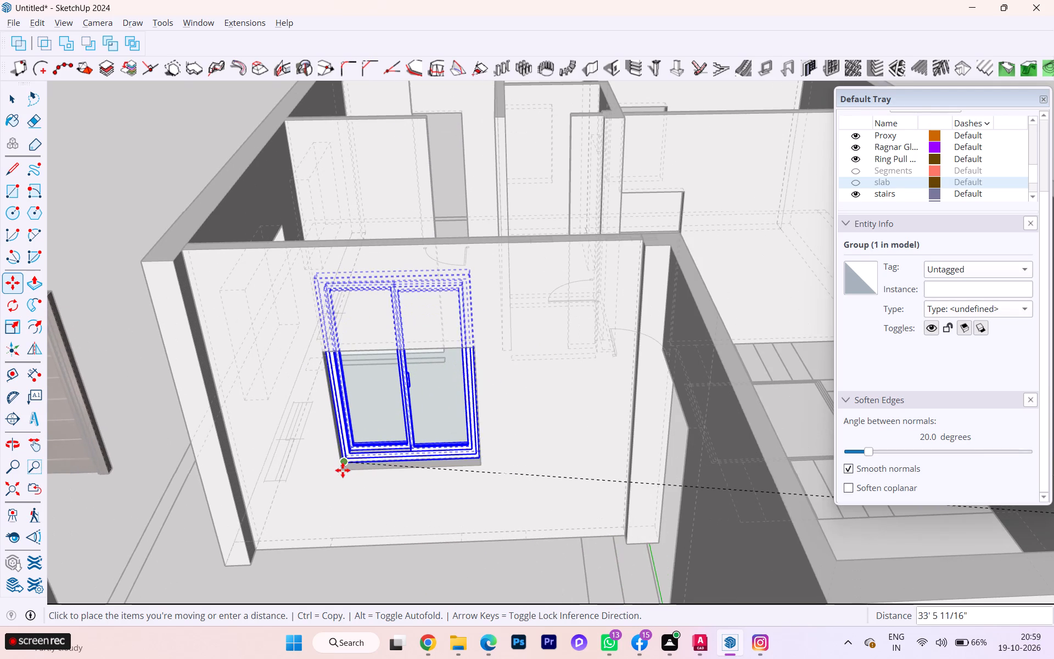
left_click(342, 476)
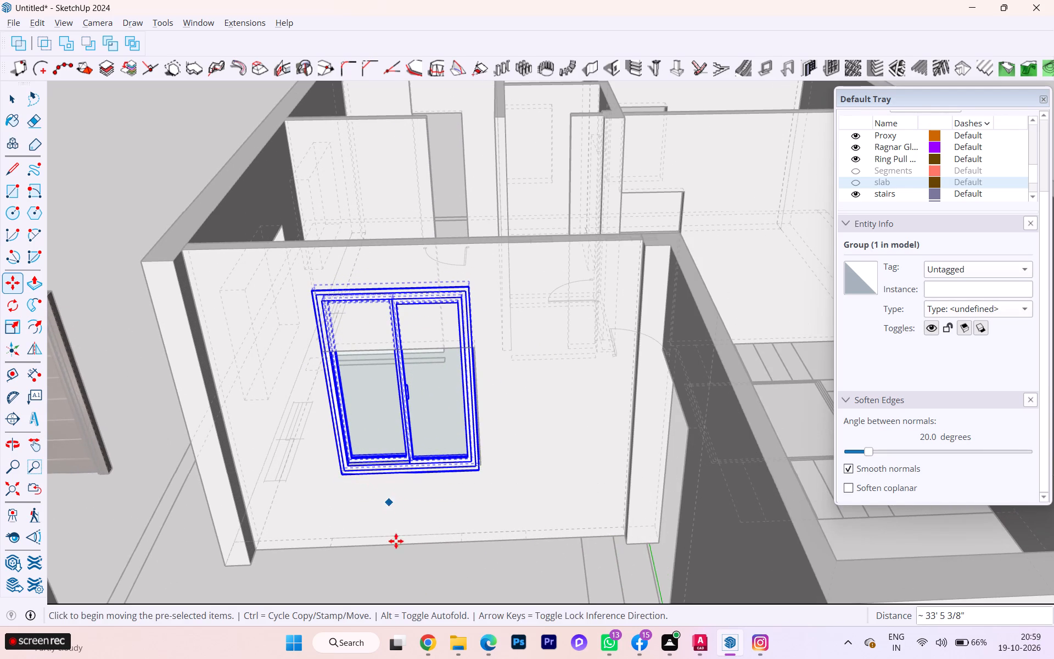
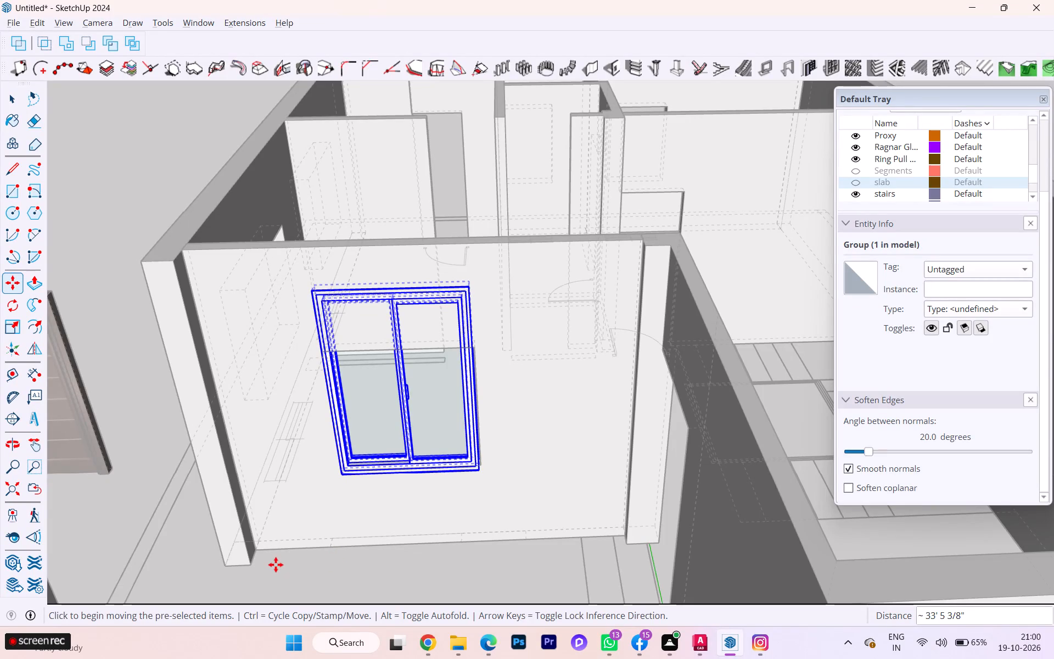
Scale the two-pane window group's height by about 0.67, lowering its top toward the top edge of the front wall's opening.
scroll(519, 491, "down", 6)
scroll(428, 425, "down", 1)
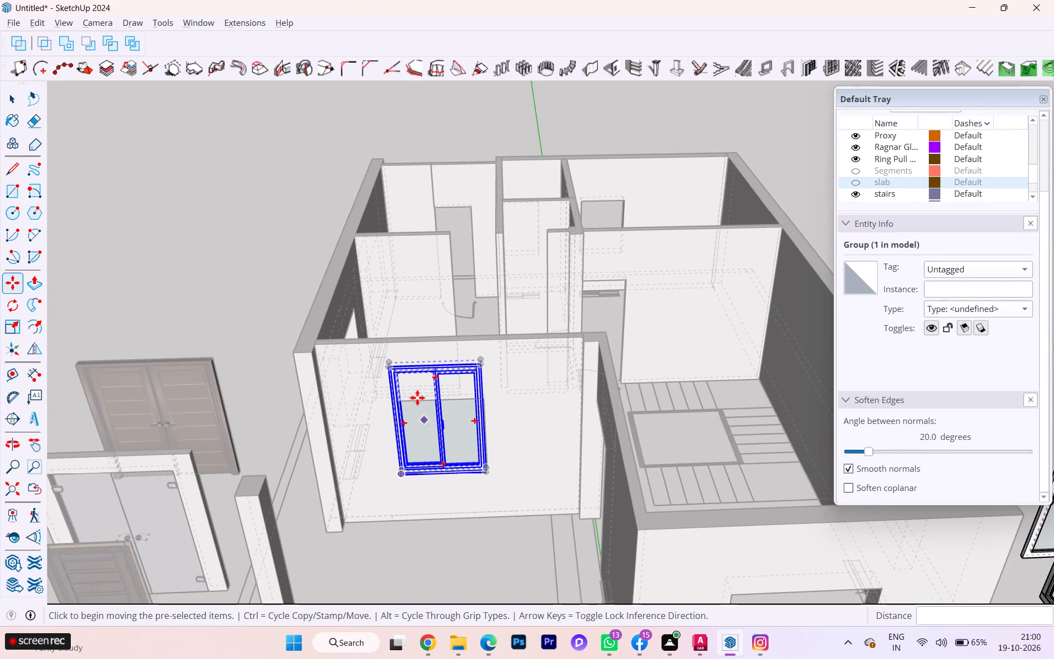
key("s")
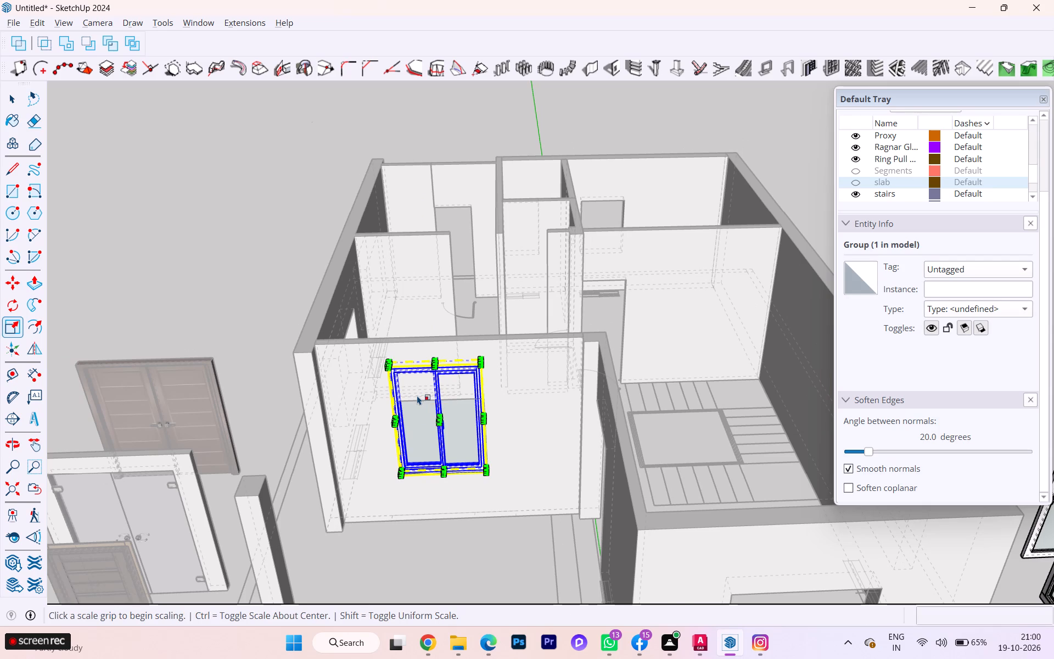
scroll(440, 341, "up", 5)
scroll(459, 367, "down", 3)
scroll(459, 367, "up", 3)
scroll(460, 368, "down", 1)
scroll(460, 368, "up", 1)
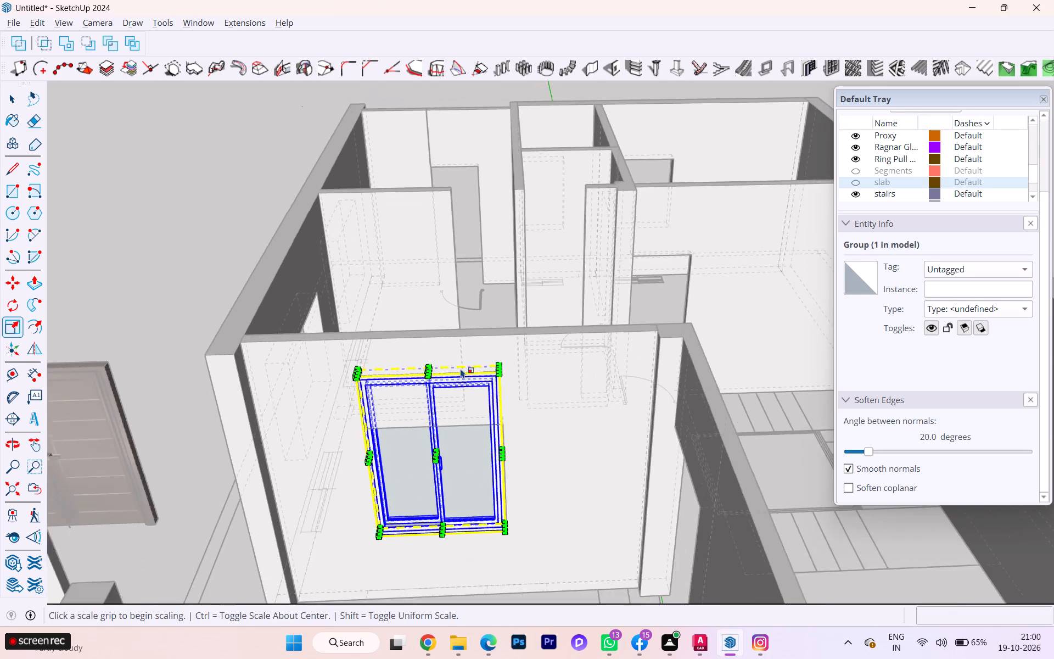
scroll(440, 369, "up", 8)
scroll(429, 370, "down", 1)
scroll(429, 370, "up", 6)
scroll(429, 370, "down", 1)
scroll(413, 367, "up", 5)
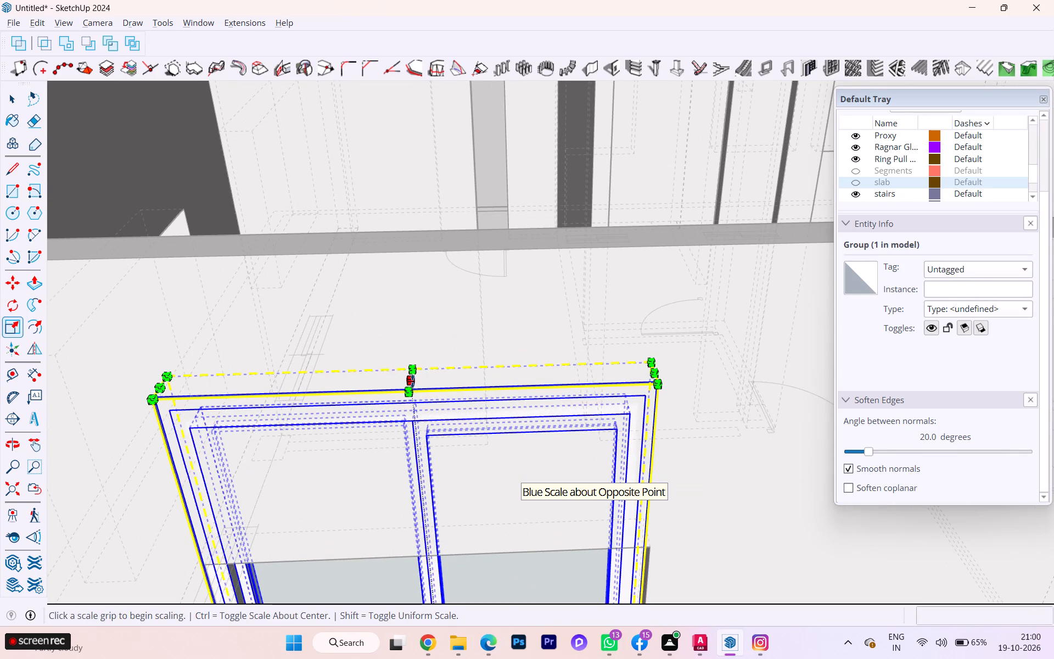
left_click(412, 381)
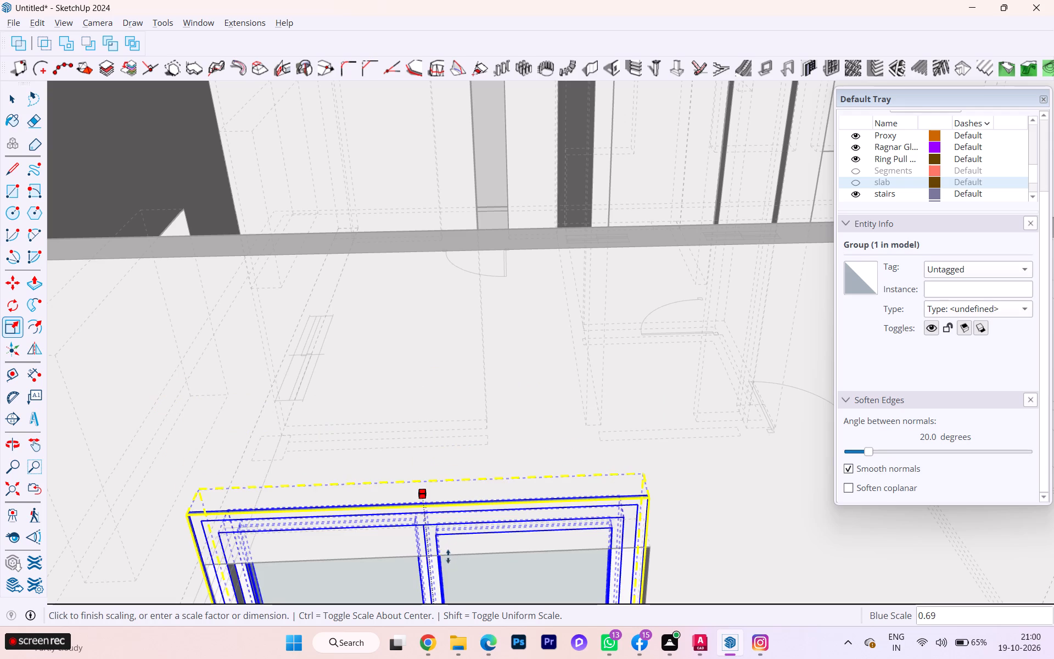
left_click(450, 559)
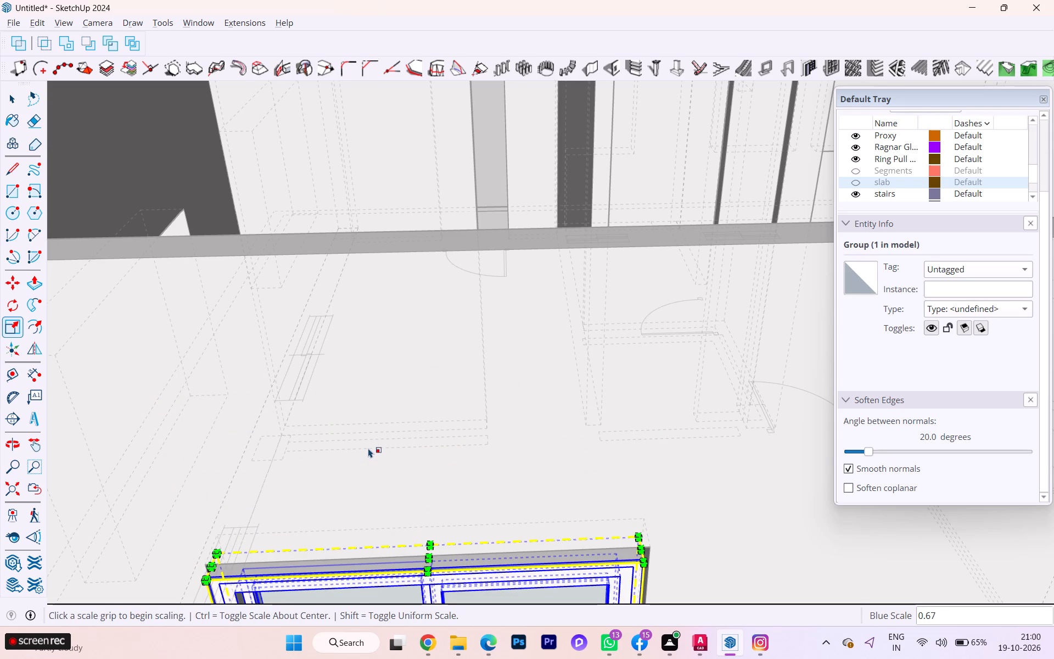
Stretch the two-pane window's top vertically so it meets the top edge of the front wall's opening.
scroll(369, 447, "down", 2)
middle_click_drag(376, 453, 374, 309)
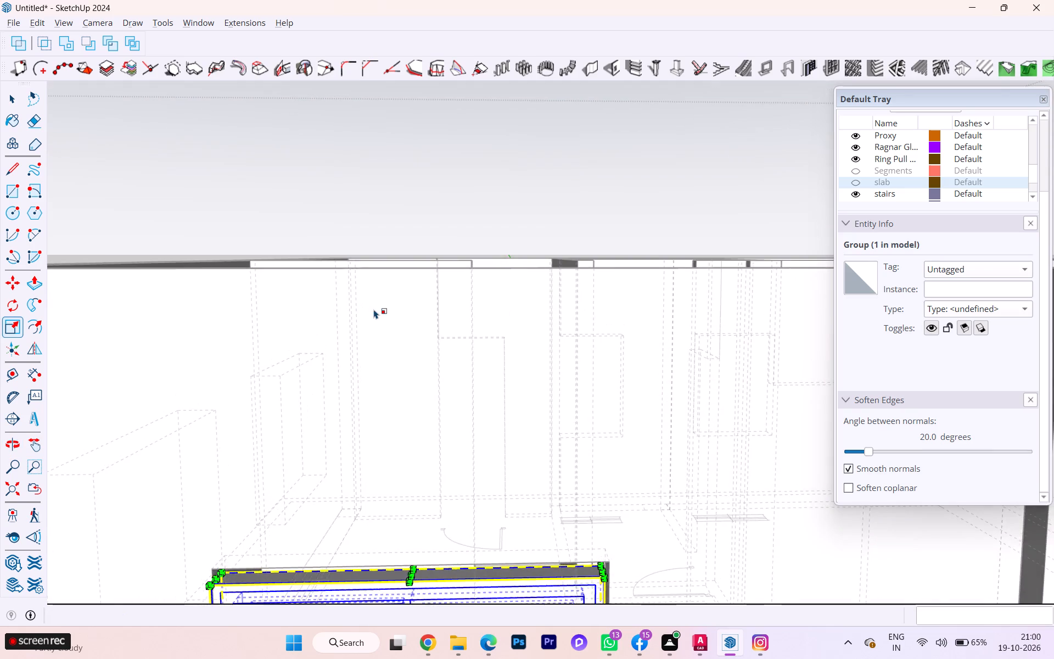
scroll(375, 309, "down", 1)
scroll(375, 309, "up", 1)
scroll(376, 309, "down", 3)
scroll(457, 410, "down", 2)
scroll(412, 375, "down", 7)
scroll(421, 448, "up", 3)
scroll(421, 450, "down", 1)
scroll(421, 450, "up", 7)
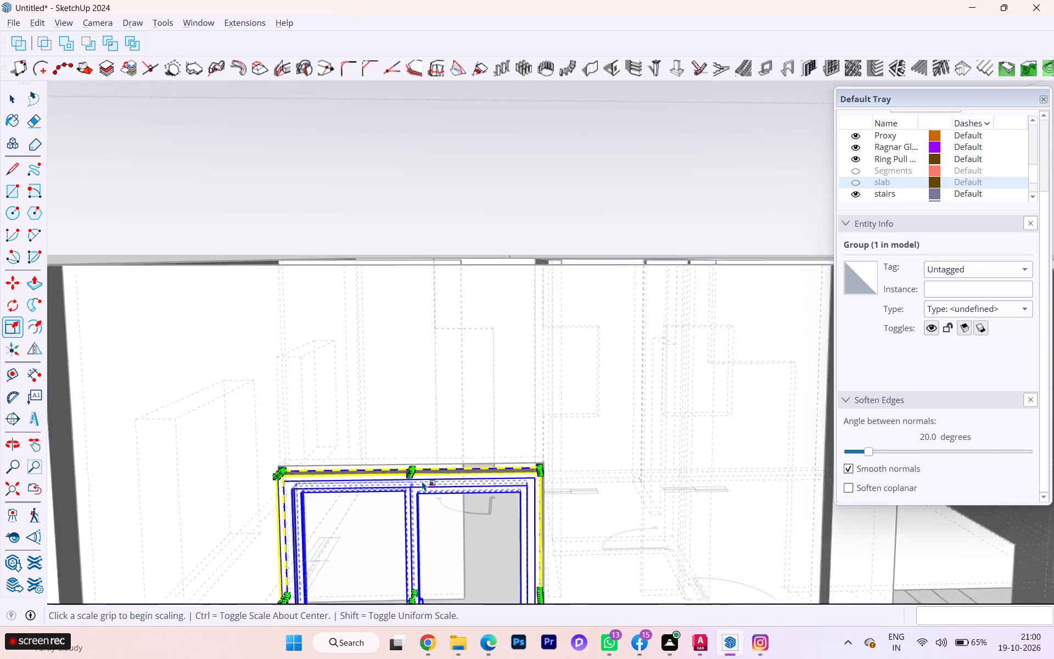
scroll(422, 481, "up", 5)
scroll(422, 477, "down", 4)
scroll(422, 476, "up", 4)
scroll(417, 471, "down", 4)
scroll(417, 471, "up", 1)
scroll(416, 472, "down", 1)
scroll(416, 472, "up", 1)
scroll(416, 472, "down", 1)
middle_click_drag(413, 473, 343, 537)
scroll(403, 465, "up", 5)
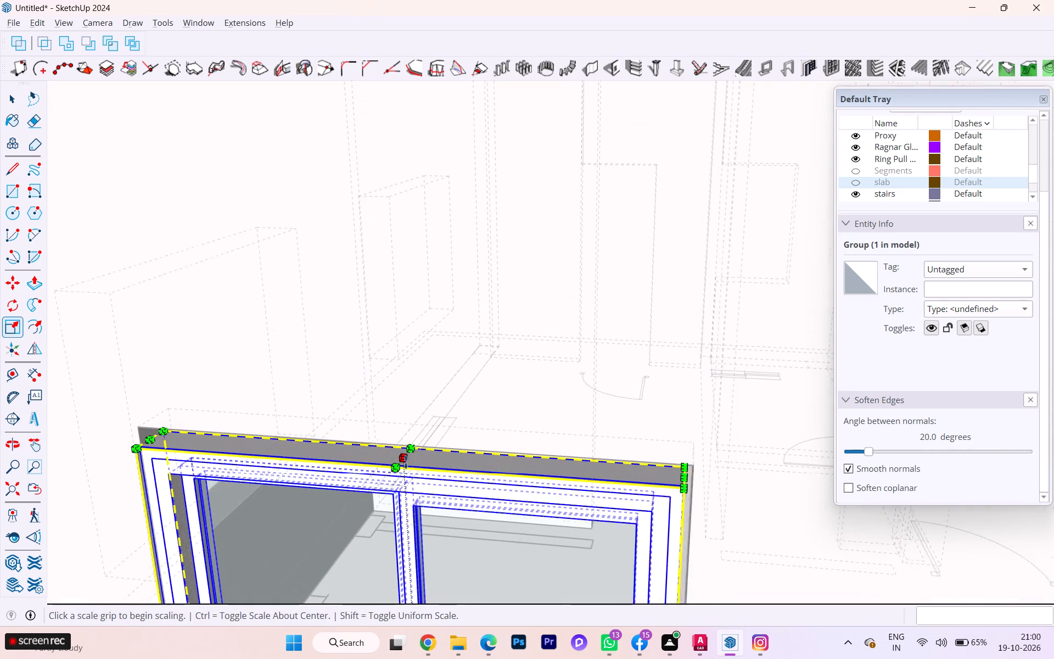
left_click(405, 461)
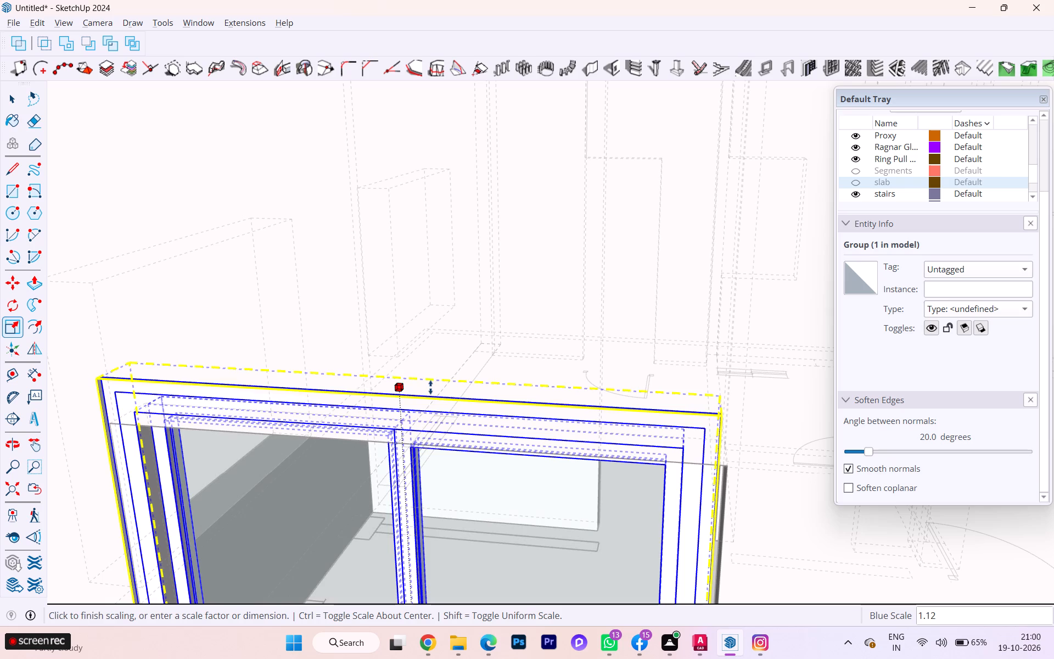
key("Escape")
scroll(416, 456, "up", 1)
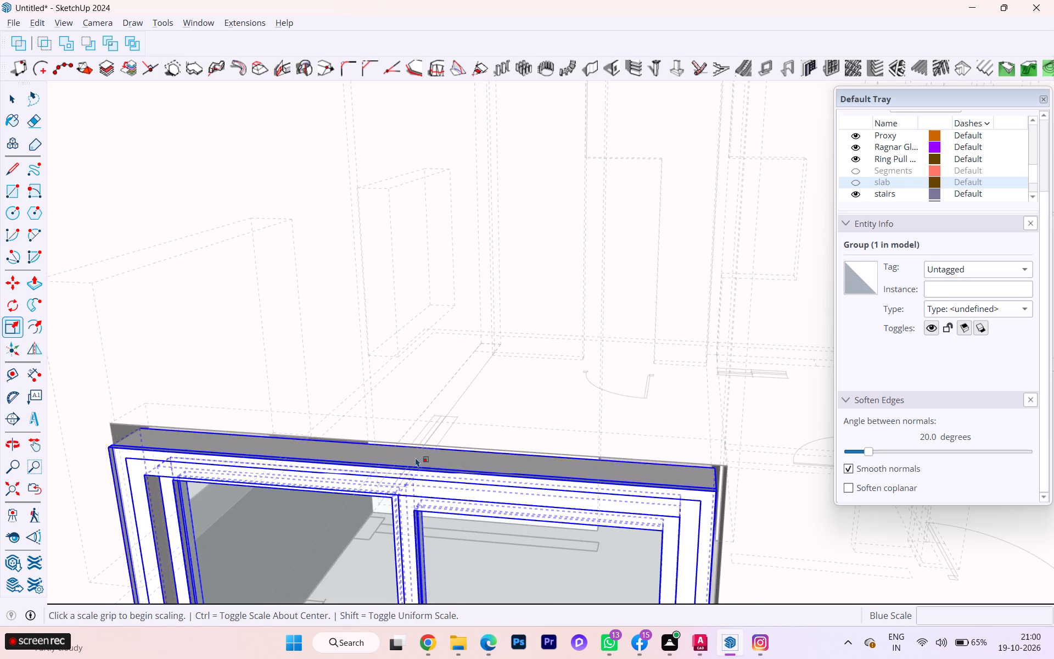
scroll(410, 466, "up", 2)
left_click(400, 459)
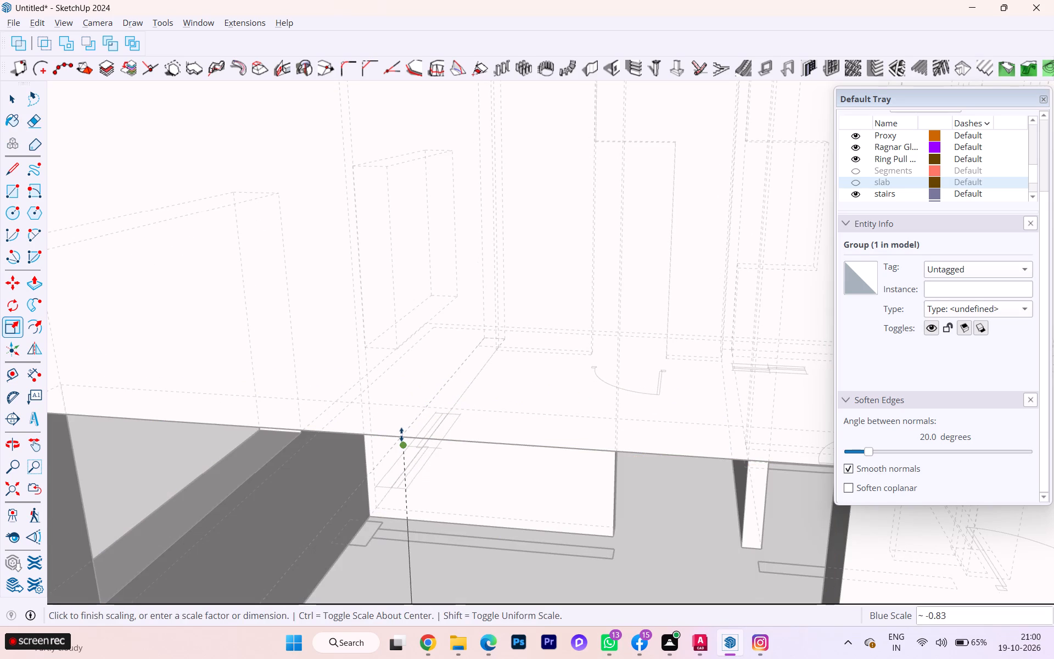
left_click(401, 434)
scroll(419, 410, "down", 3)
scroll(386, 412, "up", 2)
scroll(385, 411, "down", 2)
scroll(384, 411, "up", 1)
scroll(384, 411, "down", 1)
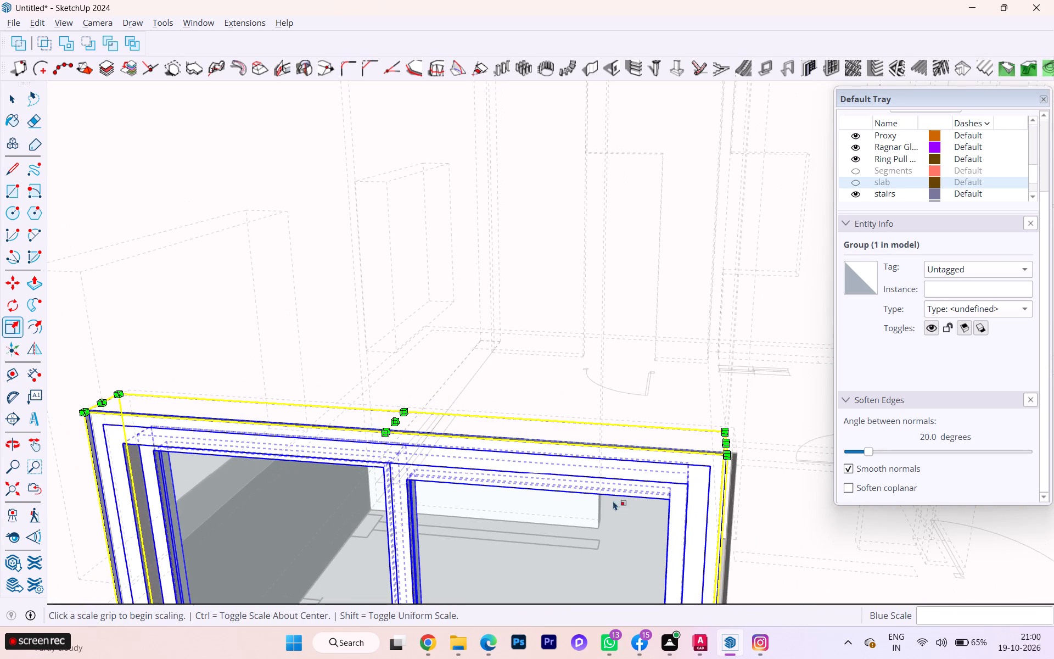
Widen the two-pane window by a factor of about 1.01 so its side frame meets the opening's side edge.
scroll(592, 487, "down", 3)
scroll(433, 409, "down", 1)
scroll(433, 409, "up", 2)
scroll(433, 409, "down", 2)
scroll(524, 500, "down", 2)
scroll(394, 429, "down", 6)
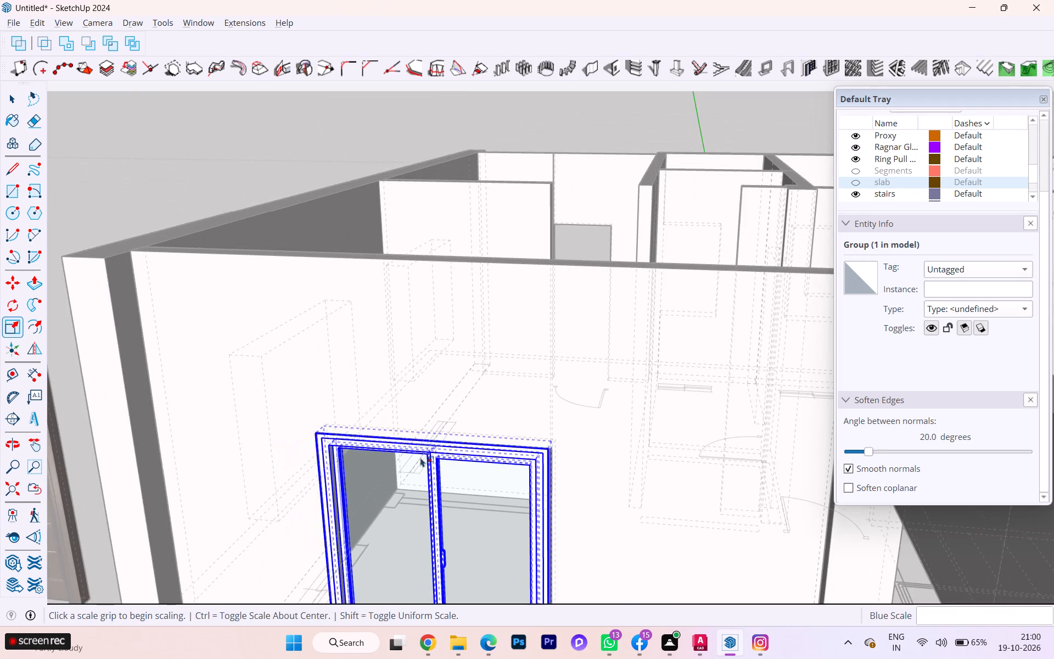
scroll(562, 585, "up", 6)
scroll(573, 592, "down", 2)
scroll(573, 592, "up", 1)
scroll(573, 592, "down", 1)
scroll(573, 592, "up", 9)
scroll(549, 548, "up", 3)
scroll(548, 548, "down", 1)
scroll(548, 548, "up", 4)
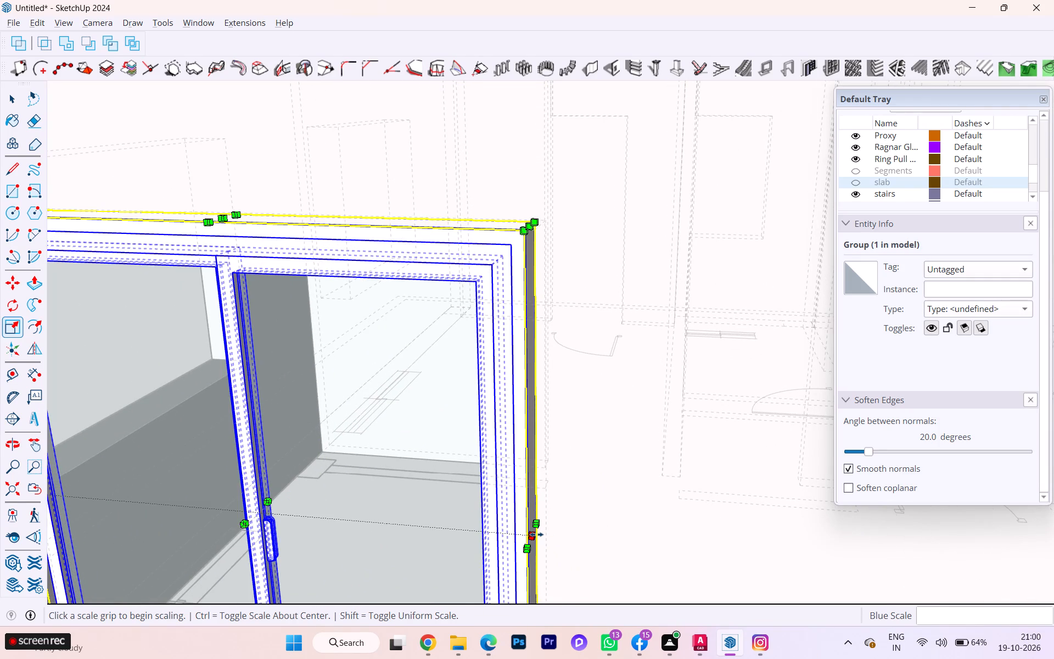
left_click(536, 534)
left_click(540, 530)
Examine how the resized window fits the front wall's opening from another angle and from farther back.
scroll(488, 406, "down", 4)
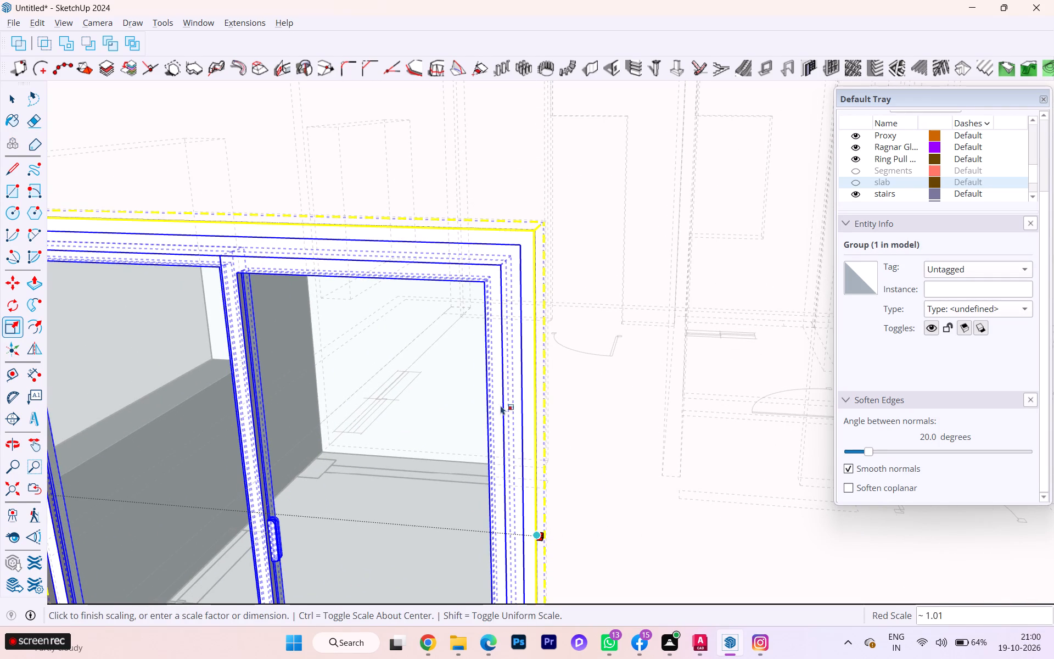
scroll(505, 405, "up", 2)
scroll(501, 405, "down", 2)
scroll(544, 397, "down", 5)
scroll(540, 376, "up", 6)
scroll(539, 372, "down", 3)
scroll(402, 415, "down", 1)
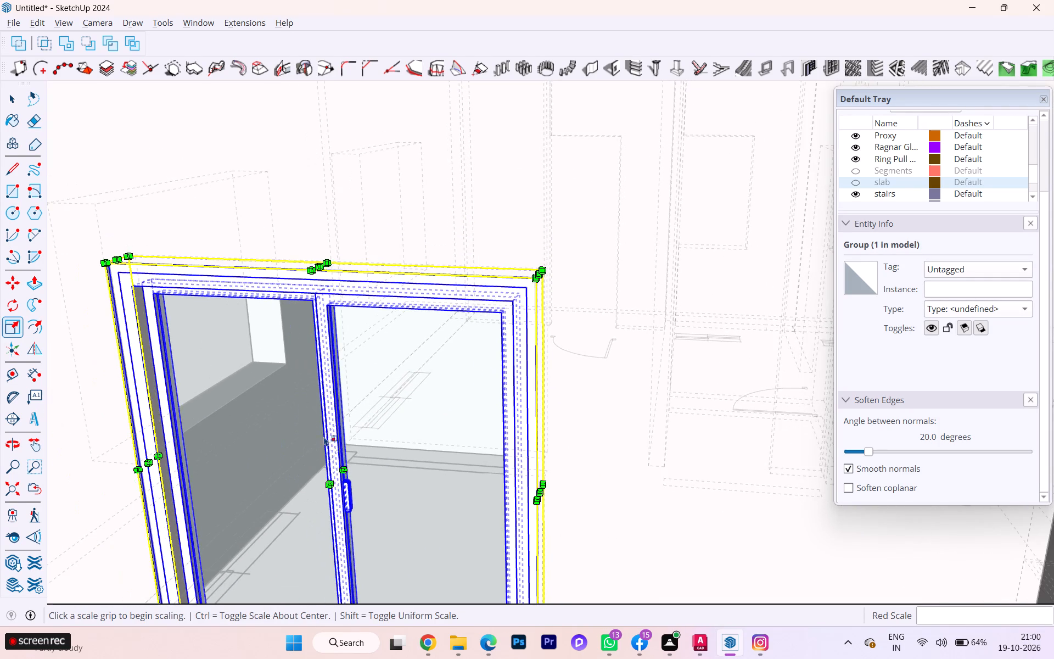
middle_click_drag(366, 417, 490, 387)
scroll(233, 446, "down", 2)
scroll(218, 456, "up", 1)
scroll(216, 457, "down", 7)
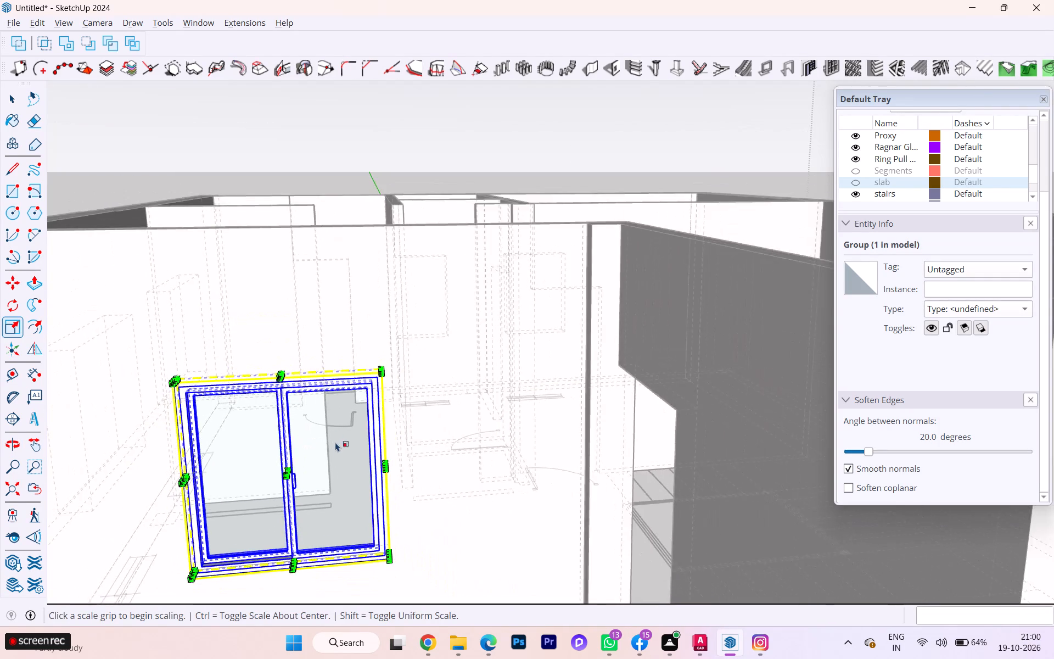
scroll(339, 449, "down", 1)
scroll(332, 583, "up", 3)
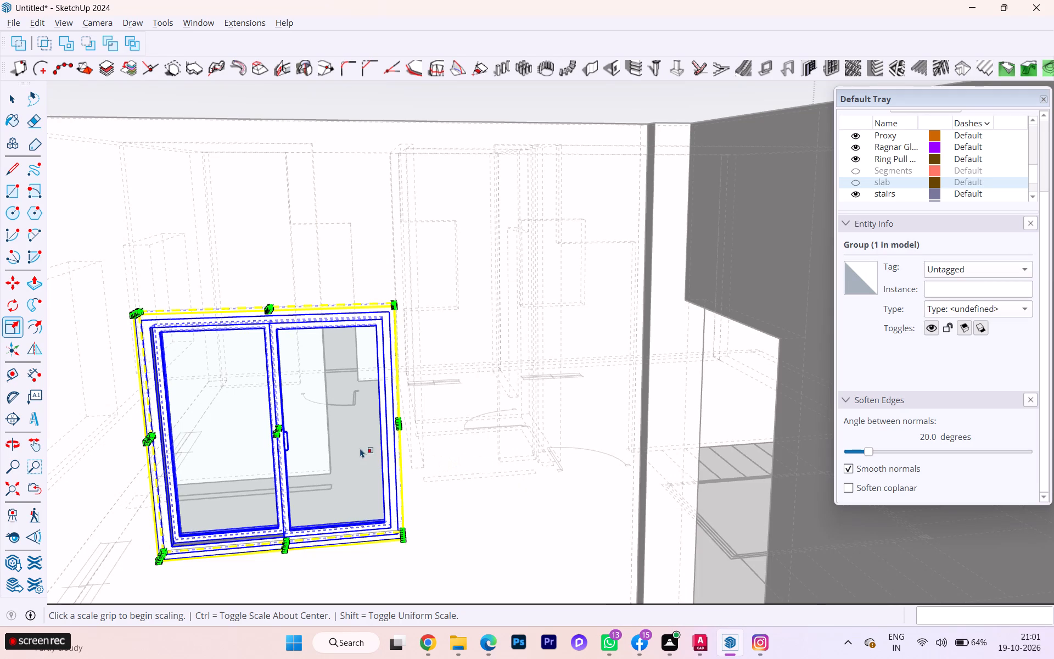
scroll(380, 438, "down", 2)
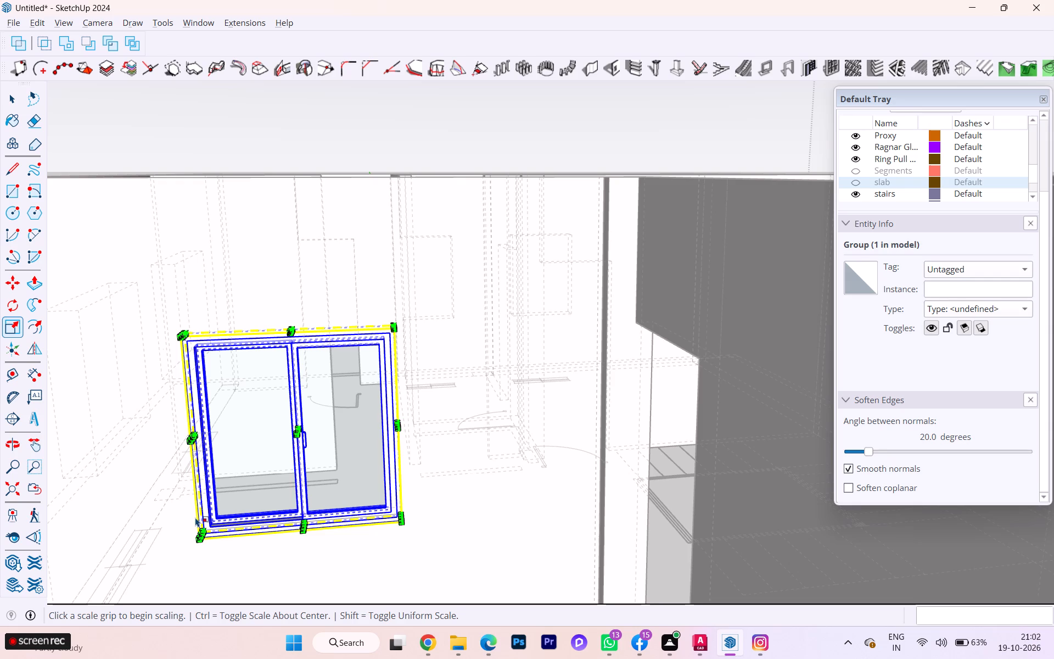
scroll(172, 473, "down", 1)
key("Escape")
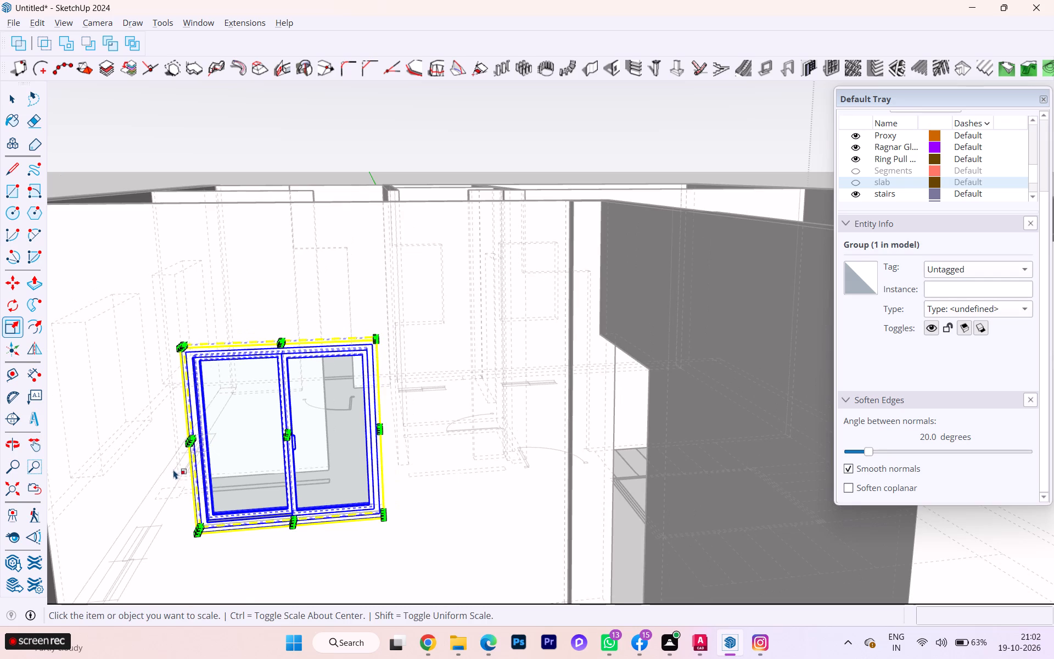
Copy the fitted window about 17' 3" to the lower corner of the larger opening in the projecting front wall.
scroll(331, 394, "down", 2)
scroll(339, 408, "up", 1)
scroll(339, 408, "down", 15)
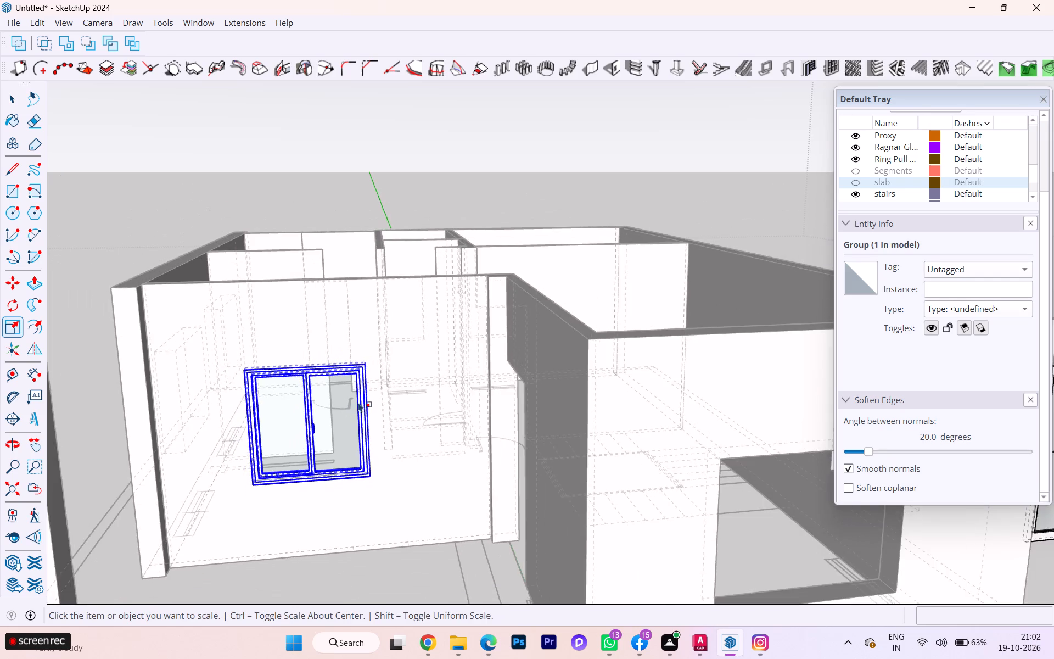
scroll(358, 403, "down", 5)
scroll(360, 403, "up", 2)
scroll(360, 403, "down", 6)
scroll(362, 403, "up", 1)
scroll(362, 403, "down", 4)
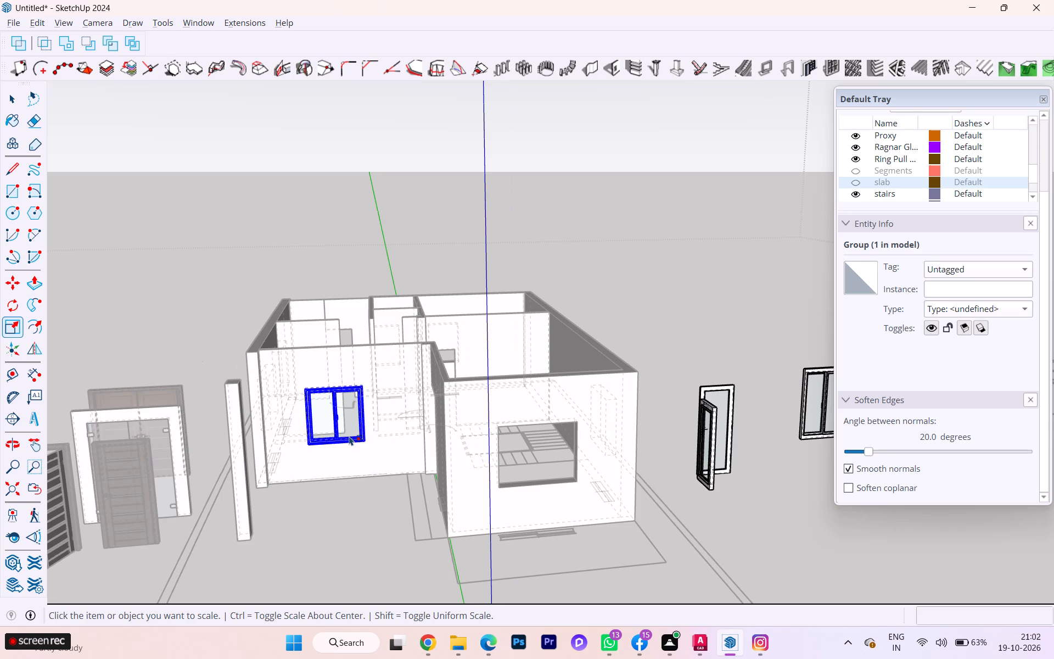
key("m")
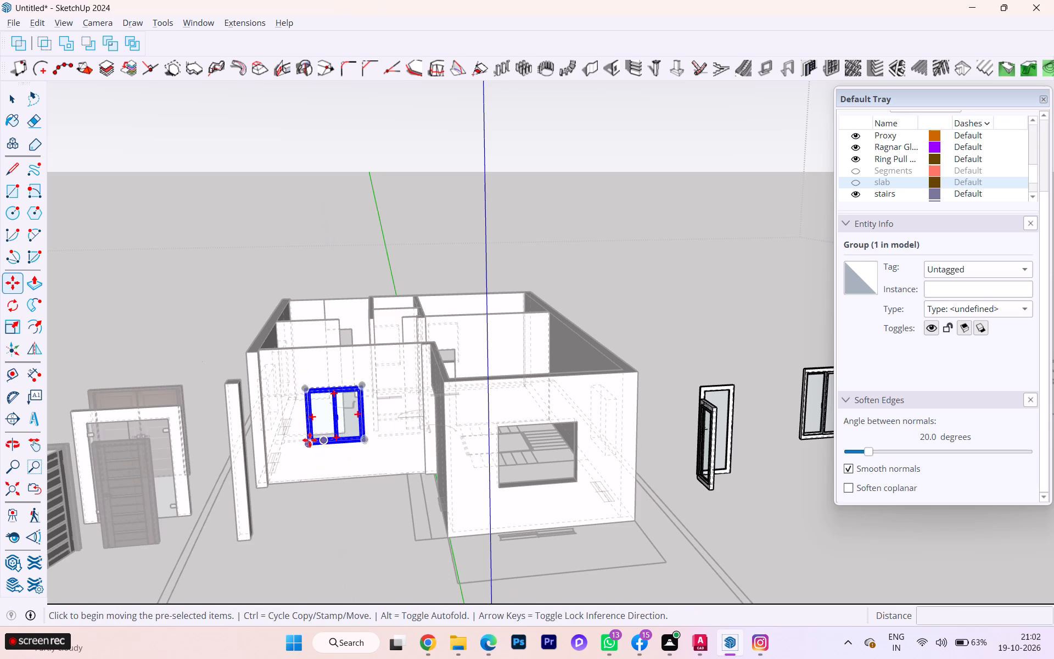
left_click(310, 439)
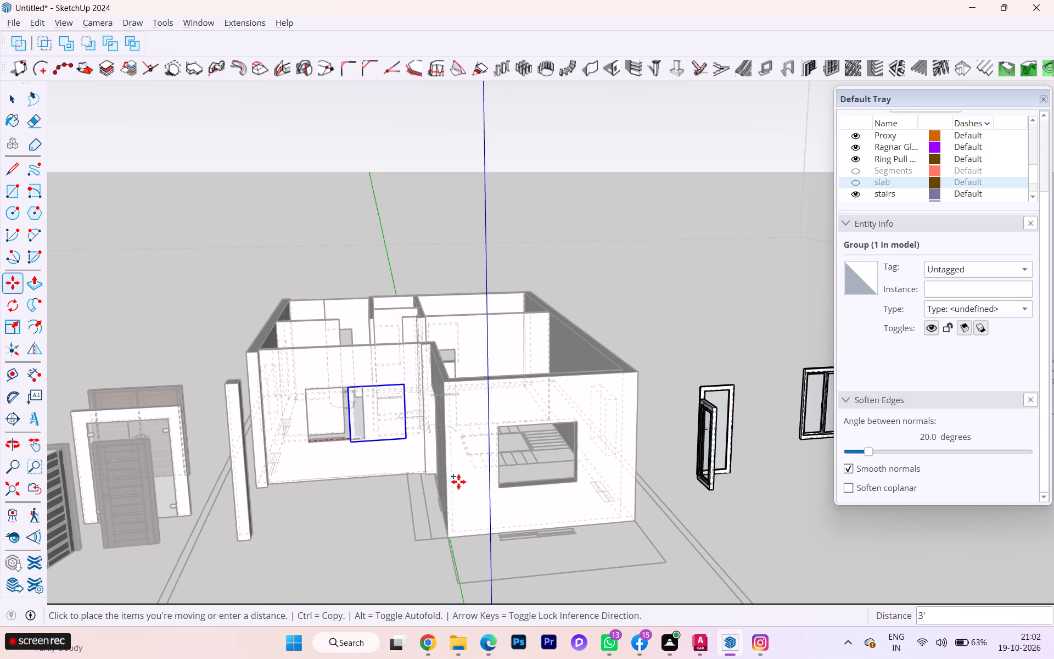
scroll(502, 483, "down", 1)
scroll(507, 484, "up", 3)
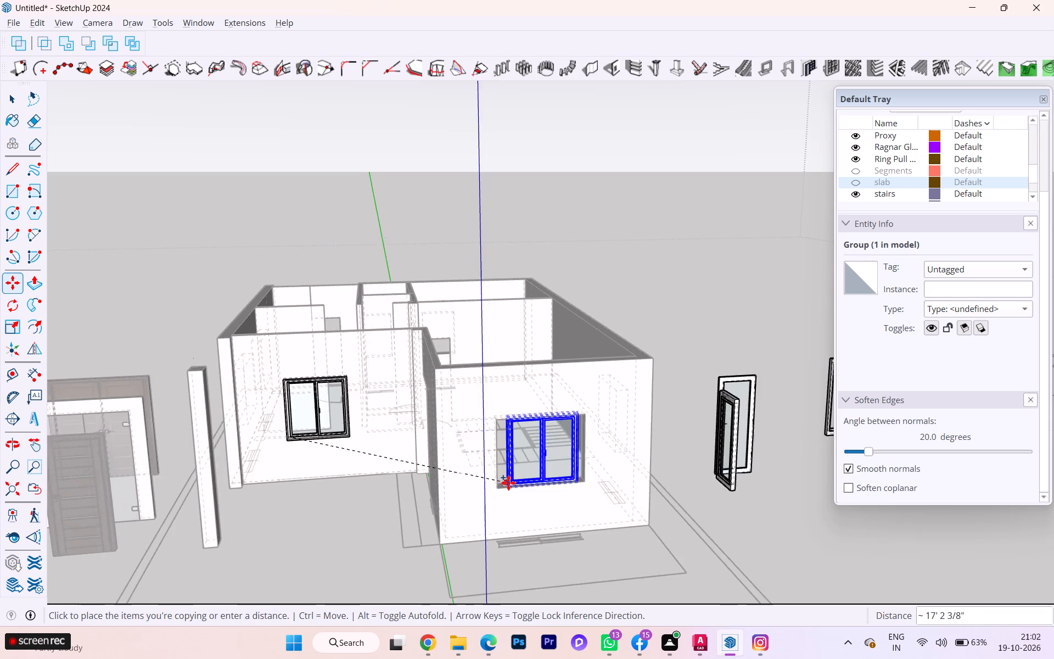
scroll(508, 483, "up", 6)
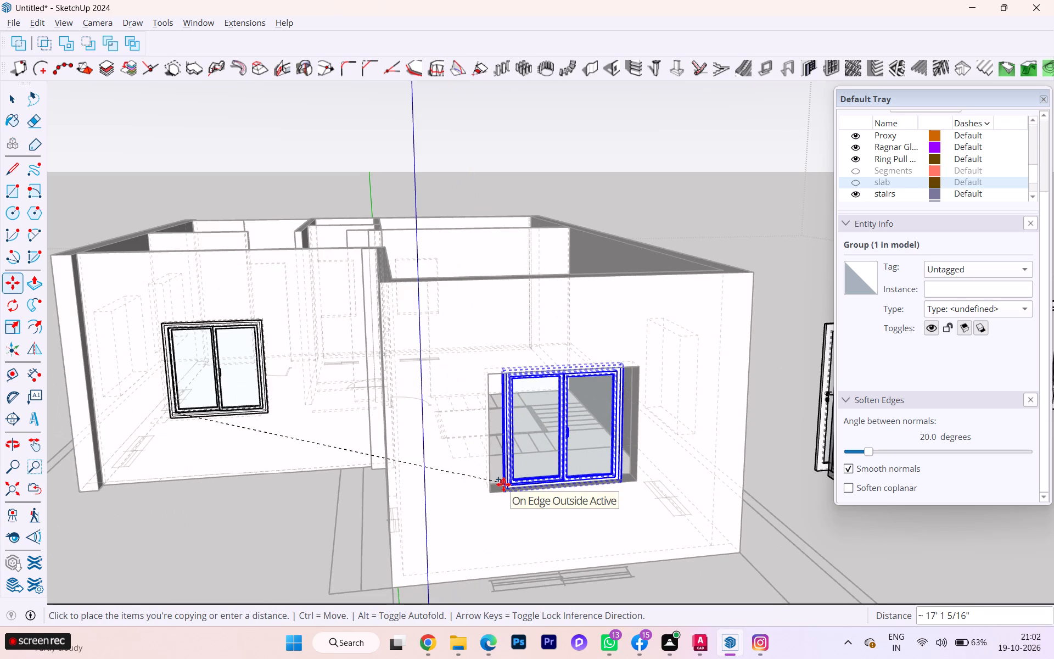
scroll(502, 484, "up", 3)
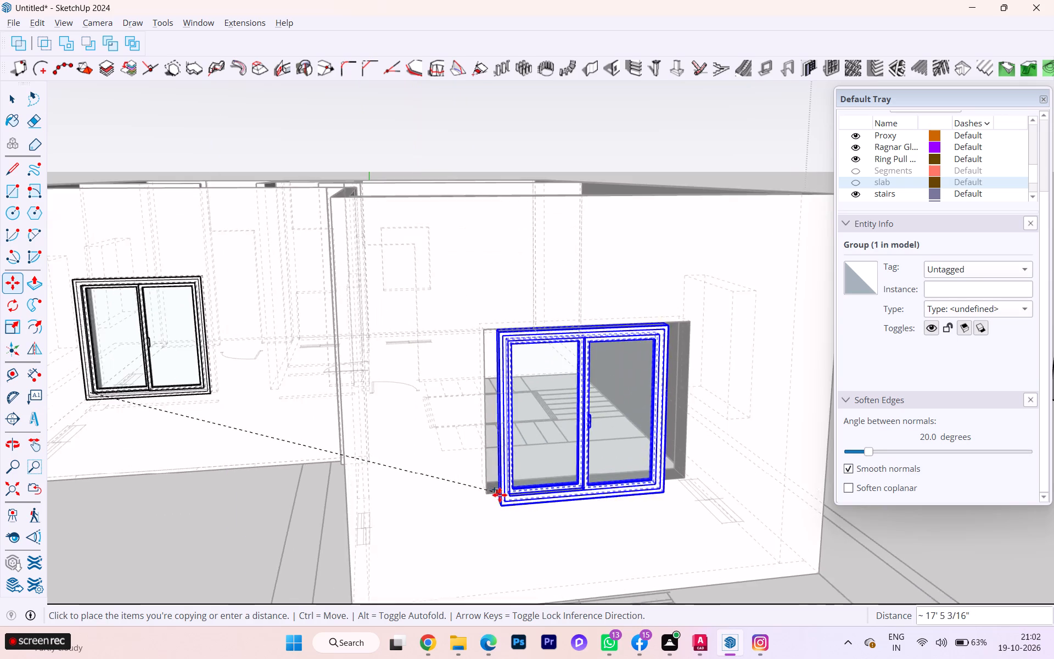
scroll(501, 491, "up", 2)
scroll(501, 491, "down", 2)
scroll(501, 490, "up", 6)
scroll(495, 468, "down", 1)
scroll(495, 468, "up", 1)
scroll(494, 476, "down", 1)
scroll(494, 476, "up", 5)
scroll(494, 476, "down", 2)
scroll(494, 476, "up", 7)
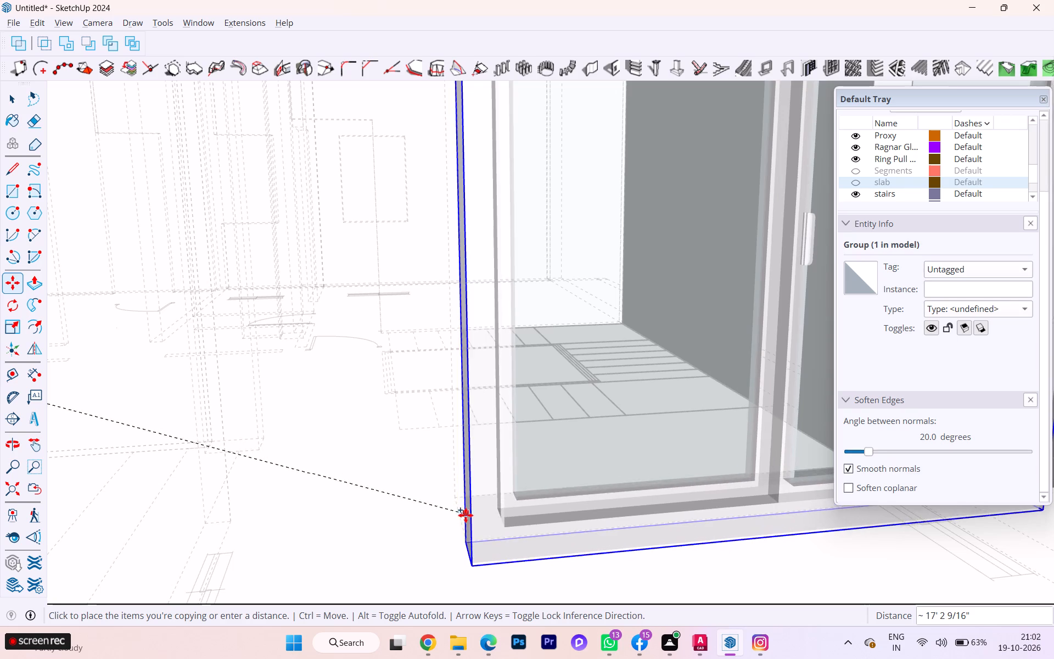
left_click(462, 502)
Move the copied window 4 1/2" outward from the inner side of the opening toward the wall's outer face.
scroll(486, 510, "down", 6)
scroll(486, 510, "up", 2)
middle_click_drag(481, 513, 410, 510)
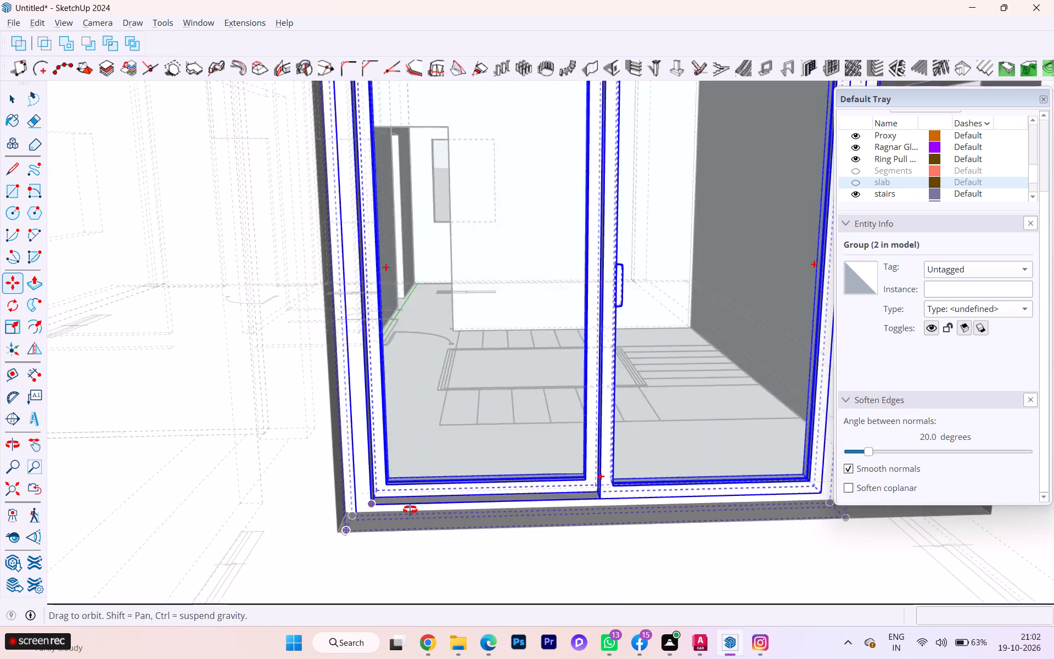
middle_click_drag(410, 510, 405, 508)
scroll(395, 510, "up", 12)
scroll(218, 485, "up", 6)
scroll(219, 483, "down", 1)
scroll(220, 483, "up", 1)
left_click(218, 477)
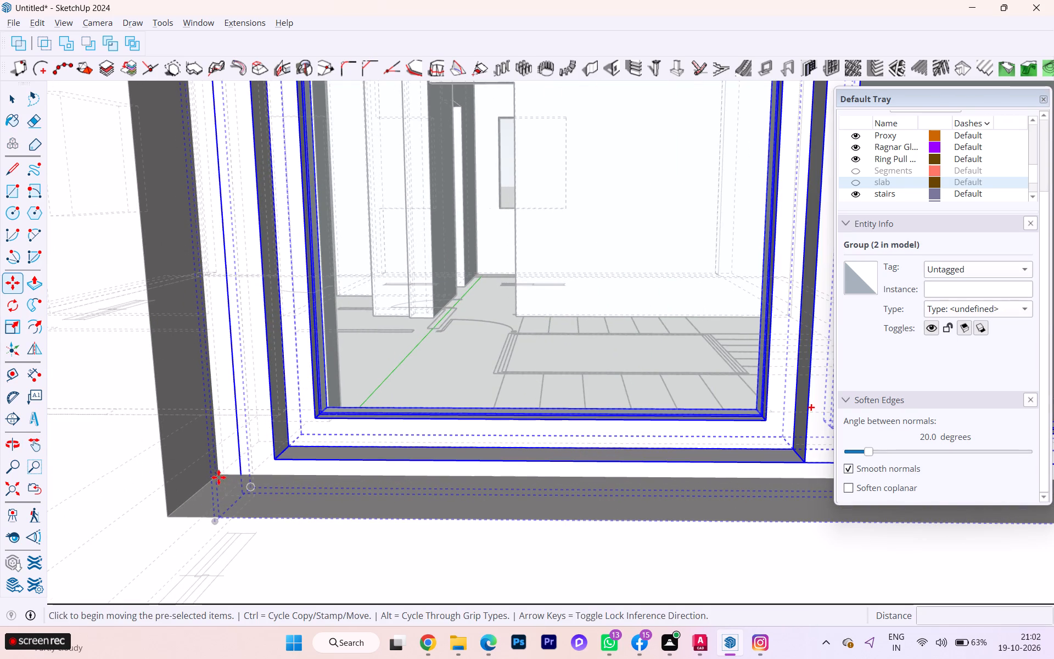
left_click(169, 517)
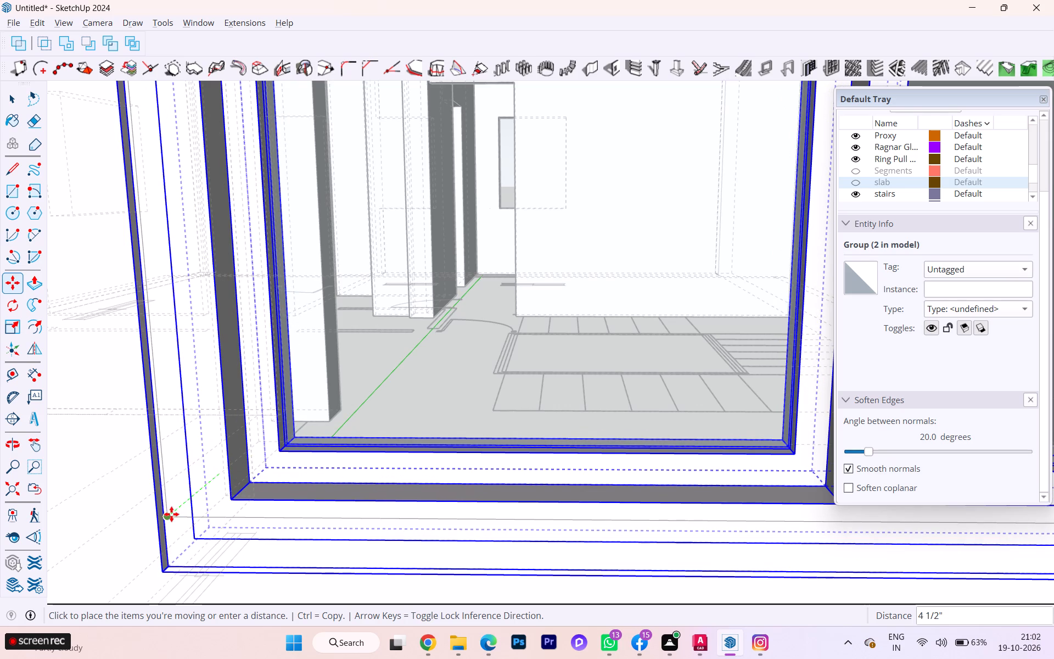
Raise the copied window about 1 15/16" so its outer bottom corner sits at the opening's outer lower corner.
scroll(169, 595, "up", 1)
scroll(169, 595, "down", 1)
scroll(169, 595, "up", 1)
scroll(169, 595, "down", 1)
scroll(169, 594, "up", 1)
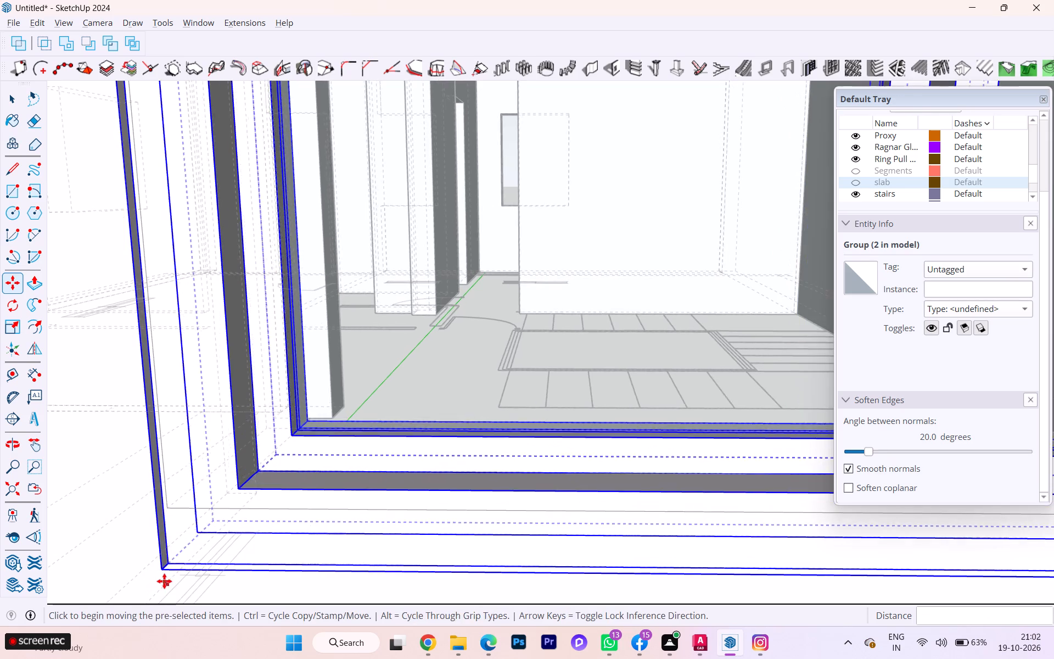
scroll(164, 580, "up", 4)
scroll(163, 577, "down", 1)
left_click(160, 567)
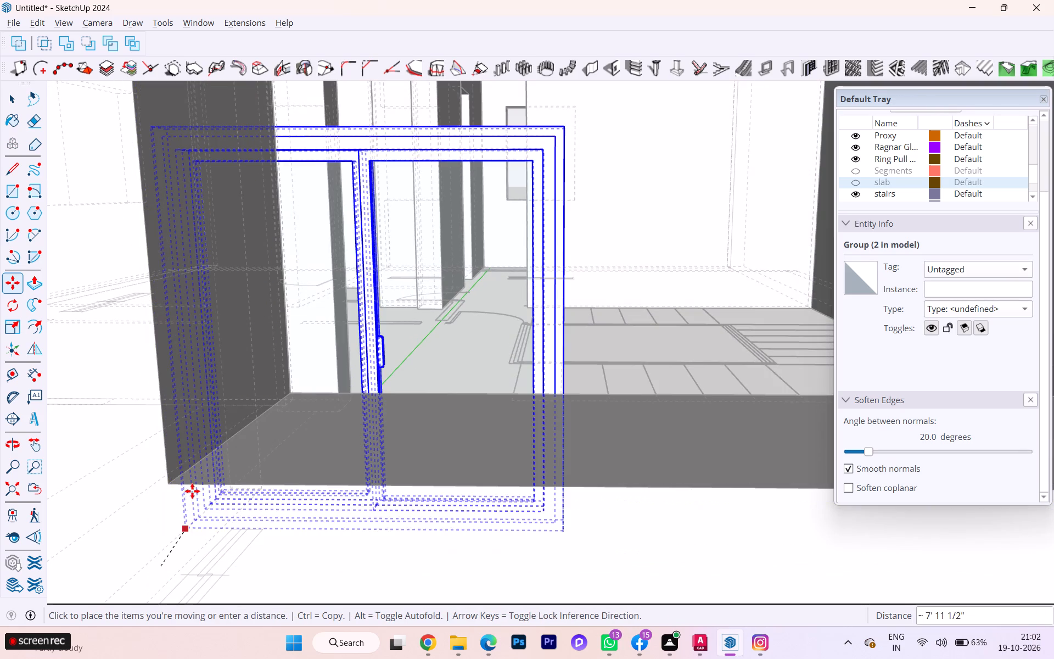
left_click(171, 479)
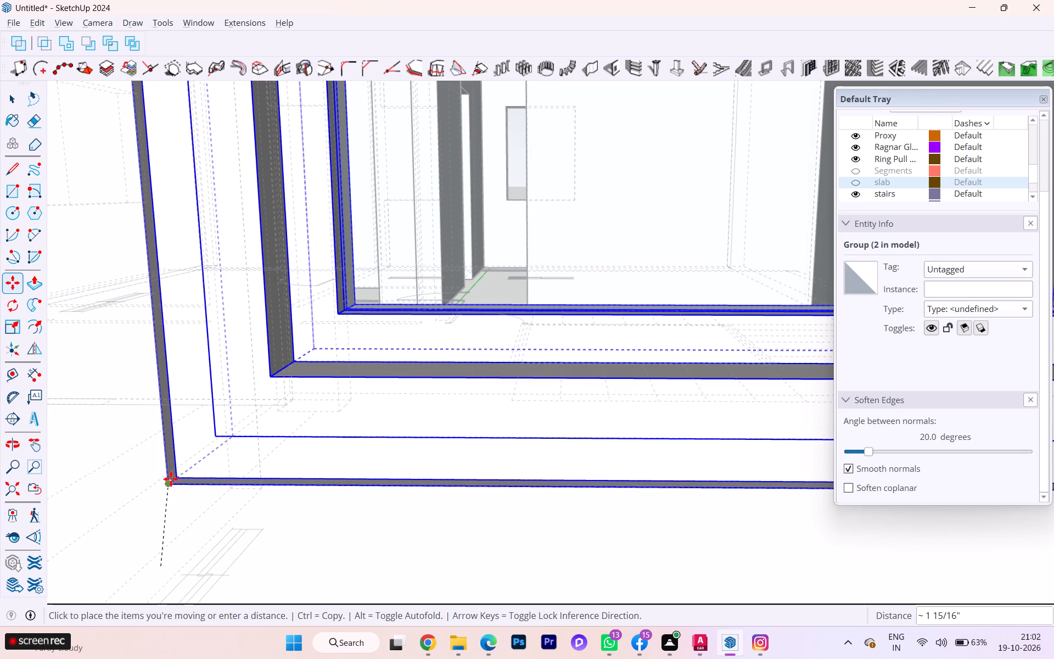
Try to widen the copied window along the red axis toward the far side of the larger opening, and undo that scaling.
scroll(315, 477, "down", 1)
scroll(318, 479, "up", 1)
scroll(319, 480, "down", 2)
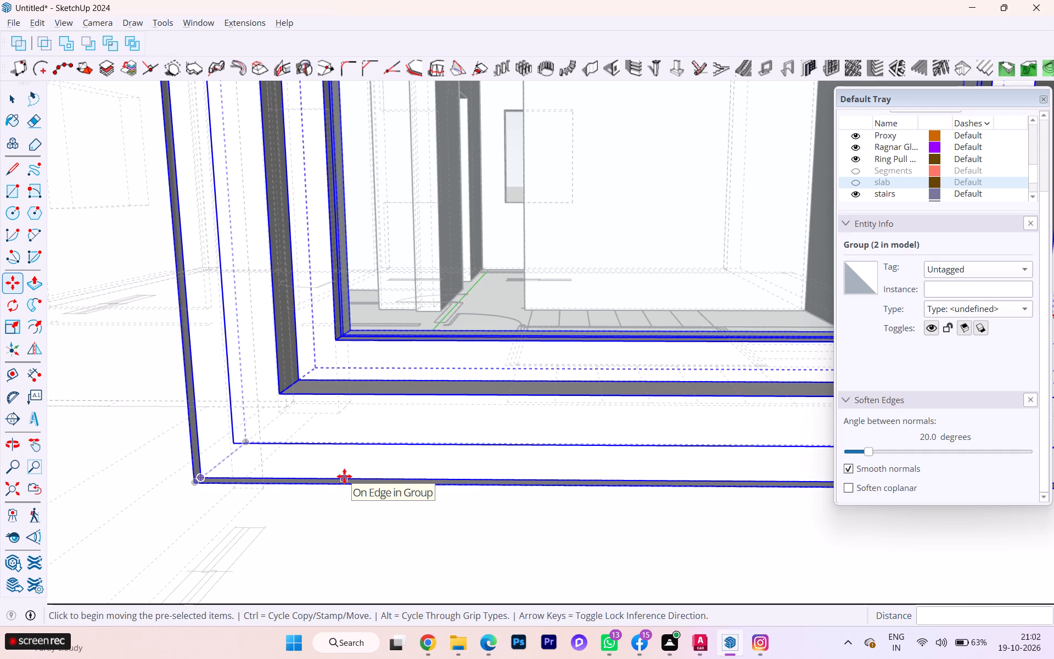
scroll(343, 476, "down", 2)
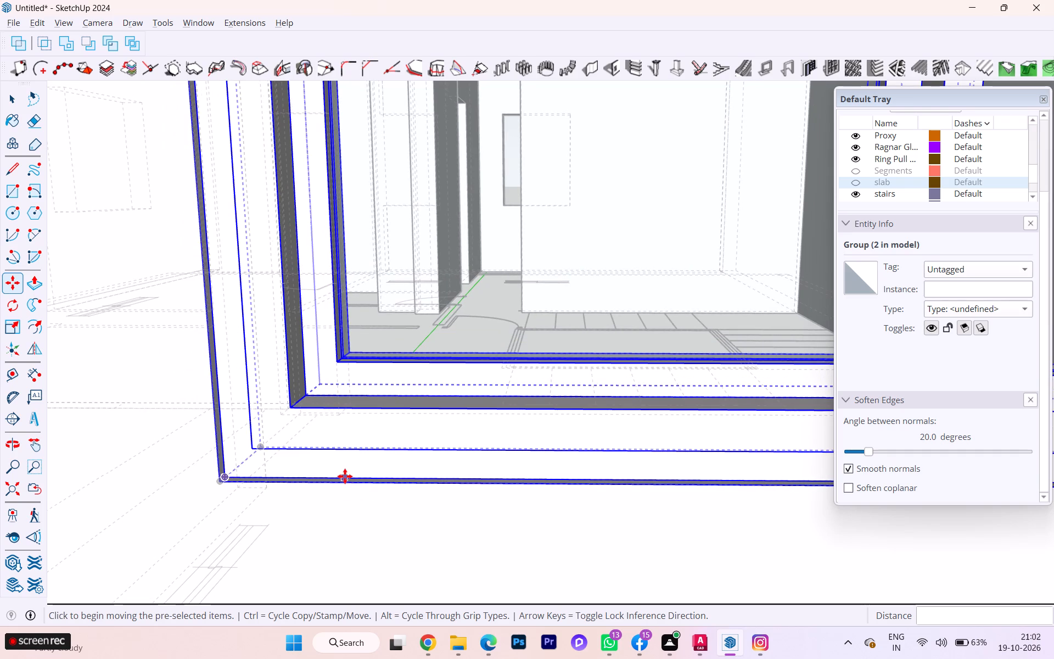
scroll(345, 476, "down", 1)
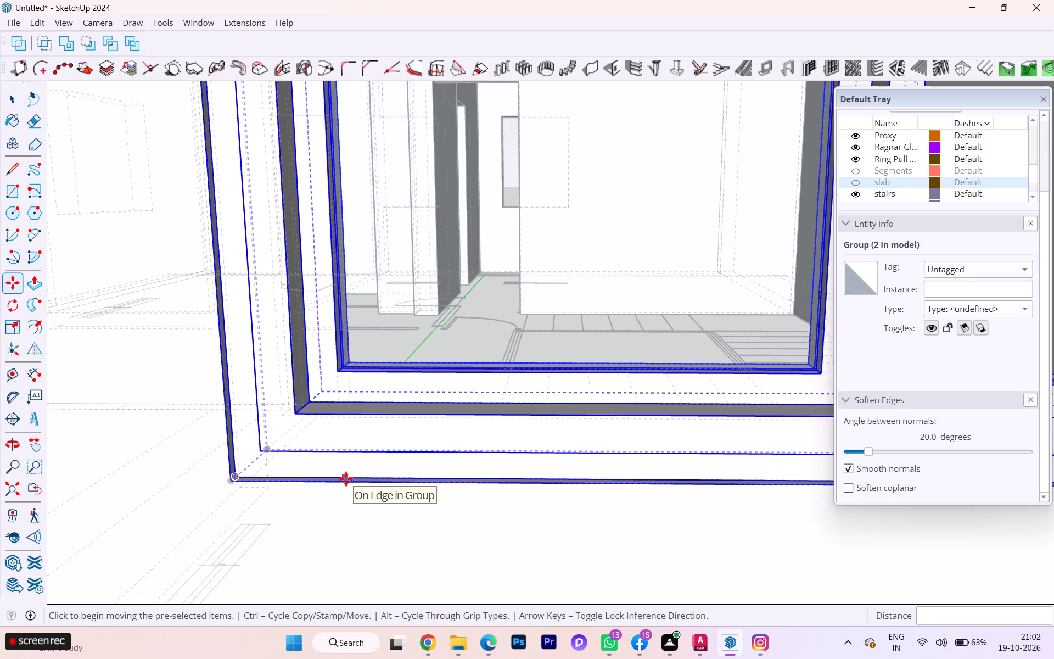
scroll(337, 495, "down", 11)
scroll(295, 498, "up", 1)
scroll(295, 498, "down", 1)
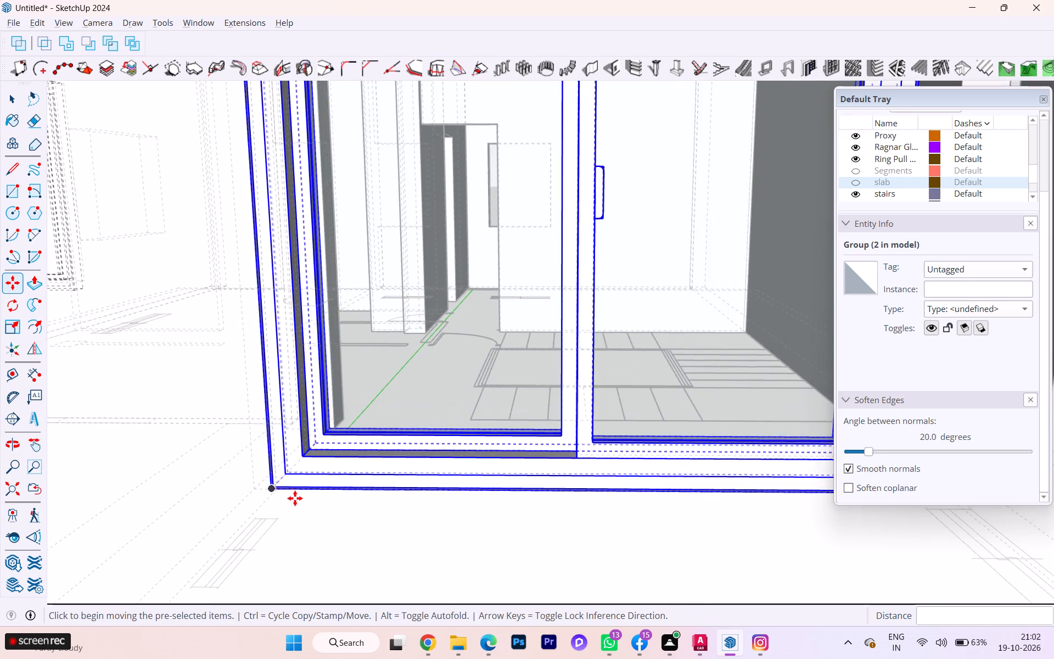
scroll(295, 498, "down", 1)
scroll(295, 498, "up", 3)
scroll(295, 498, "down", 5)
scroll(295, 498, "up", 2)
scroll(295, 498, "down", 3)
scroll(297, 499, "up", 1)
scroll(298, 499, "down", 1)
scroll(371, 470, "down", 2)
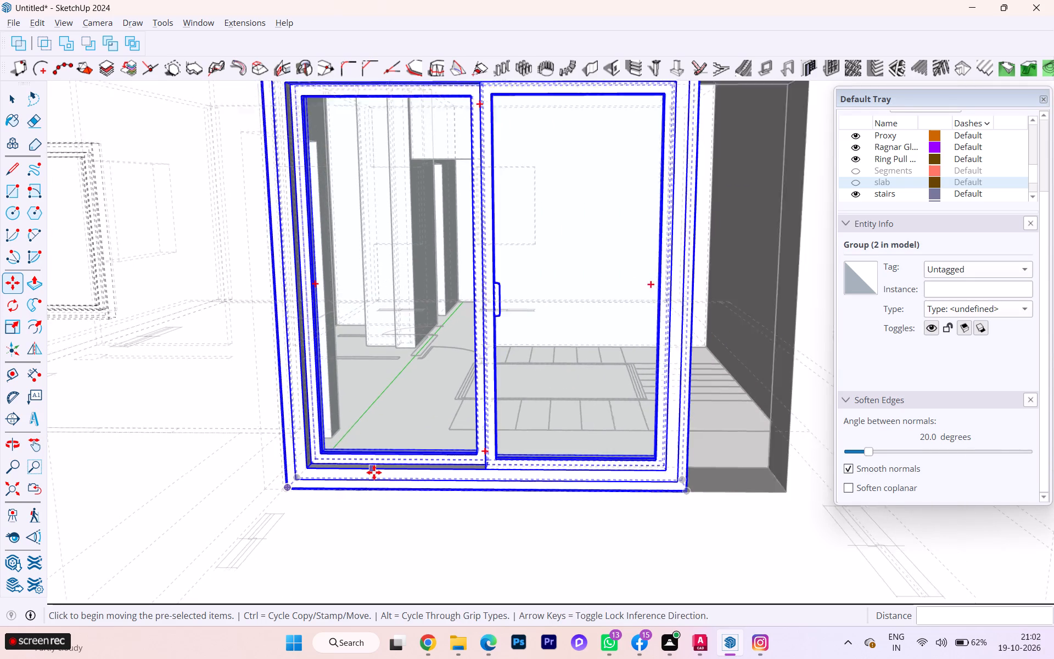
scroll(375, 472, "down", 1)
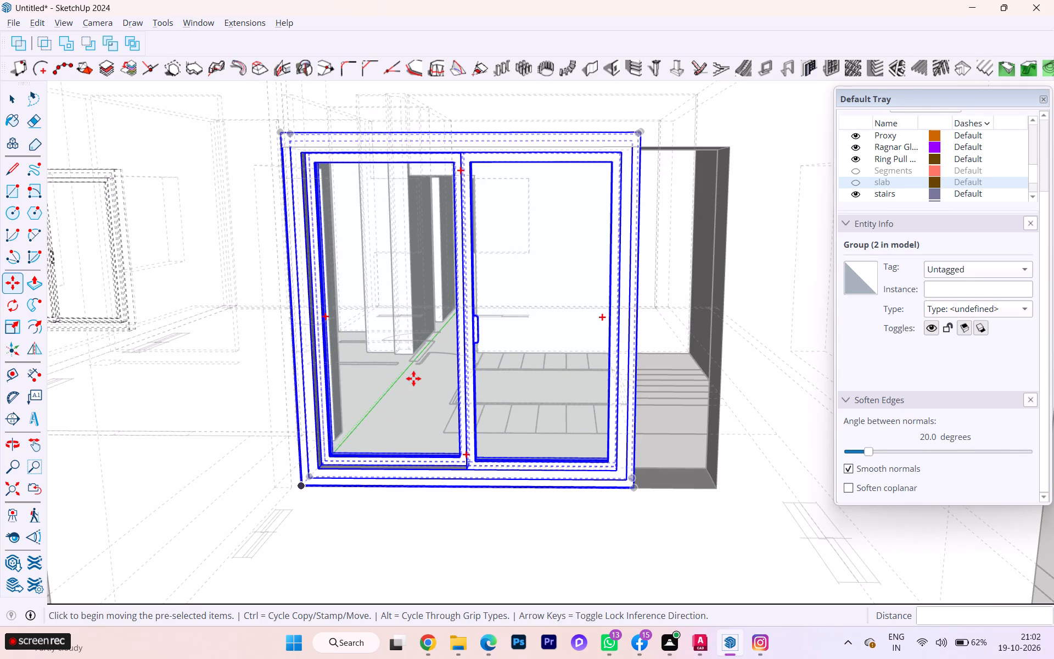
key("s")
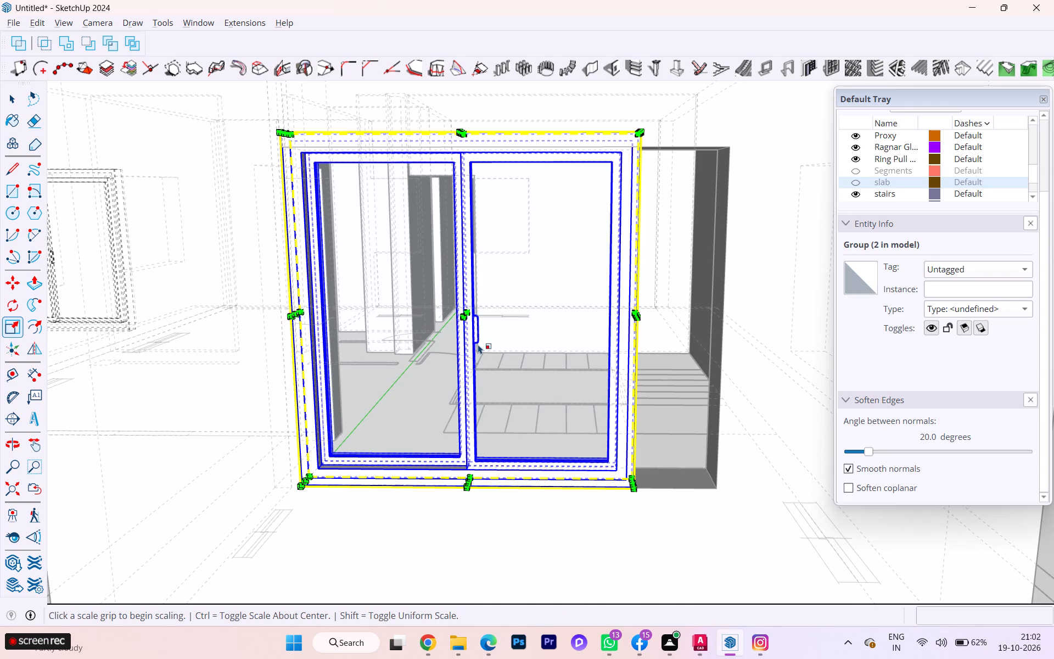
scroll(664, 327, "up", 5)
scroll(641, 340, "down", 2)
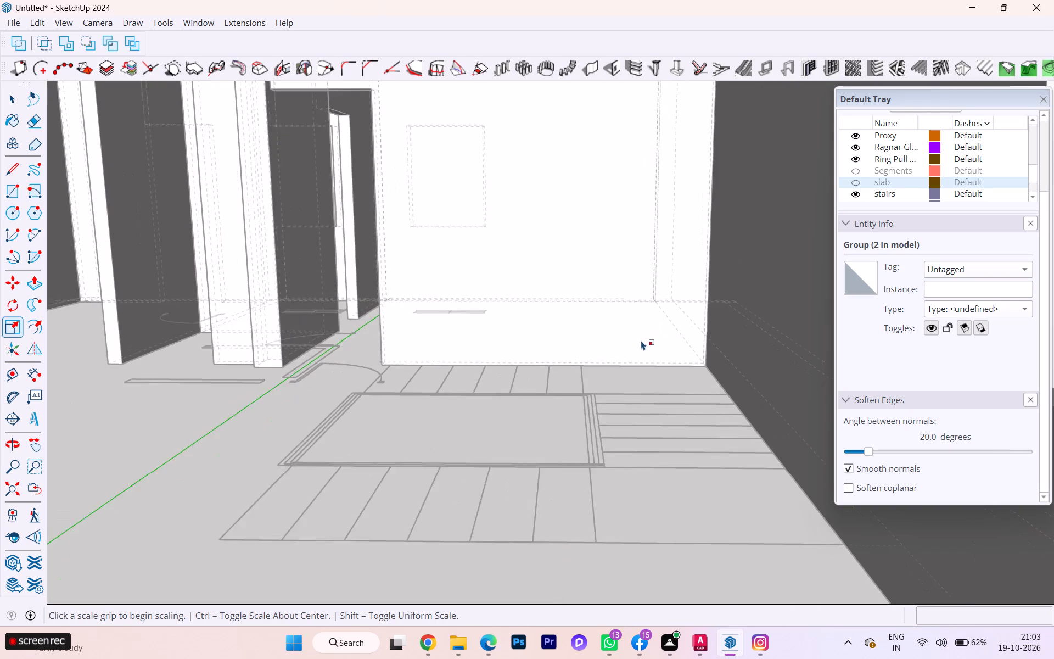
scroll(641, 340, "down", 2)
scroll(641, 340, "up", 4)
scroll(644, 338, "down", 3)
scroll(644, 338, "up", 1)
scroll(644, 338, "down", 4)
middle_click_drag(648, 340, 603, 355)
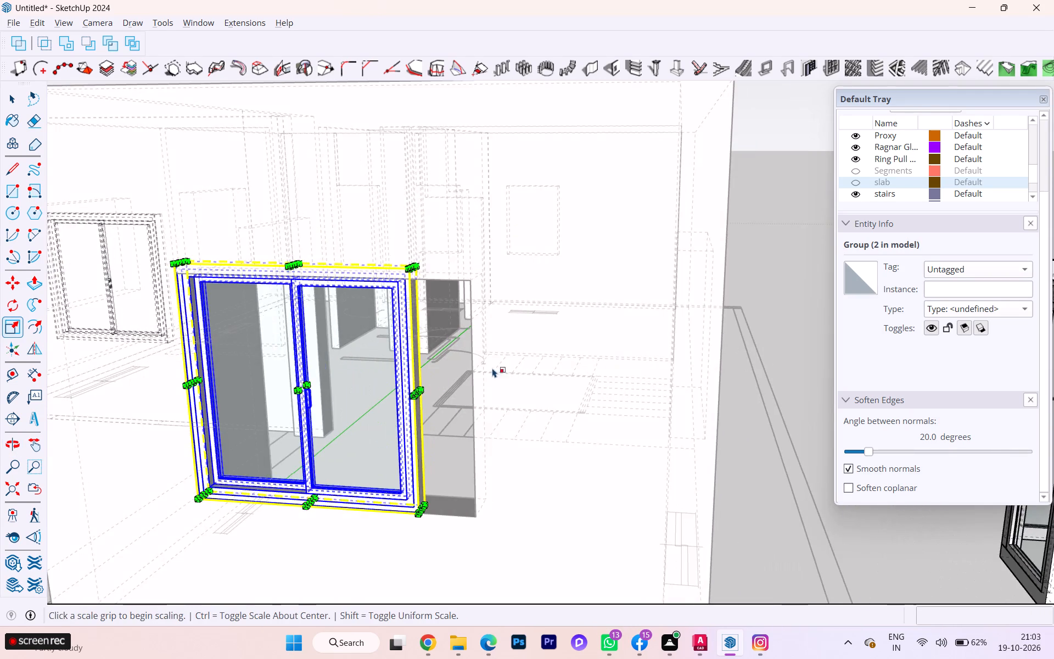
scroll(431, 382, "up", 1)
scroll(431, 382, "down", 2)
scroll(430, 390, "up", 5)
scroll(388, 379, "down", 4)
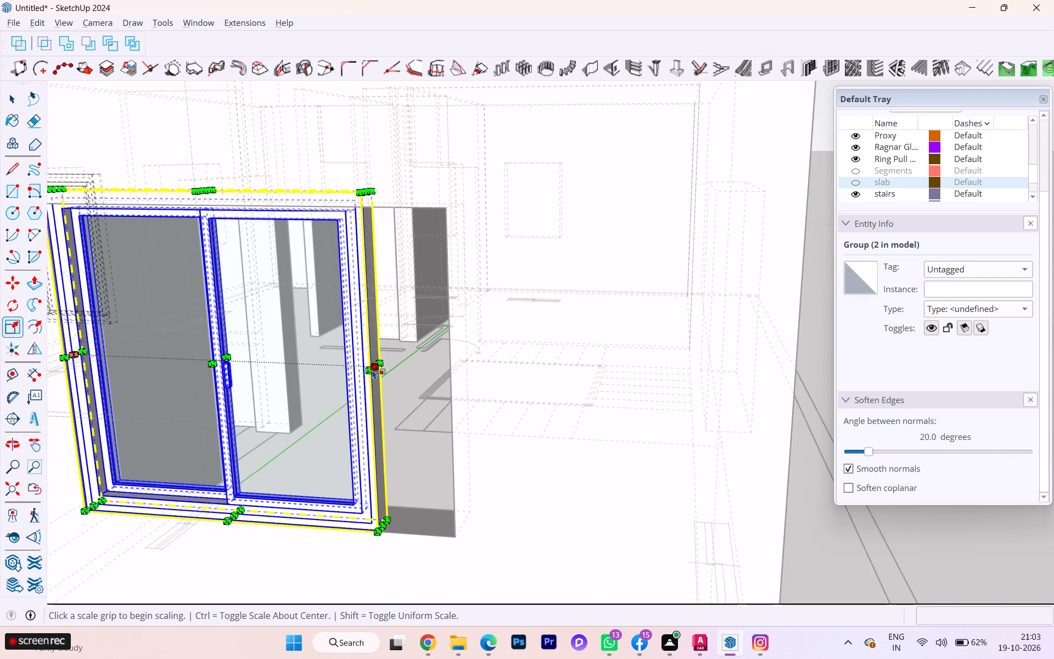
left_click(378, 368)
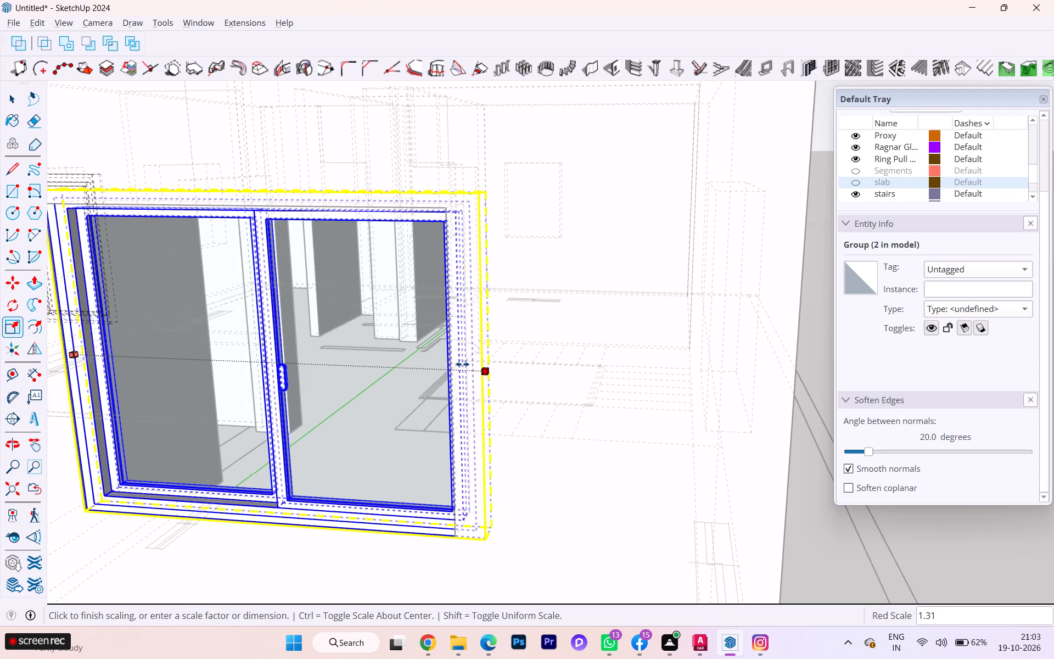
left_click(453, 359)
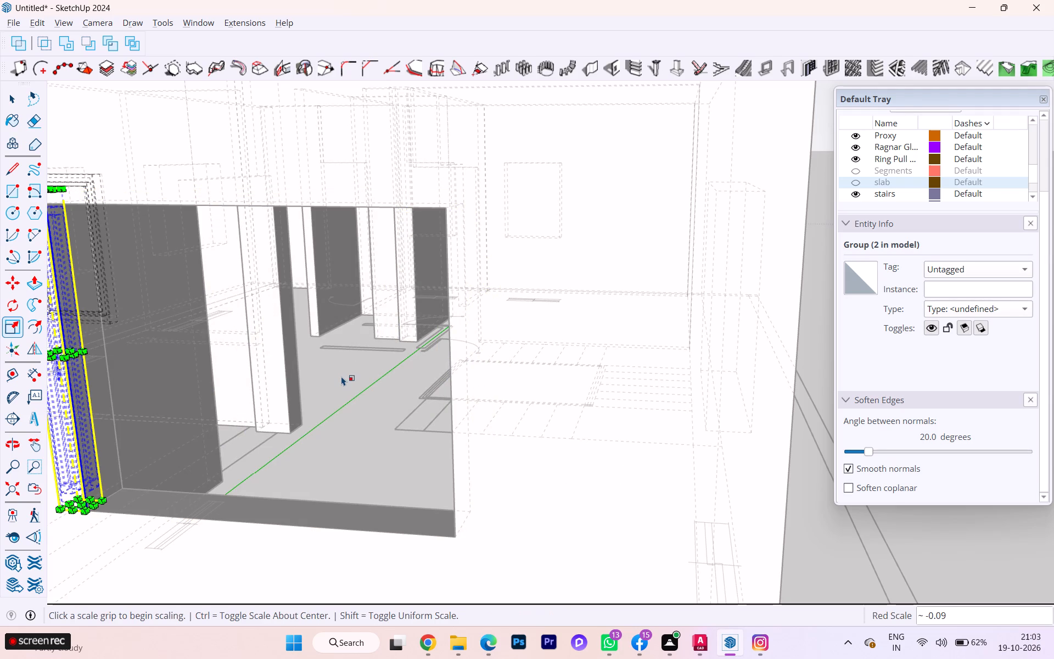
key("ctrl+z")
Hide the back edges and widen the copied window by a factor of about 1.25 to the larger opening's far side.
scroll(367, 367, "down", 1)
scroll(367, 367, "up", 3)
scroll(367, 367, "down", 1)
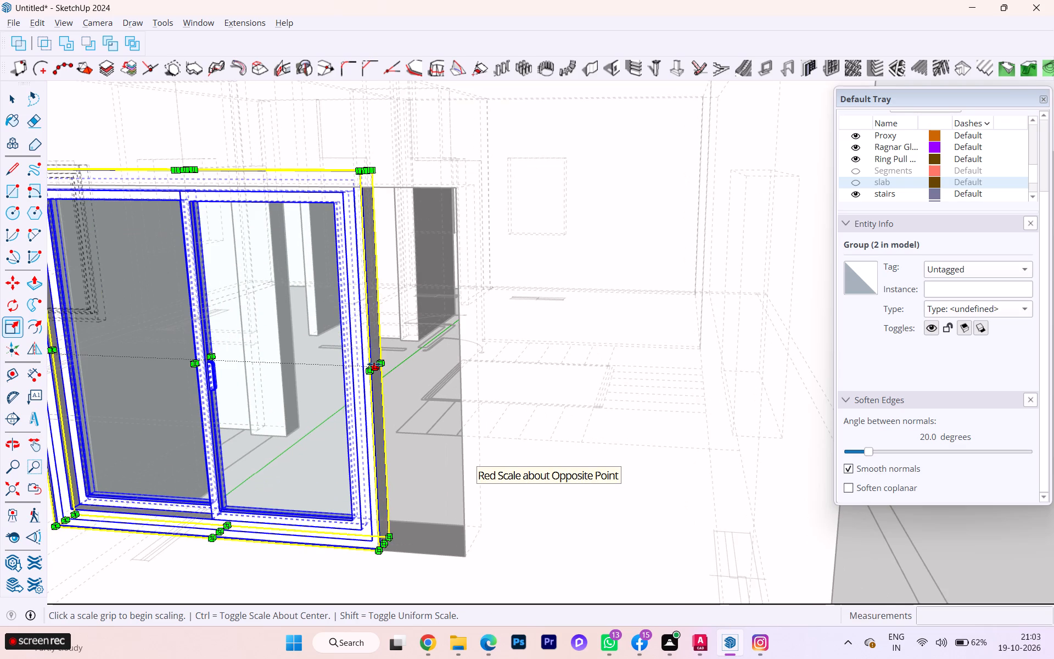
key("k")
scroll(377, 362, "up", 2)
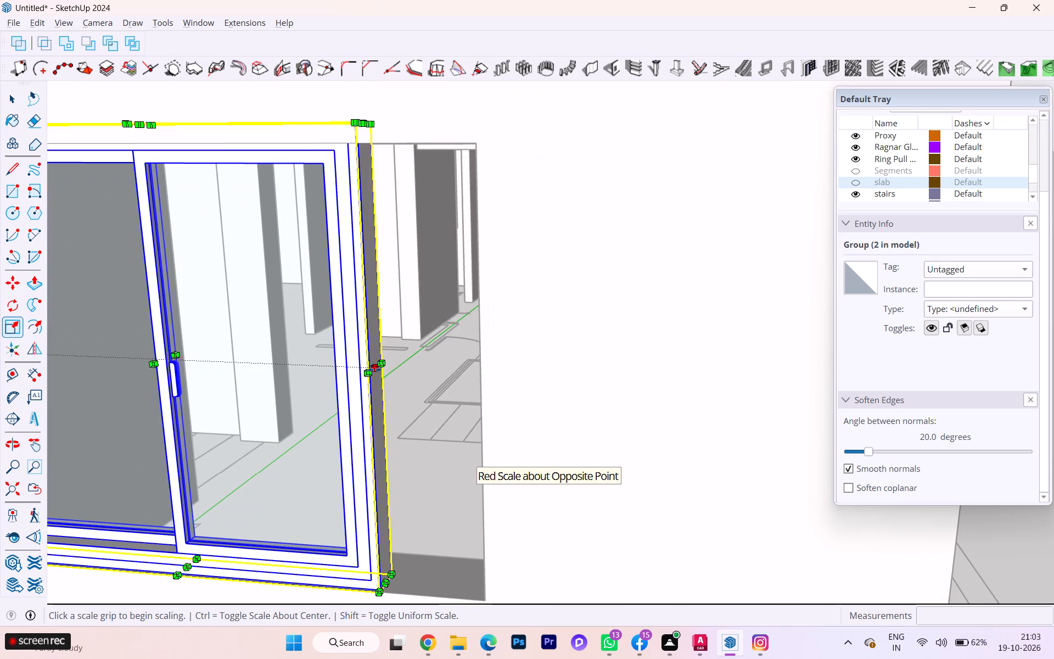
left_click(374, 370)
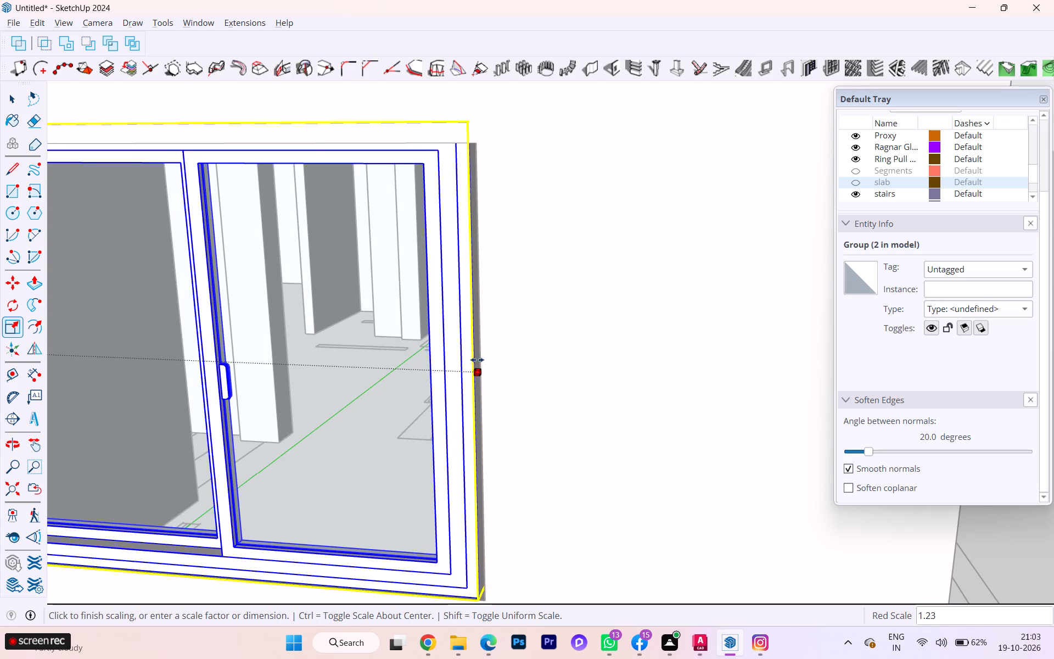
left_click(477, 359)
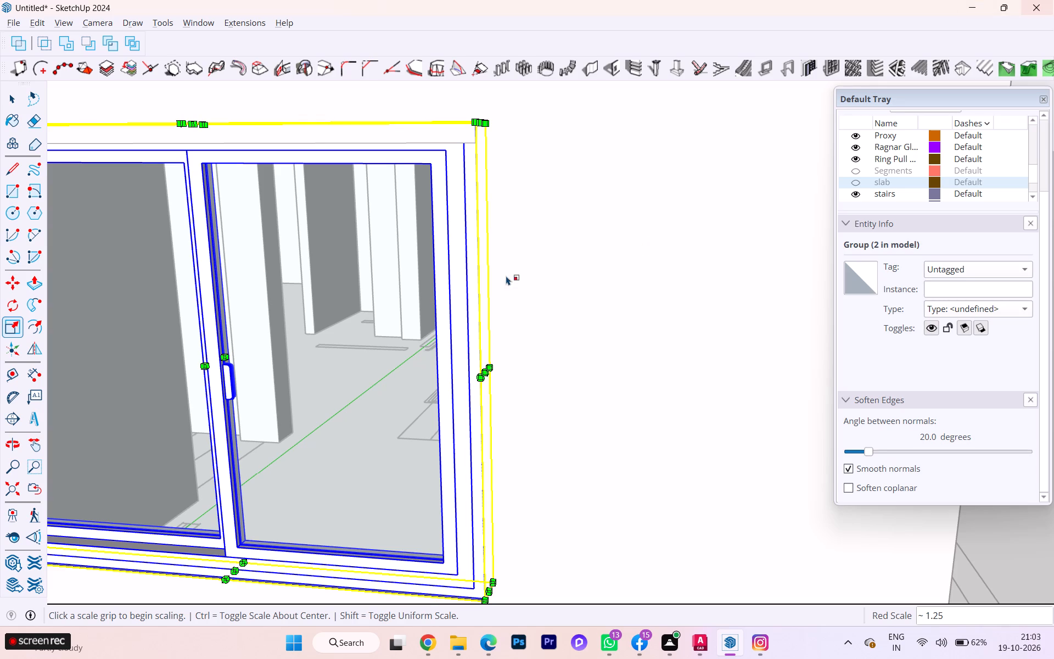
Scale the copied window's height by about 0.96 from its top so it meets the opening's upper edge.
scroll(607, 269, "down", 2)
scroll(609, 267, "up", 1)
scroll(610, 266, "down", 3)
scroll(610, 266, "up", 1)
scroll(610, 266, "down", 2)
scroll(608, 270, "up", 1)
scroll(394, 214, "down", 2)
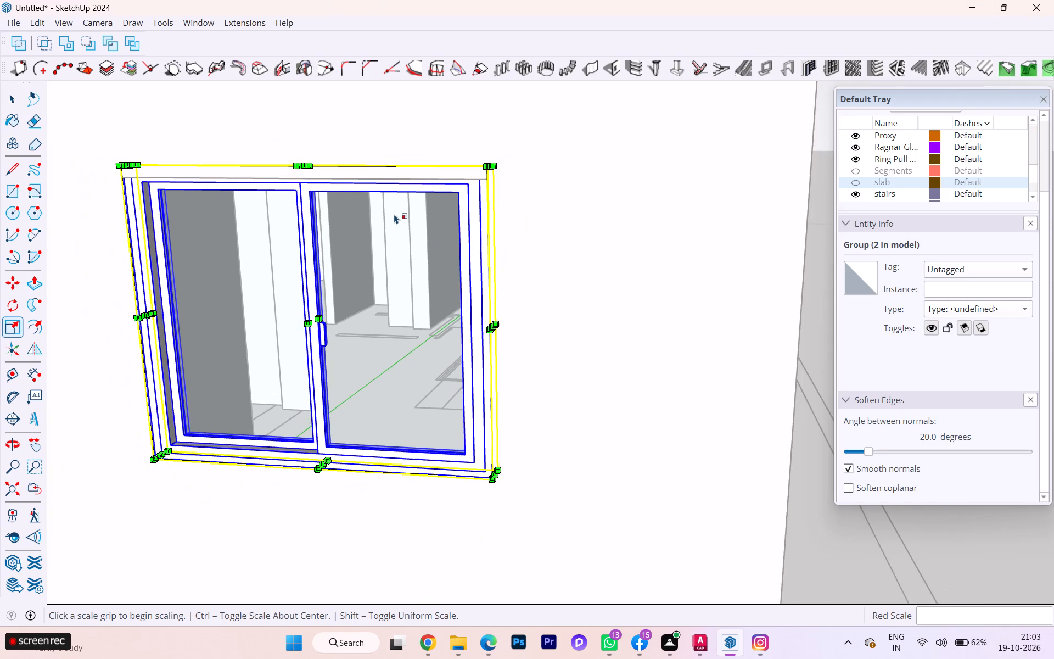
scroll(310, 156, "up", 14)
scroll(295, 159, "down", 2)
scroll(305, 170, "up", 3)
scroll(305, 170, "down", 3)
left_click(313, 170)
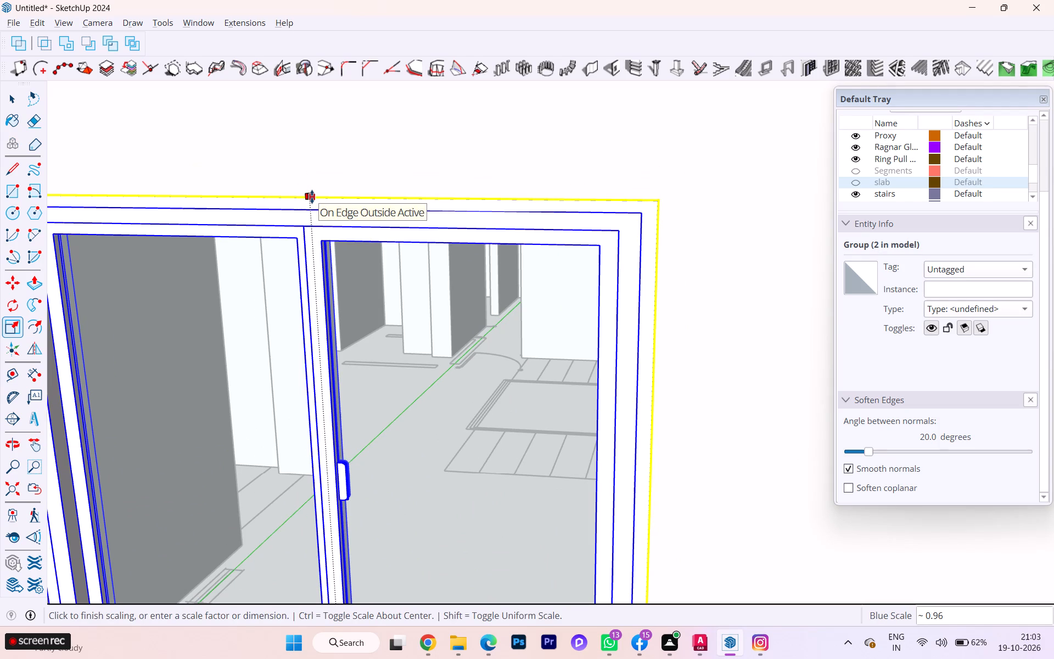
left_click(312, 197)
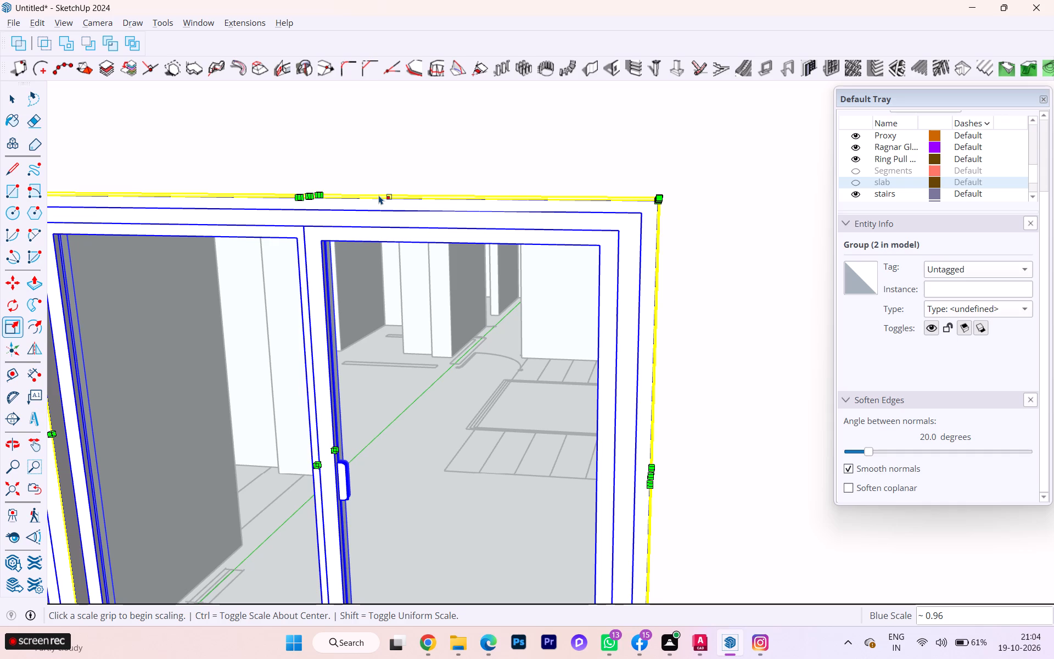
Examine how the resized window fits the projecting wall's opening from outside and from farther back.
scroll(523, 190, "down", 15)
scroll(565, 239, "down", 4)
scroll(563, 249, "up", 1)
scroll(563, 251, "down", 6)
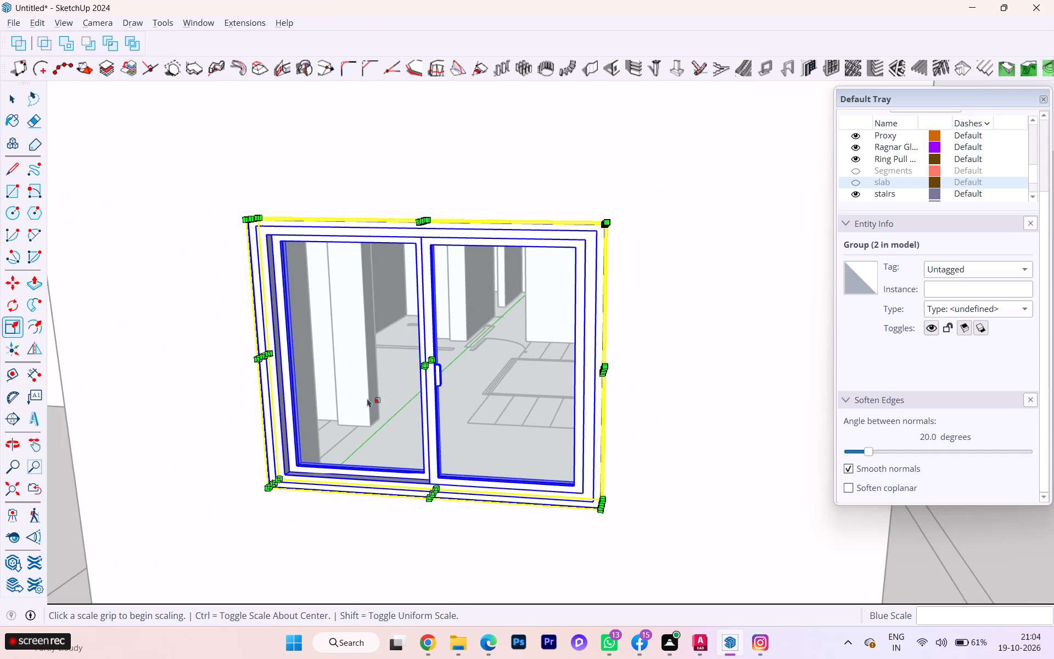
scroll(302, 439, "up", 5)
scroll(261, 450, "down", 1)
middle_click_drag(261, 450, 390, 425)
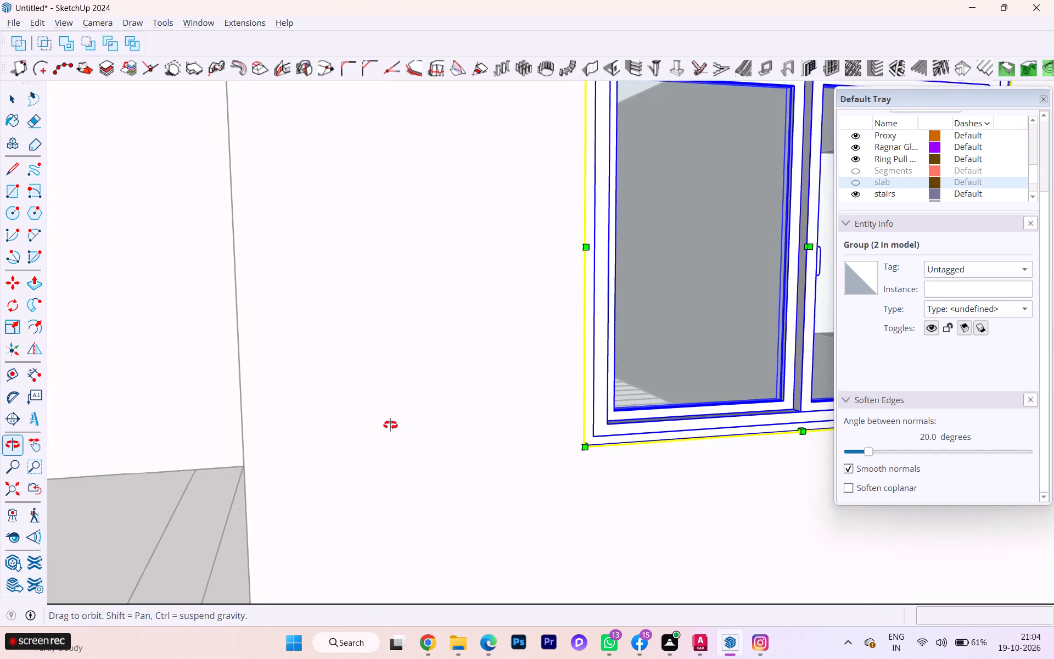
middle_click_drag(390, 425, 365, 437)
scroll(359, 432, "down", 1)
scroll(359, 432, "up", 2)
scroll(359, 432, "down", 1)
scroll(359, 432, "up", 6)
scroll(359, 432, "down", 15)
scroll(359, 433, "up", 1)
scroll(359, 433, "down", 8)
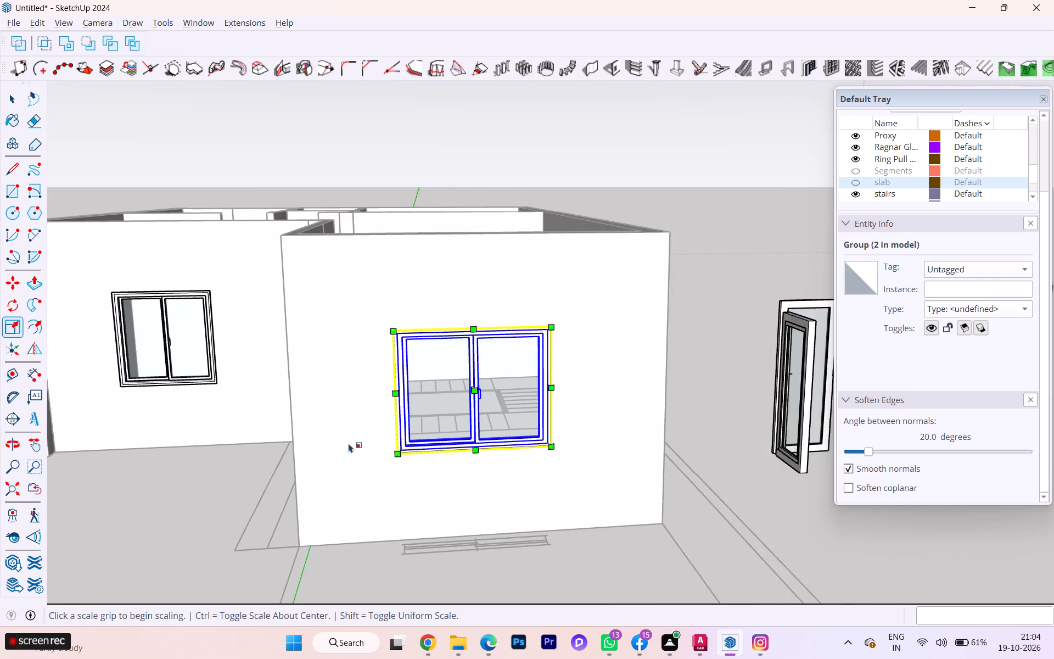
Deselect the fitted window and exit the open Glass Door component to return to the whole house model.
left_click(8, 102)
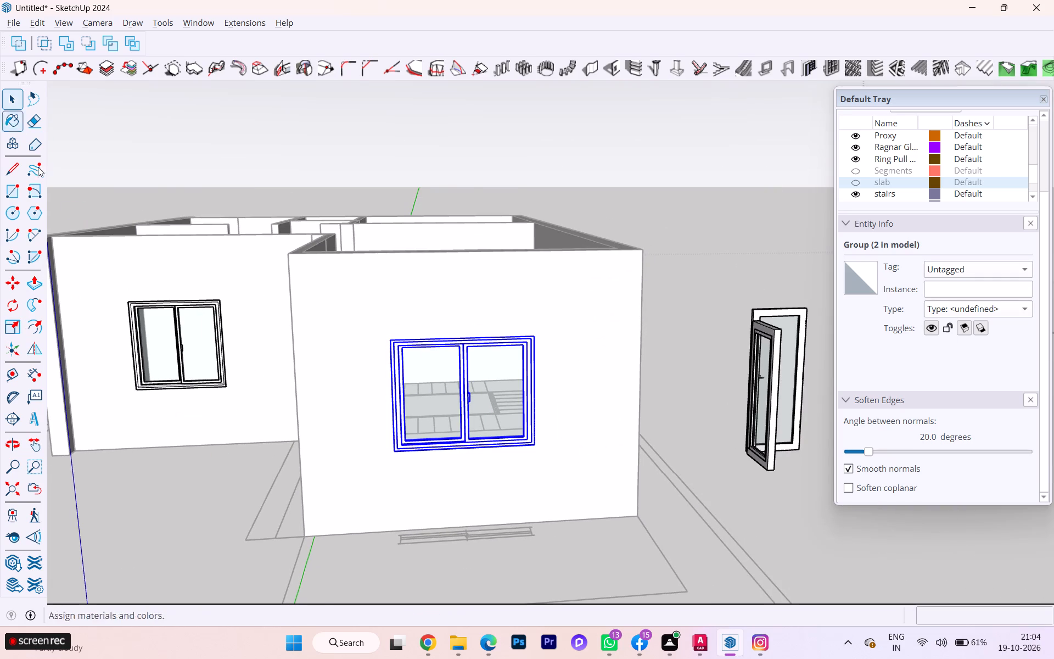
left_click(150, 465)
scroll(502, 427, "down", 4)
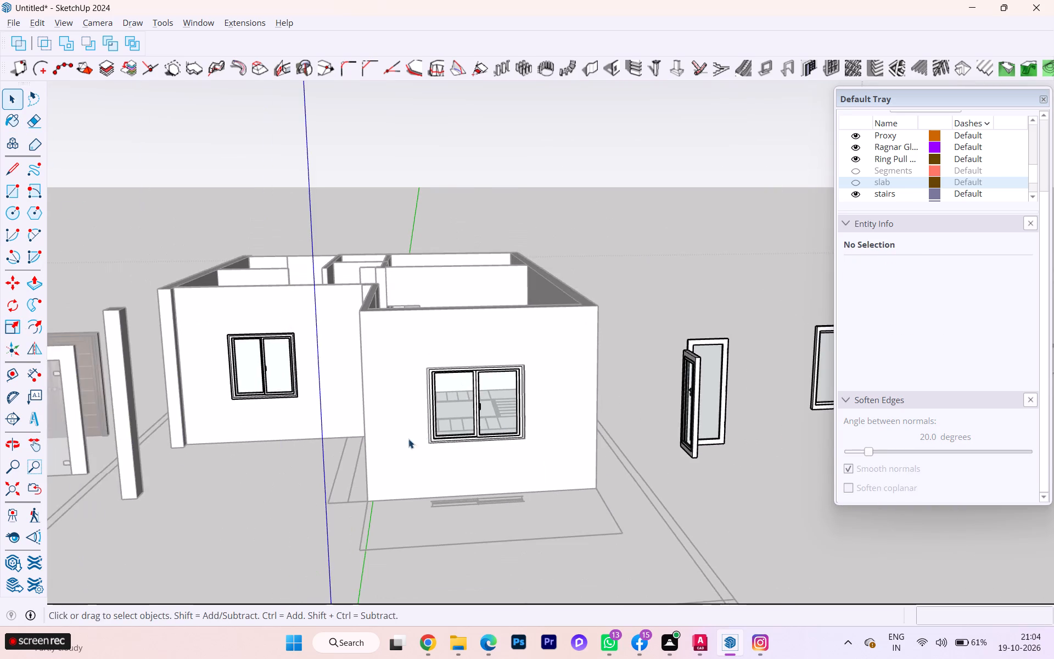
scroll(364, 436, "down", 1)
middle_click_drag(364, 436, 599, 462)
scroll(438, 438, "down", 1)
middle_click_drag(475, 439, 570, 448)
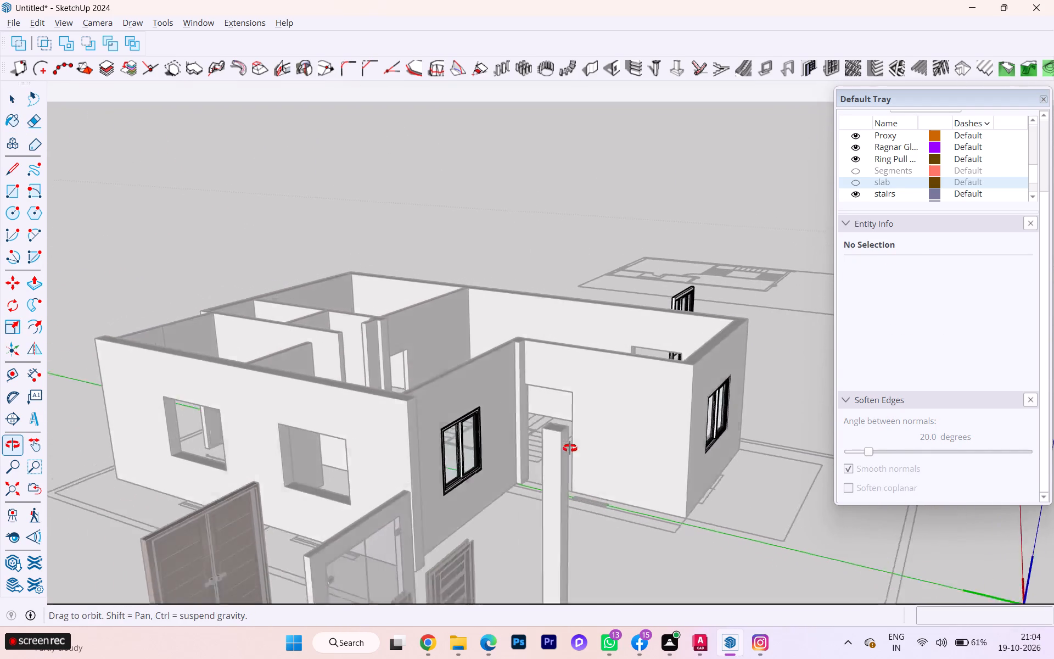
middle_click_drag(570, 448, 594, 450)
left_click(61, 292)
double_click(121, 276)
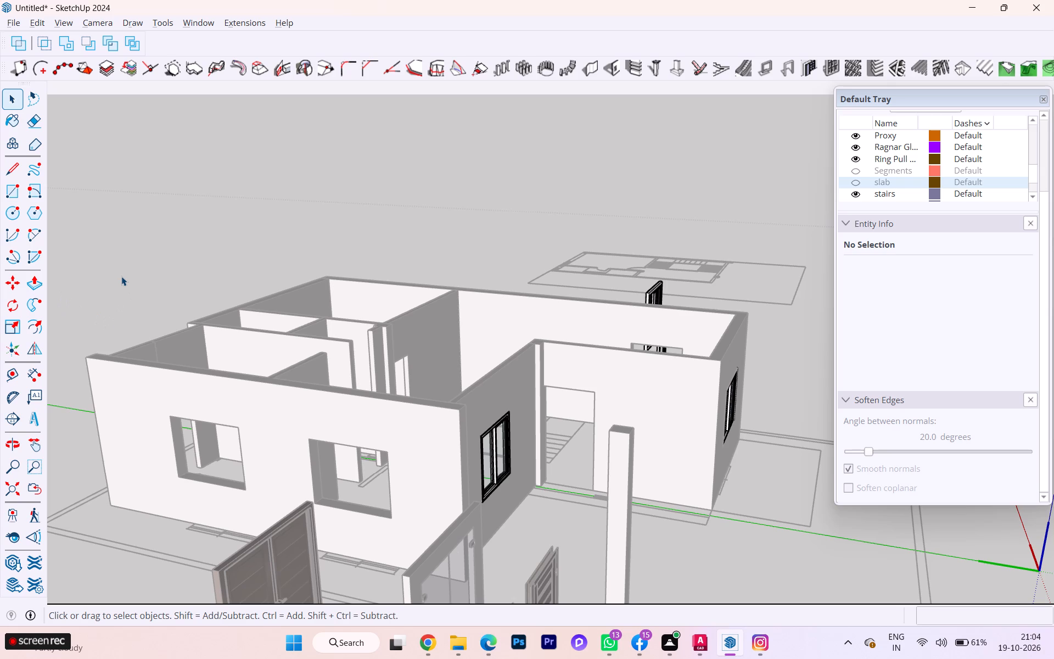
left_click(726, 575)
left_click(718, 554)
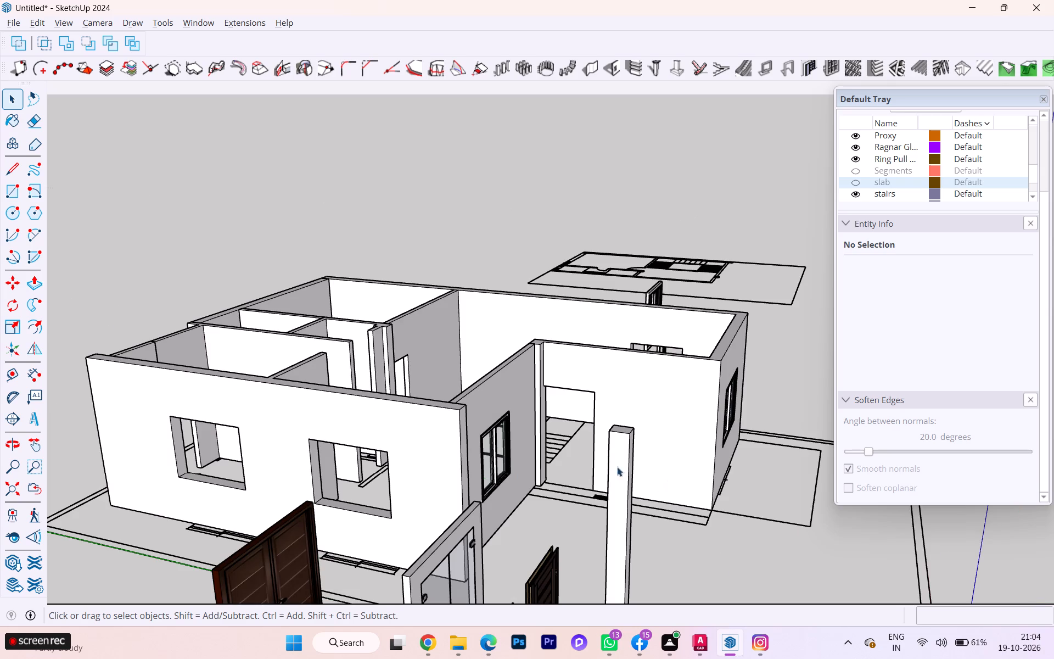
Open the Glass Door component for editing at the spare windows standing beside the house.
left_click(499, 472)
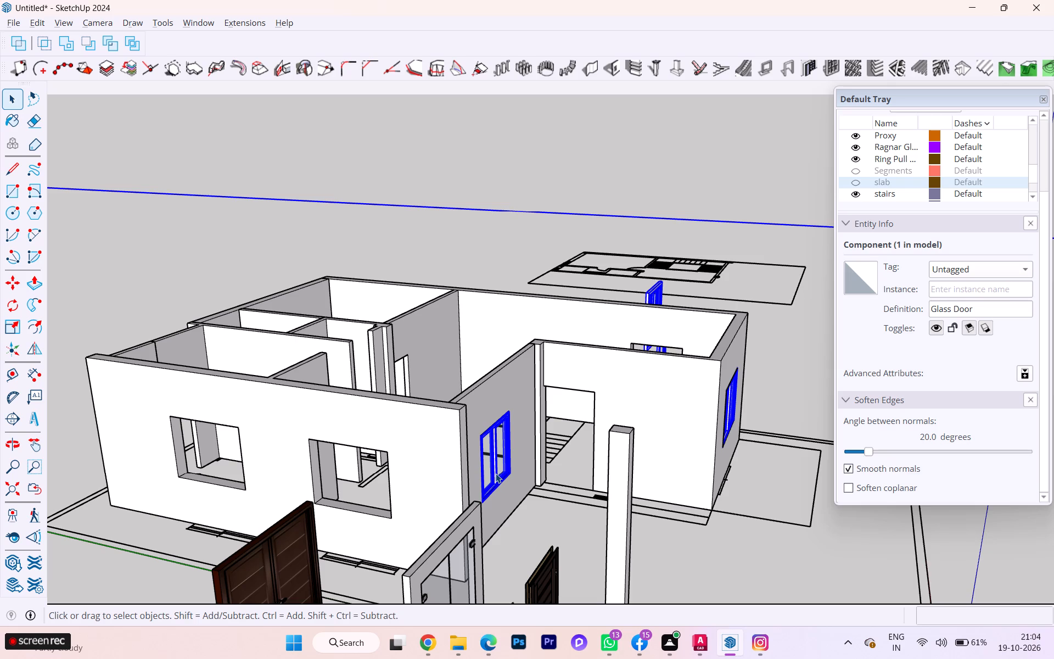
scroll(497, 450, "down", 7)
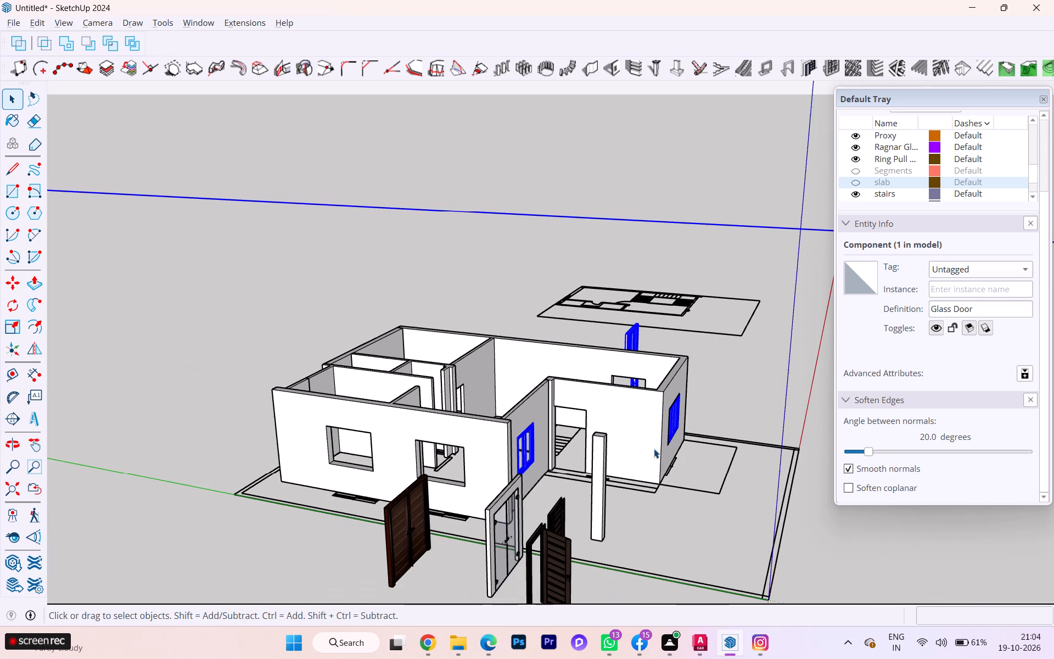
scroll(457, 455, "down", 1)
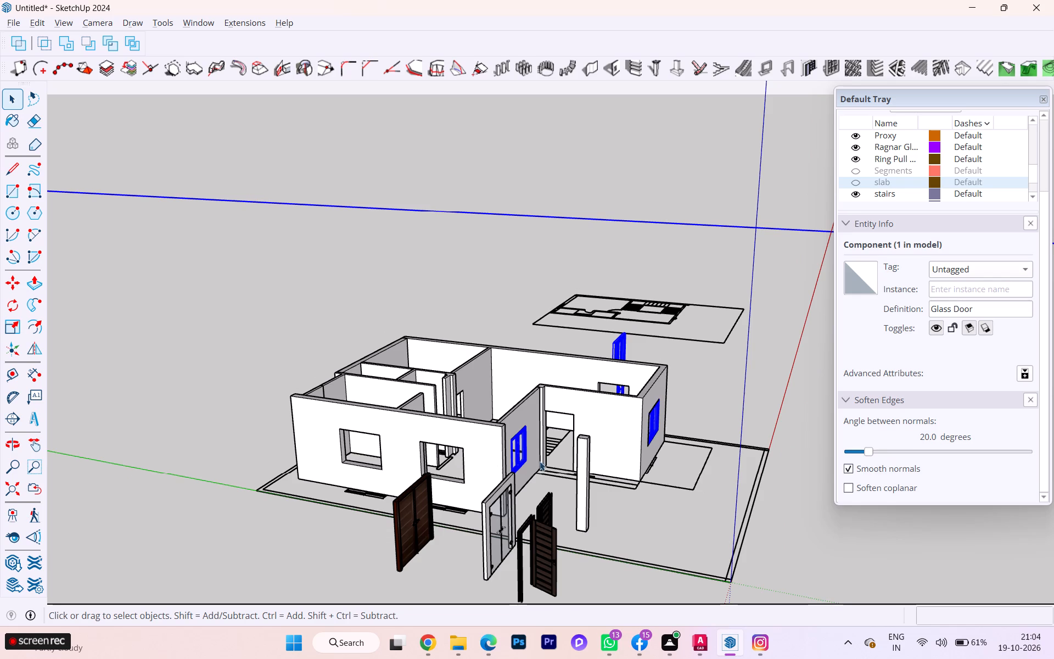
scroll(557, 462, "down", 2)
middle_click_drag(545, 474, 489, 477)
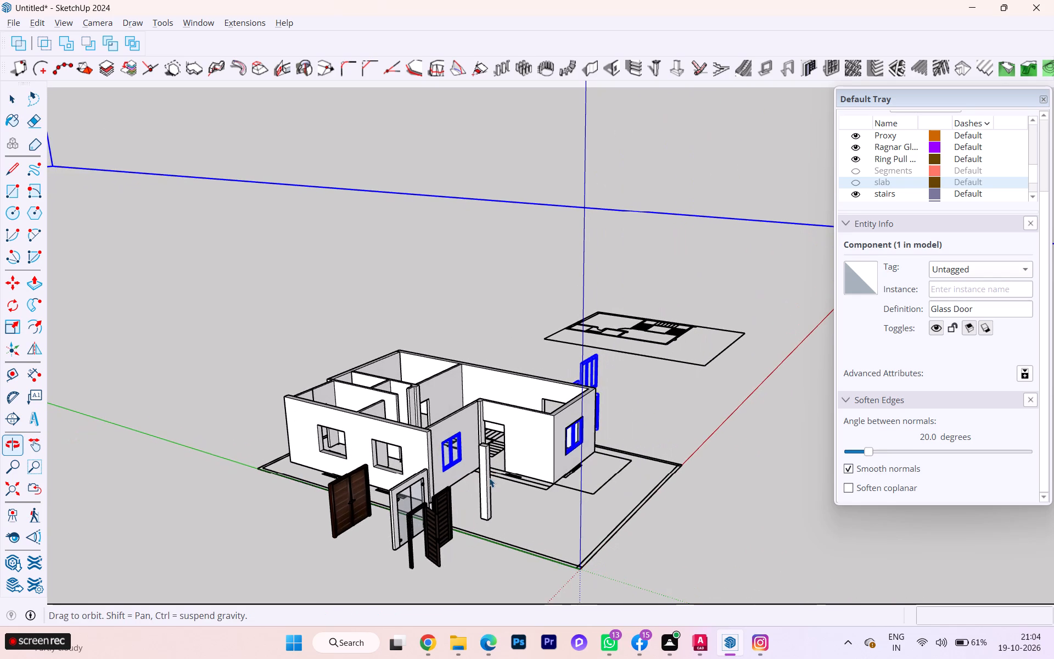
middle_click_drag(540, 482, 481, 499)
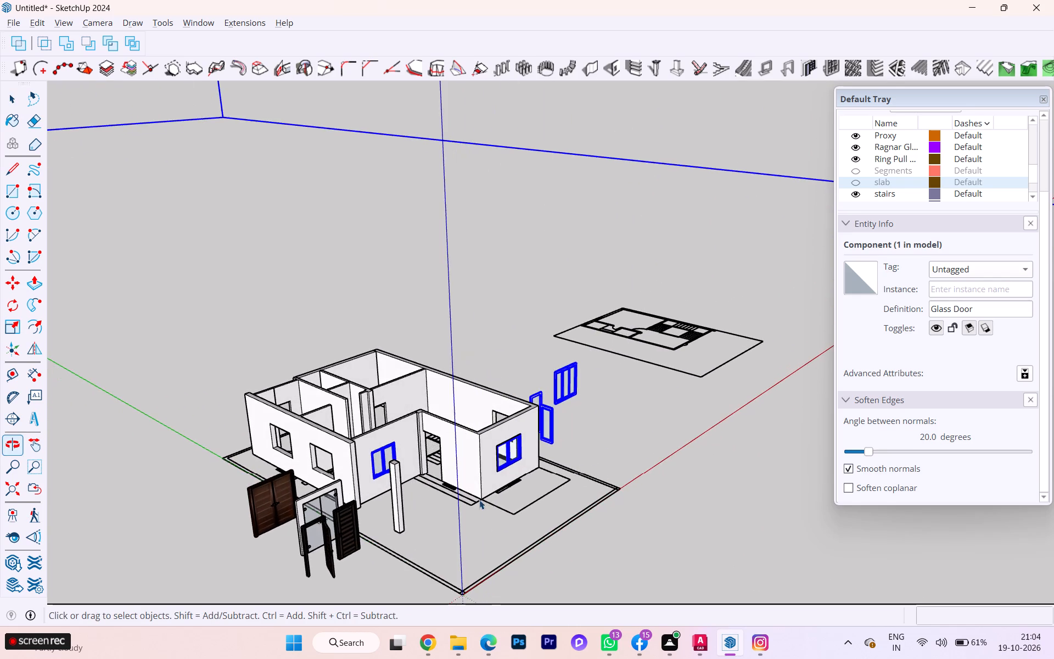
scroll(550, 416, "up", 3)
scroll(551, 415, "down", 7)
scroll(551, 415, "up", 1)
left_click(551, 415)
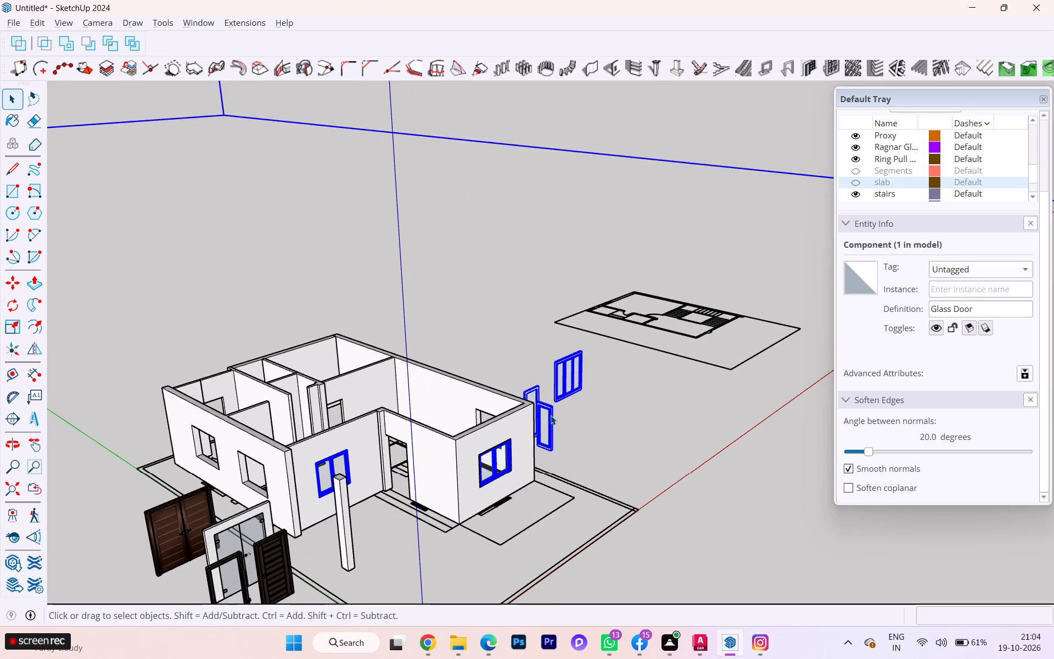
double_click(551, 415)
double_click(551, 415)
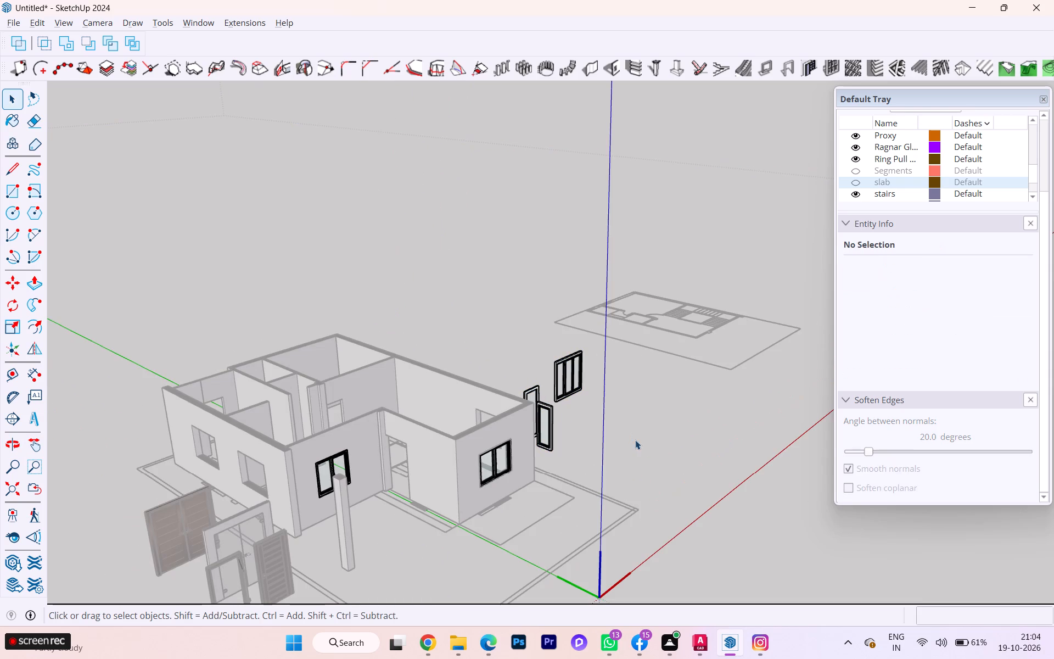
Delete the outer frame of the narrow spare window nearest the house's corner, inside the Glass Door component.
left_click(548, 411)
triple_click(551, 423)
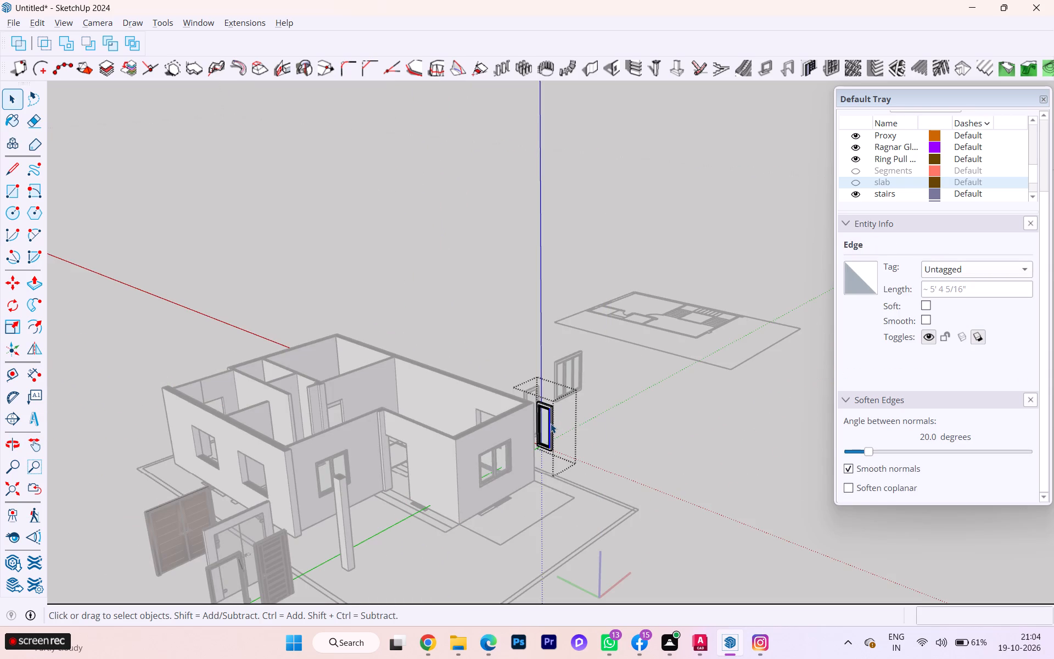
triple_click(551, 423)
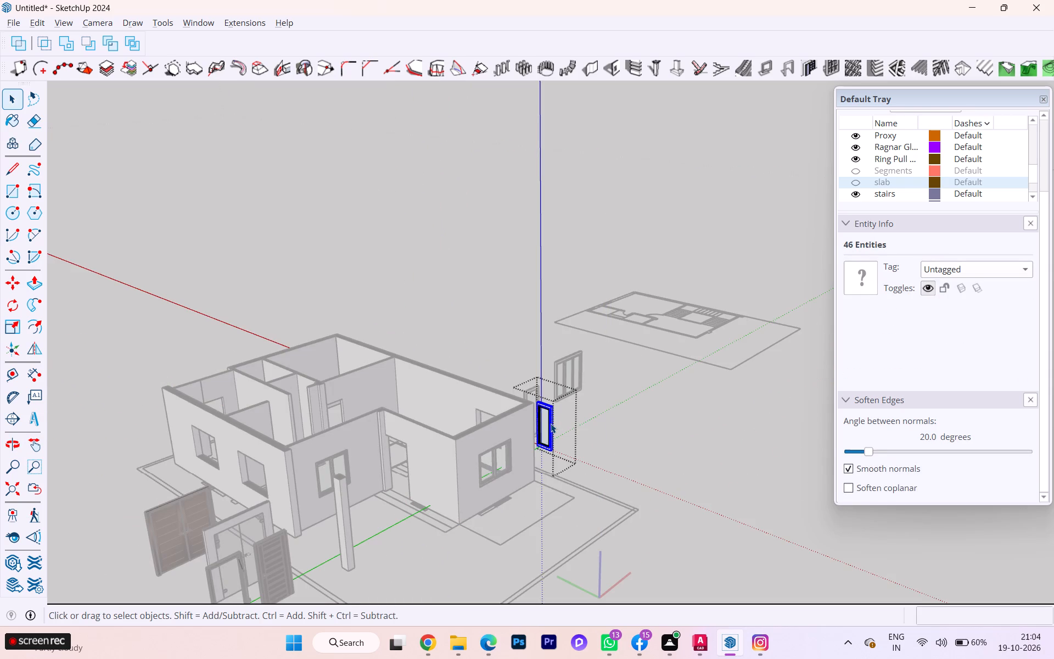
key("Delete")
key("Delete")
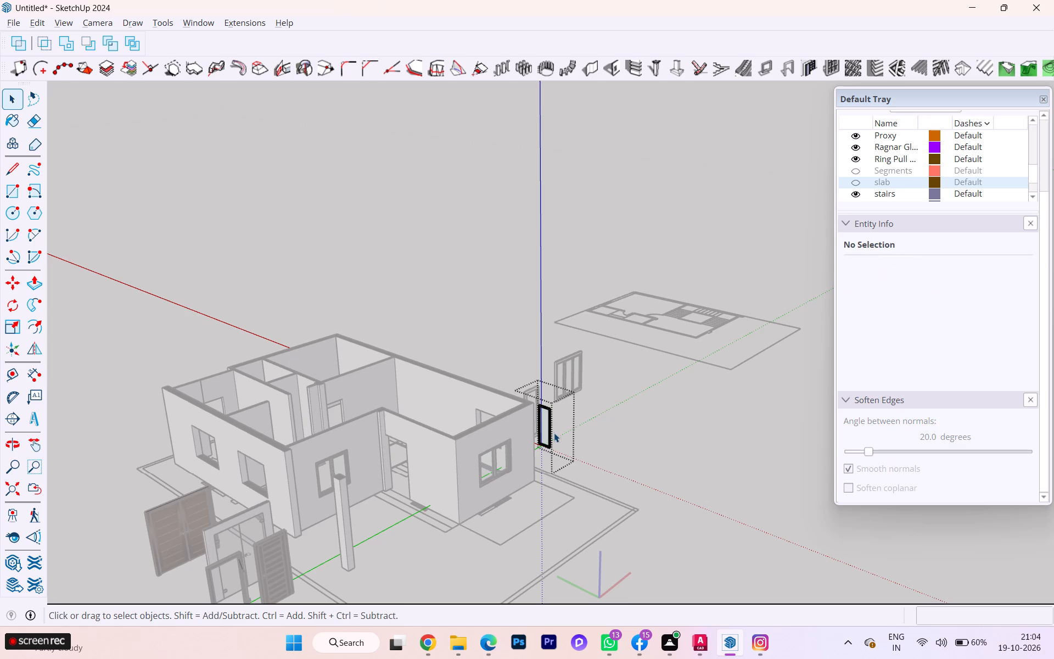
Delete the same narrow spare window's glass pane and inner sash frame.
double_click(551, 423)
key("Delete")
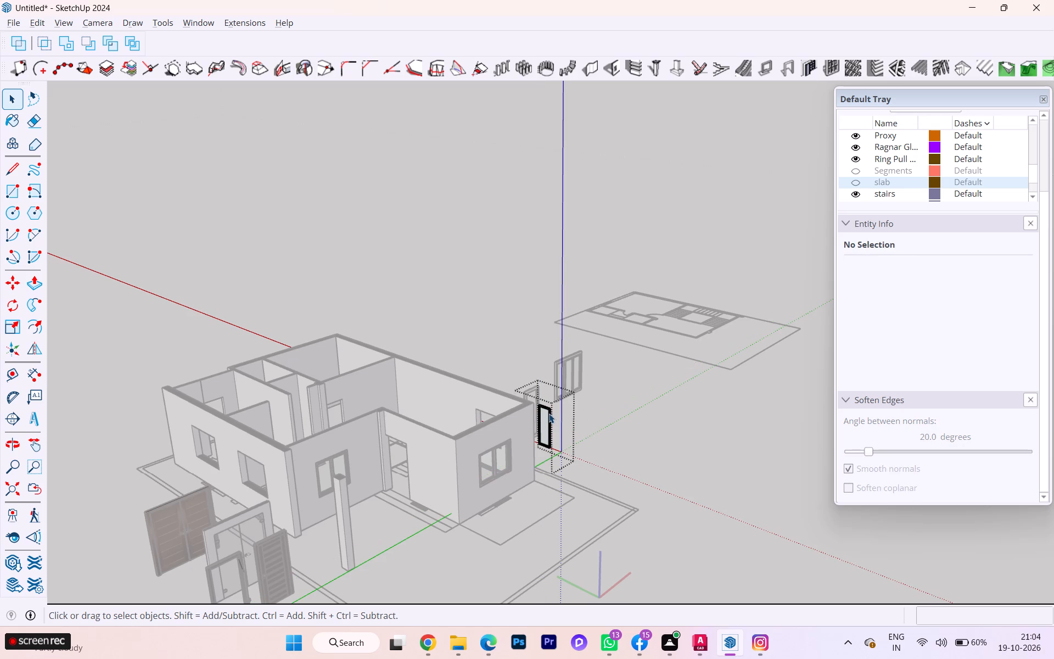
double_click(549, 414)
triple_click(549, 414)
left_click(549, 414)
key("Delete")
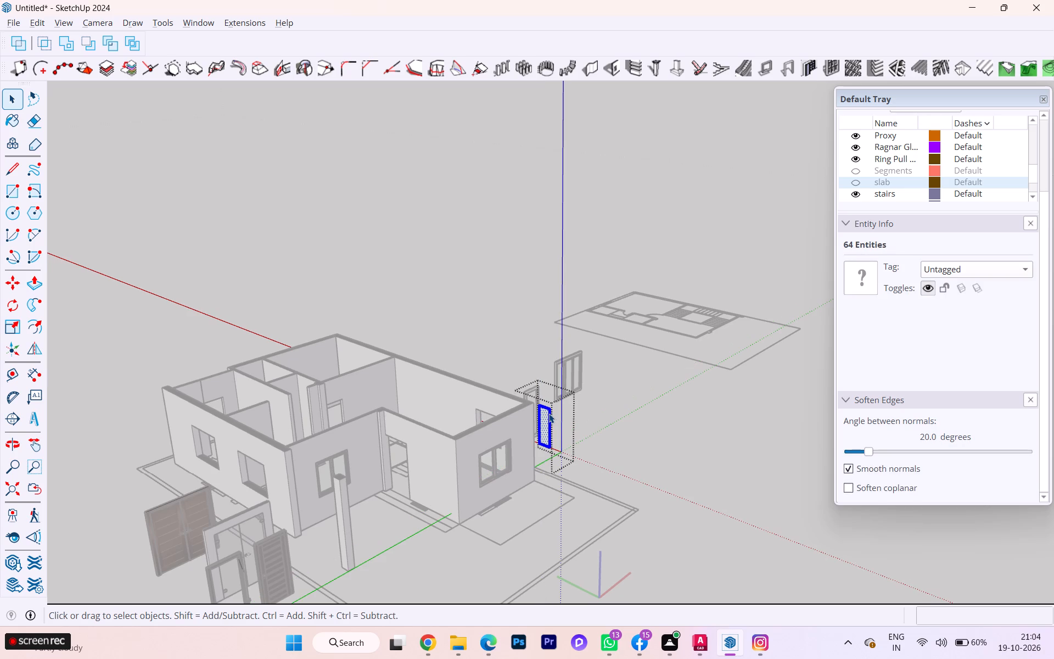
key("Delete")
key("Delete")
Delete the small leftover piece of the removed spare window within the Glass Door component.
scroll(556, 422, "up", 3)
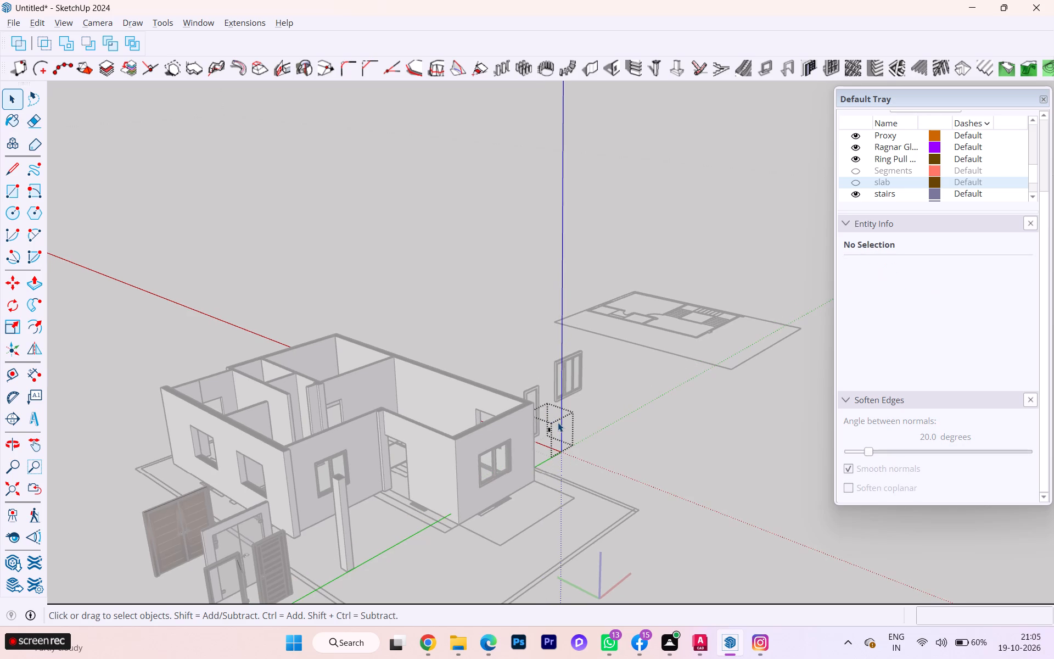
scroll(558, 422, "up", 10)
key("Delete")
left_click(550, 429)
left_click(550, 429)
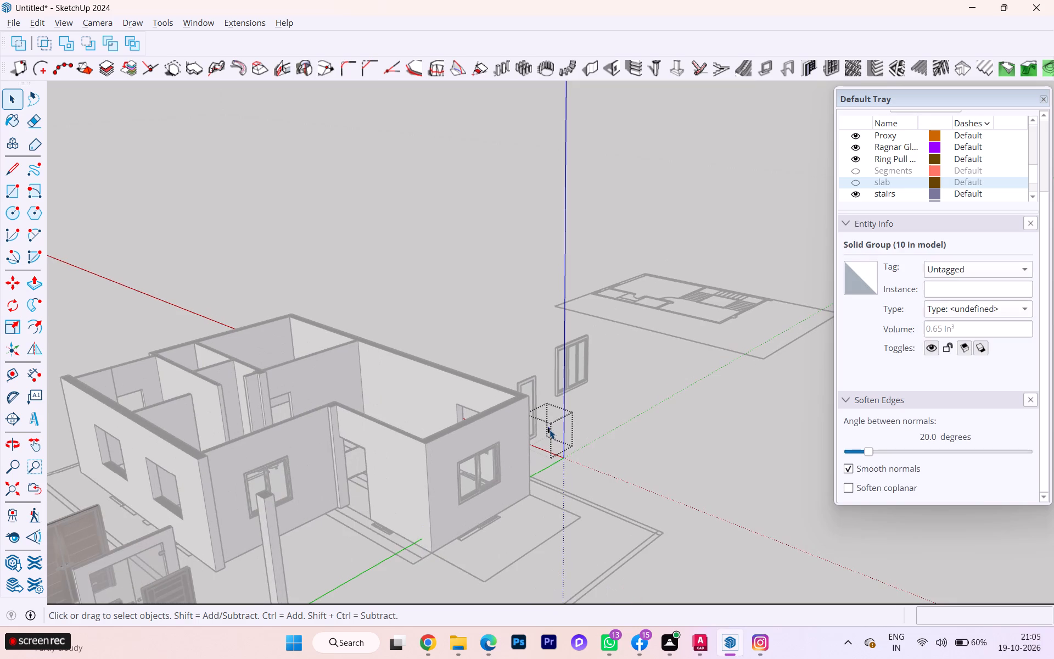
left_click(550, 430)
key("Delete")
left_click(533, 382)
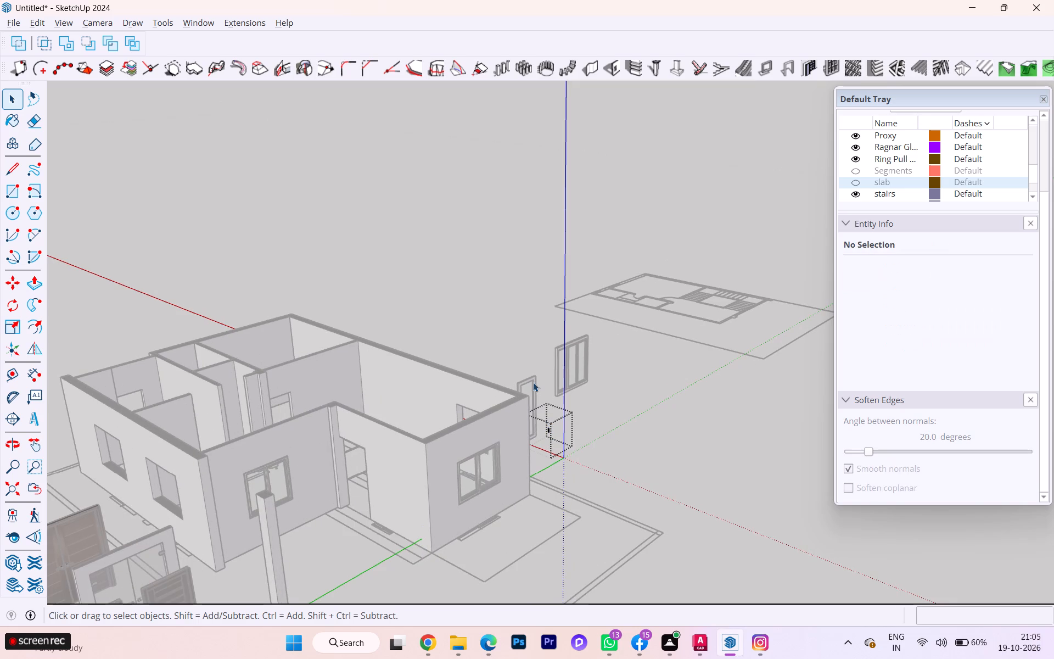
left_click(635, 443)
scroll(636, 444, "down", 3)
double_click(641, 445)
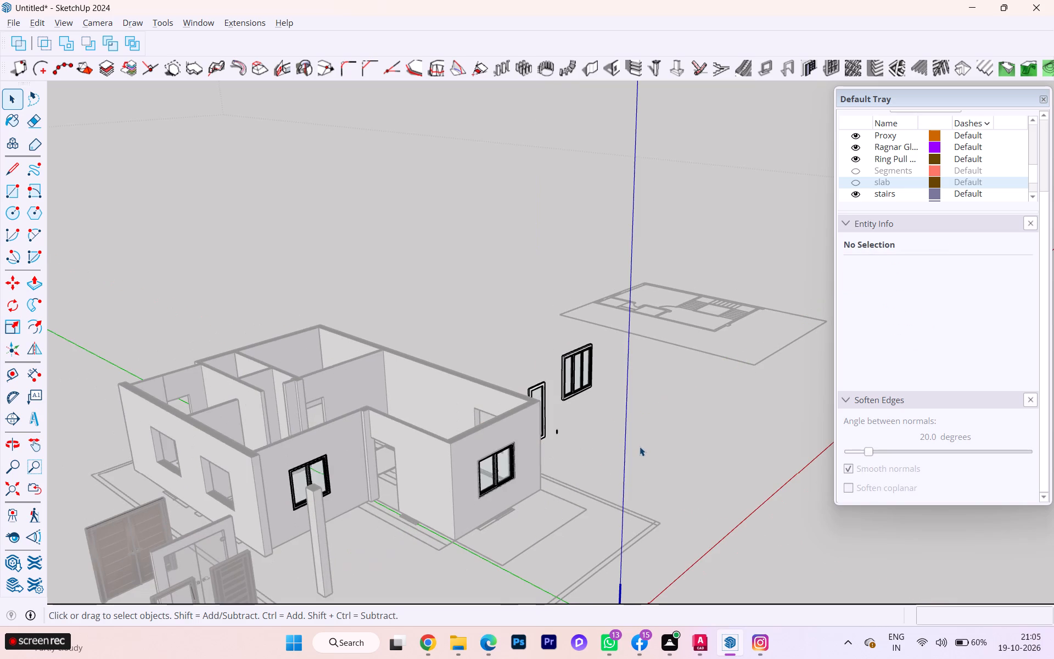
left_click(557, 428)
left_click(558, 432)
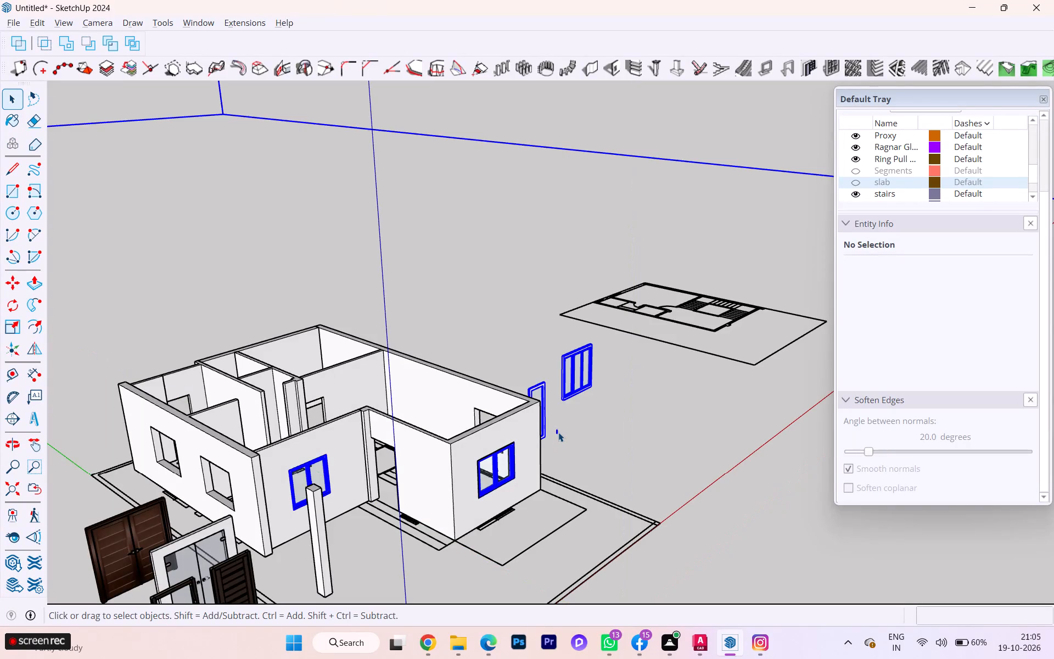
double_click(558, 432)
left_click(559, 437)
left_click(557, 434)
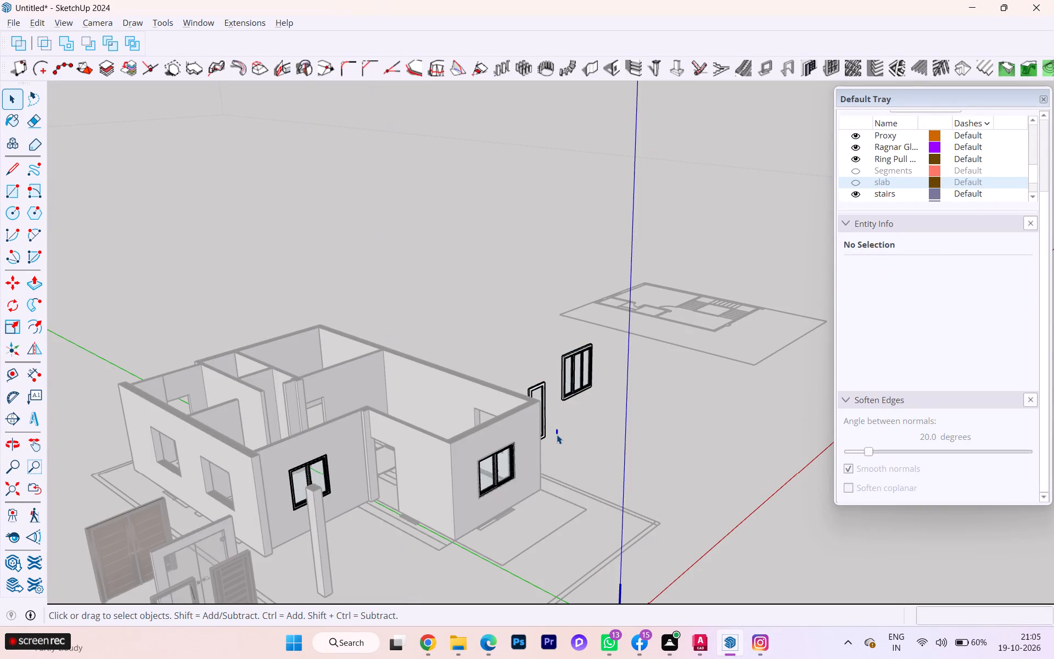
key("Delete")
Exit the open Glass Door component to return to the whole house model.
scroll(569, 430, "down", 3)
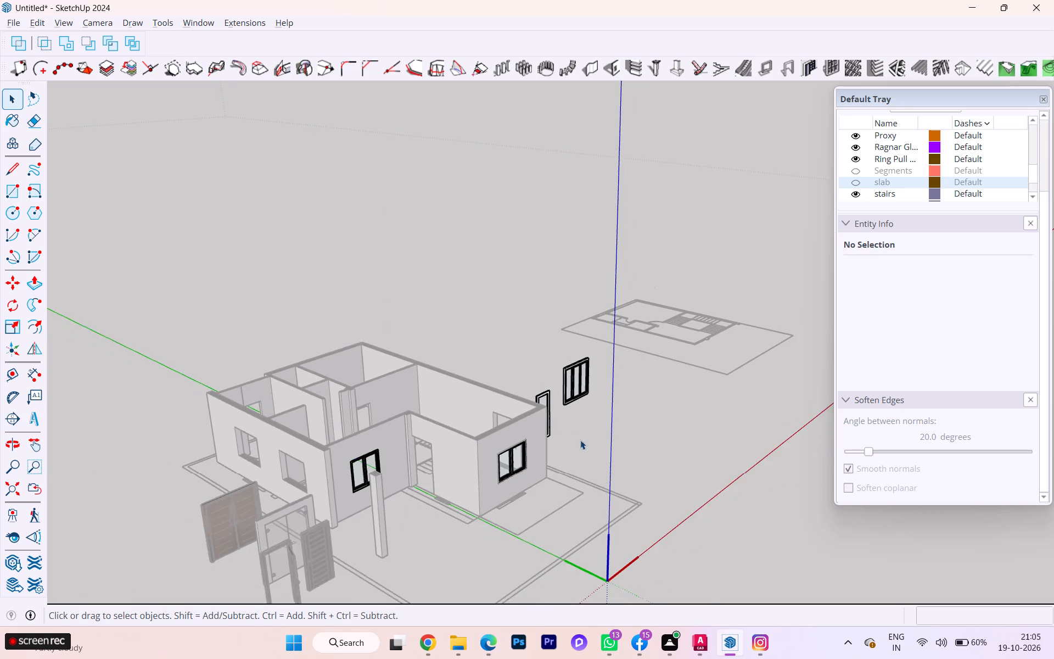
scroll(580, 440, "down", 1)
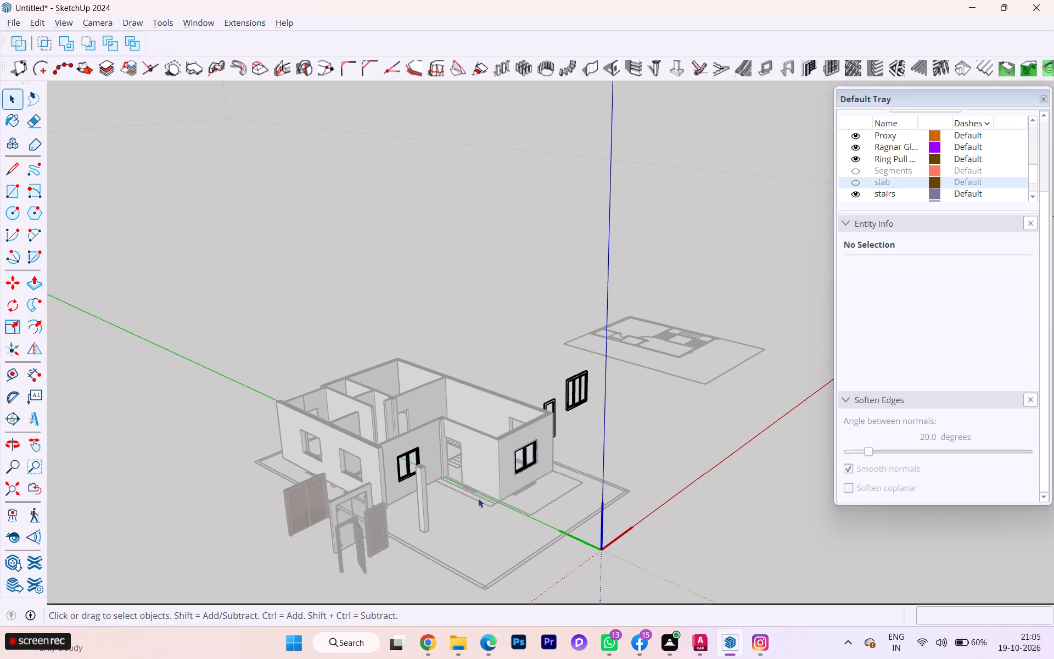
scroll(477, 534, "down", 1)
middle_click_drag(501, 521, 530, 504)
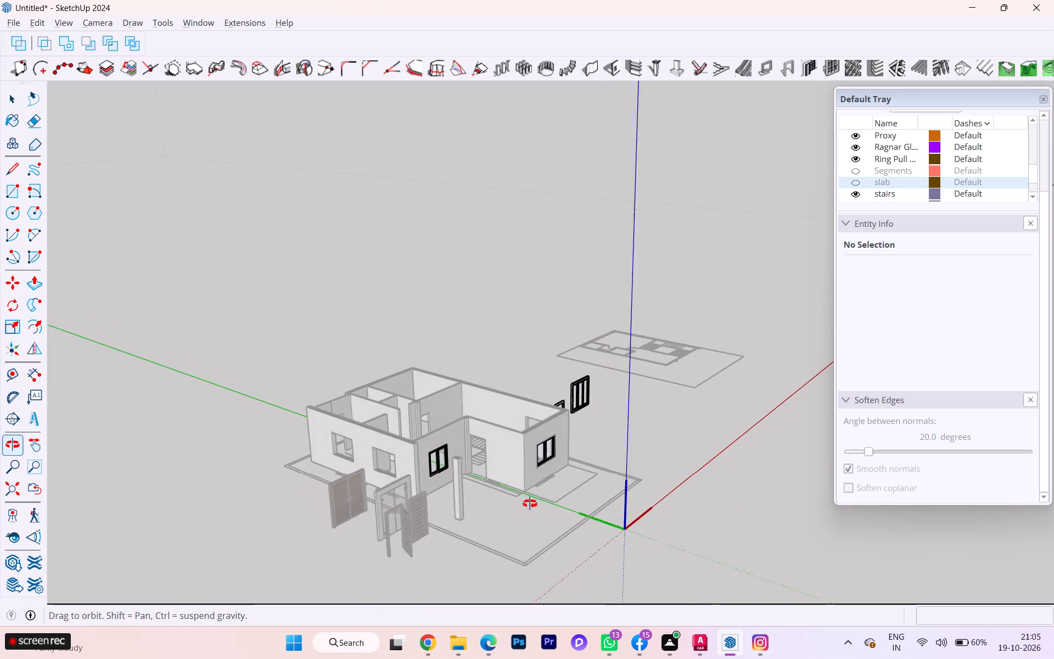
middle_click_drag(530, 504, 535, 502)
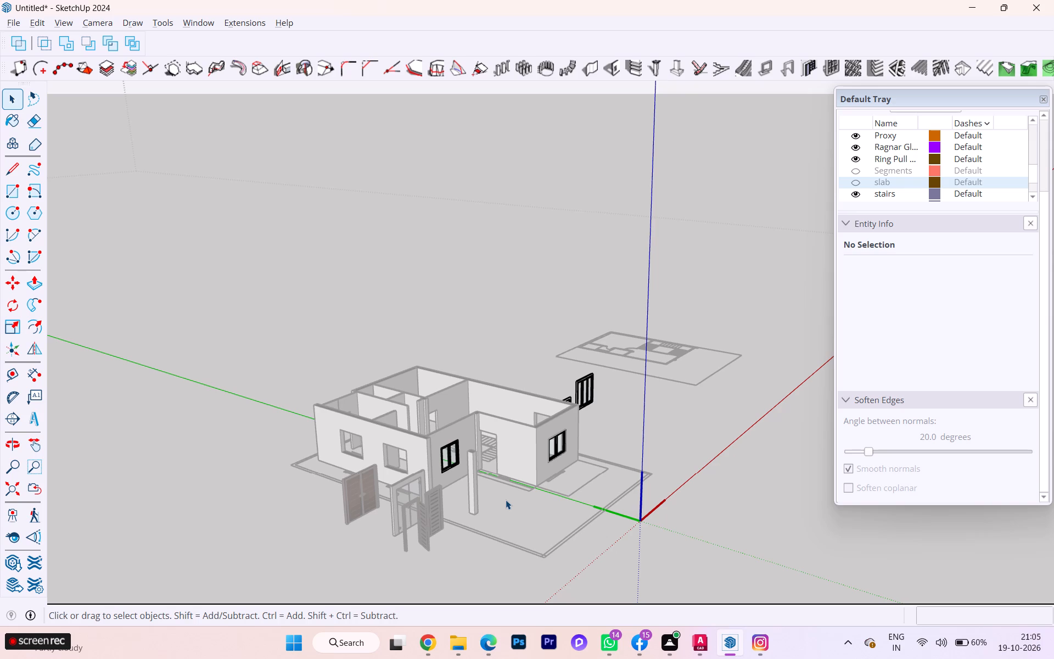
scroll(506, 500, "up", 4)
scroll(506, 500, "down", 1)
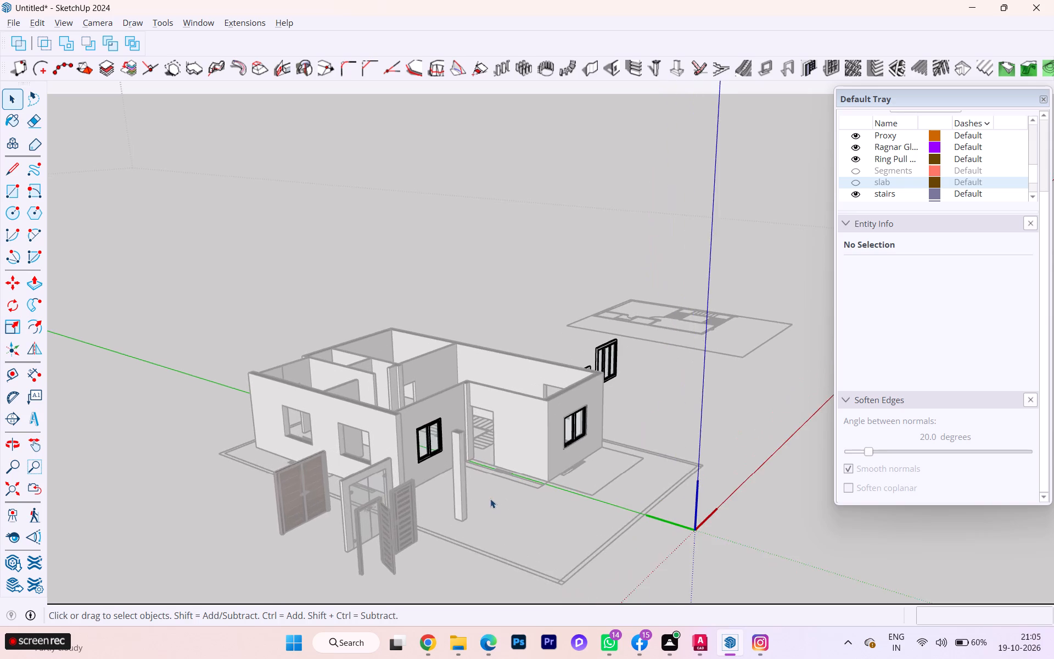
scroll(489, 498, "up", 6)
scroll(508, 504, "down", 4)
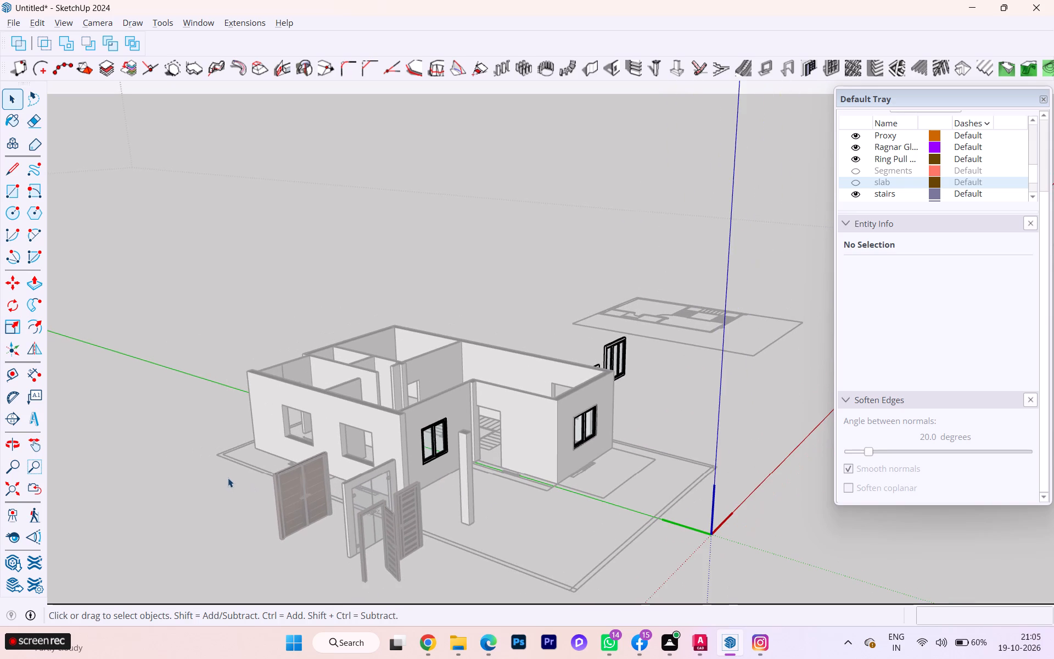
left_click(227, 475)
triple_click(190, 482)
left_click(102, 437)
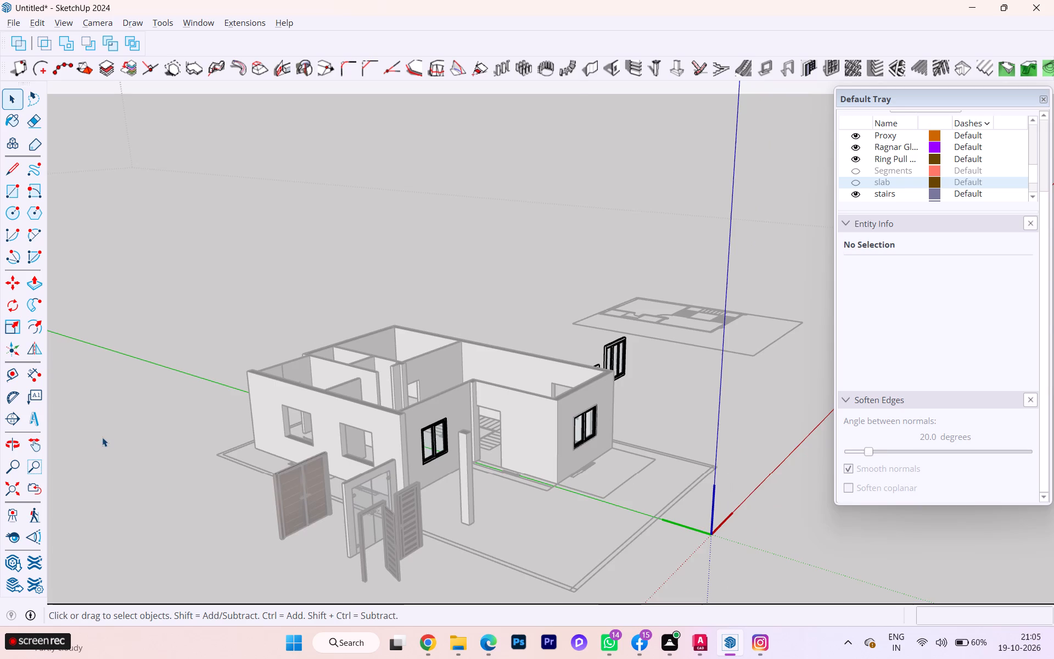
left_click(106, 435)
Select the Glass Door component at the projecting wall's window and examine how far its bounding box extends around the house.
left_click(437, 451)
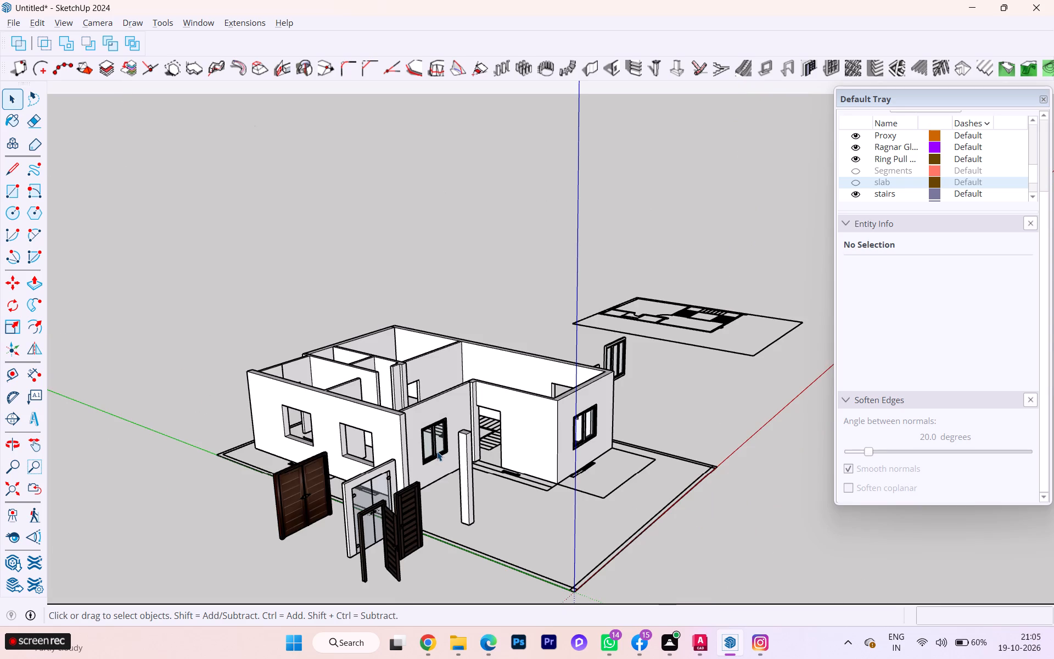
scroll(437, 451, "down", 4)
scroll(437, 451, "up", 6)
scroll(437, 451, "down", 3)
scroll(450, 454, "up", 1)
scroll(450, 454, "down", 3)
scroll(450, 454, "up", 1)
scroll(450, 454, "down", 7)
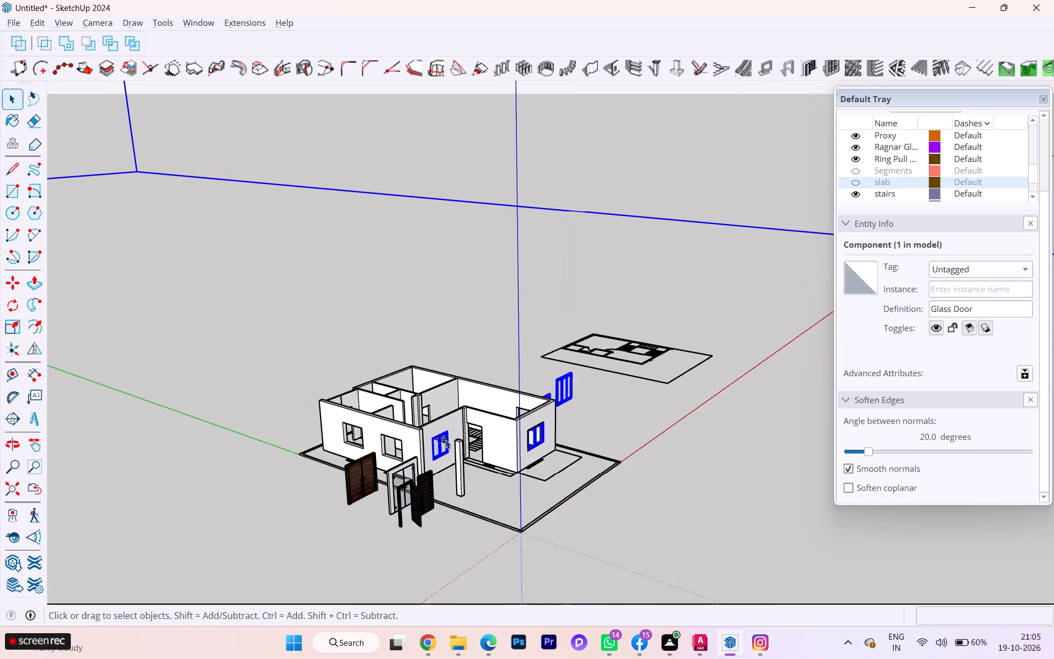
scroll(445, 439, "down", 1)
scroll(228, 358, "down", 4)
scroll(229, 360, "up", 1)
scroll(298, 404, "down", 7)
scroll(310, 415, "up", 1)
scroll(311, 416, "down", 10)
scroll(364, 444, "up", 1)
scroll(365, 445, "down", 1)
scroll(427, 449, "down", 6)
scroll(428, 450, "up", 1)
scroll(428, 450, "down", 1)
scroll(428, 450, "up", 2)
scroll(428, 450, "down", 1)
scroll(428, 451, "up", 1)
scroll(429, 451, "down", 1)
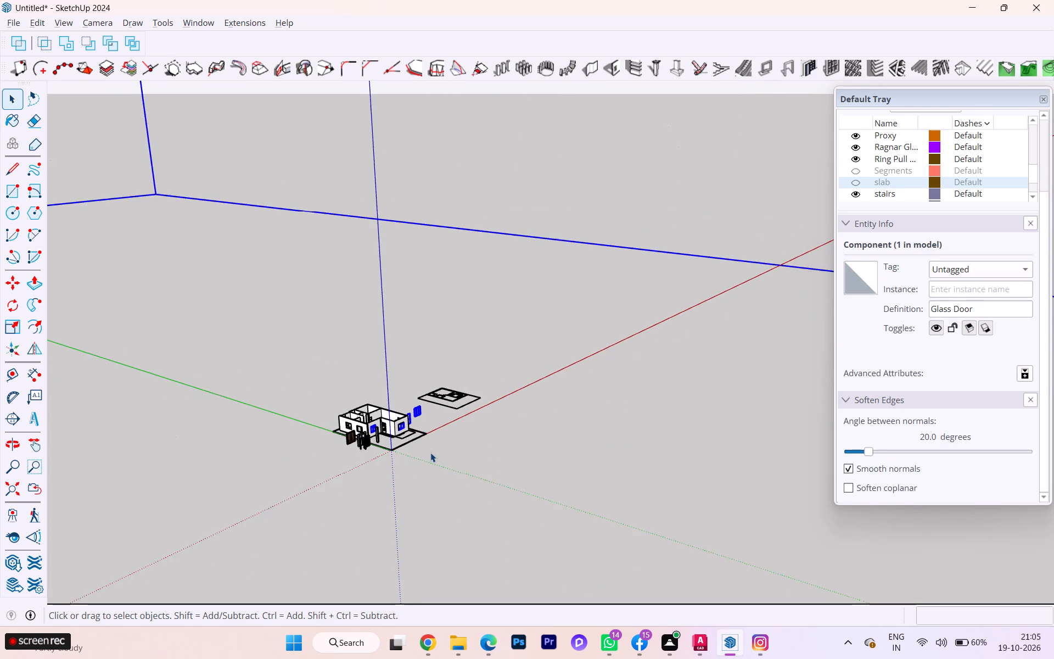
scroll(430, 453, "down", 1)
scroll(430, 453, "up", 2)
scroll(430, 453, "down", 7)
scroll(430, 453, "up", 4)
scroll(430, 453, "down", 2)
scroll(430, 453, "up", 8)
scroll(430, 453, "down", 6)
scroll(447, 449, "up", 3)
scroll(491, 442, "down", 1)
scroll(491, 442, "up", 1)
scroll(491, 442, "down", 10)
scroll(481, 415, "up", 1)
scroll(481, 415, "down", 2)
scroll(481, 415, "up", 2)
scroll(481, 415, "down", 3)
scroll(481, 415, "up", 1)
scroll(481, 415, "down", 1)
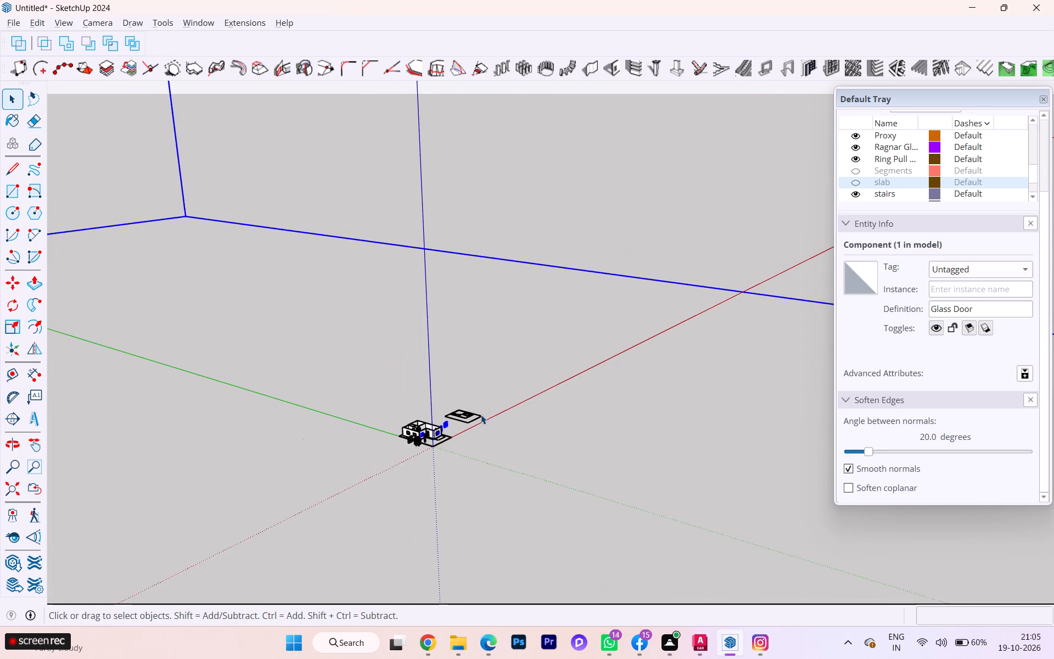
scroll(476, 414, "down", 2)
scroll(476, 414, "up", 3)
scroll(476, 414, "down", 1)
scroll(476, 414, "up", 2)
scroll(476, 414, "down", 7)
scroll(470, 415, "up", 1)
scroll(470, 416, "down", 1)
scroll(470, 416, "up", 1)
scroll(470, 416, "down", 4)
scroll(467, 422, "up", 3)
scroll(467, 422, "down", 2)
scroll(466, 423, "up", 3)
scroll(466, 423, "down", 2)
scroll(465, 427, "up", 1)
scroll(465, 427, "down", 2)
scroll(465, 427, "up", 1)
scroll(465, 427, "down", 4)
scroll(465, 427, "up", 1)
scroll(465, 427, "down", 1)
scroll(465, 427, "up", 1)
scroll(465, 427, "down", 8)
scroll(473, 429, "up", 1)
scroll(475, 430, "down", 3)
scroll(496, 435, "up", 1)
scroll(498, 436, "down", 6)
scroll(503, 450, "up", 3)
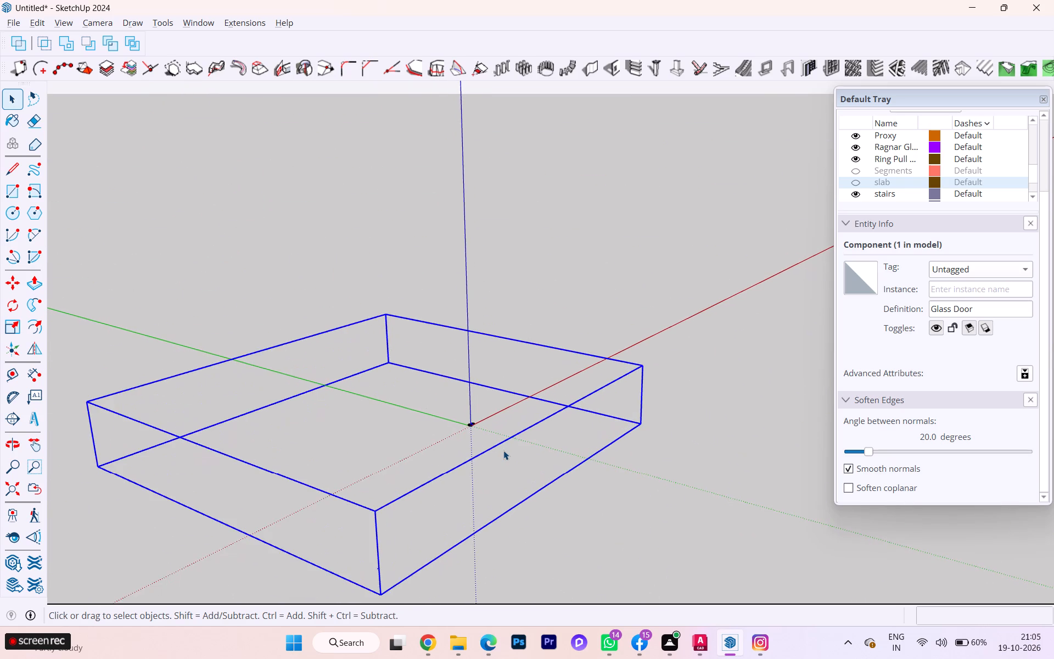
scroll(504, 453, "up", 4)
scroll(505, 454, "down", 1)
scroll(505, 454, "up", 1)
Reselect the Glass Door component and examine which windows in and around the house belong to it.
left_click(451, 465)
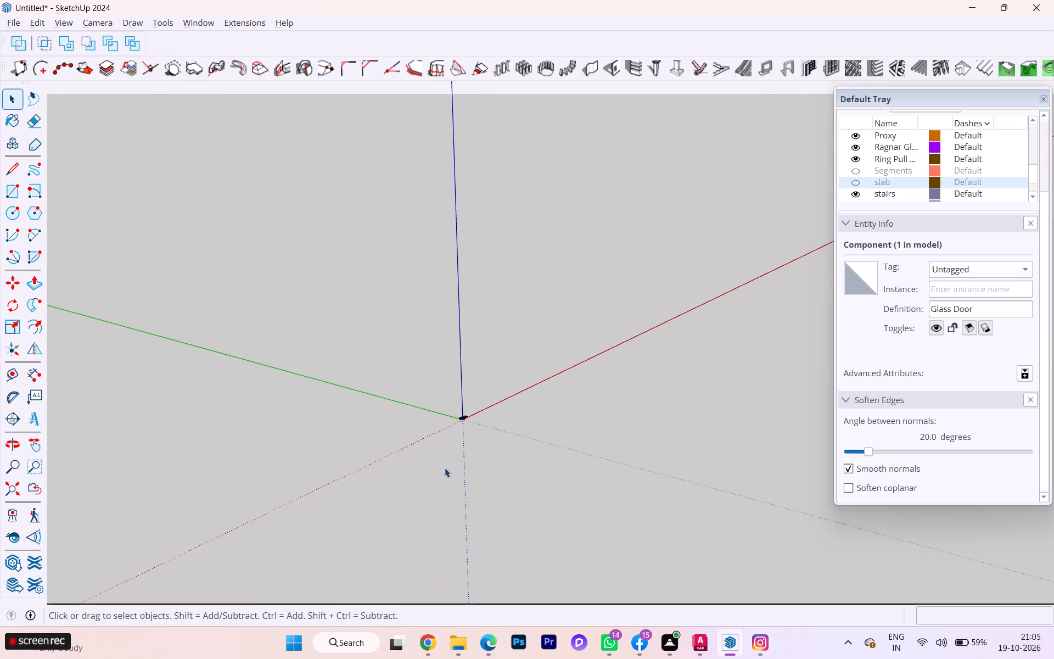
left_click(466, 417)
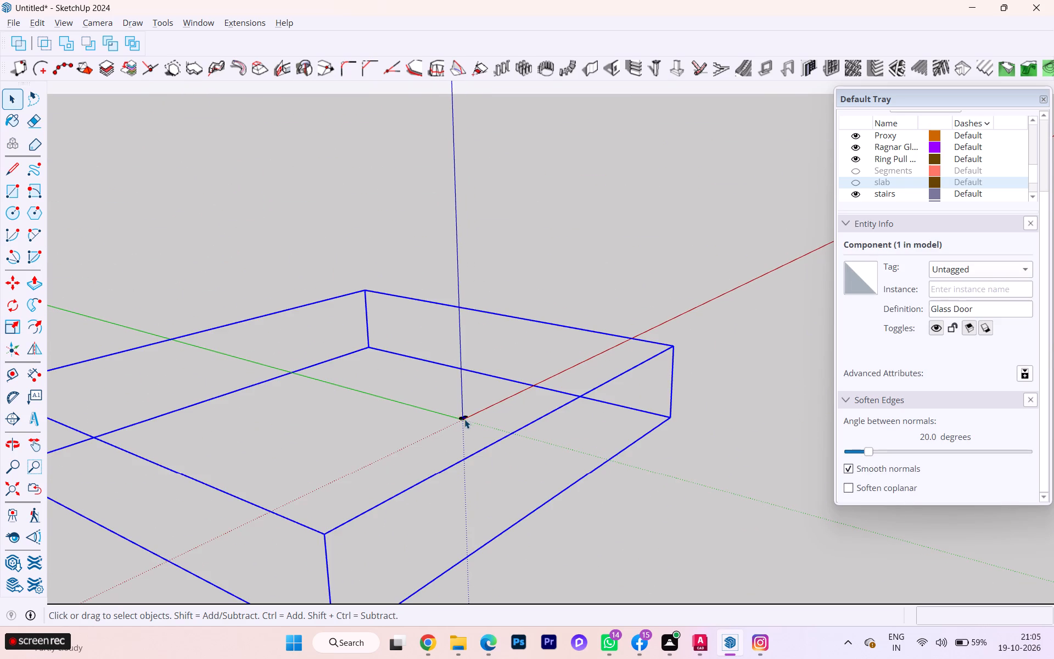
scroll(469, 427, "down", 4)
middle_click_drag(472, 433, 526, 582)
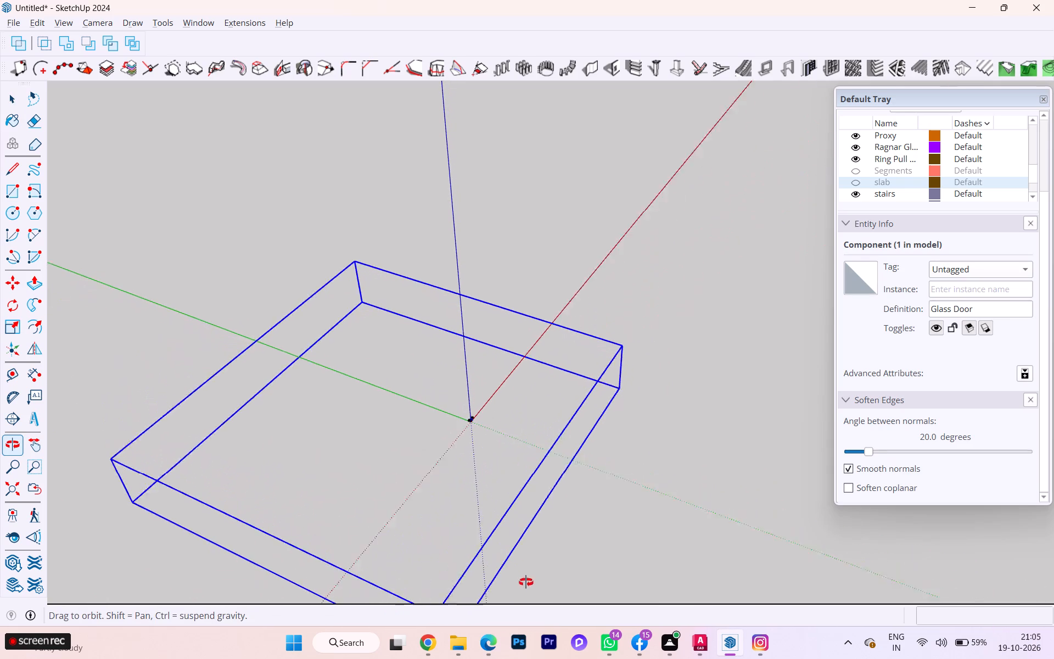
middle_click_drag(526, 582, 529, 588)
scroll(496, 463, "up", 2)
scroll(496, 457, "down", 1)
scroll(496, 456, "up", 6)
scroll(477, 410, "up", 3)
scroll(476, 410, "down", 5)
scroll(476, 410, "up", 4)
scroll(453, 385, "down", 1)
scroll(453, 386, "up", 4)
scroll(451, 388, "down", 1)
scroll(451, 389, "up", 8)
scroll(456, 406, "down", 4)
scroll(456, 406, "up", 2)
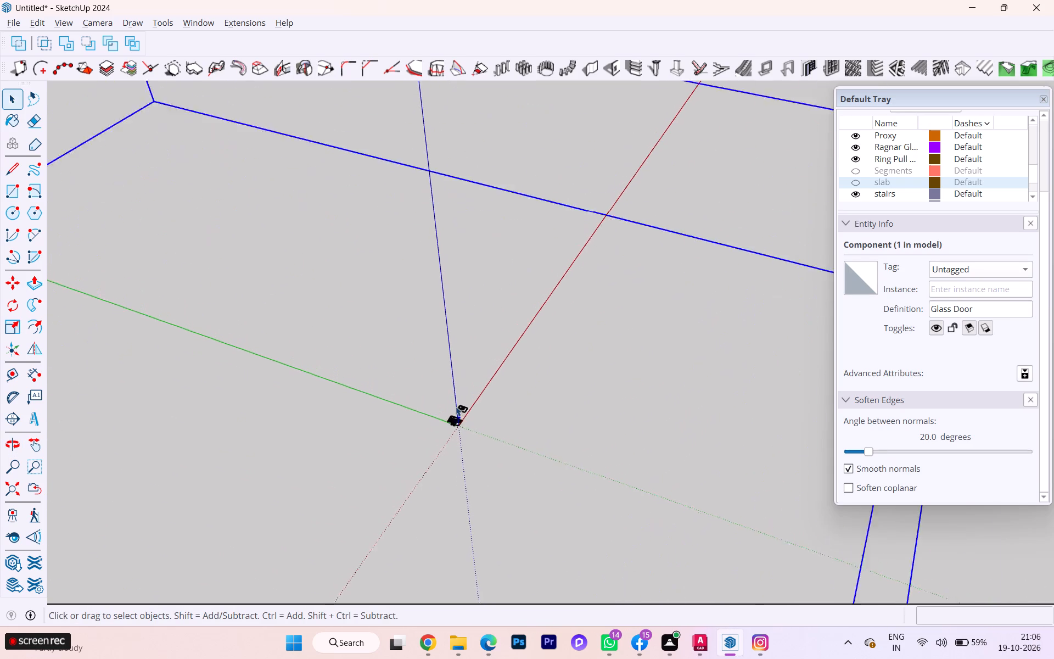
scroll(456, 406, "up", 6)
scroll(456, 407, "down", 1)
scroll(456, 407, "up", 1)
scroll(456, 407, "down", 2)
scroll(456, 407, "up", 4)
scroll(465, 417, "down", 2)
scroll(465, 417, "up", 1)
scroll(465, 417, "down", 1)
scroll(465, 417, "up", 3)
scroll(465, 417, "down", 2)
scroll(465, 417, "up", 2)
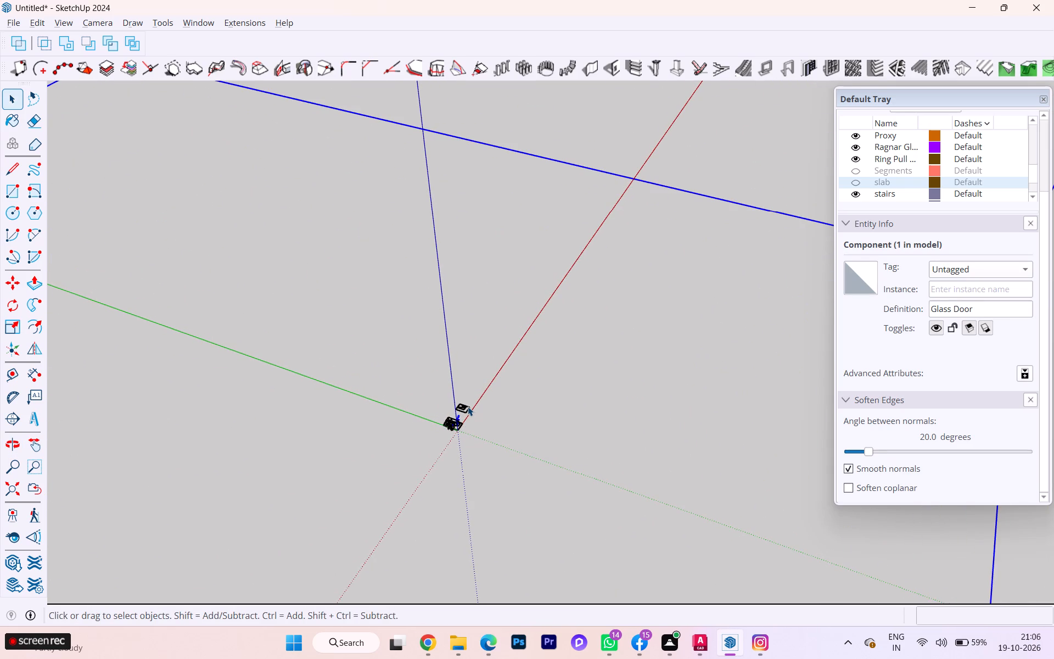
scroll(468, 406, "up", 4)
scroll(468, 406, "down", 3)
scroll(468, 406, "up", 6)
scroll(416, 432, "down", 4)
scroll(416, 432, "up", 4)
scroll(416, 432, "down", 1)
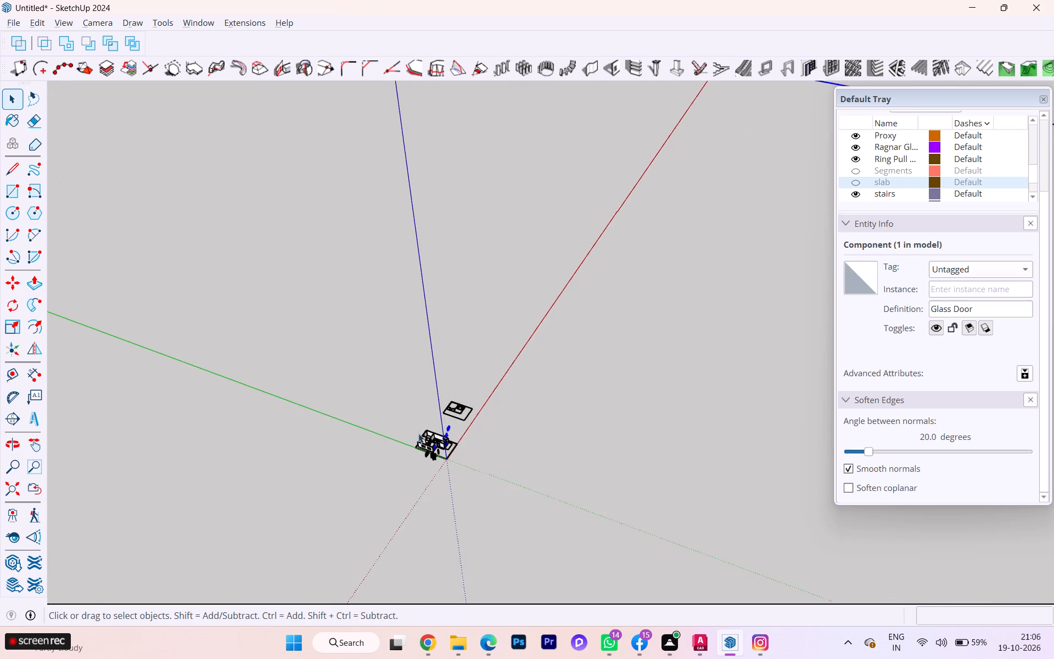
scroll(442, 445, "up", 4)
scroll(447, 443, "down", 1)
scroll(448, 443, "up", 1)
scroll(448, 443, "down", 1)
scroll(448, 443, "up", 3)
scroll(458, 441, "down", 1)
scroll(458, 441, "up", 2)
scroll(461, 441, "down", 1)
scroll(462, 441, "up", 3)
scroll(462, 441, "down", 2)
scroll(463, 441, "up", 13)
scroll(465, 442, "down", 2)
scroll(465, 442, "up", 4)
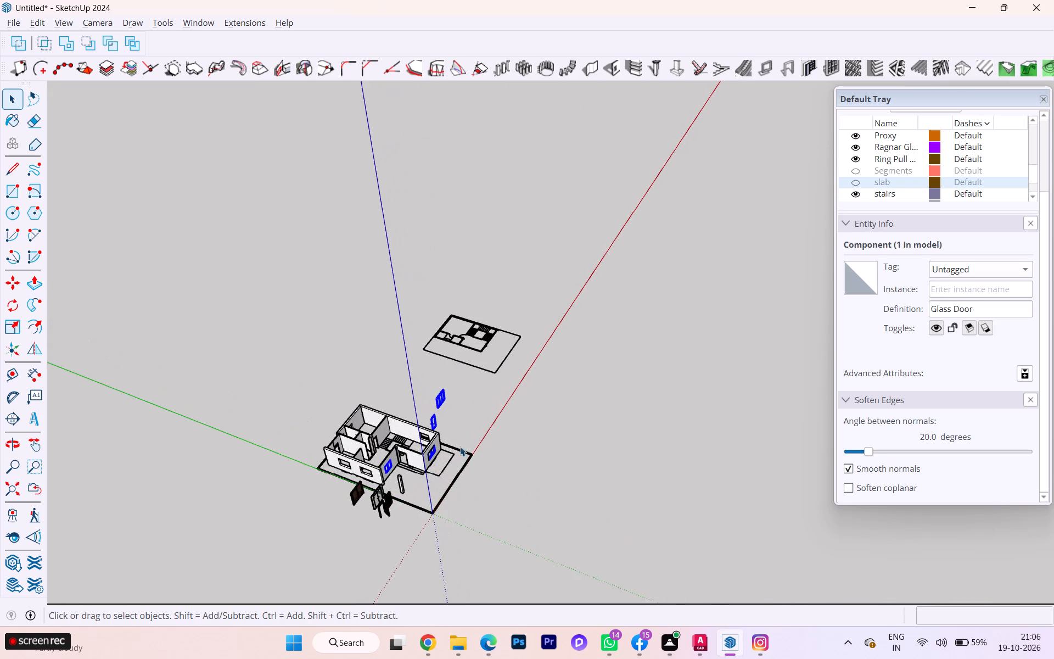
middle_click_drag(460, 446, 383, 433)
scroll(460, 446, "down", 1)
scroll(402, 429, "up", 4)
scroll(407, 428, "down", 1)
scroll(408, 428, "up", 8)
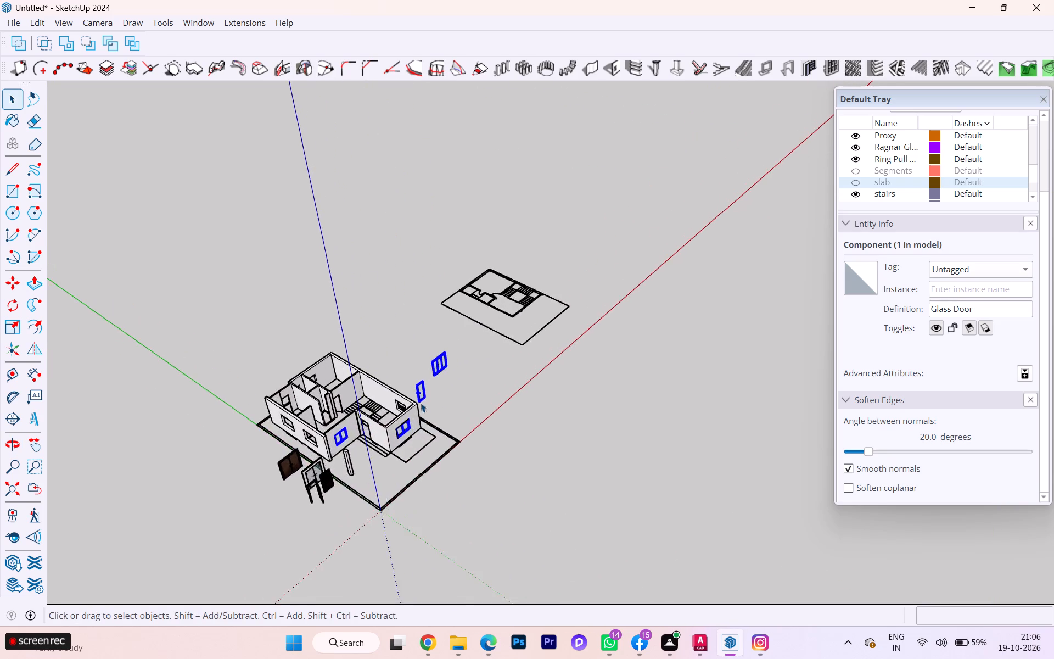
scroll(420, 401, "down", 2)
scroll(420, 401, "up", 3)
scroll(419, 399, "down", 2)
scroll(419, 399, "up", 11)
Delete the freestanding narrow single-panel window group inside the Glass Door component, leaving the component closed again.
left_click_drag(400, 351, 462, 426)
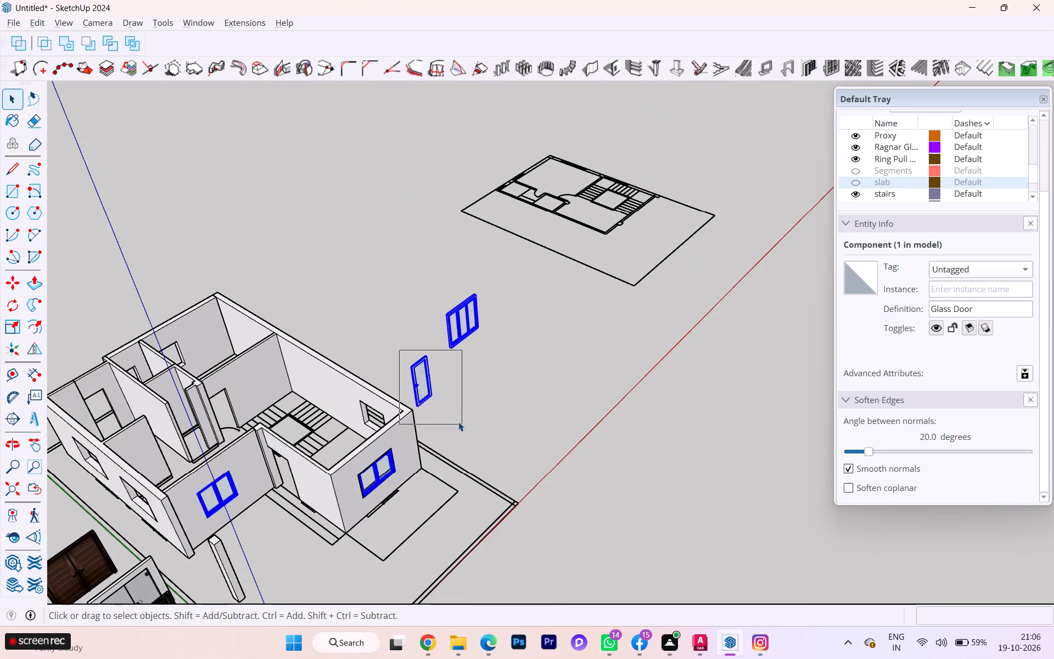
triple_click(430, 387)
left_click(430, 387)
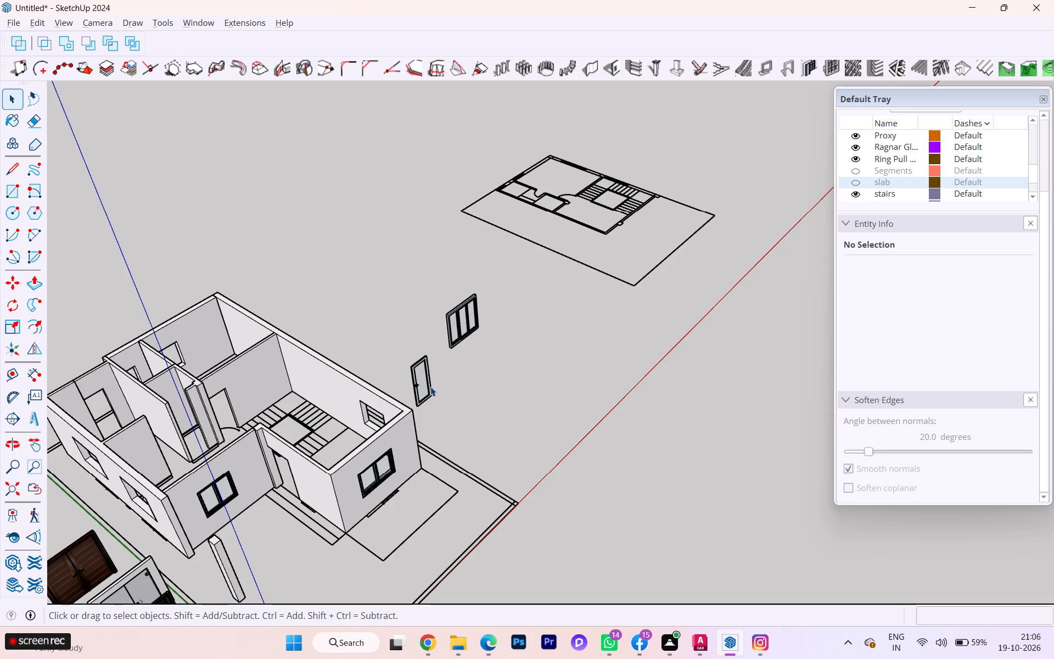
triple_click(430, 387)
left_click(430, 387)
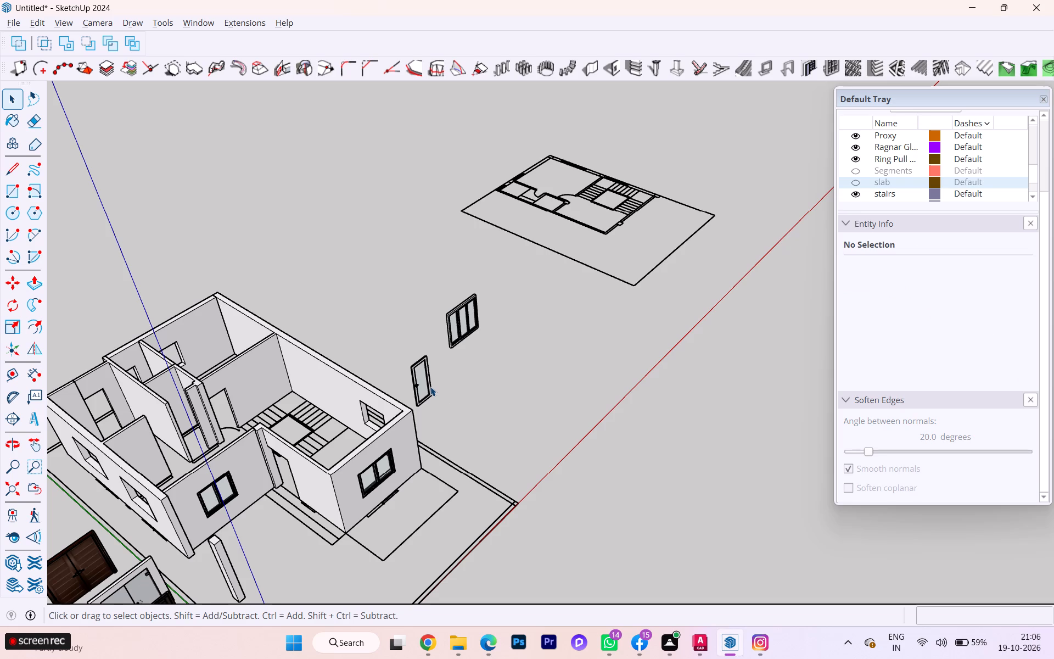
left_click(422, 394)
triple_click(421, 400)
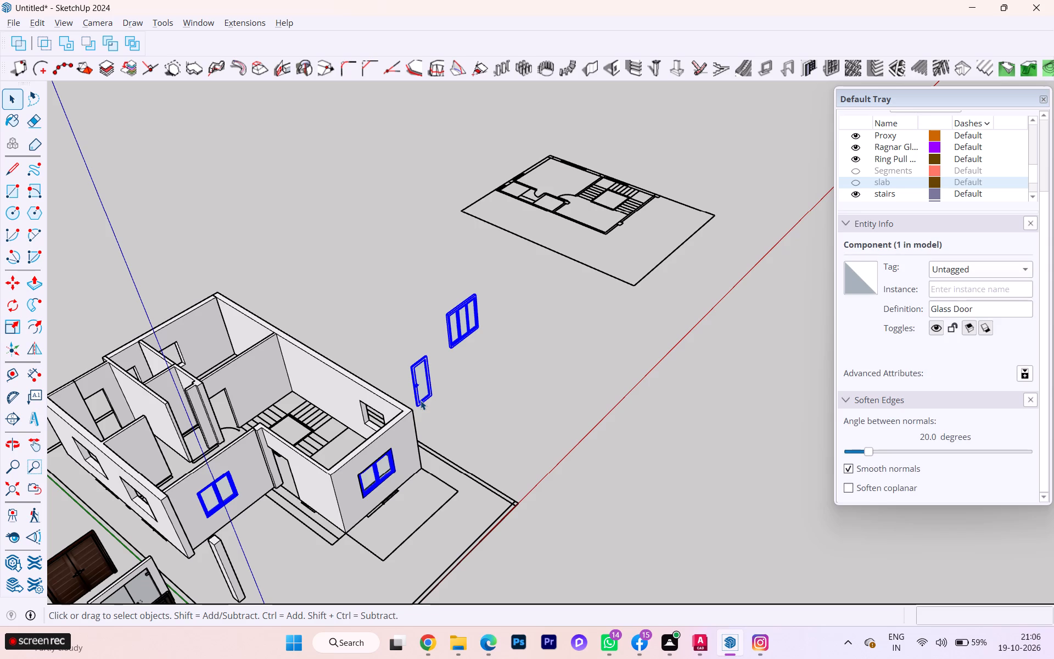
double_click(420, 400)
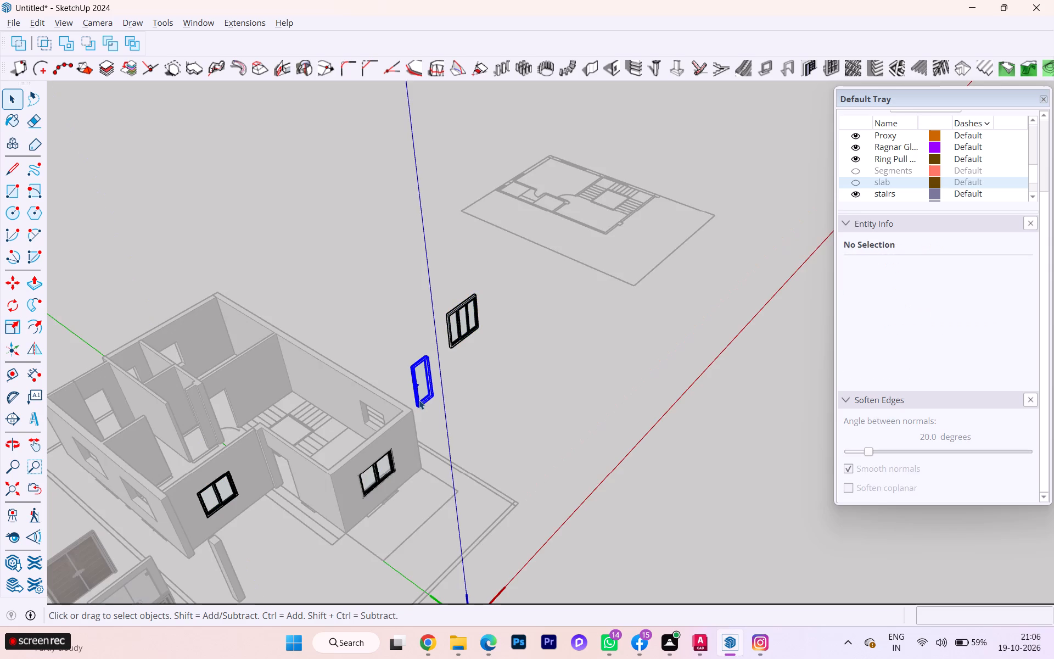
left_click(489, 398)
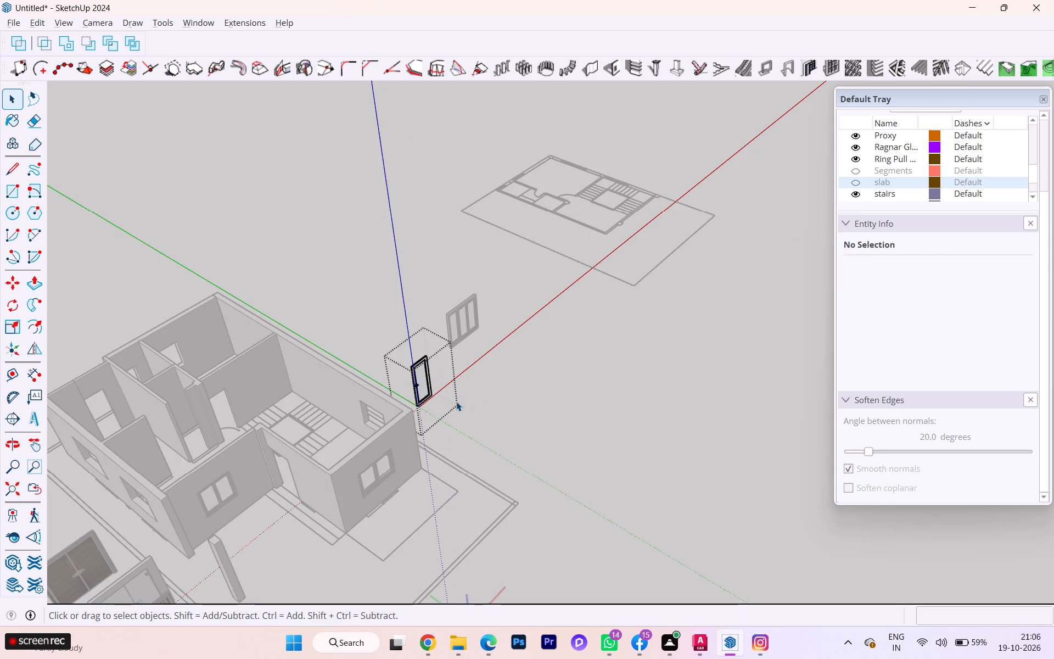
left_click(429, 399)
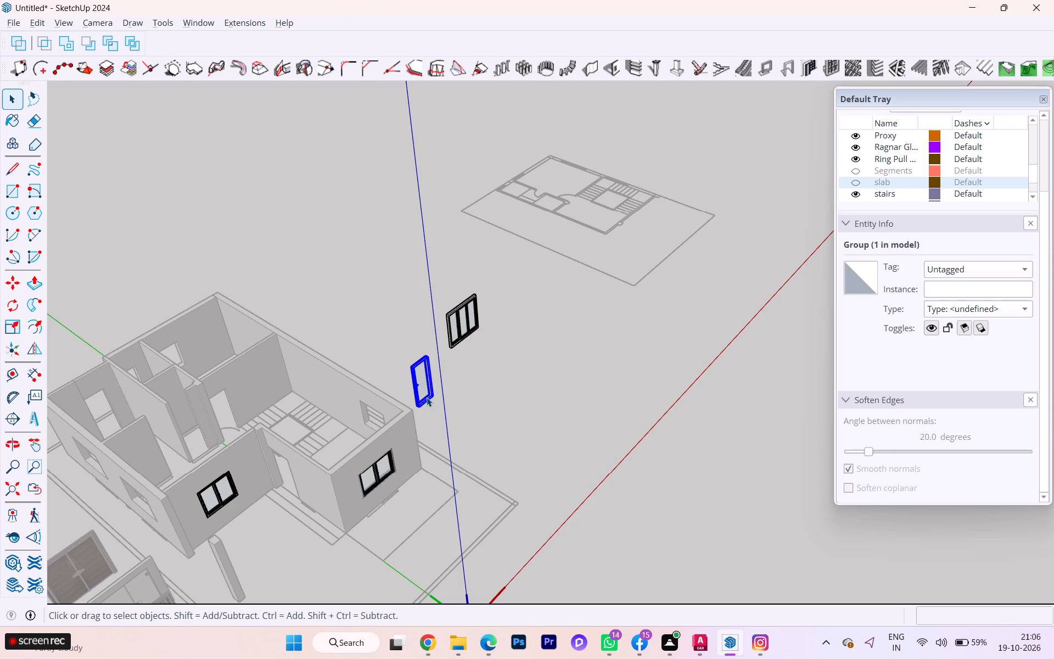
key("Delete")
key("Delete")
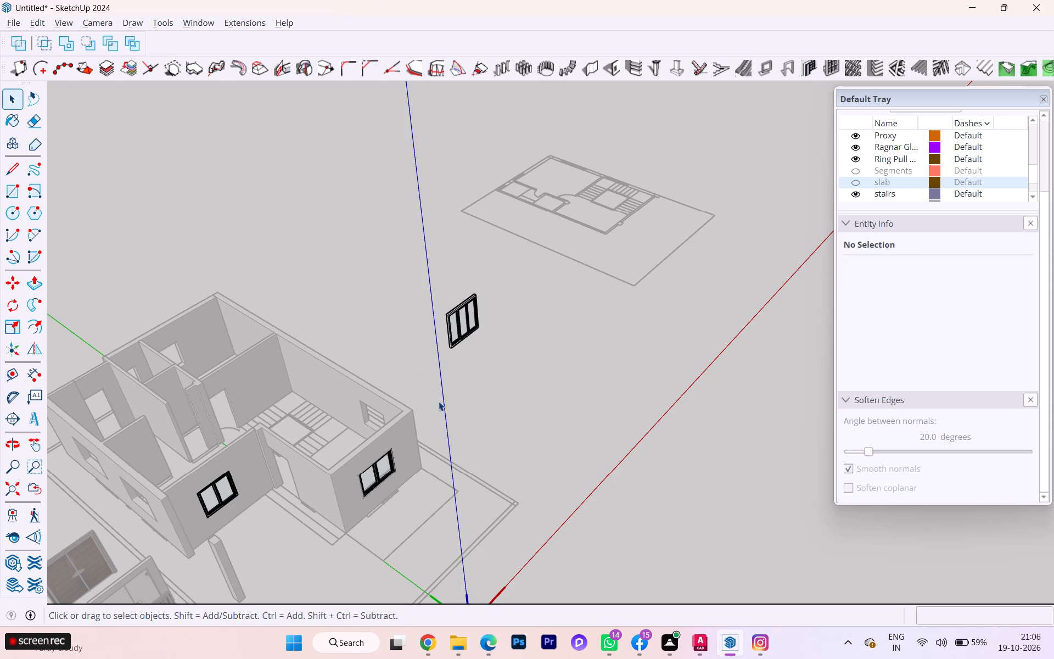
left_click(501, 396)
scroll(495, 402, "down", 4)
left_click(515, 405)
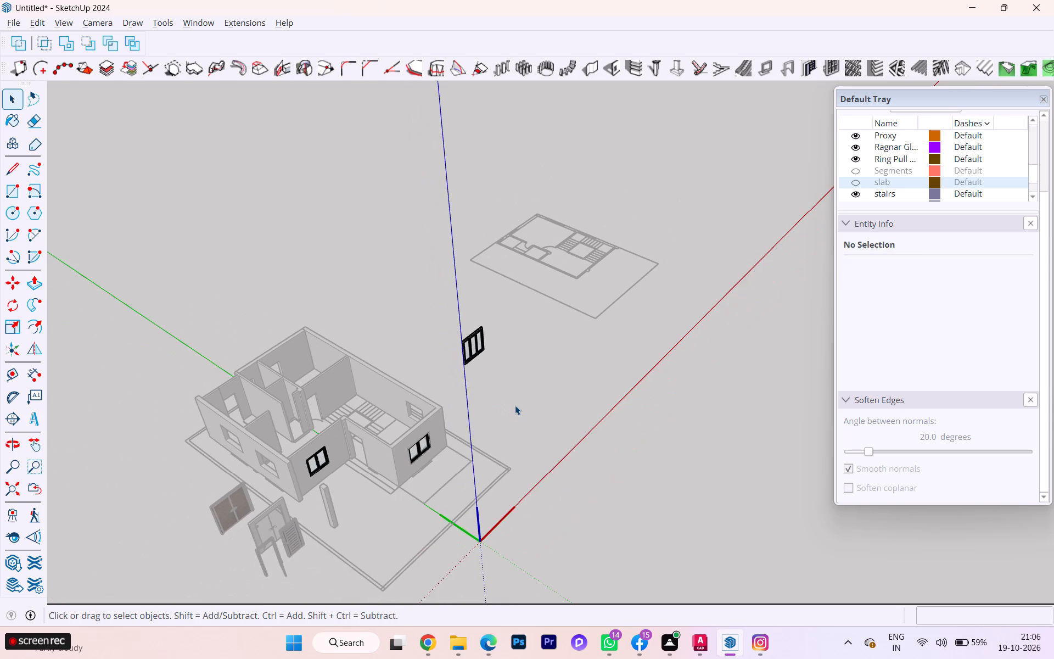
double_click(515, 405)
scroll(542, 413, "down", 2)
Select the two-pane window in the house wall nearest the freestanding column.
scroll(543, 414, "down", 1)
scroll(544, 415, "up", 1)
scroll(544, 415, "down", 1)
scroll(396, 442, "up", 7)
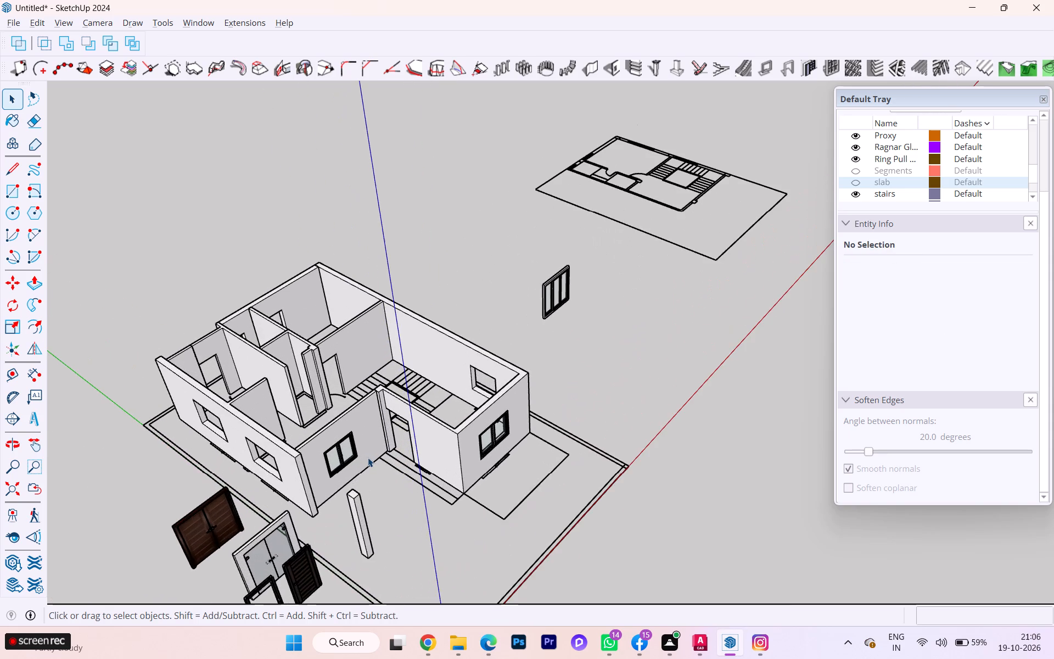
scroll(368, 459, "down", 1)
scroll(368, 459, "up", 11)
left_click(340, 460)
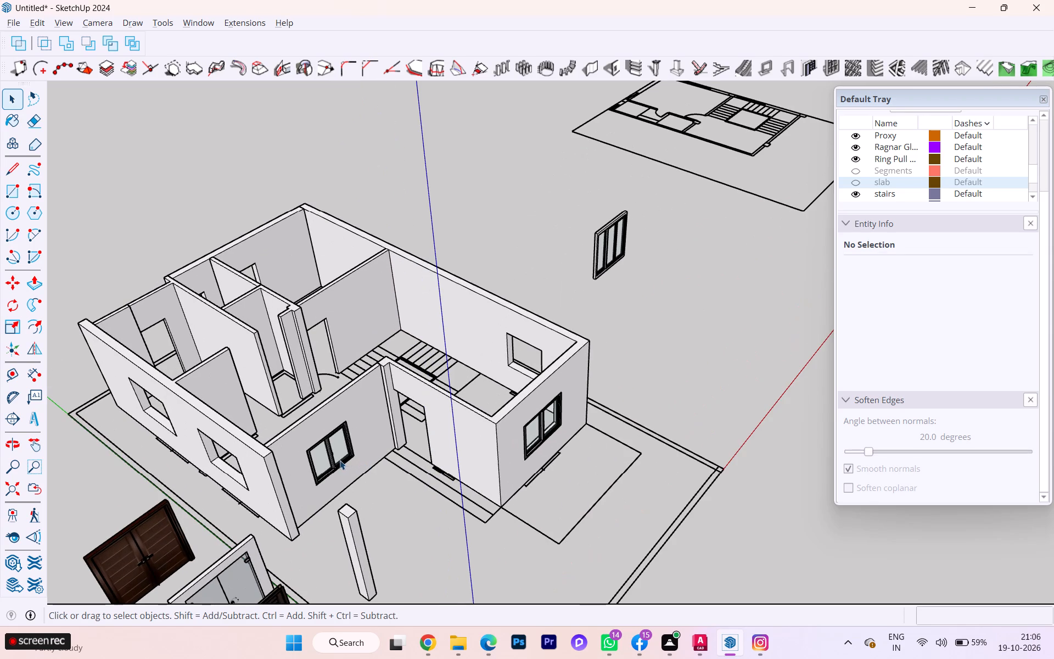
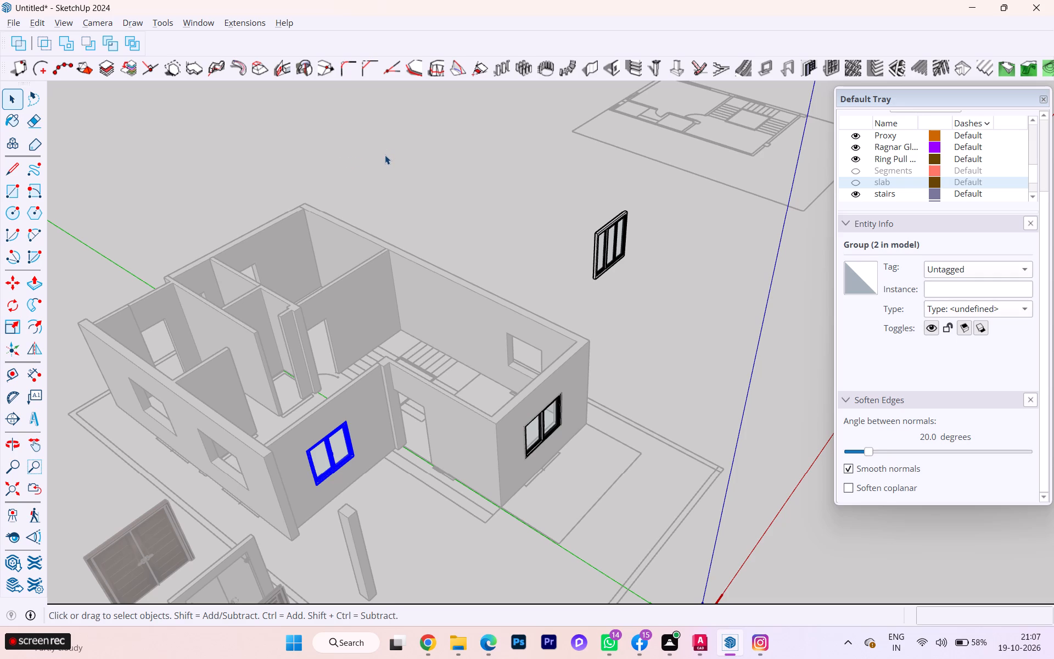
Copy the selected two-pane window about 8' 6" into the adjoining wall's window opening nearest the shared corner.
scroll(375, 161, "down", 2)
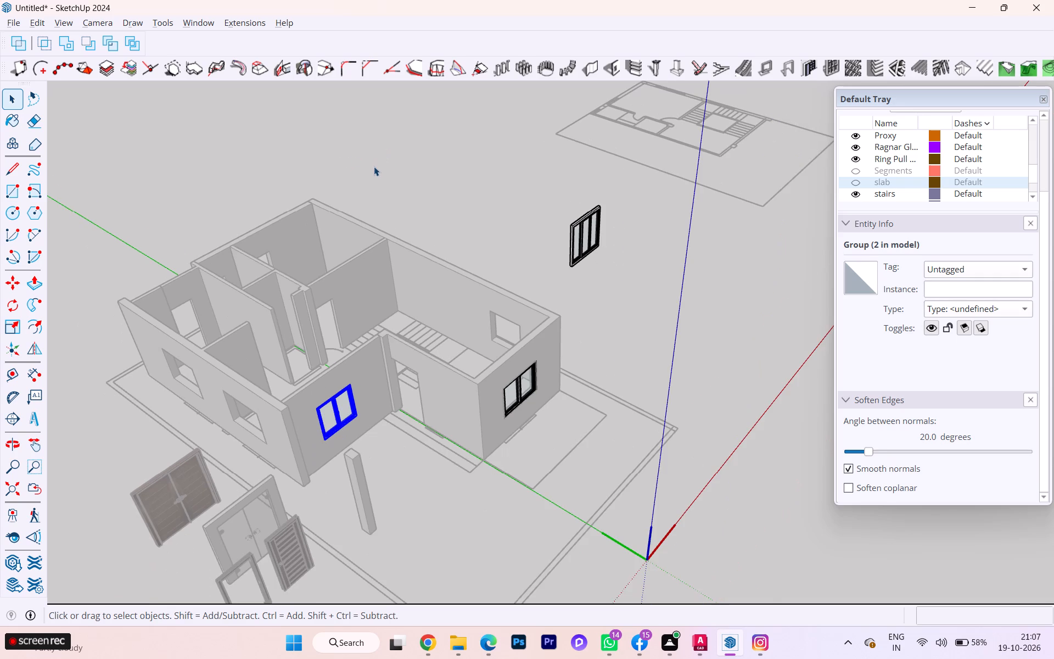
scroll(368, 204, "down", 3)
middle_click_drag(369, 207, 436, 217)
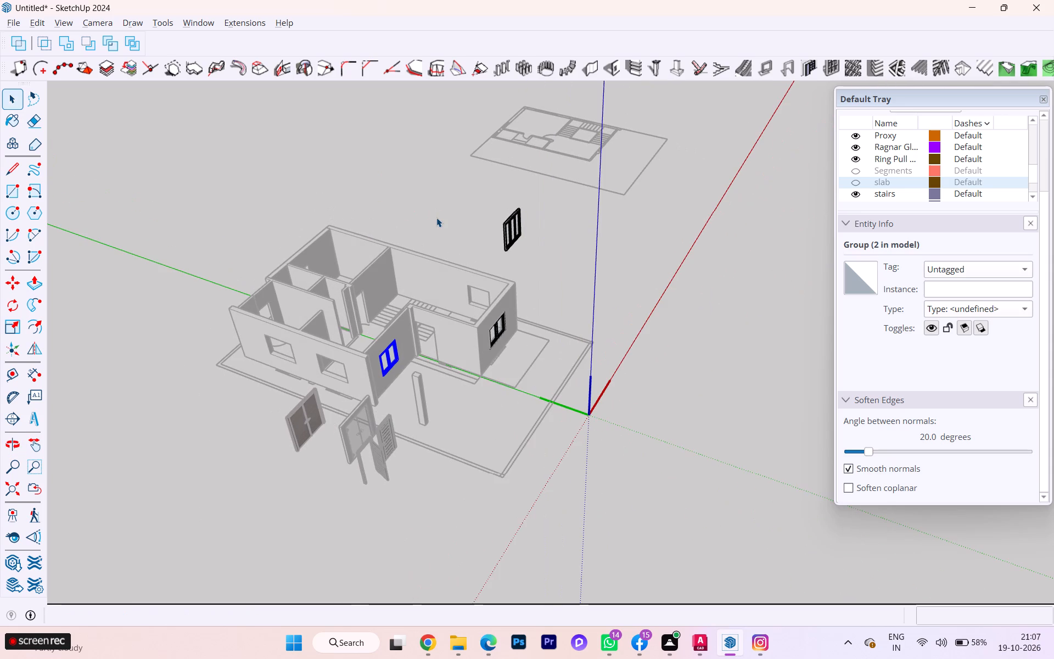
middle_click_drag(418, 225, 390, 198)
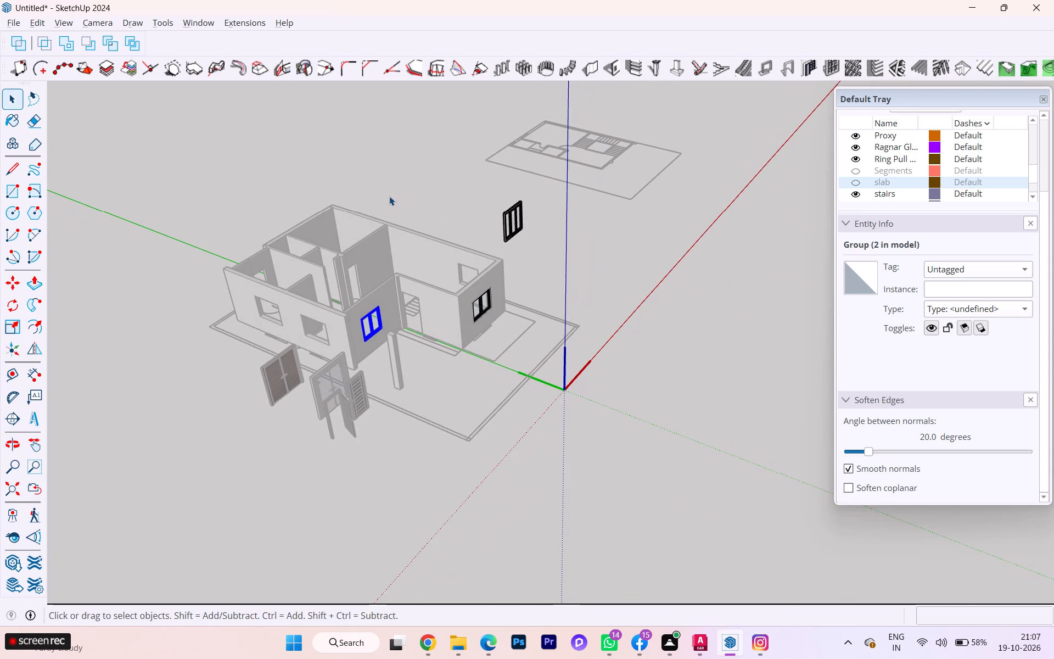
key("c")
key("o")
key("Return")
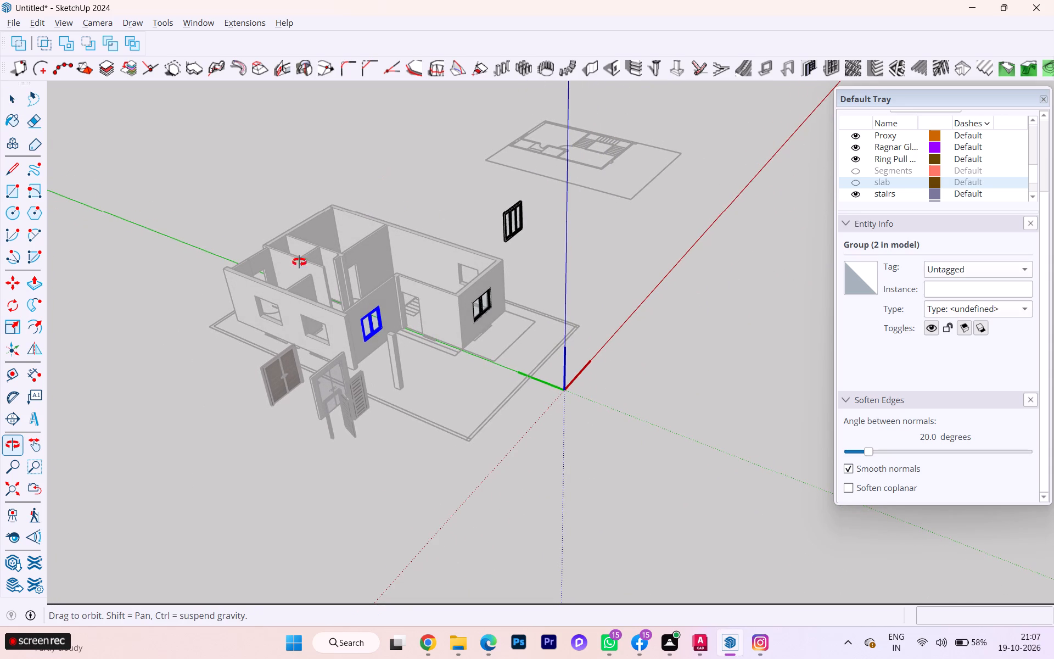
scroll(367, 332, "up", 2)
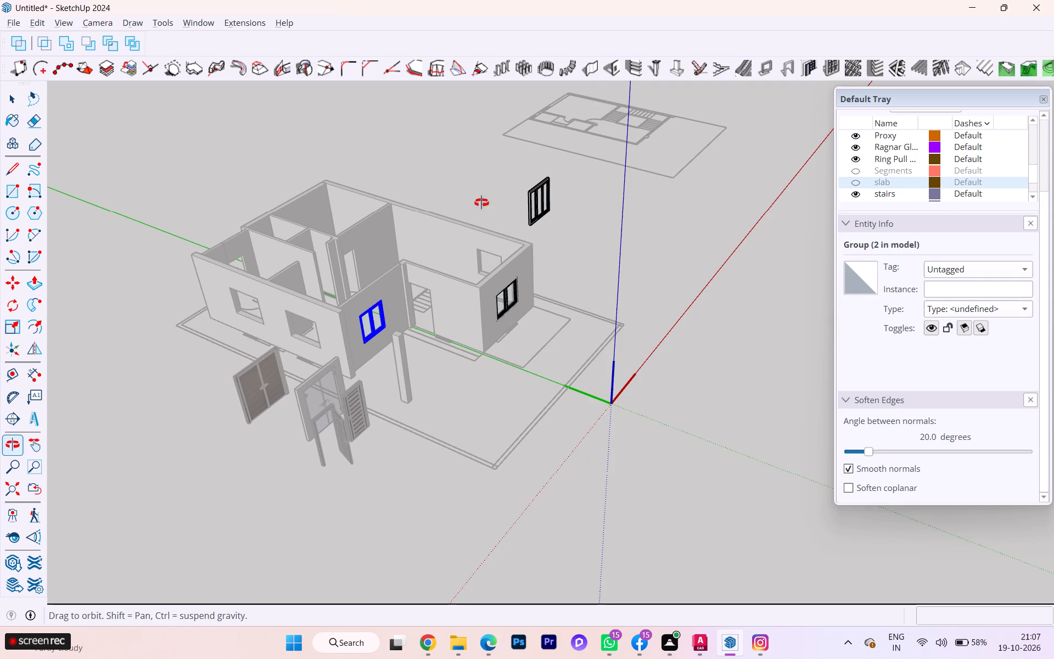
left_click(11, 278)
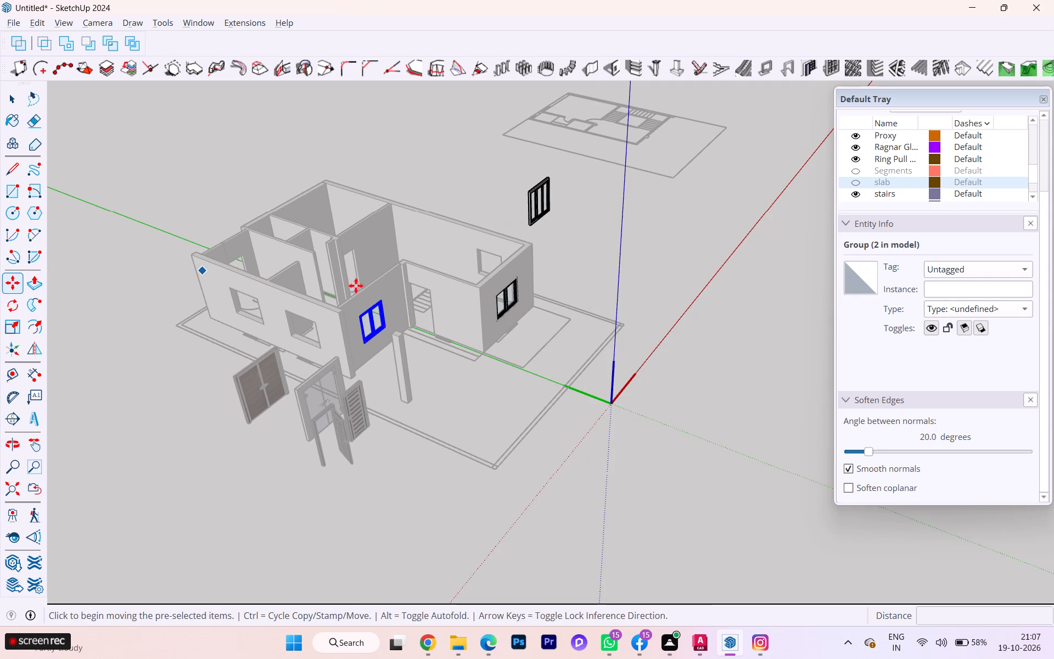
scroll(510, 323, "up", 2)
scroll(440, 337, "down", 3)
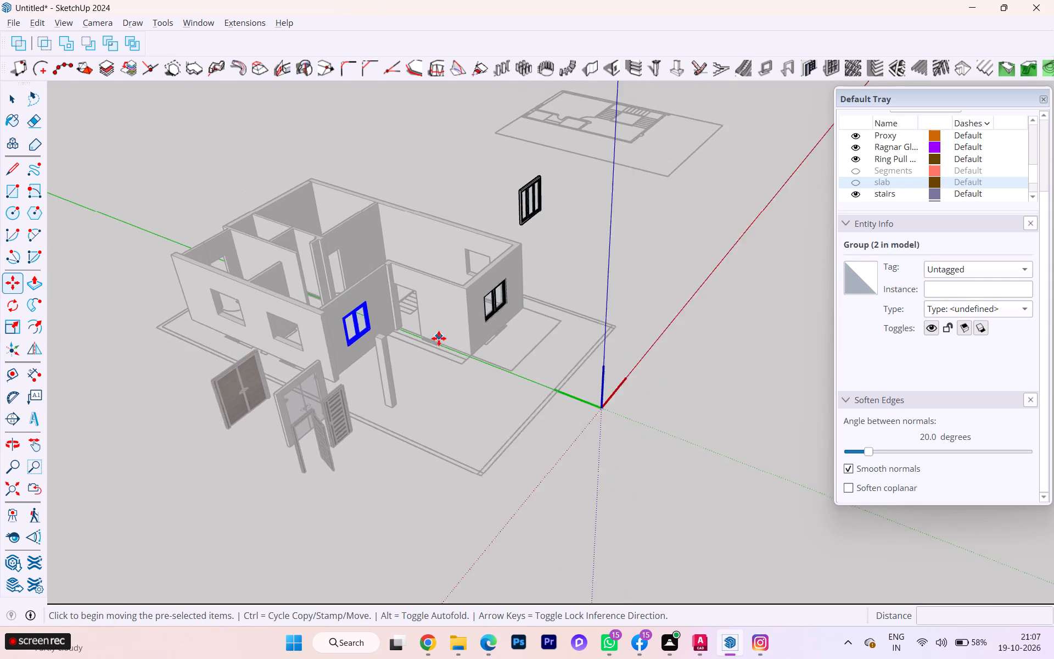
scroll(439, 338, "down", 1)
middle_click_drag(459, 334, 473, 329)
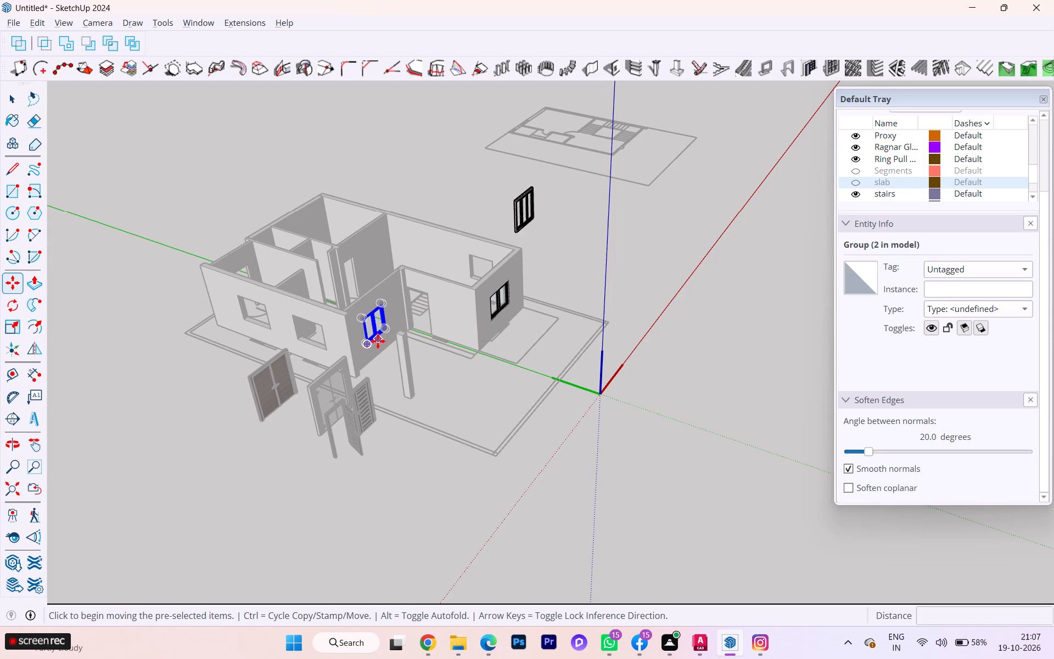
left_click(362, 342)
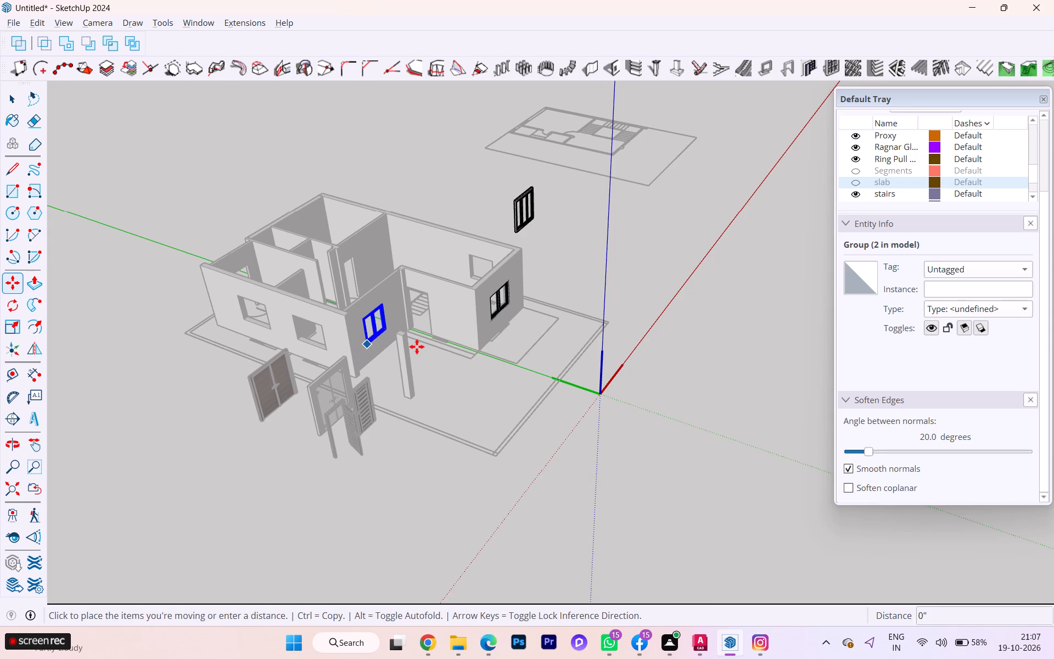
scroll(352, 354, "down", 3)
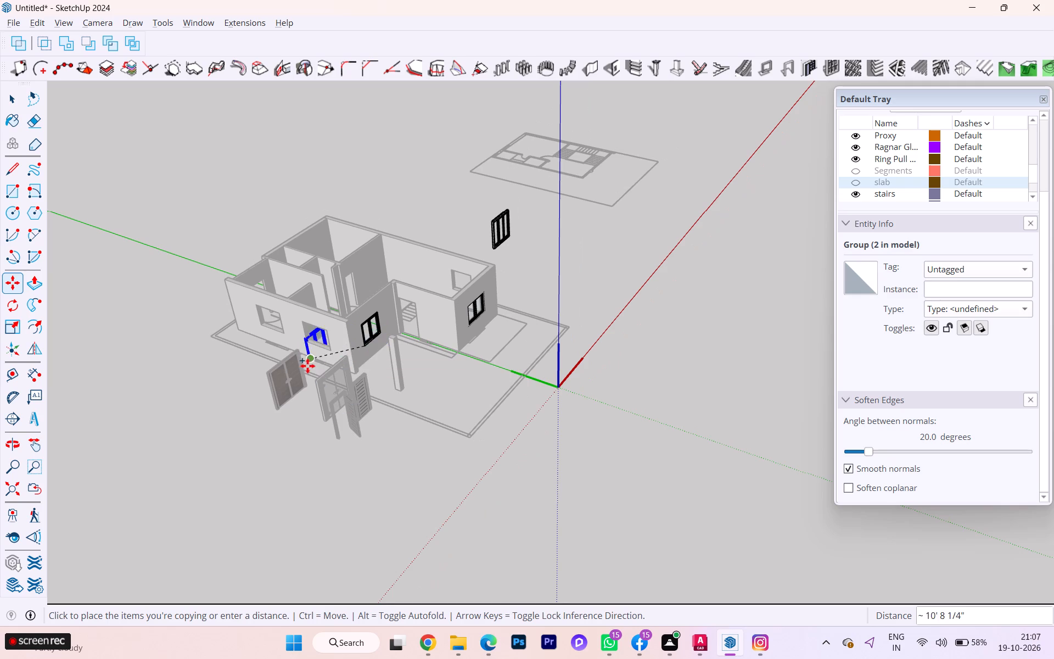
scroll(307, 365, "up", 1)
scroll(307, 365, "down", 1)
scroll(307, 365, "up", 2)
middle_click_drag(313, 366, 473, 372)
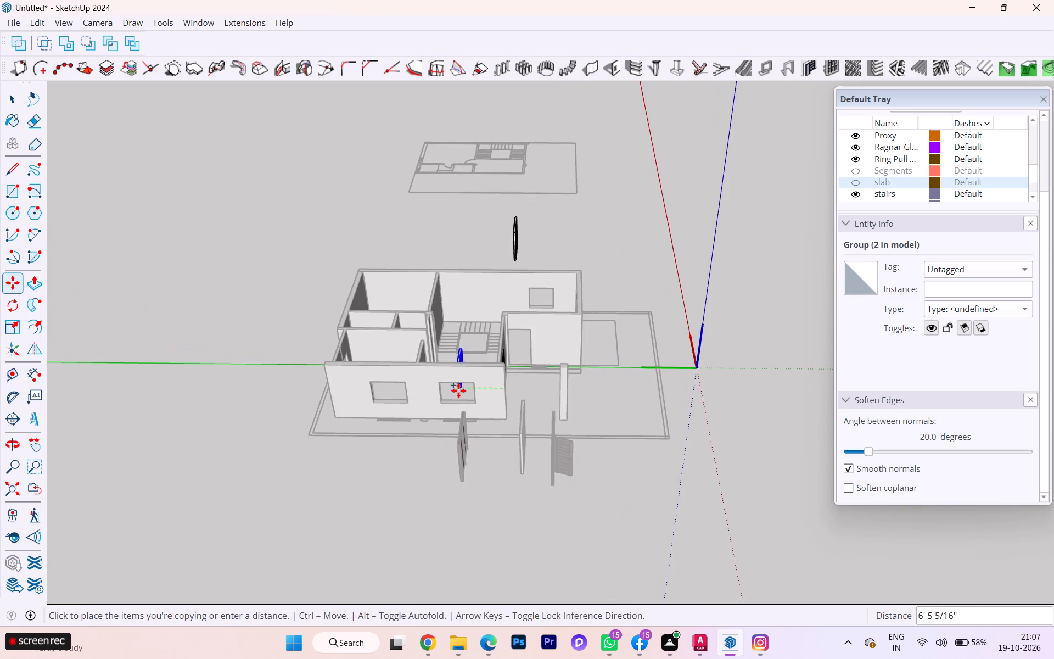
scroll(458, 390, "up", 10)
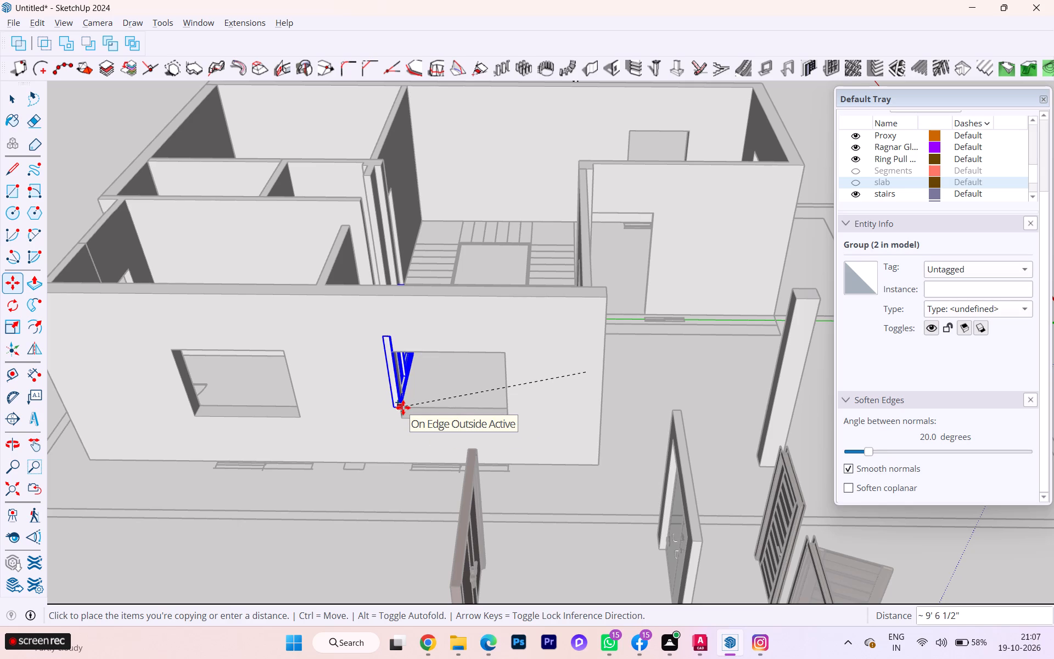
scroll(425, 437, "up", 5)
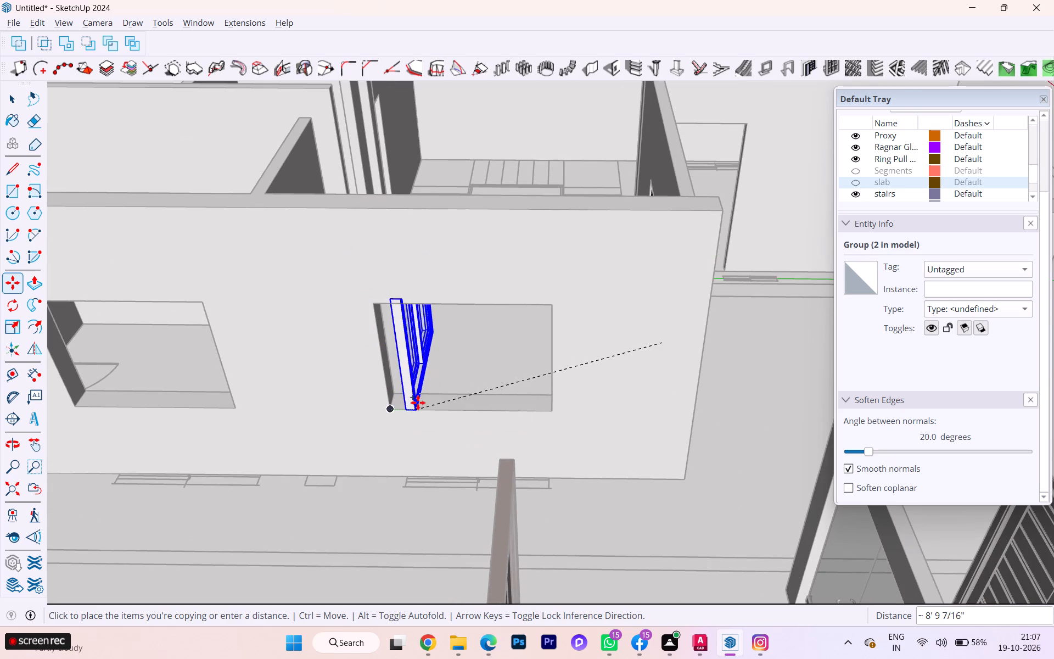
left_click(425, 403)
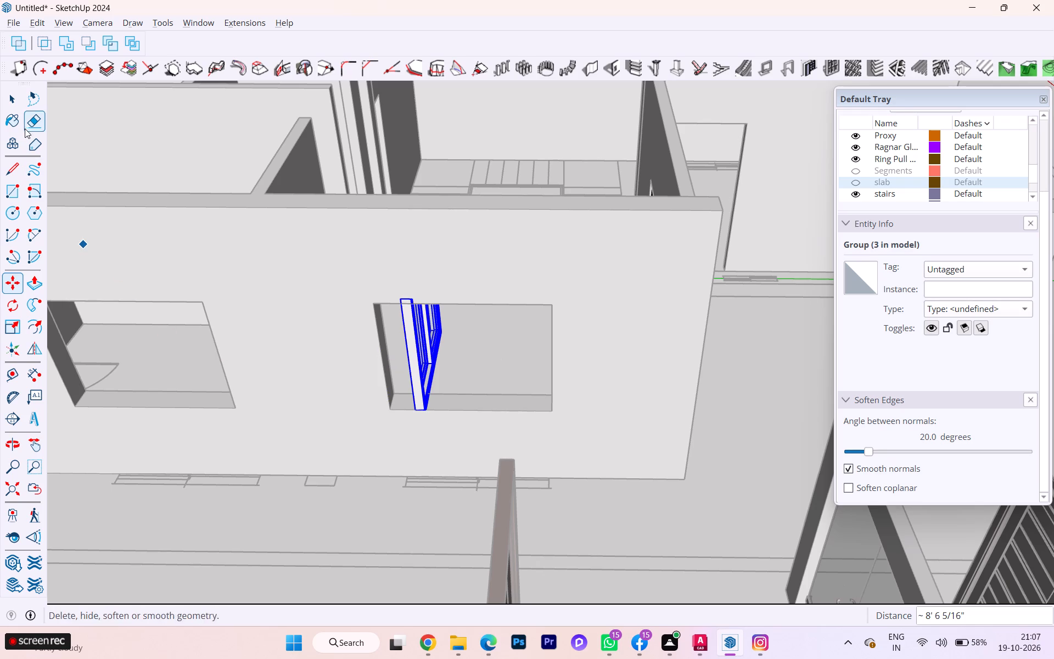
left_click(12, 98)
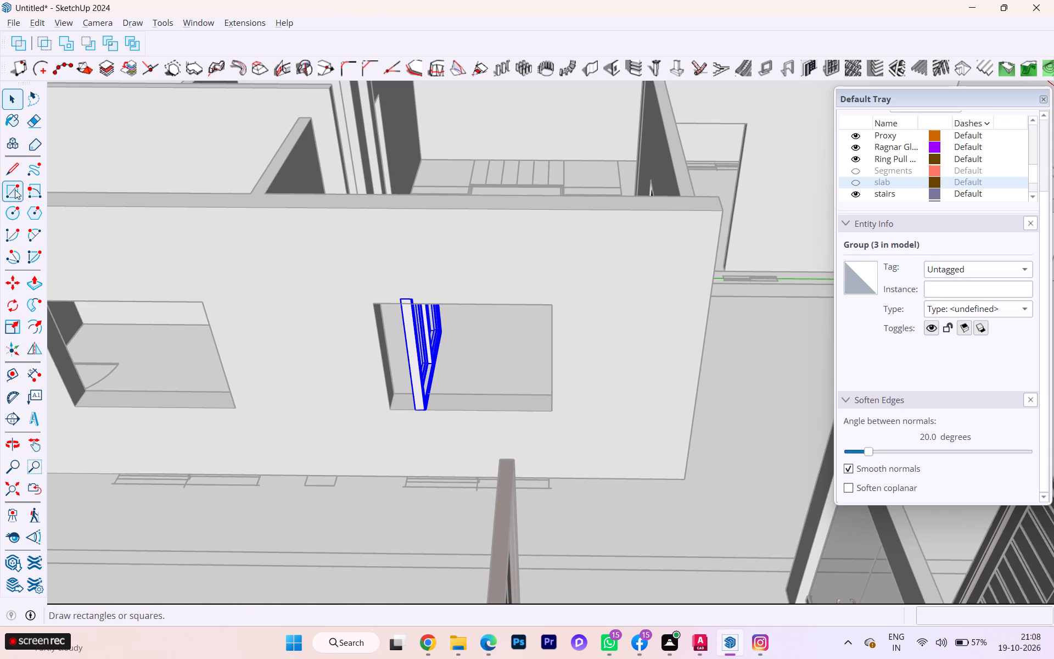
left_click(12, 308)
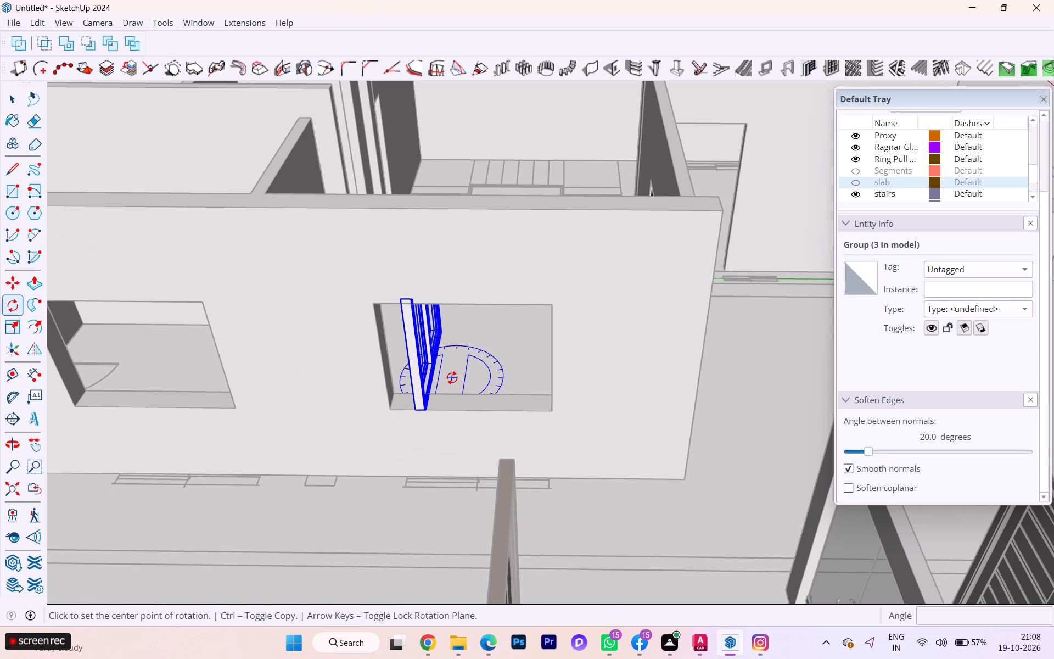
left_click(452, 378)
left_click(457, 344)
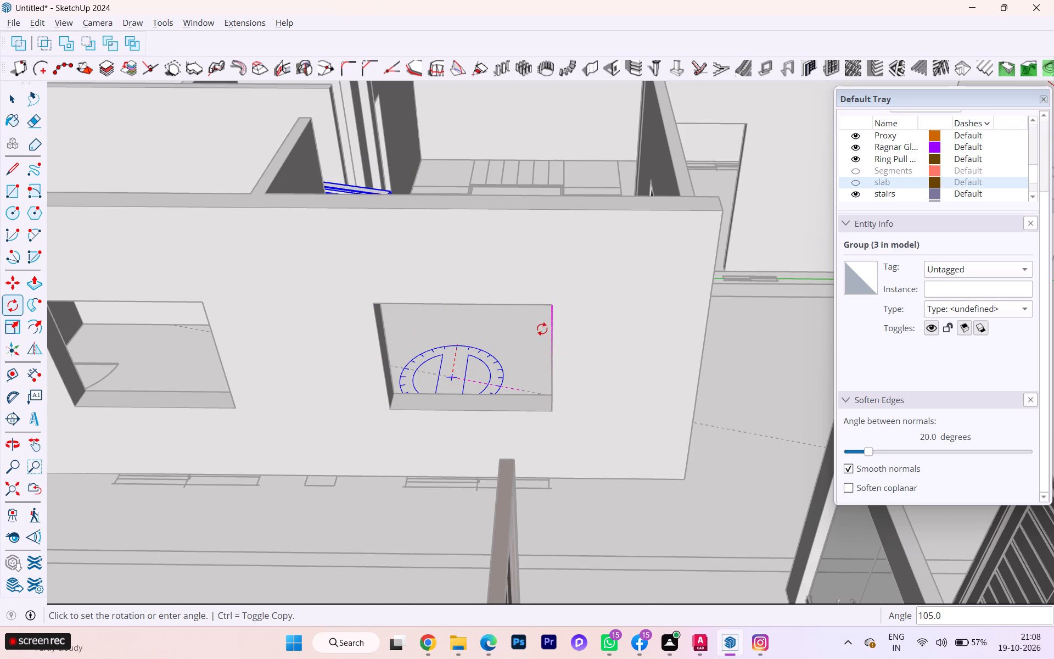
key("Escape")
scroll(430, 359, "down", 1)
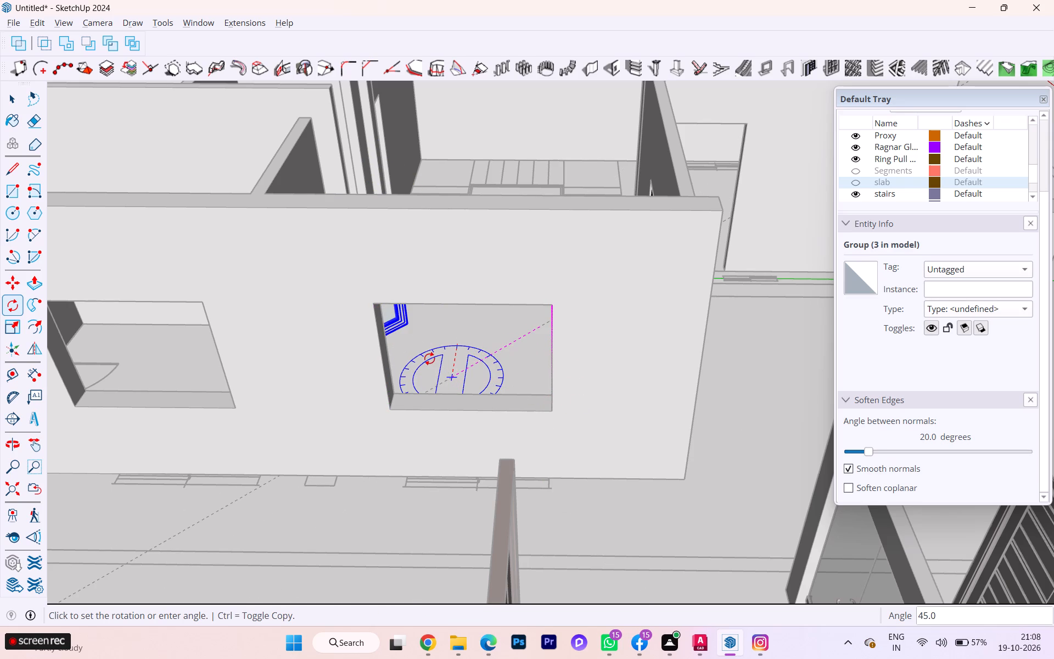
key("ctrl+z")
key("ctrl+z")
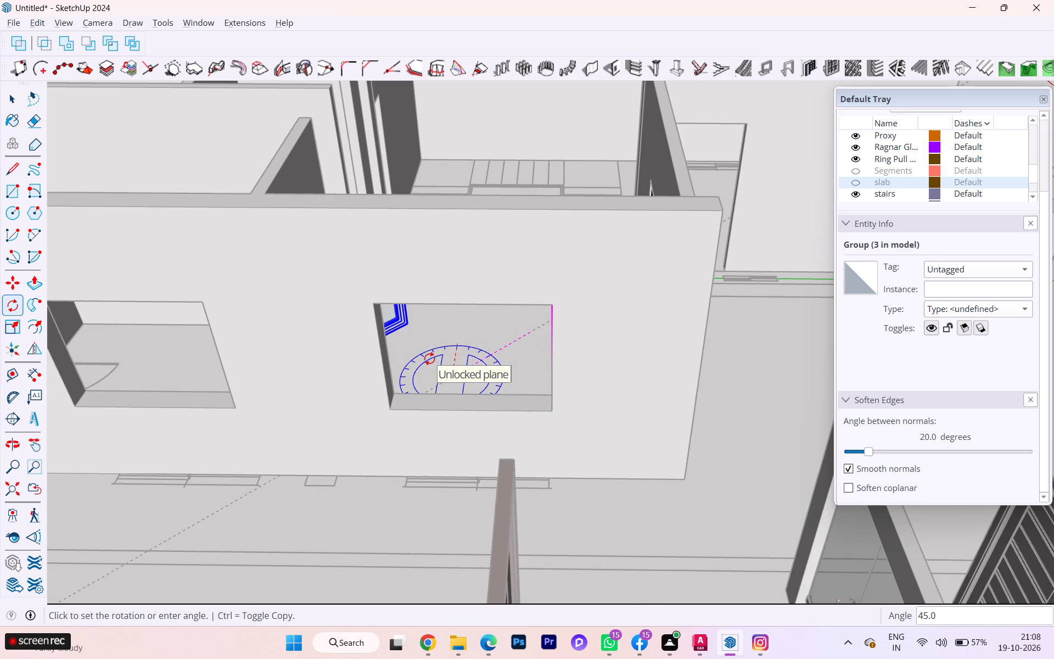
Close the Glass Door component and move the whole component about 1' 9/16" outward along the red axis.
left_click(12, 92)
key("Escape")
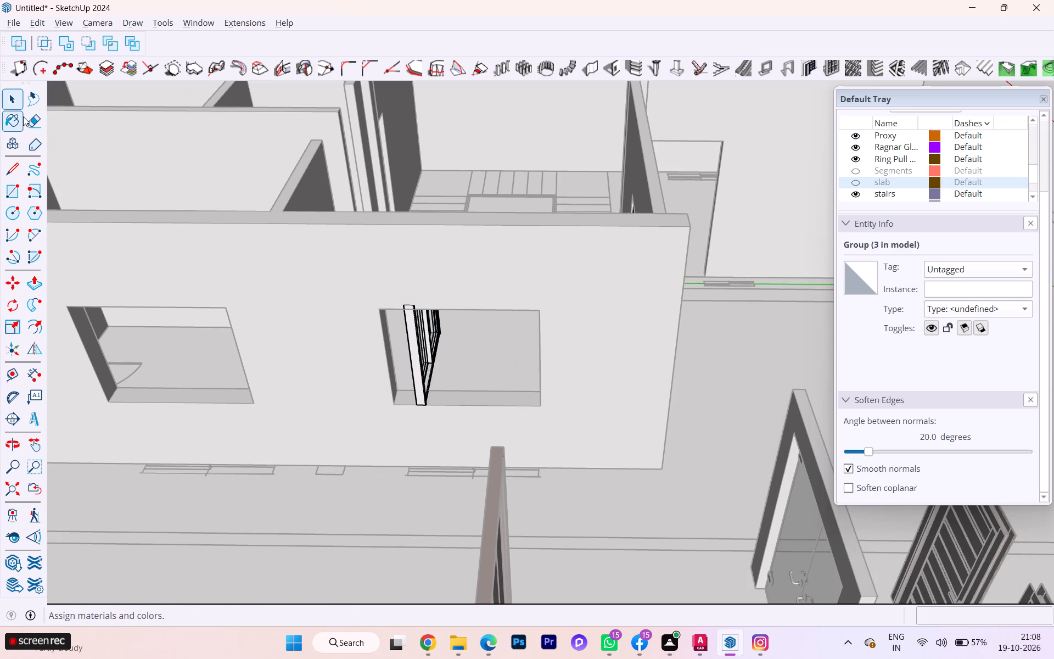
left_click(15, 98)
left_click(417, 351)
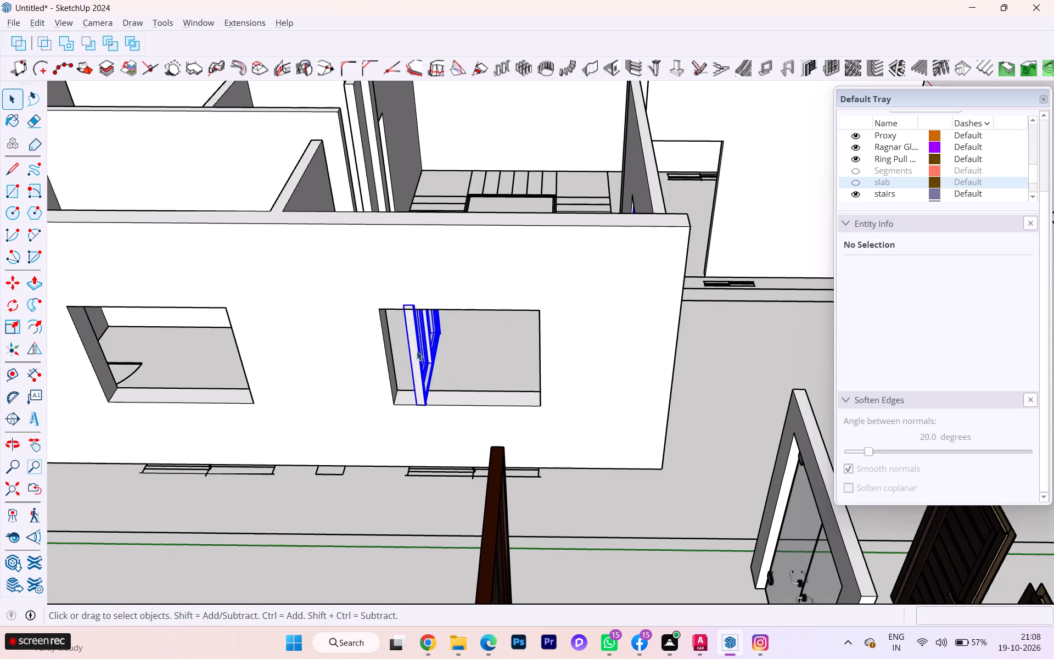
key("m")
left_click(417, 351)
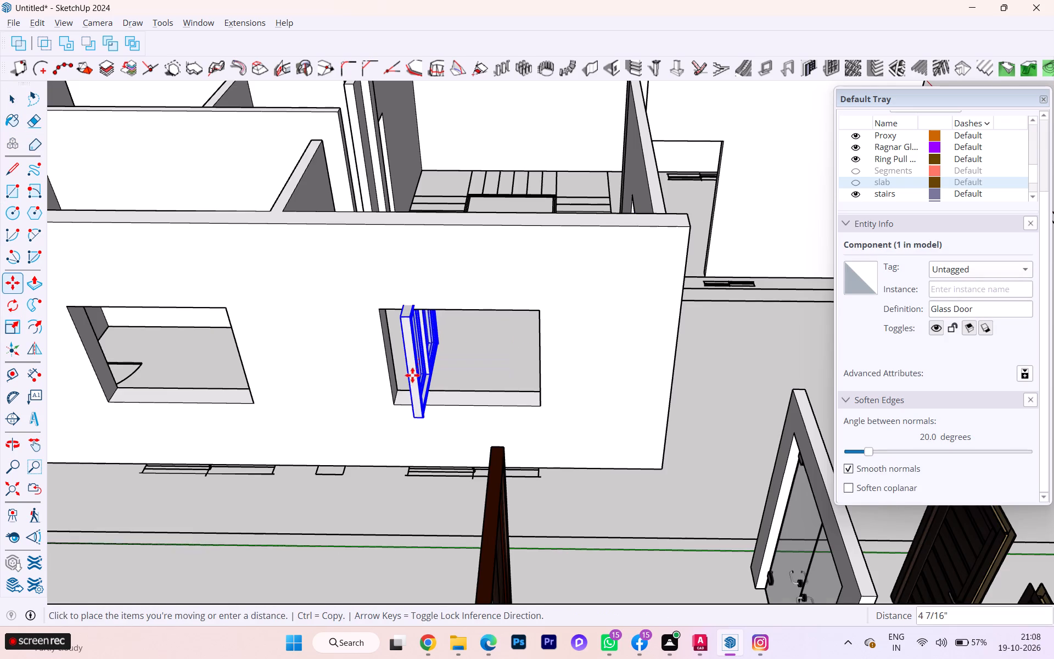
left_click(408, 377)
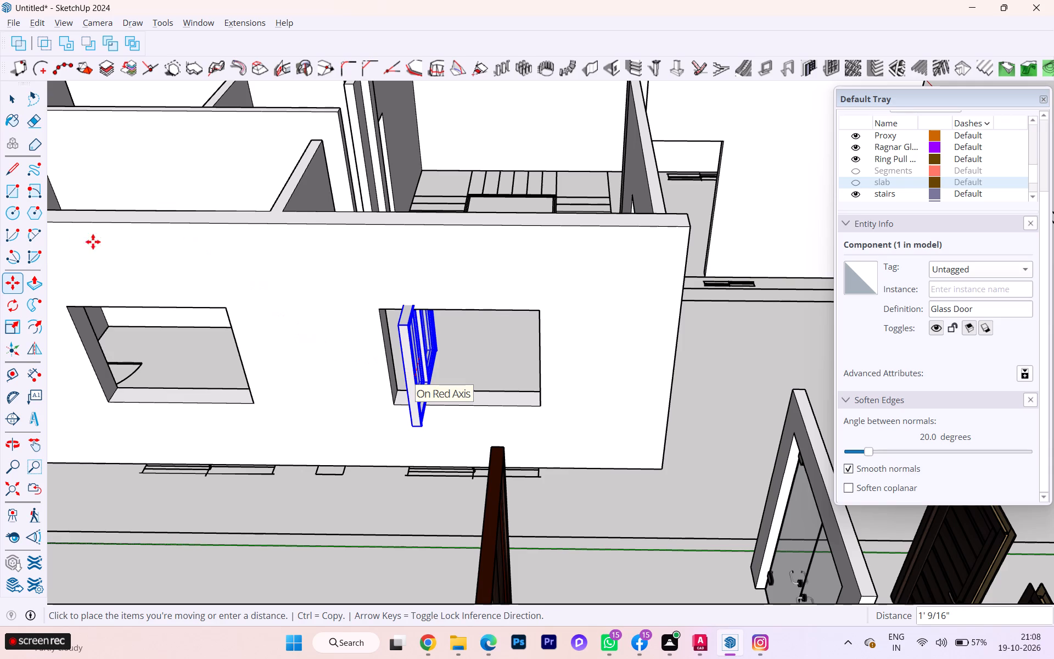
Rotate the Glass Door component 90° so its windows run parallel to the wall with the two empty openings.
left_click(16, 98)
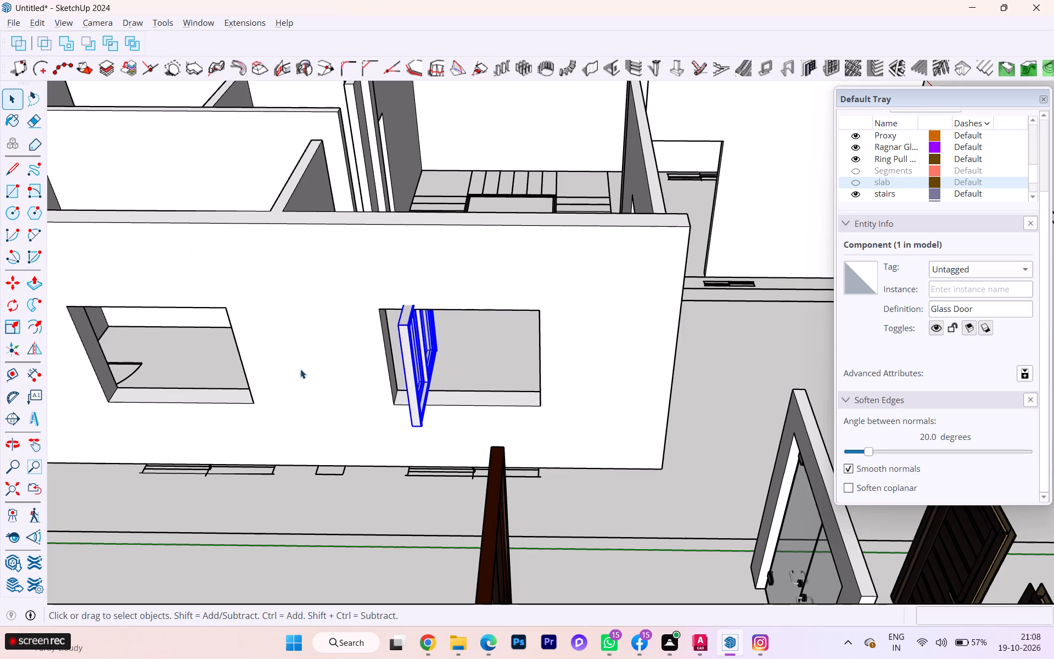
left_click(14, 306)
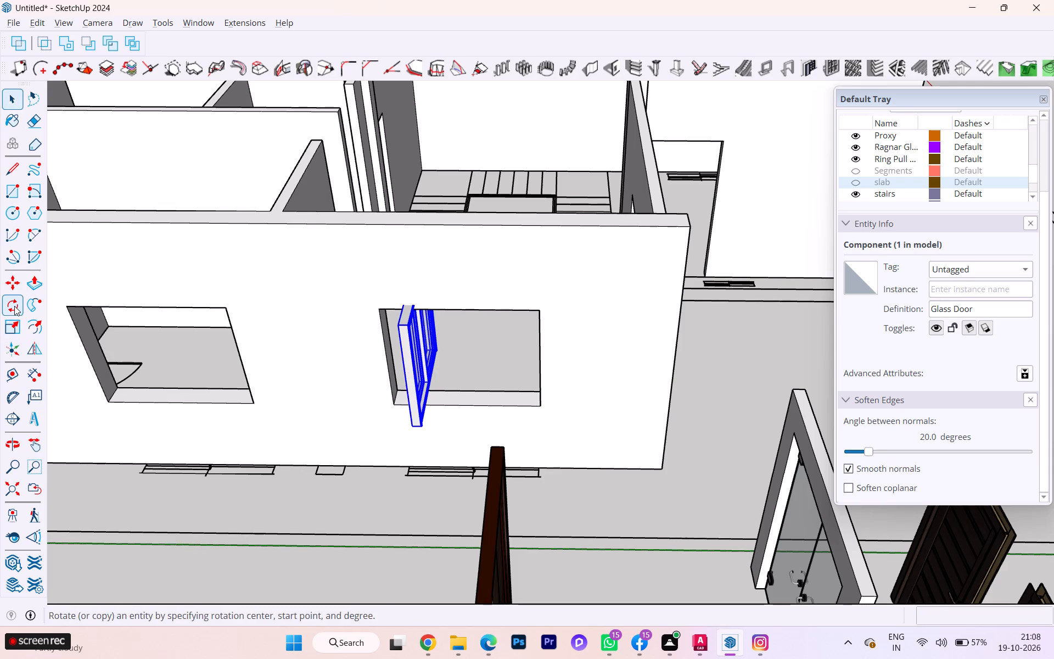
left_click(434, 392)
left_click(438, 363)
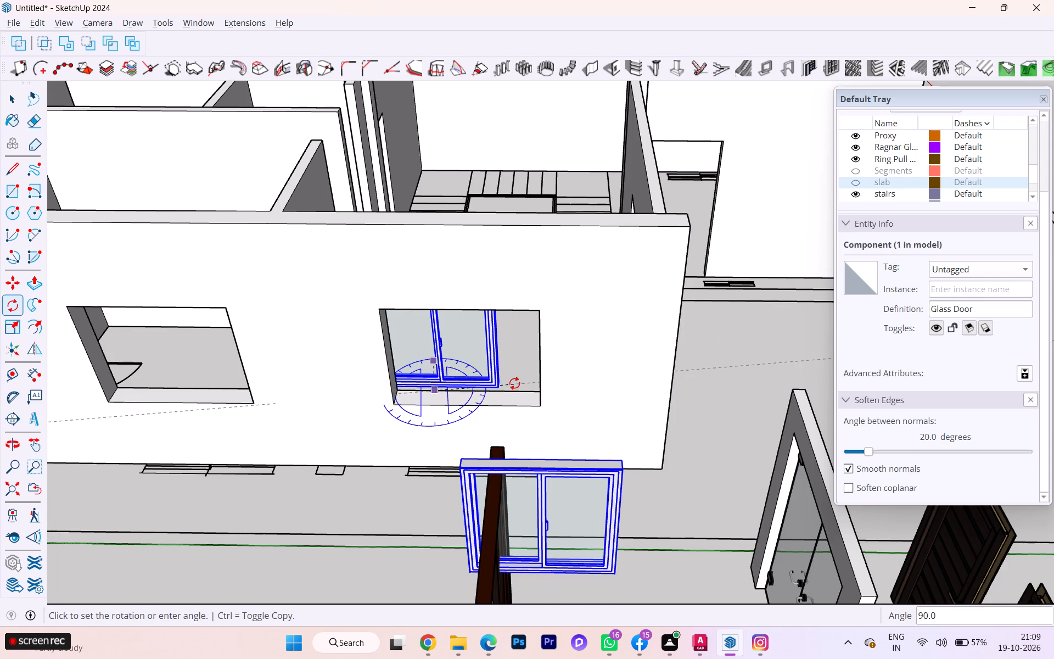
left_click(514, 383)
key("space")
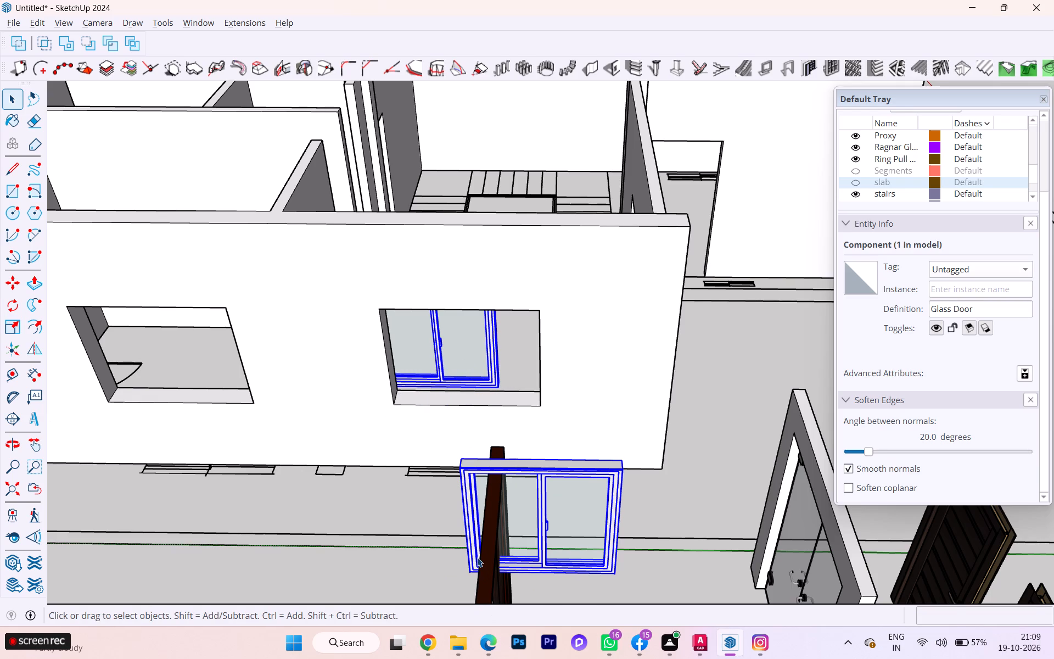
Move the Glass Door component about 7' 5" by its outer window's top corner onto the wall opening's matching top corner.
key("m")
left_click(466, 466)
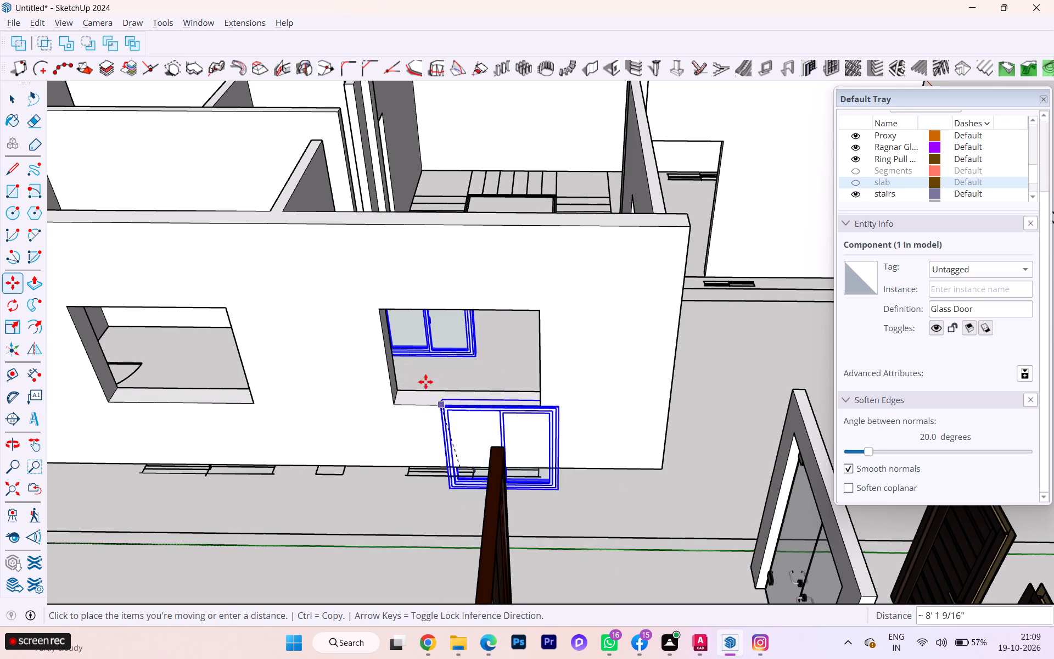
left_click(381, 312)
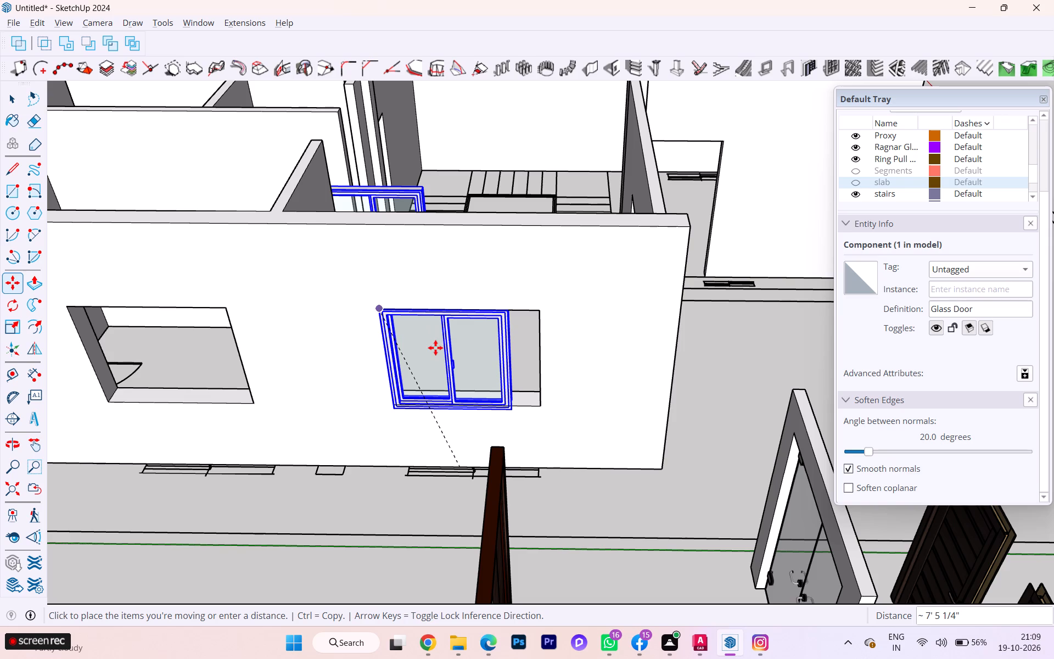
key("Escape")
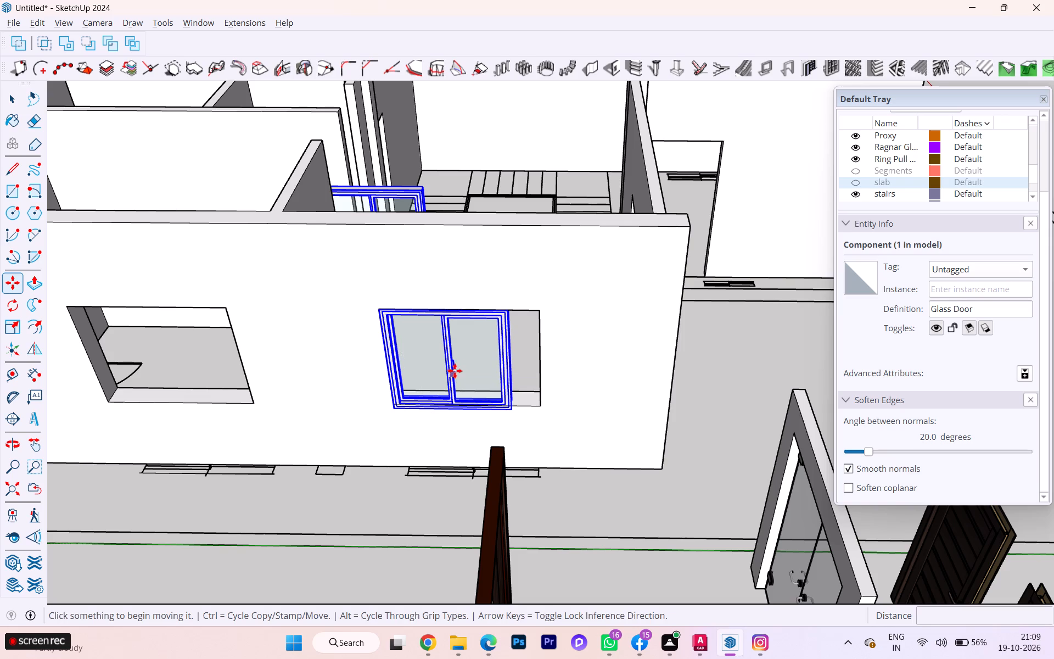
key("space")
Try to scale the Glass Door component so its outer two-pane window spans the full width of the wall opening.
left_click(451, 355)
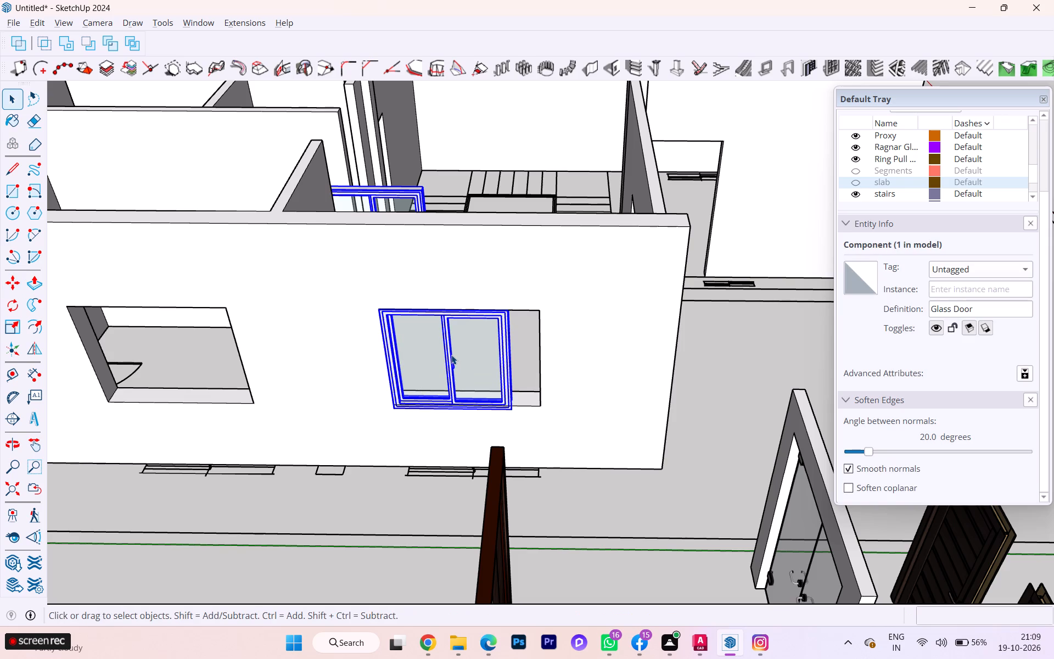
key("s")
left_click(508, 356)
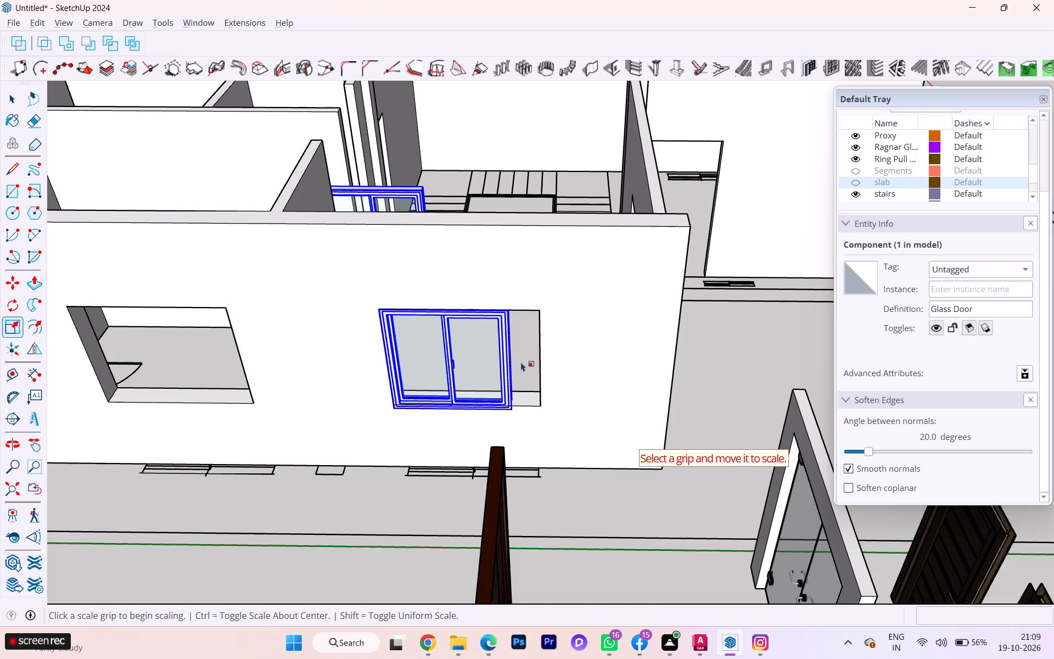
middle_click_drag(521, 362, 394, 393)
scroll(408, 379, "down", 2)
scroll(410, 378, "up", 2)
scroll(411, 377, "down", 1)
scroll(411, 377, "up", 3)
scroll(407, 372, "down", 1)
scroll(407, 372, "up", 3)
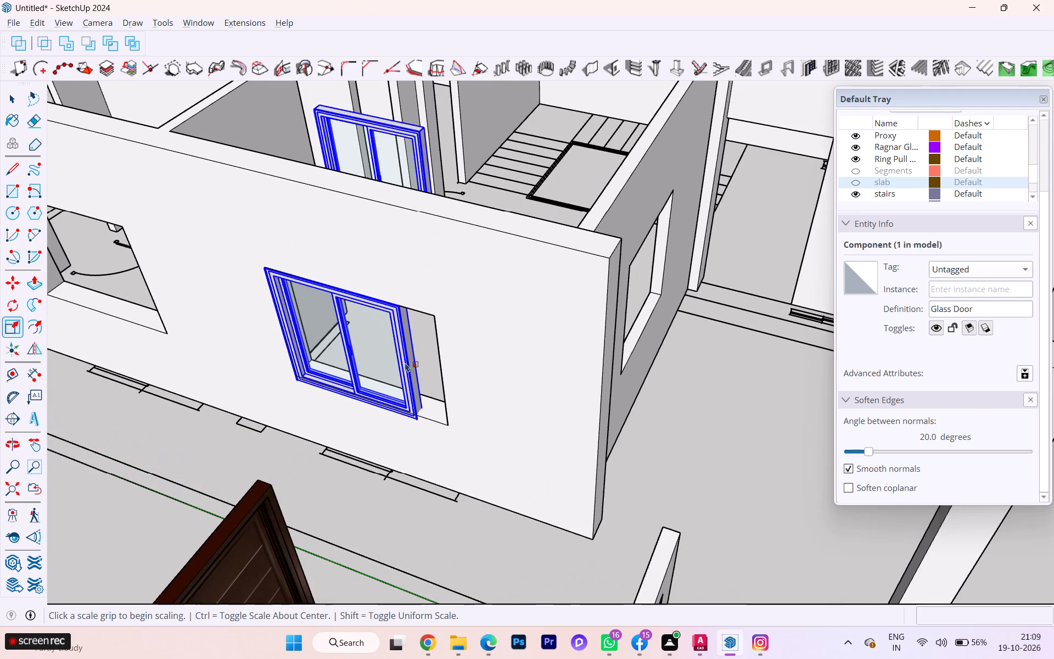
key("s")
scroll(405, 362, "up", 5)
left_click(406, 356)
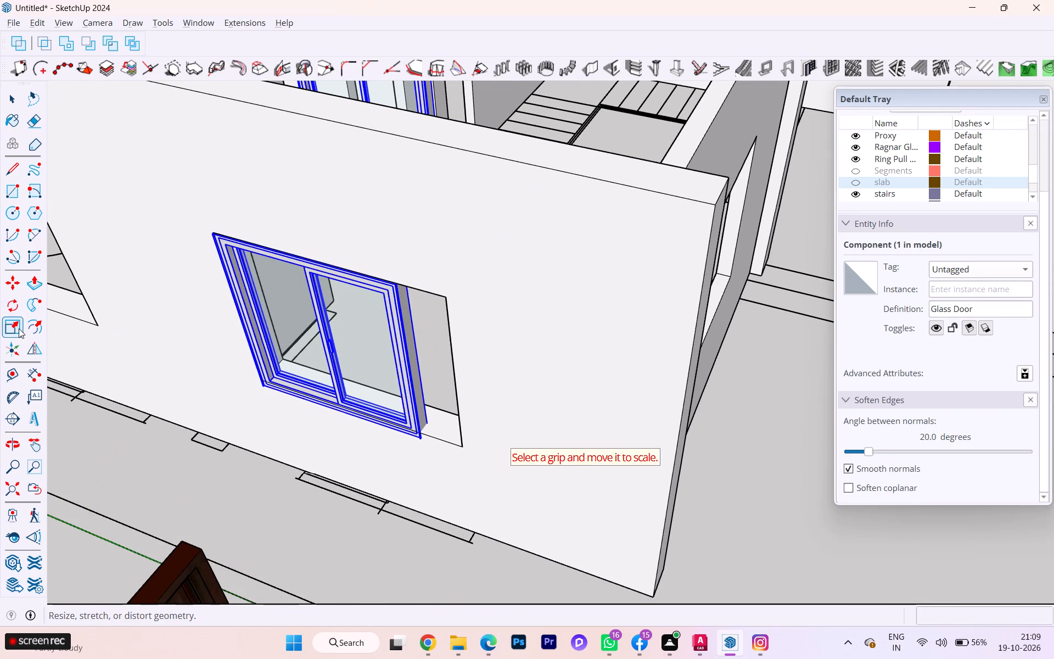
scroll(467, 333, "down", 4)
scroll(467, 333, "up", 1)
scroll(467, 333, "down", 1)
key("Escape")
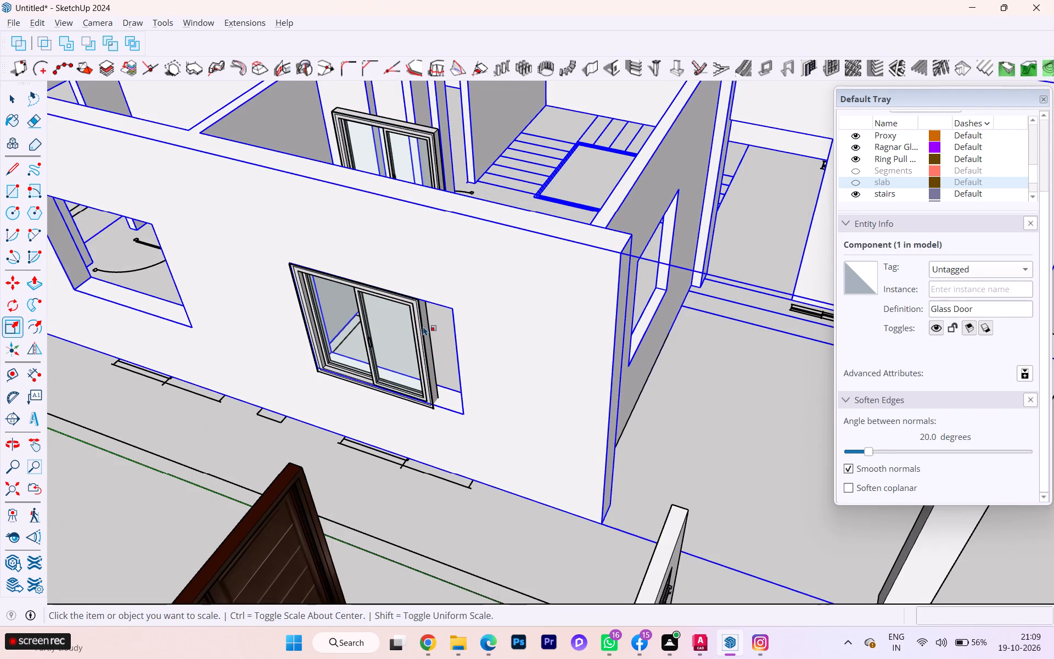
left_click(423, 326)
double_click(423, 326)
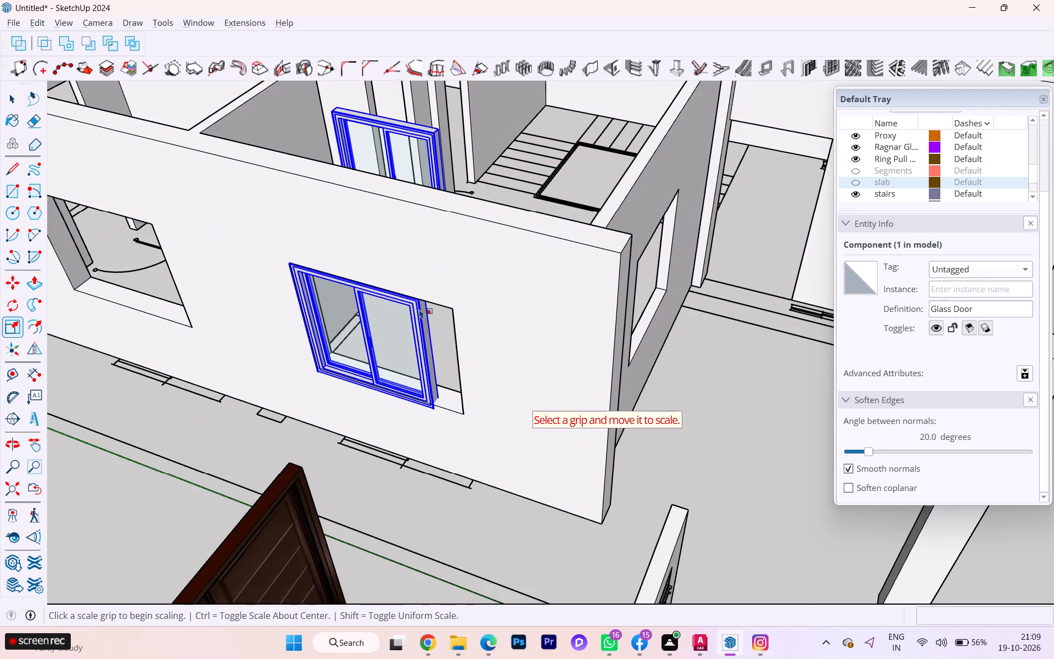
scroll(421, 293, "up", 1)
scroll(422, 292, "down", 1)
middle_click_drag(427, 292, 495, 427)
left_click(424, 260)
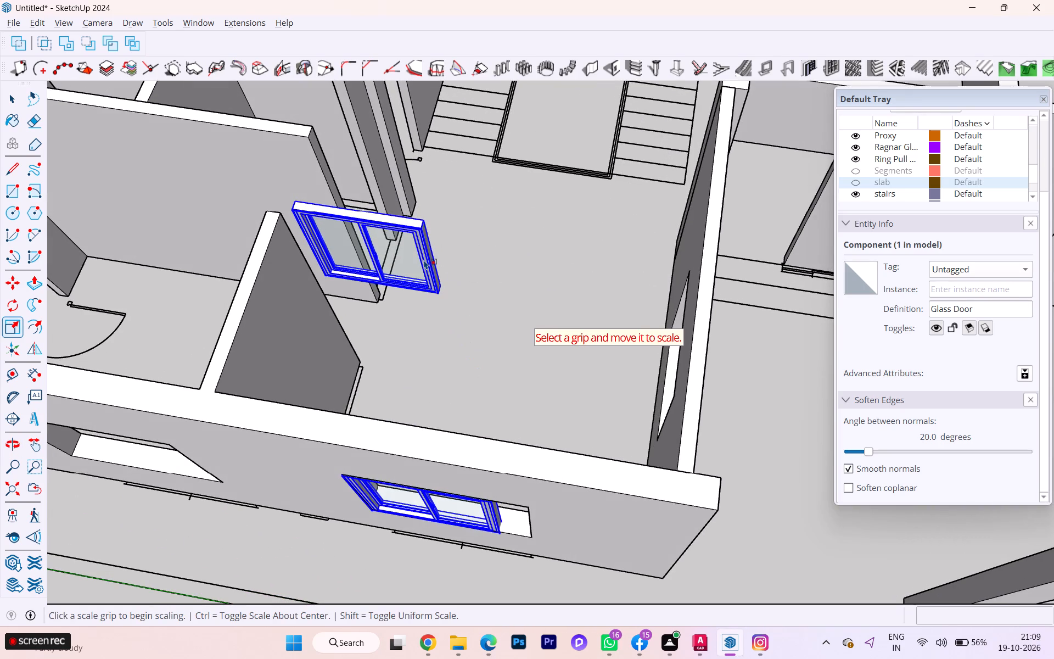
Undo the latest Glass Door component changes, including its move onto the wall opening's top corner, and clear the selection.
scroll(424, 260, "down", 1)
scroll(425, 261, "up", 1)
scroll(428, 263, "down", 4)
middle_click_drag(539, 300, 410, 215)
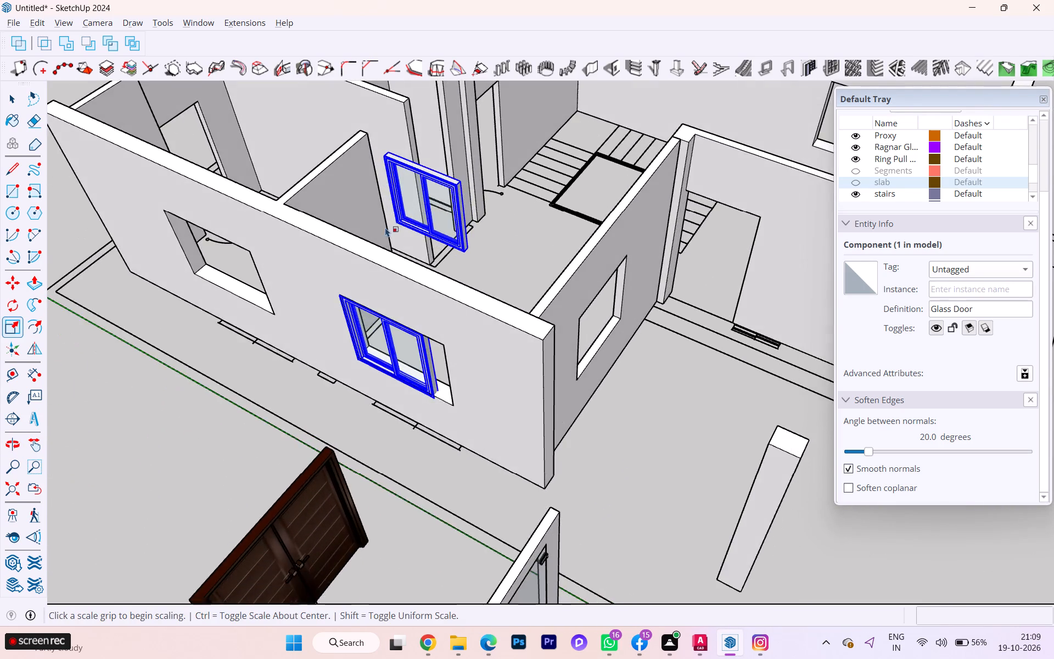
scroll(385, 227, "down", 3)
scroll(386, 247, "up", 2)
scroll(388, 250, "down", 4)
scroll(453, 323, "up", 2)
scroll(454, 324, "down", 2)
scroll(457, 326, "up", 2)
scroll(458, 327, "down", 8)
scroll(479, 338, "up", 3)
scroll(480, 338, "down", 3)
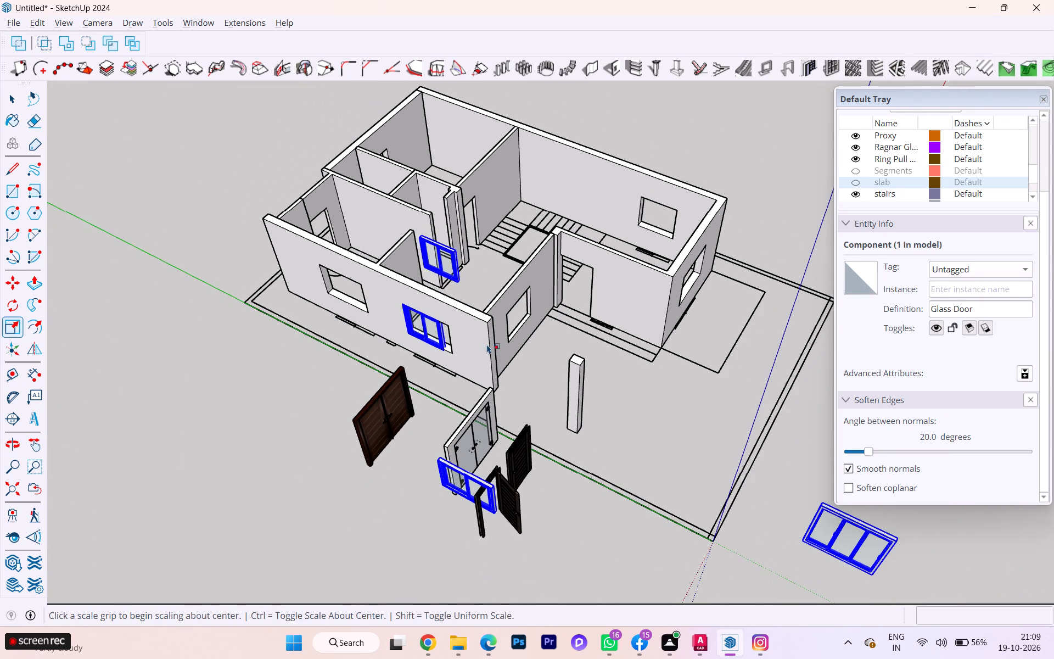
key("ctrl+z")
key("ctrl+z")
key("ctrl+z")
key("ctrl+z")
key("ctrl+z")
key("ctrl+z")
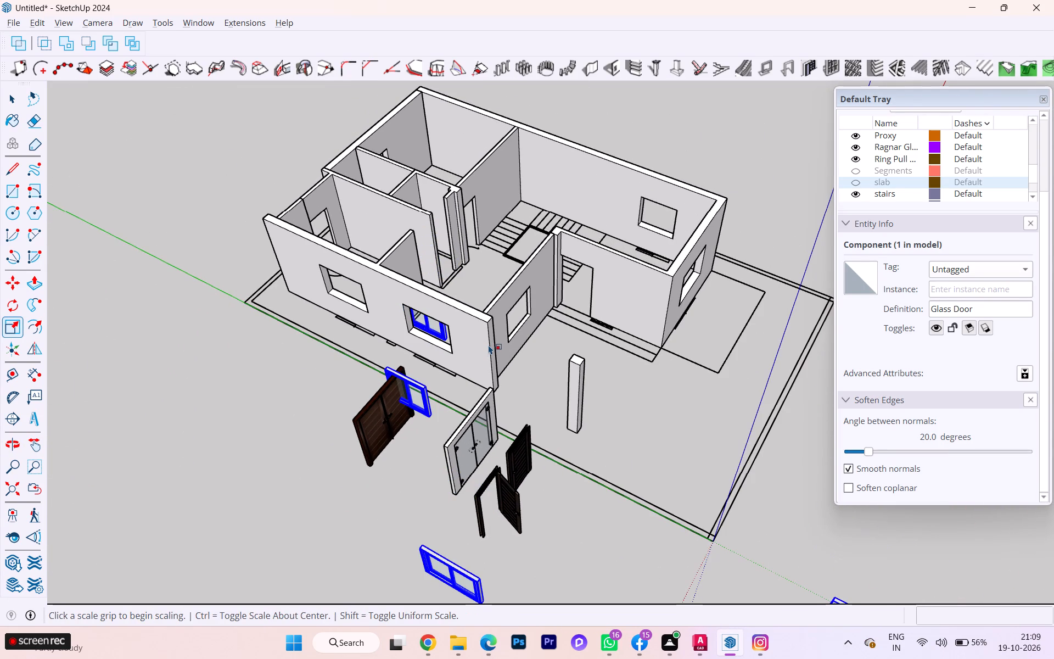
key("ctrl+z")
key("ctrl+z")
key("ctrl+z")
key("ctrl+z")
key("space")
key("space")
left_click(262, 357)
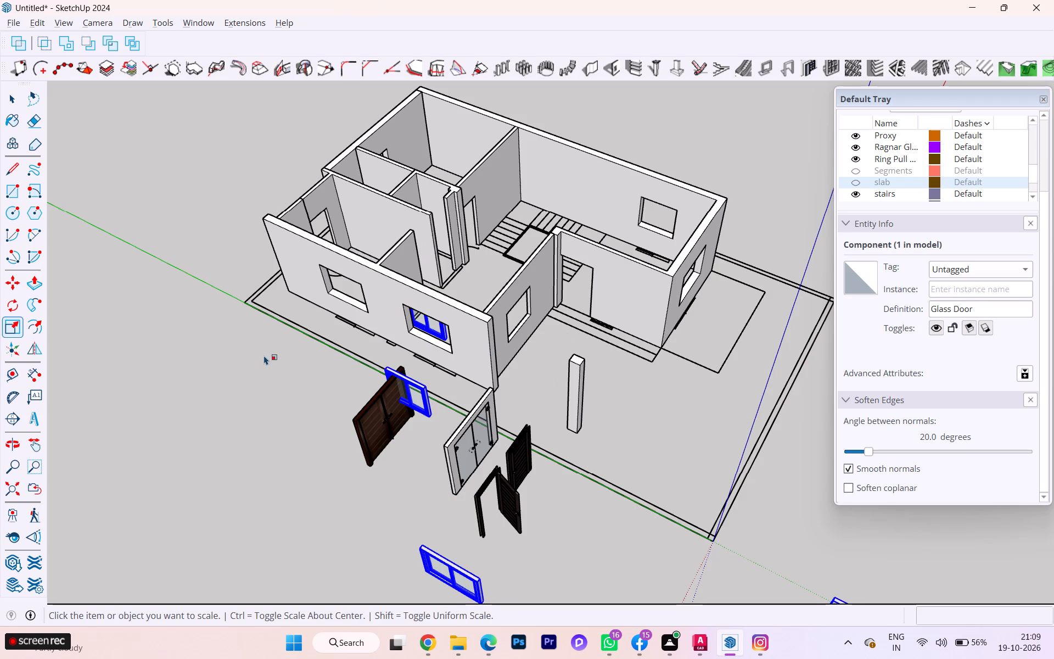
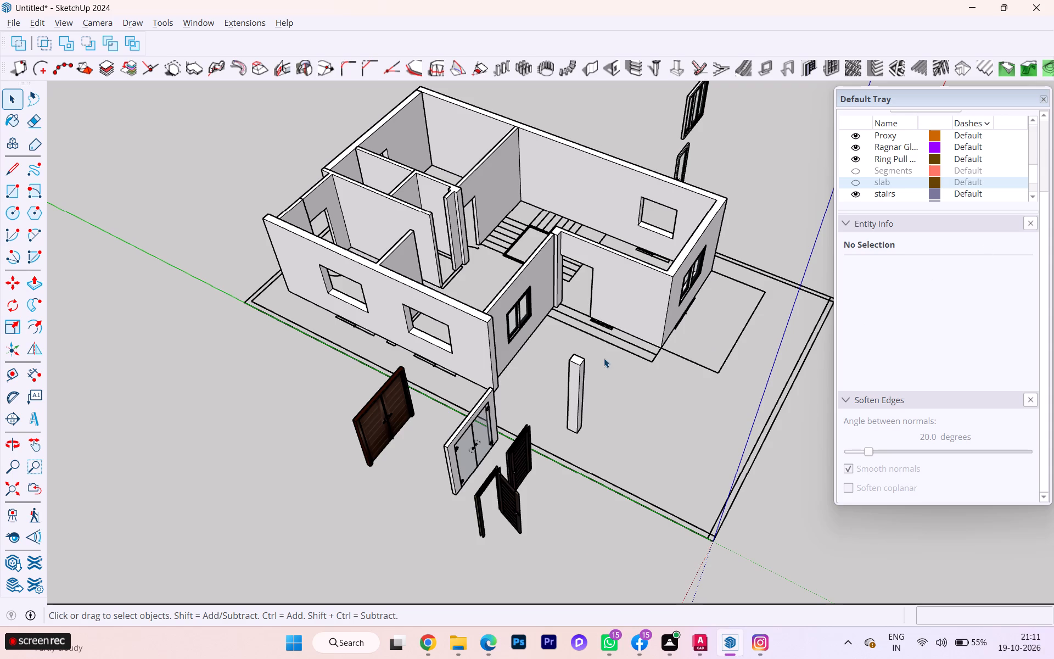
Open the Glass Door component for editing and examine how its two-pane window's nested frame and pane groups are built.
scroll(518, 308, "up", 1)
scroll(478, 298, "down", 2)
scroll(475, 297, "up", 2)
scroll(490, 312, "down", 1)
scroll(491, 312, "up", 7)
left_click(519, 340)
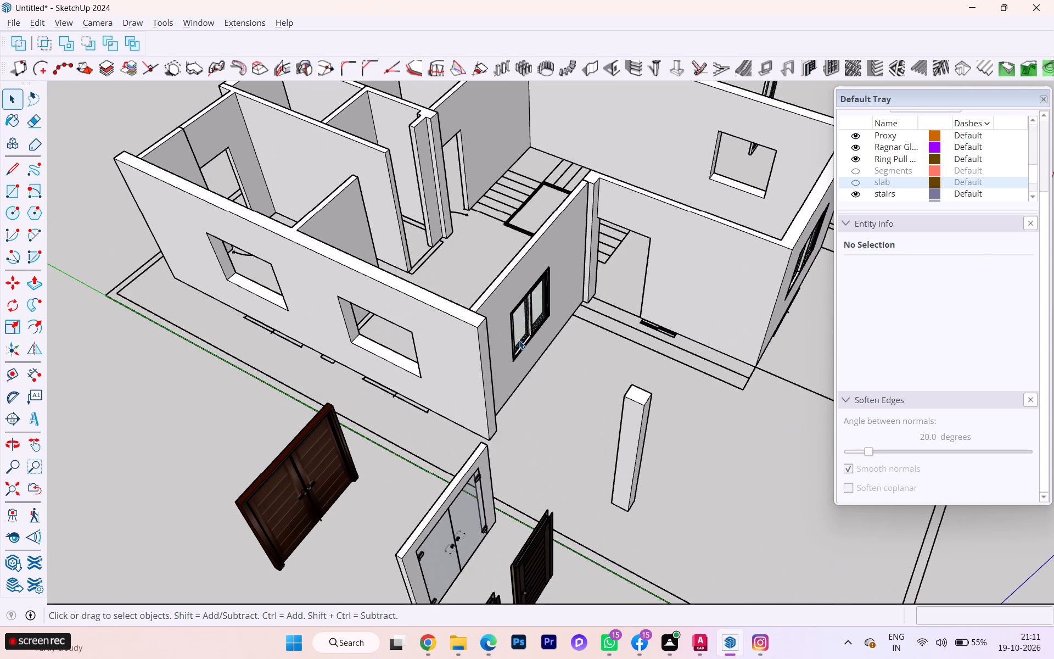
double_click(528, 339)
double_click(528, 339)
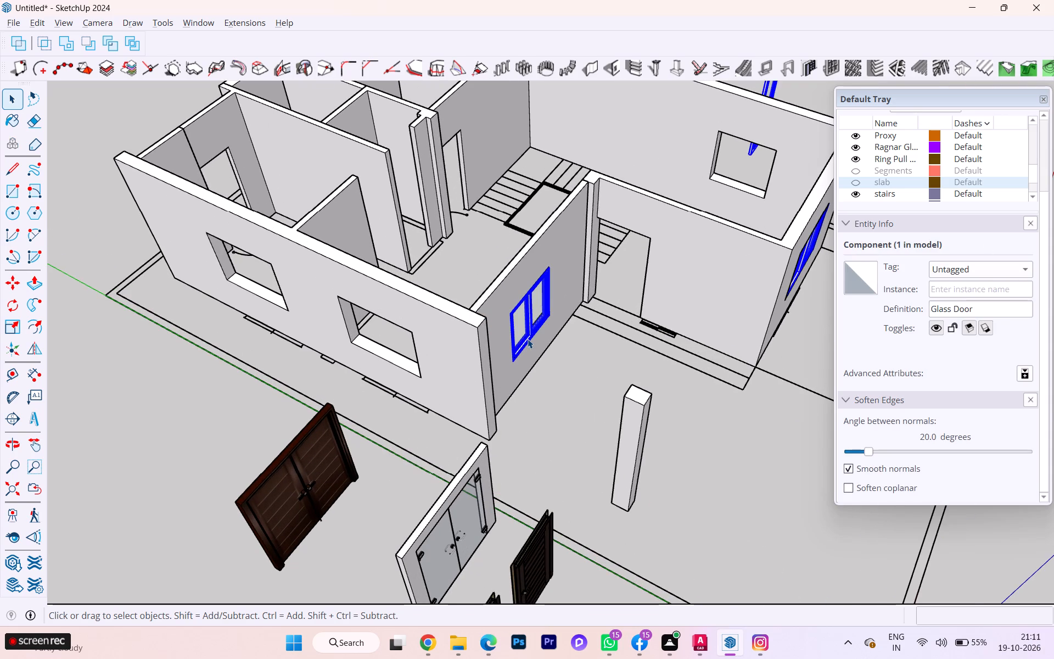
left_click(522, 342)
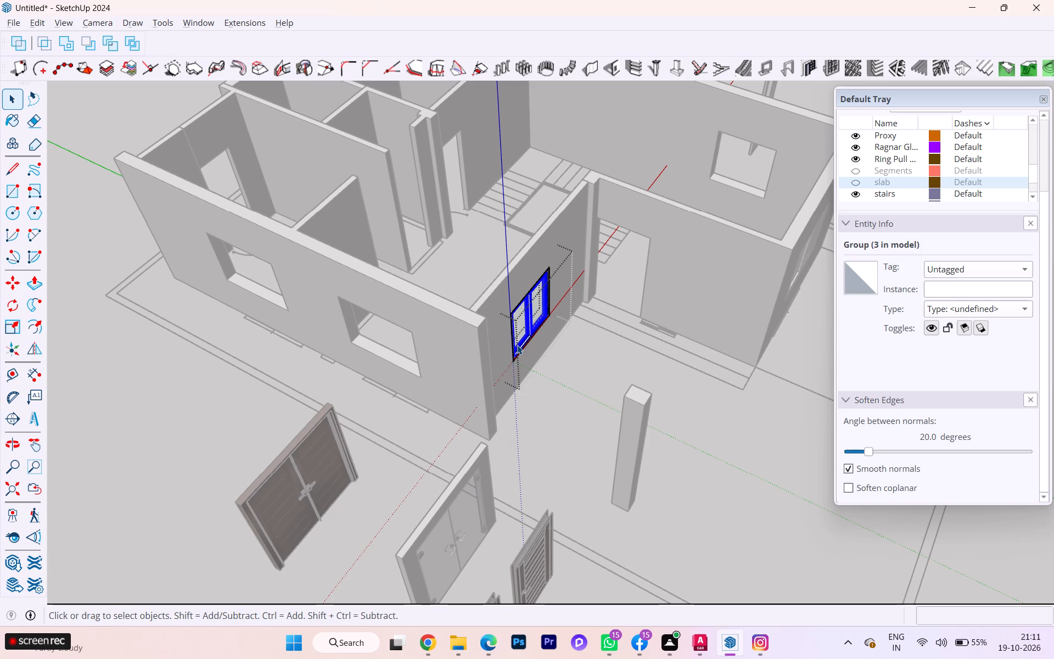
scroll(523, 342, "up", 18)
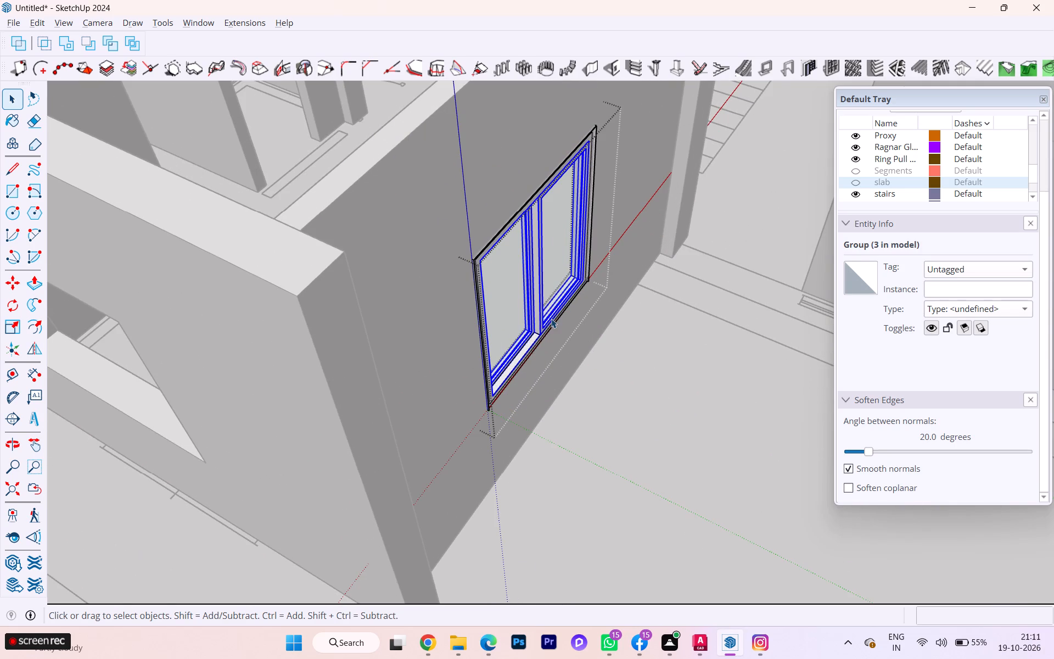
scroll(552, 322, "down", 1)
middle_click_drag(544, 320, 448, 273)
left_click(420, 170)
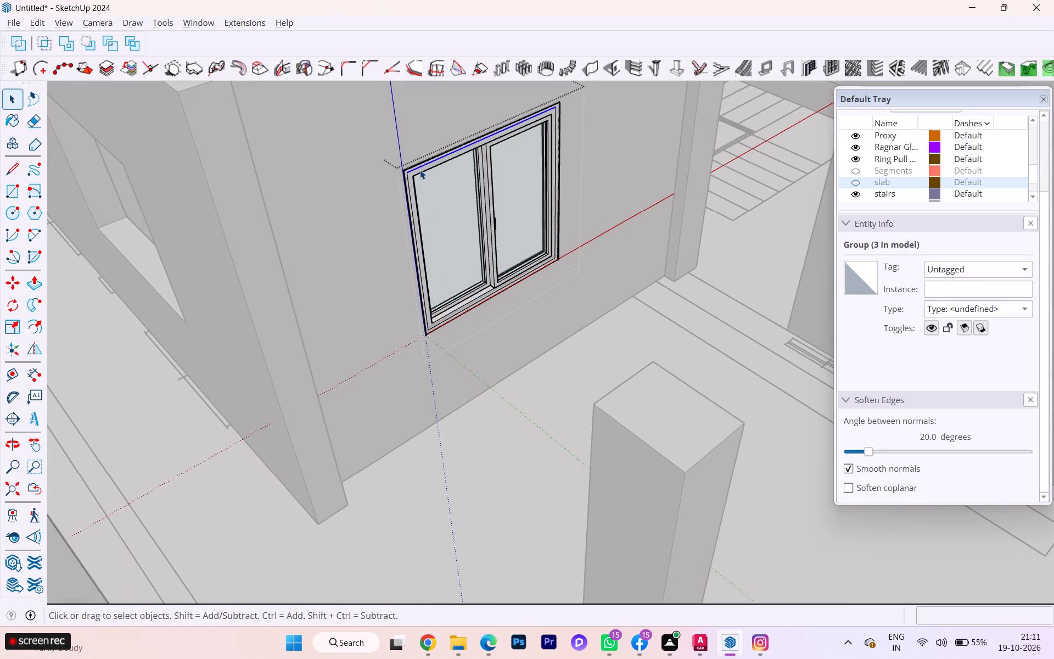
triple_click(420, 170)
triple_click(418, 169)
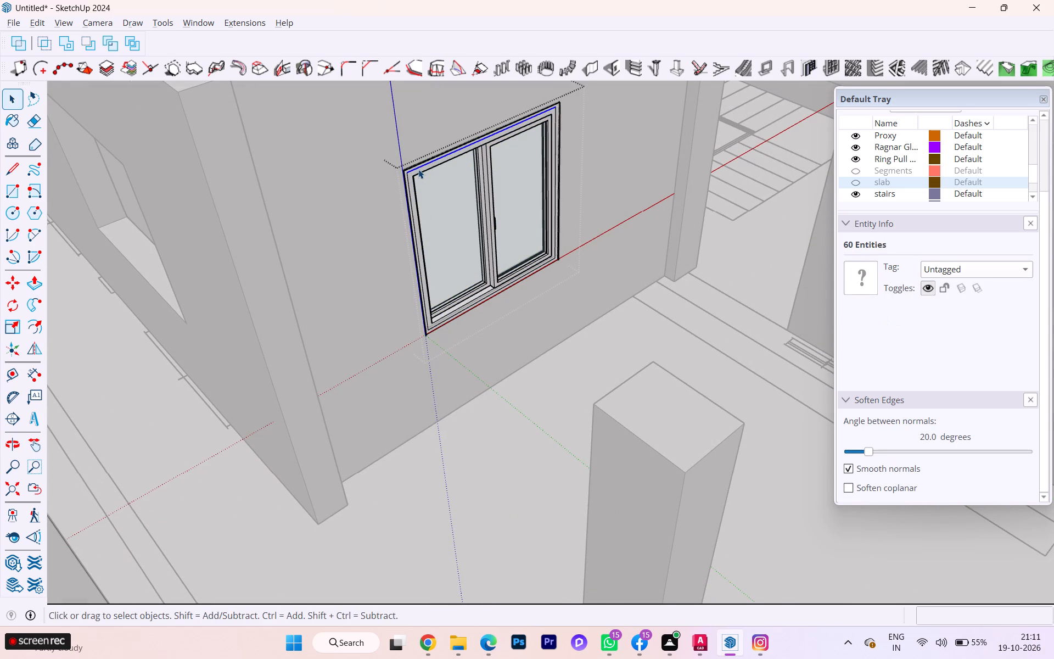
left_click(418, 169)
double_click(418, 169)
left_click(514, 455)
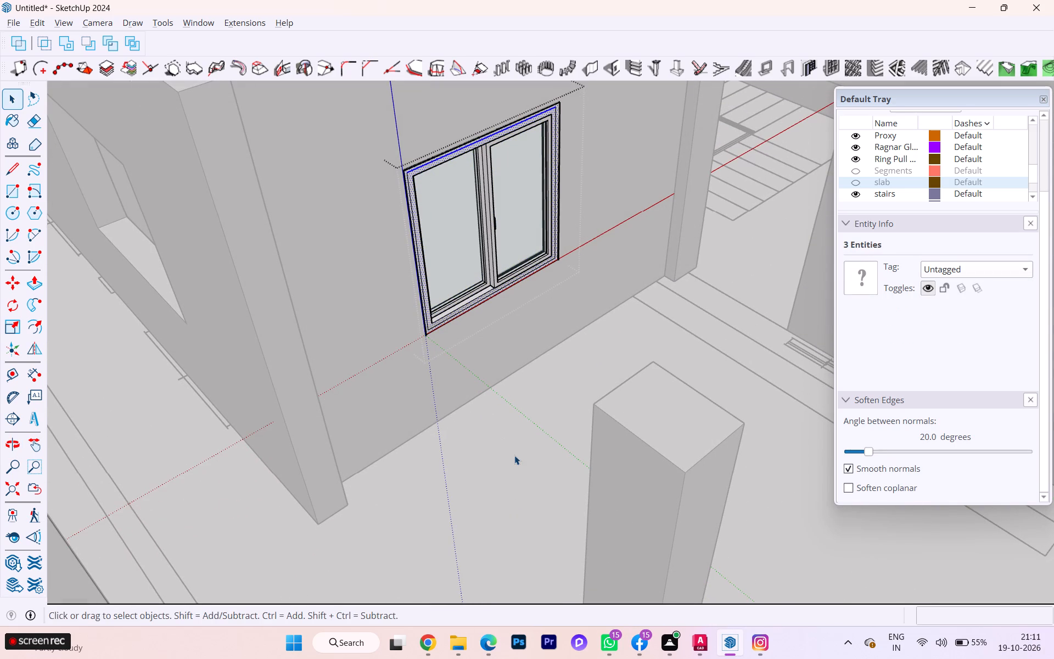
scroll(492, 375, "down", 1)
scroll(500, 367, "up", 2)
scroll(501, 367, "down", 3)
scroll(557, 366, "up", 1)
scroll(558, 366, "down", 2)
scroll(558, 366, "up", 1)
scroll(559, 366, "down", 7)
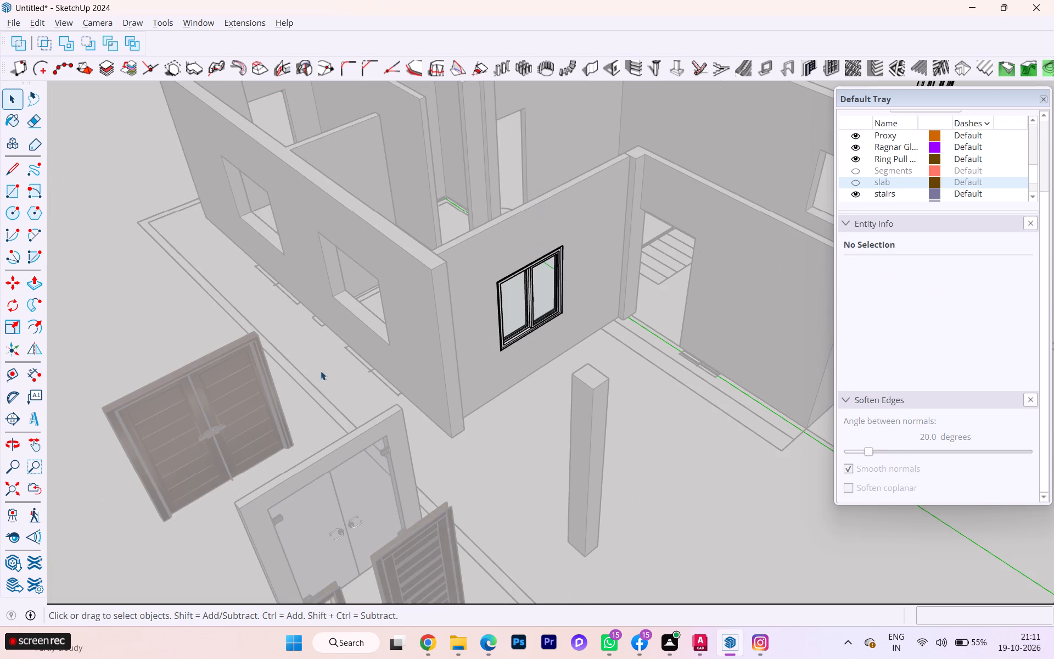
double_click(195, 337)
double_click(136, 323)
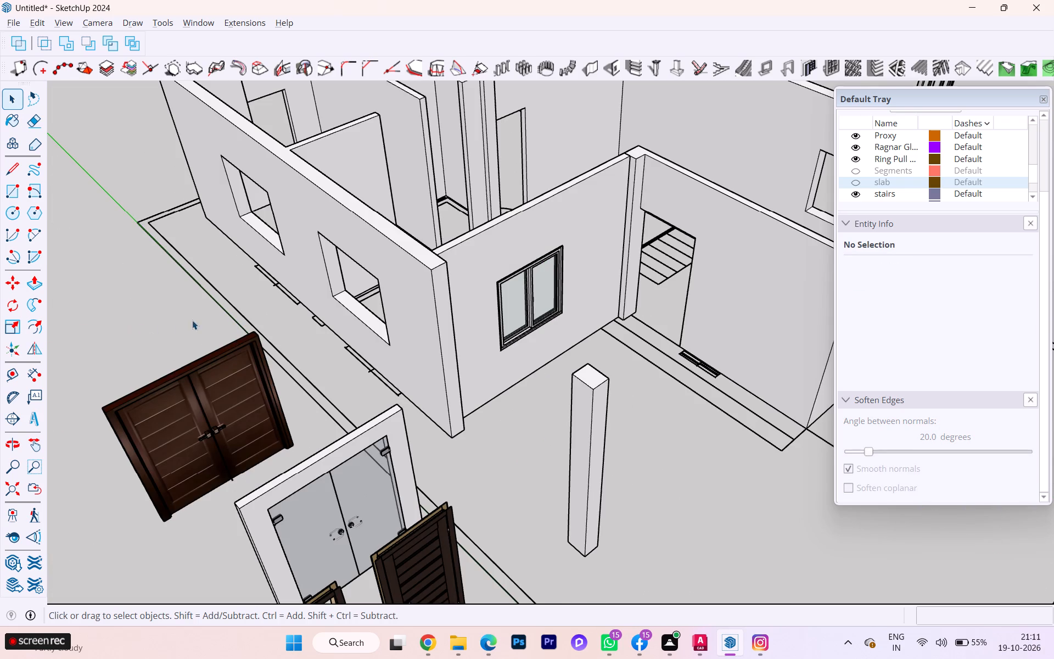
Delete the Glass Door component with all its windows, leaving the house's wall openings empty.
left_click(524, 332)
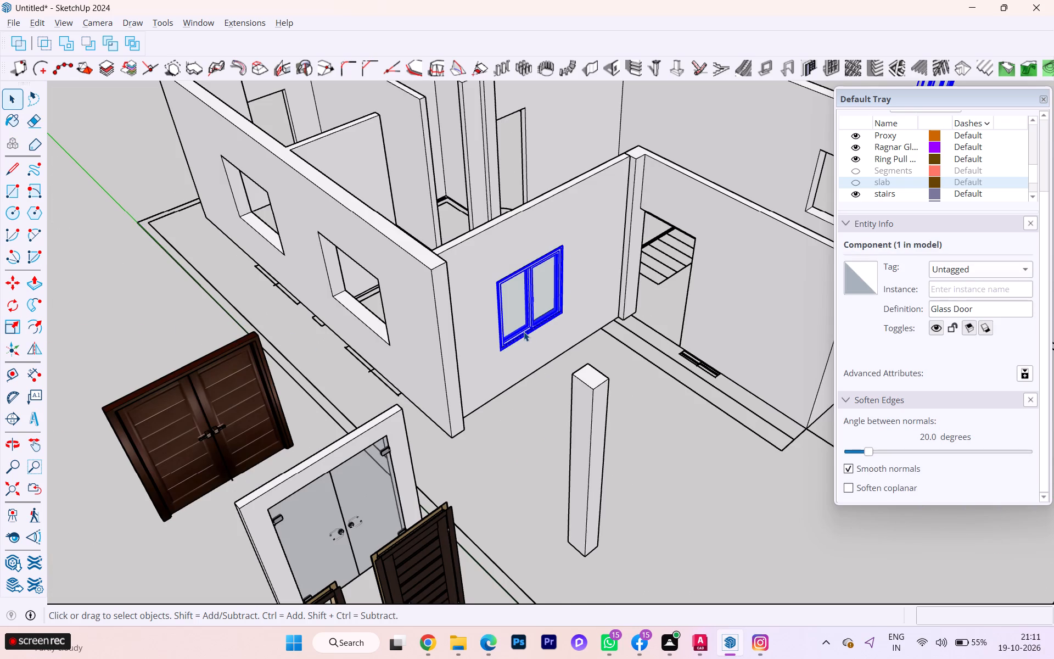
key("m")
left_click(513, 342)
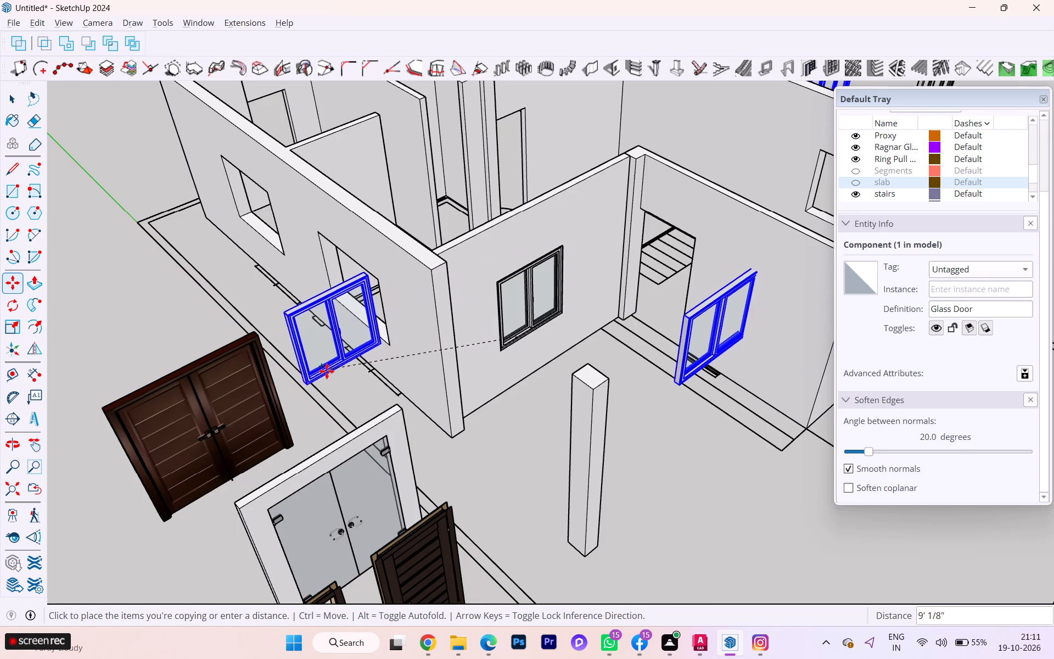
key("Escape")
key("space")
scroll(366, 332, "down", 8)
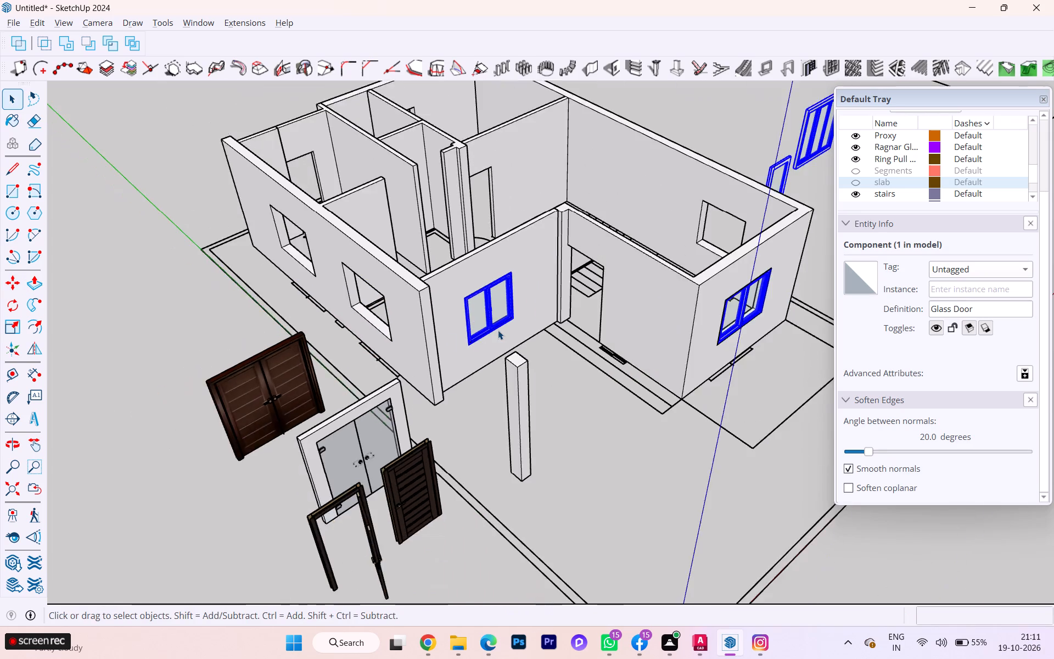
scroll(498, 330, "down", 2)
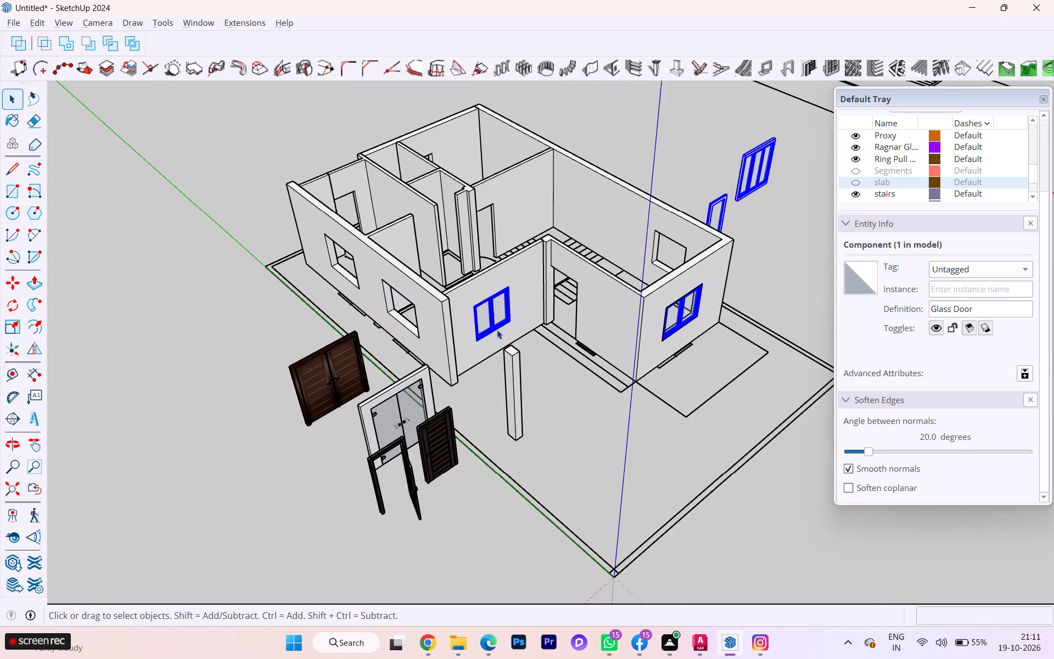
key("Delete")
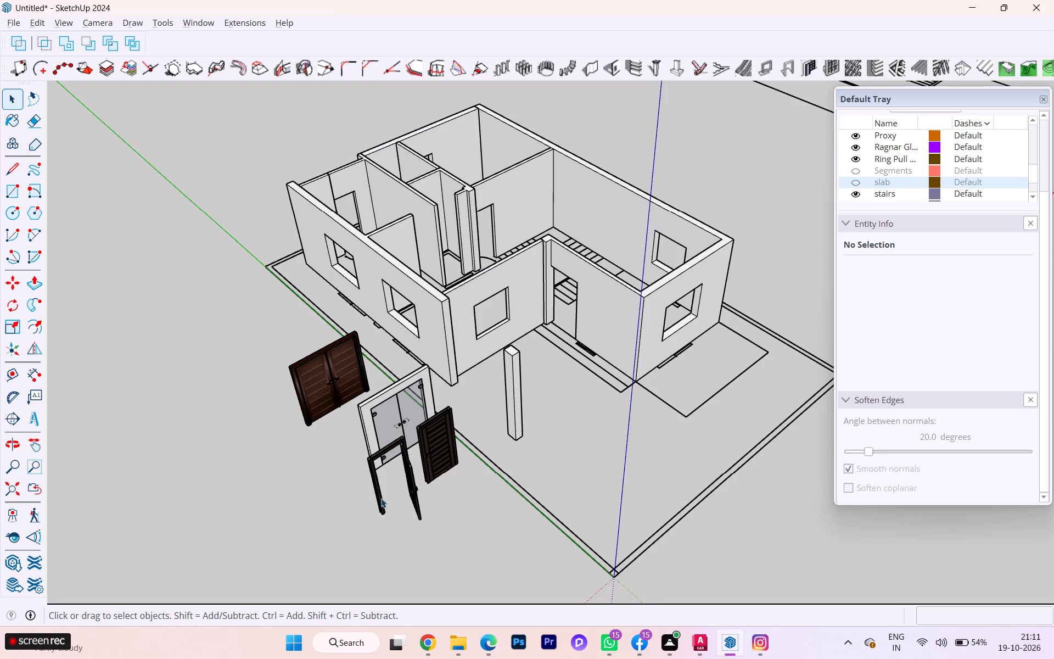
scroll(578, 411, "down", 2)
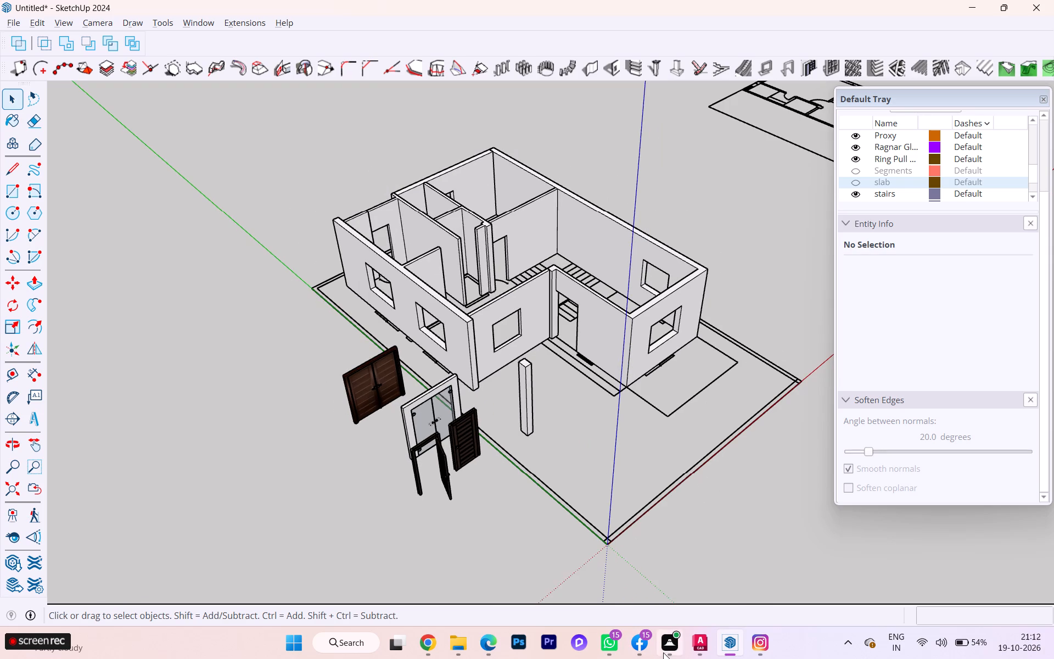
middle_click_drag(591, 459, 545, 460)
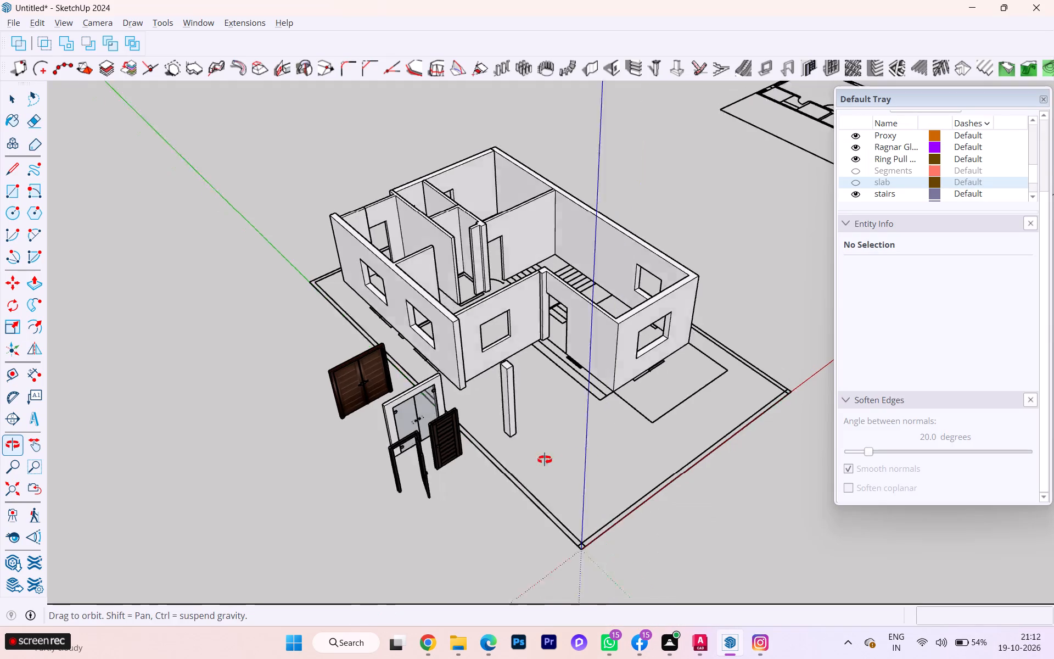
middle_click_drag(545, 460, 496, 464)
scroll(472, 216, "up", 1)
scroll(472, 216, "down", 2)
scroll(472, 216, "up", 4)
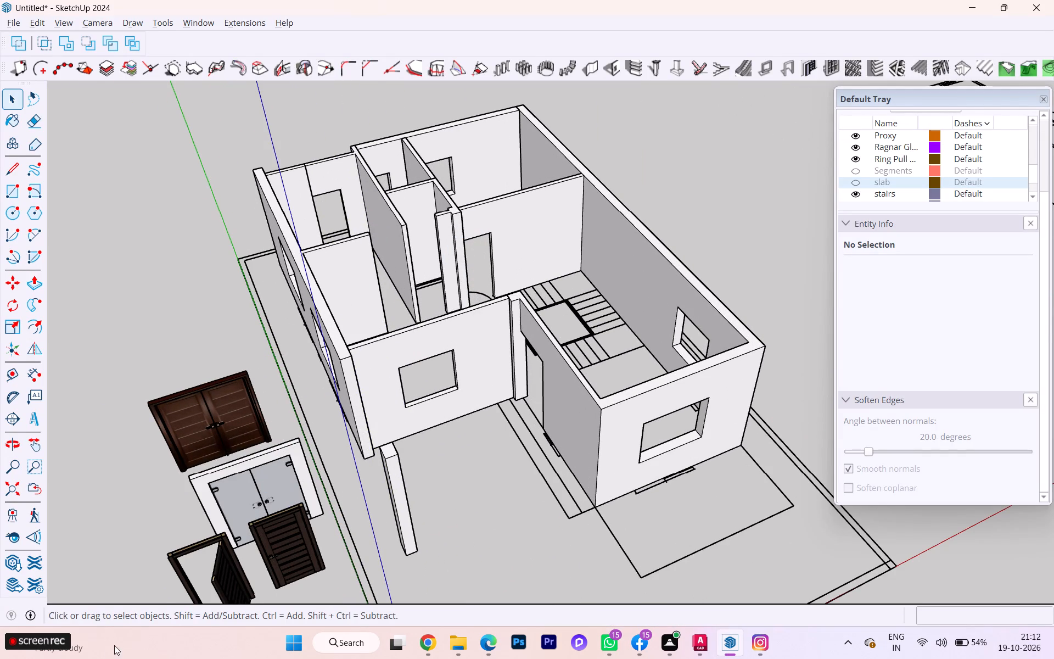
Open 3D Warehouse and clear the previous "glass window" search text.
left_click(12, 567)
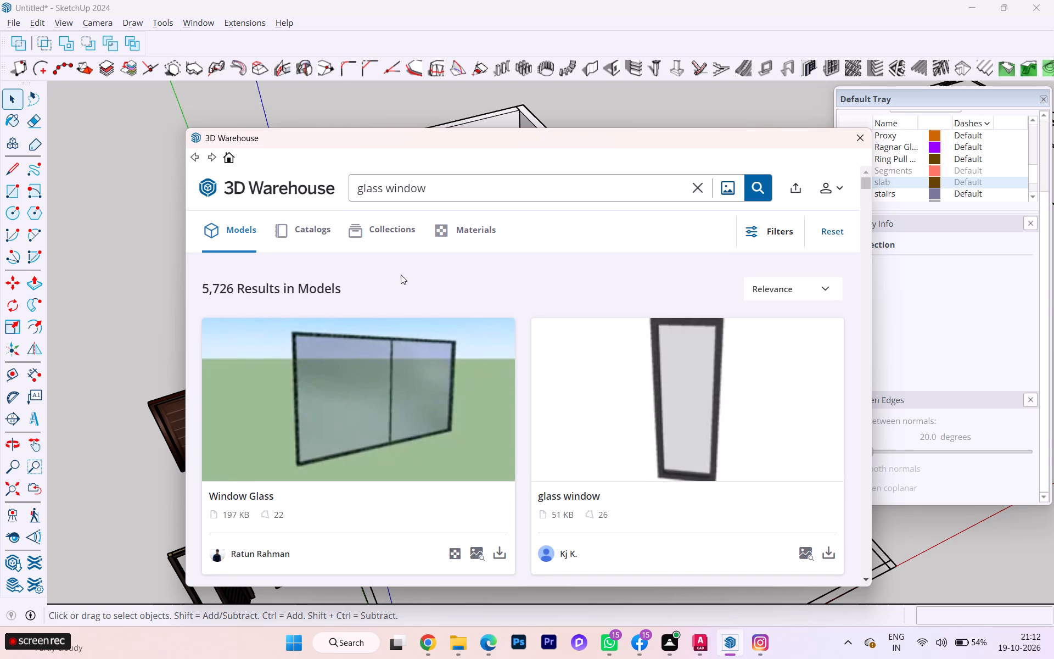
left_click(449, 196)
key("BackSpace")
key("BackSpace")
key("BackSpace")
key("BackSpace")
key("BackSpace")
key("BackSpace")
key("BackSpace")
key("BackSpace")
key("BackSpace")
key("BackSpace")
key("BackSpace")
key("BackSpace")
key("BackSpace")
key("BackSpace")
key("BackSpace")
key("BackSpace")
key("BackSpace")
key("BackSpace")
key("BackSpace")
key("BackSpace")
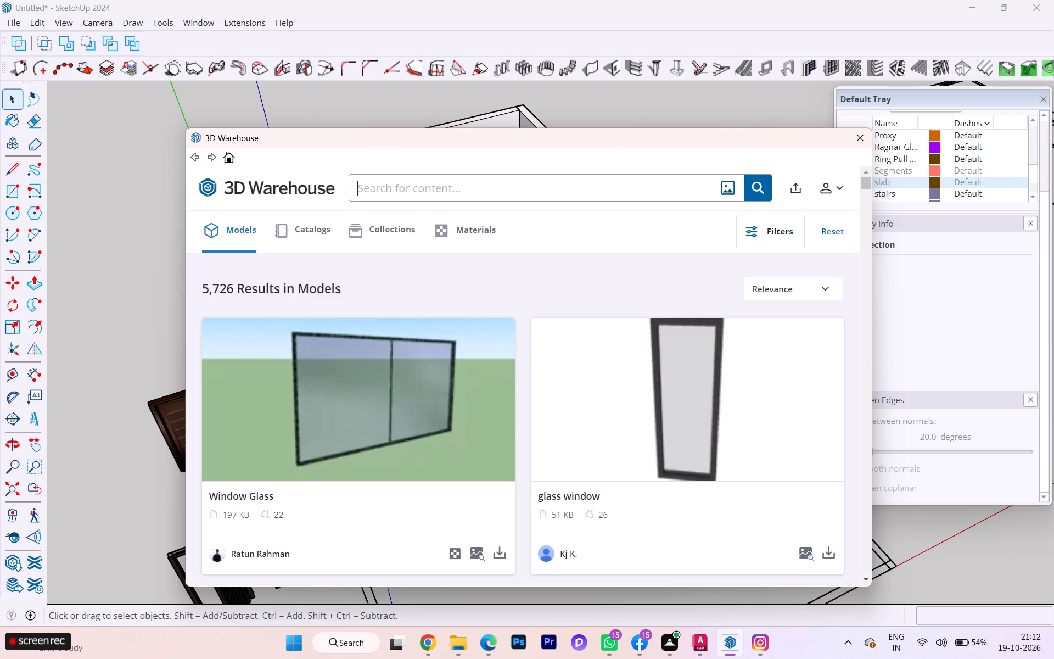
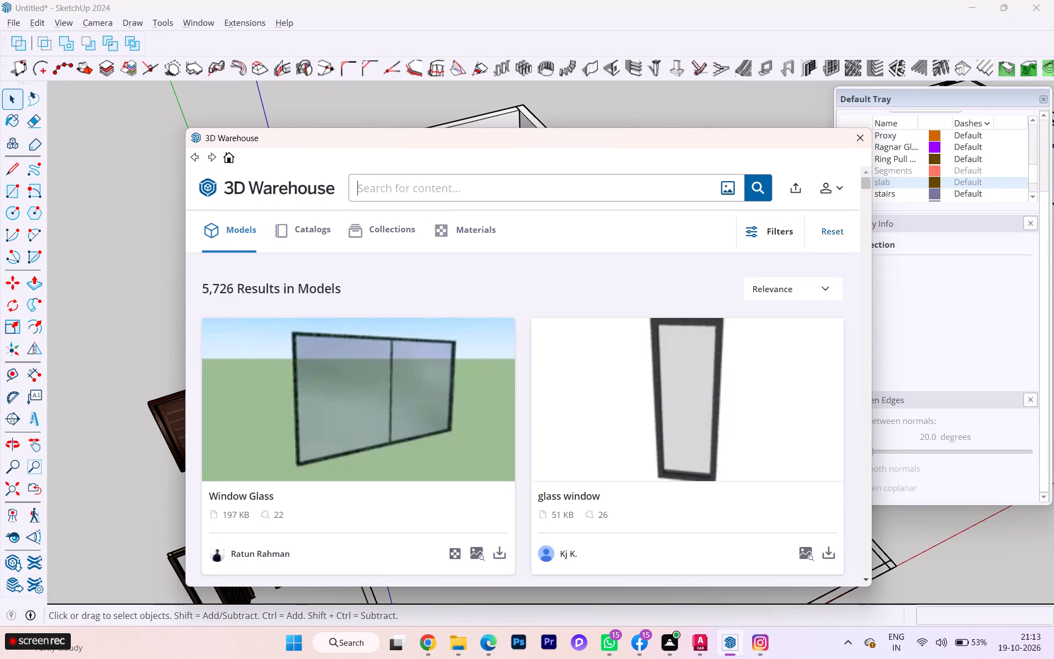
Search 3D Warehouse models for "WINDOW".
key("w")
key("i")
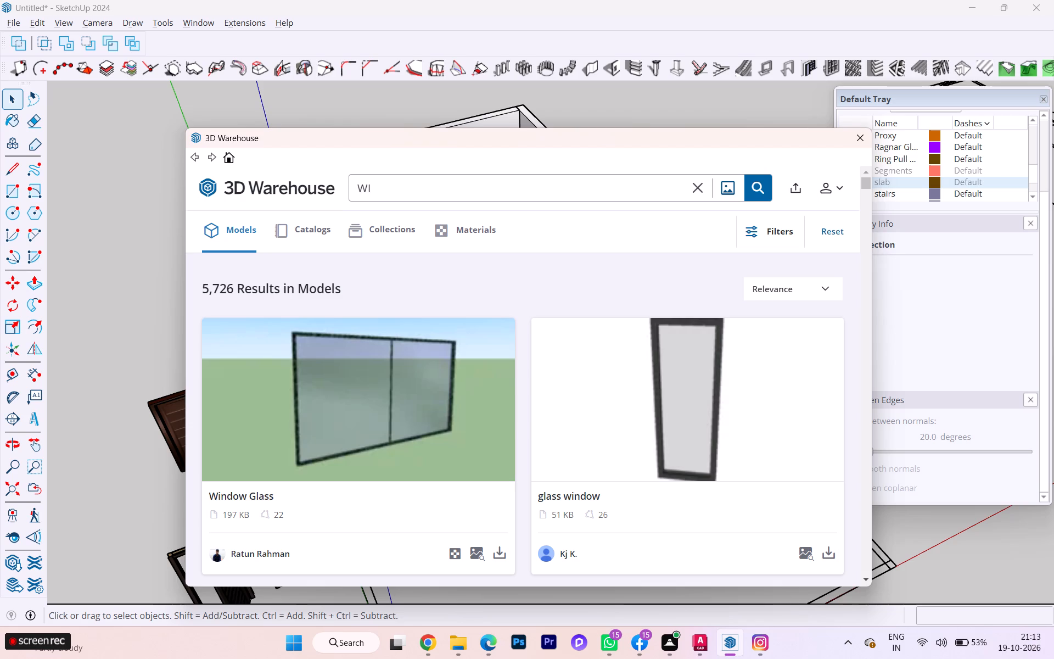
type("NDO")
key("w")
key("Return")
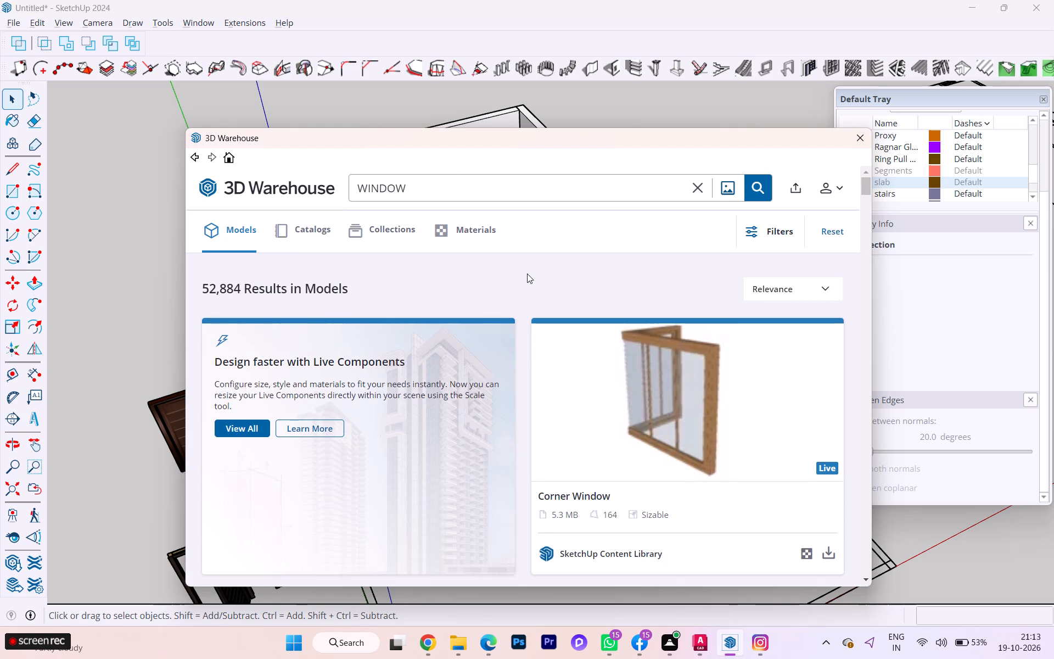
Look through the first window search results for a model that suits the house's wall openings.
scroll(527, 273, "down", 9)
scroll(527, 280, "up", 1)
scroll(527, 280, "down", 2)
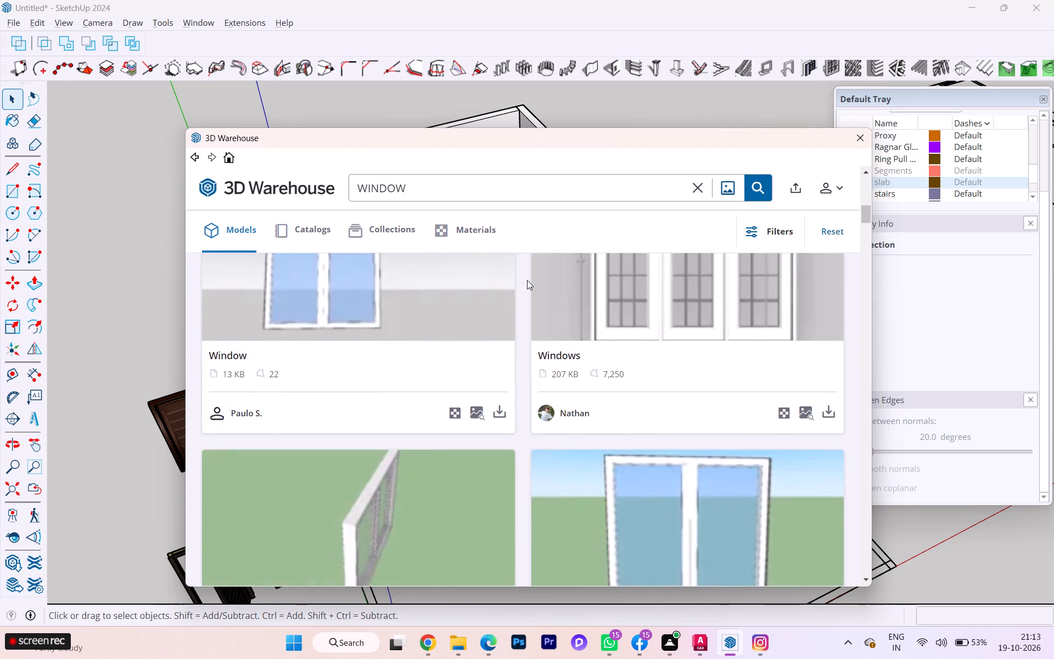
scroll(527, 280, "down", 3)
scroll(527, 281, "up", 6)
scroll(527, 281, "down", 1)
scroll(527, 282, "up", 1)
scroll(527, 282, "down", 5)
scroll(527, 281, "up", 3)
scroll(527, 281, "down", 1)
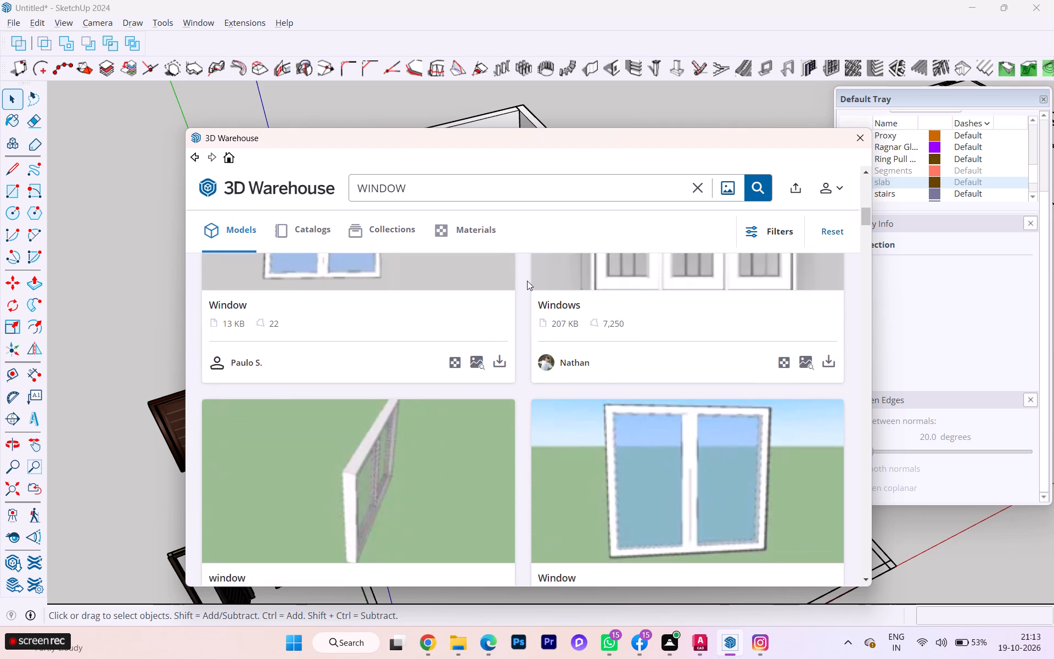
scroll(527, 281, "down", 3)
scroll(527, 281, "up", 1)
scroll(527, 281, "down", 2)
scroll(527, 281, "up", 1)
scroll(527, 281, "down", 5)
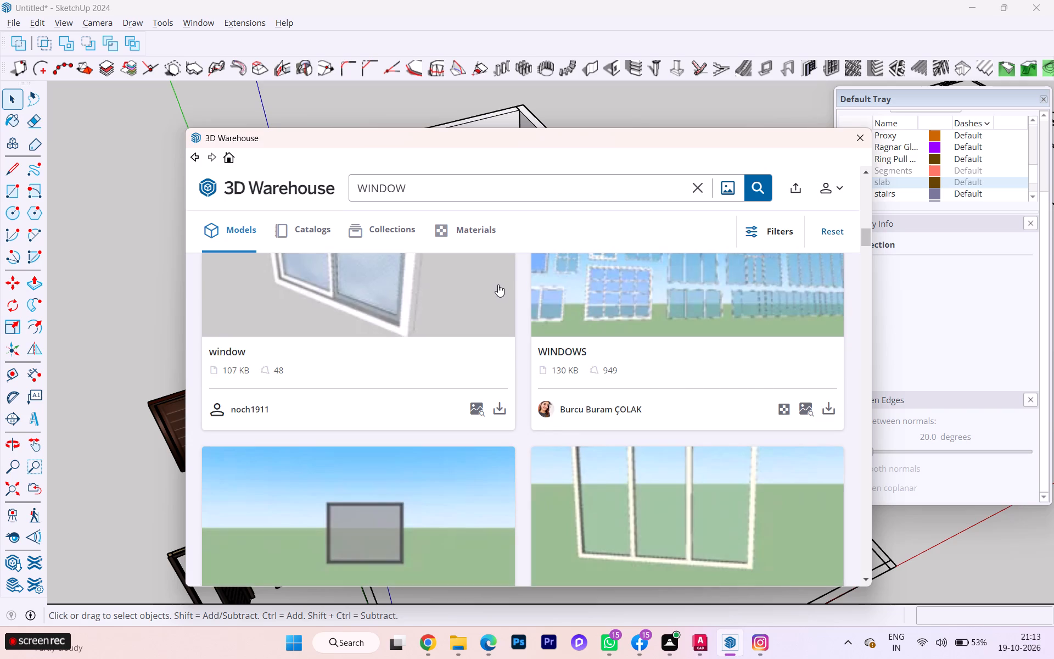
scroll(498, 284, "down", 1)
scroll(498, 284, "up", 4)
scroll(498, 284, "down", 7)
scroll(498, 284, "up", 1)
scroll(498, 284, "down", 3)
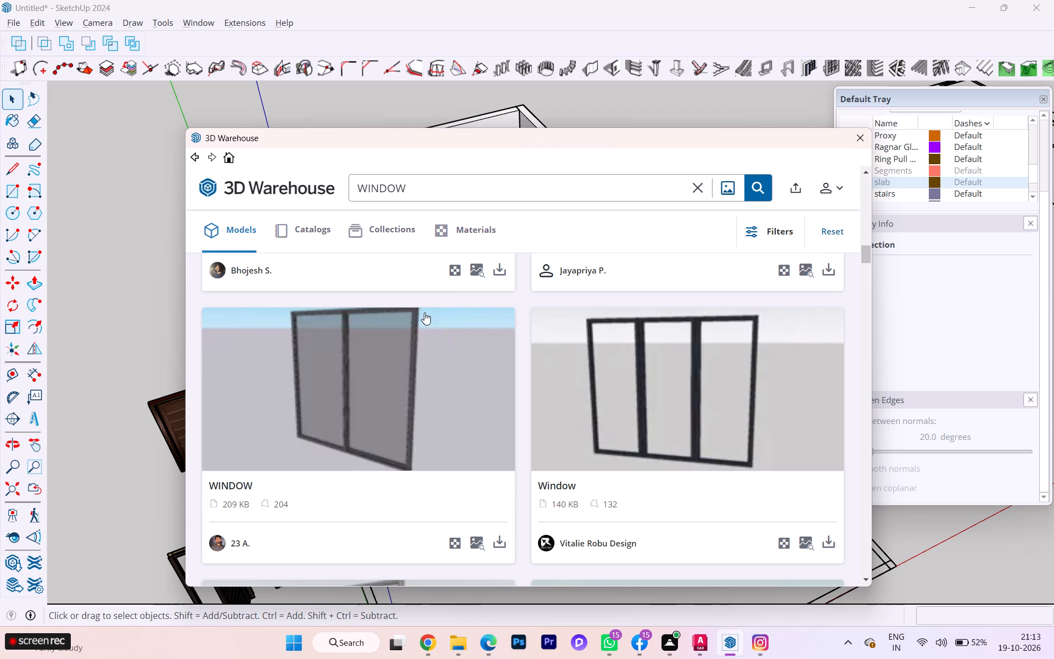
Compare the dark-framed two-pane and three-pane window models with the neighbouring grey and white sliding windows.
scroll(383, 381, "down", 3)
scroll(391, 373, "up", 1)
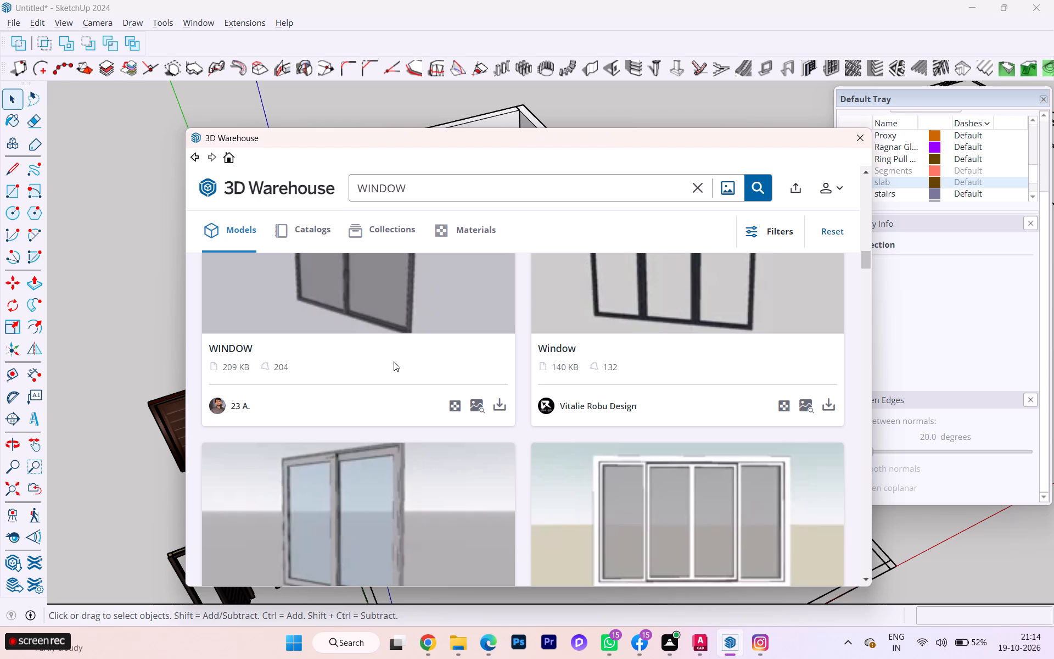
scroll(425, 355, "up", 2)
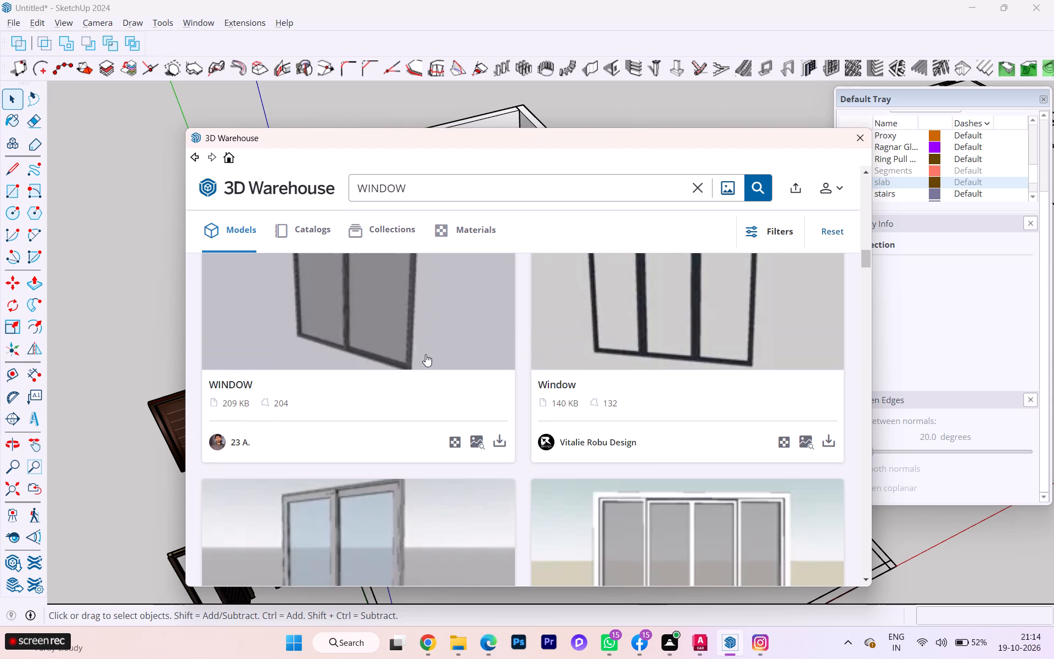
scroll(425, 354, "down", 2)
scroll(425, 355, "up", 1)
scroll(425, 355, "down", 1)
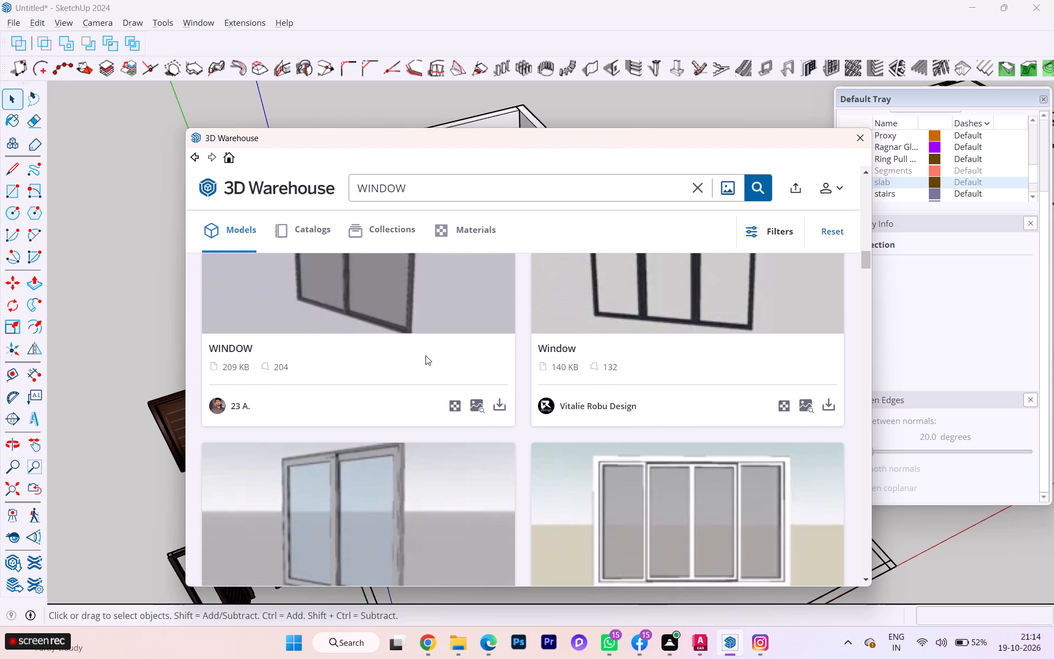
scroll(425, 353, "down", 2)
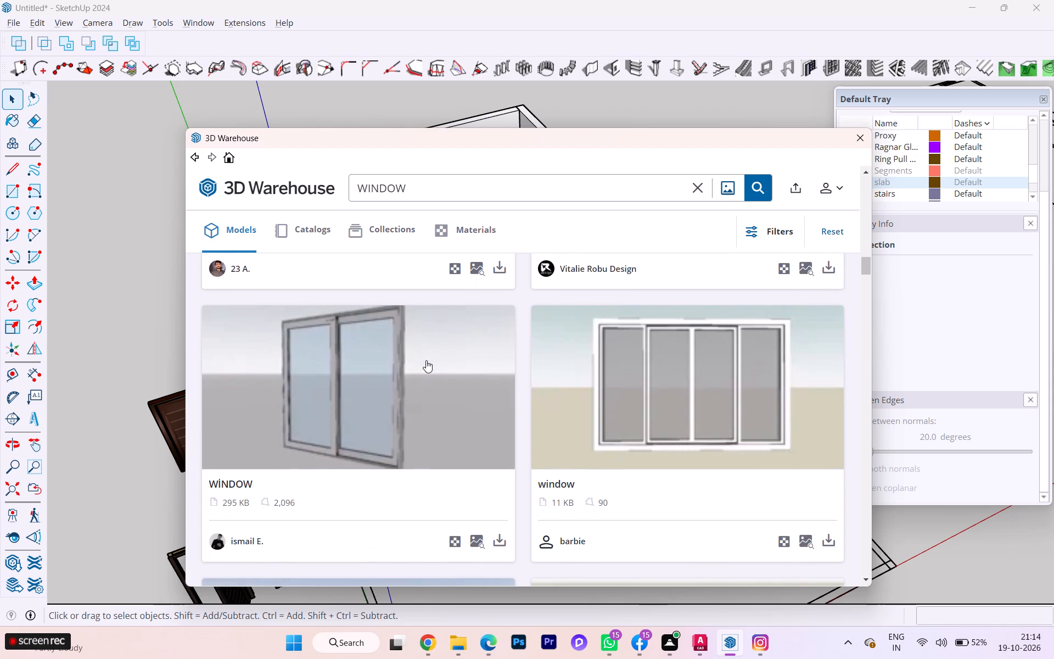
scroll(426, 360, "down", 1)
scroll(484, 417, "up", 2)
scroll(484, 412, "down", 1)
scroll(484, 412, "up", 9)
scroll(484, 407, "down", 1)
scroll(484, 406, "up", 2)
scroll(484, 405, "down", 3)
scroll(484, 405, "up", 1)
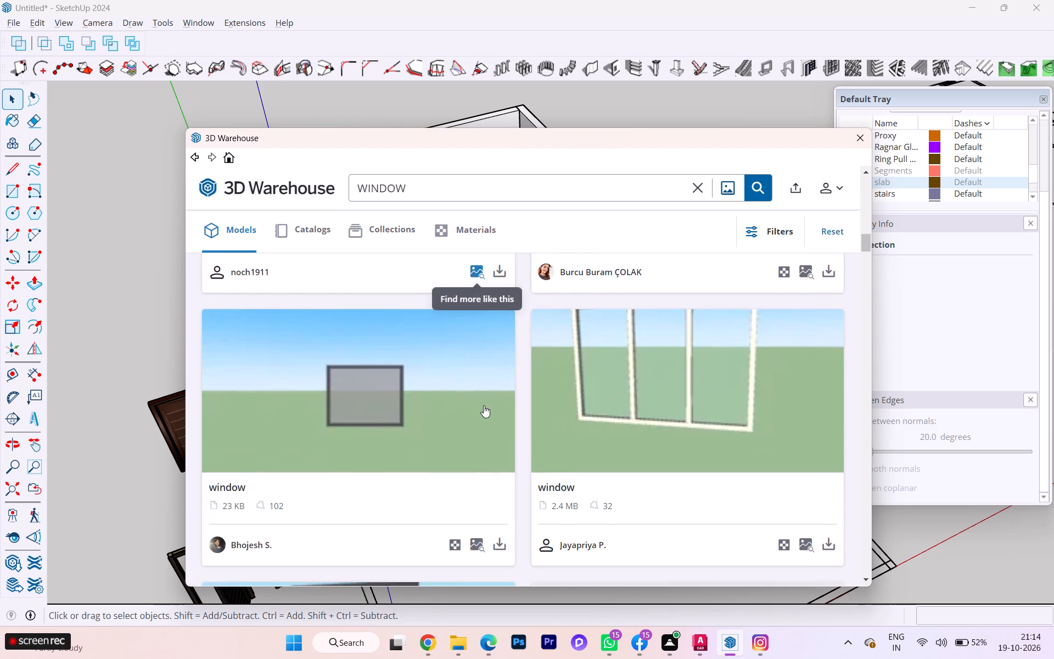
scroll(484, 405, "down", 5)
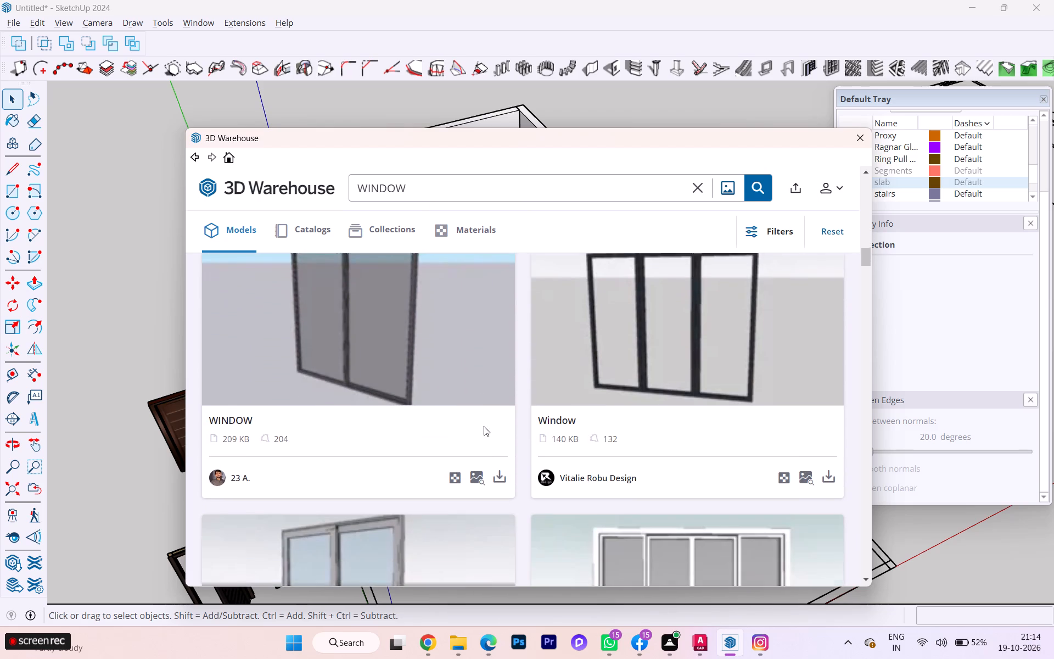
scroll(568, 435, "down", 2)
scroll(576, 435, "up", 2)
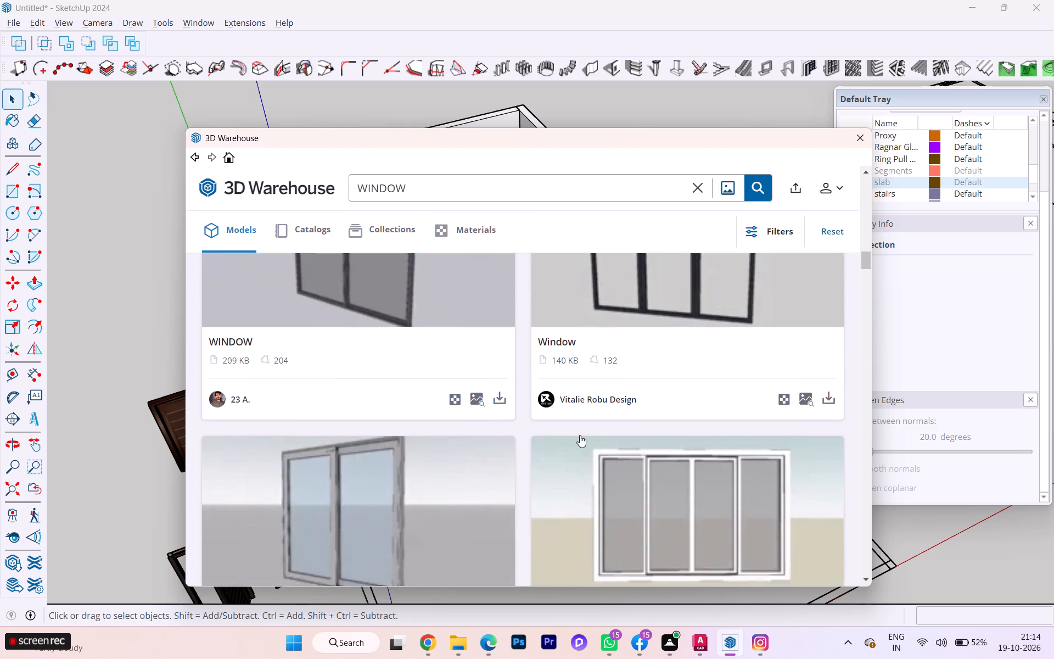
Examine the window models further down the search results for a suitable framed glass design.
scroll(581, 434, "down", 13)
scroll(582, 432, "up", 1)
scroll(582, 432, "down", 1)
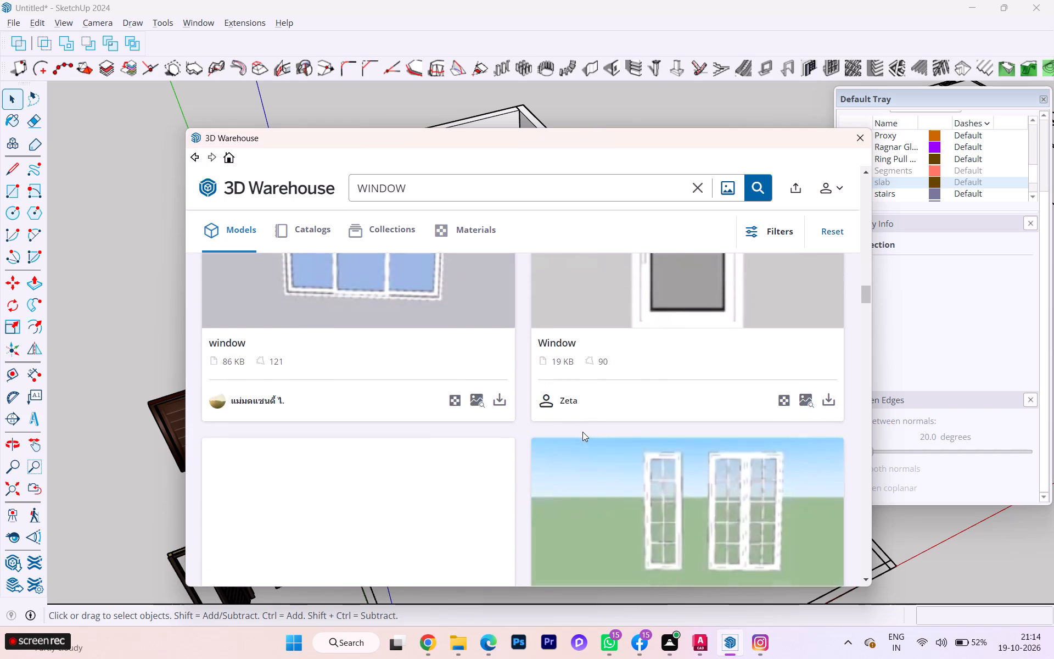
scroll(582, 432, "down", 3)
scroll(479, 480, "down", 5)
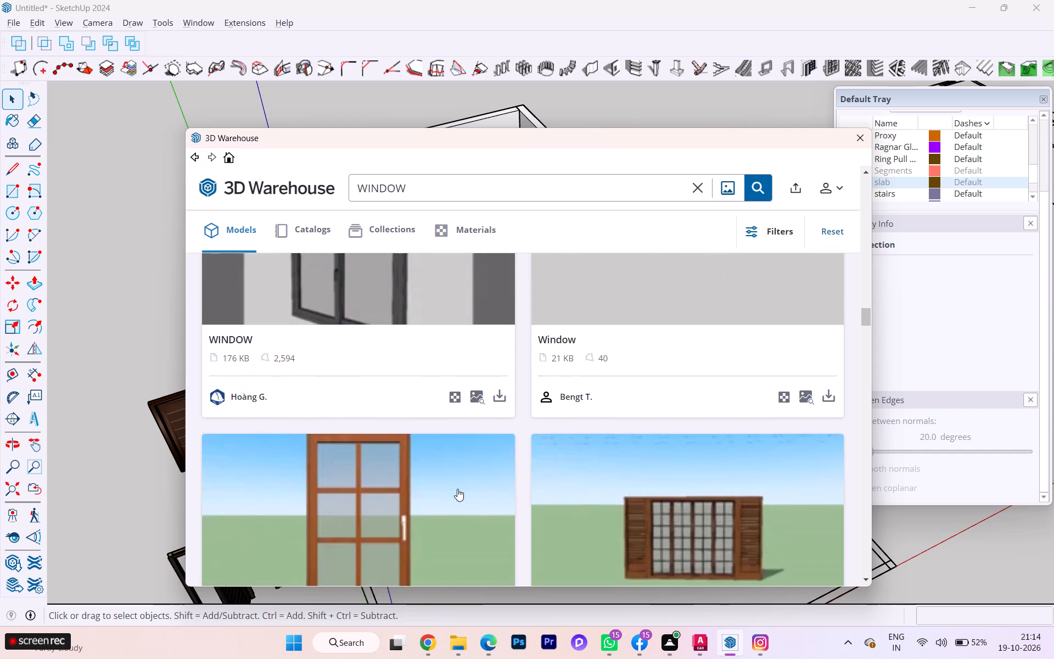
scroll(458, 488, "down", 2)
scroll(459, 487, "up", 1)
scroll(460, 485, "down", 7)
scroll(462, 485, "up", 1)
scroll(462, 485, "down", 4)
scroll(462, 484, "up", 2)
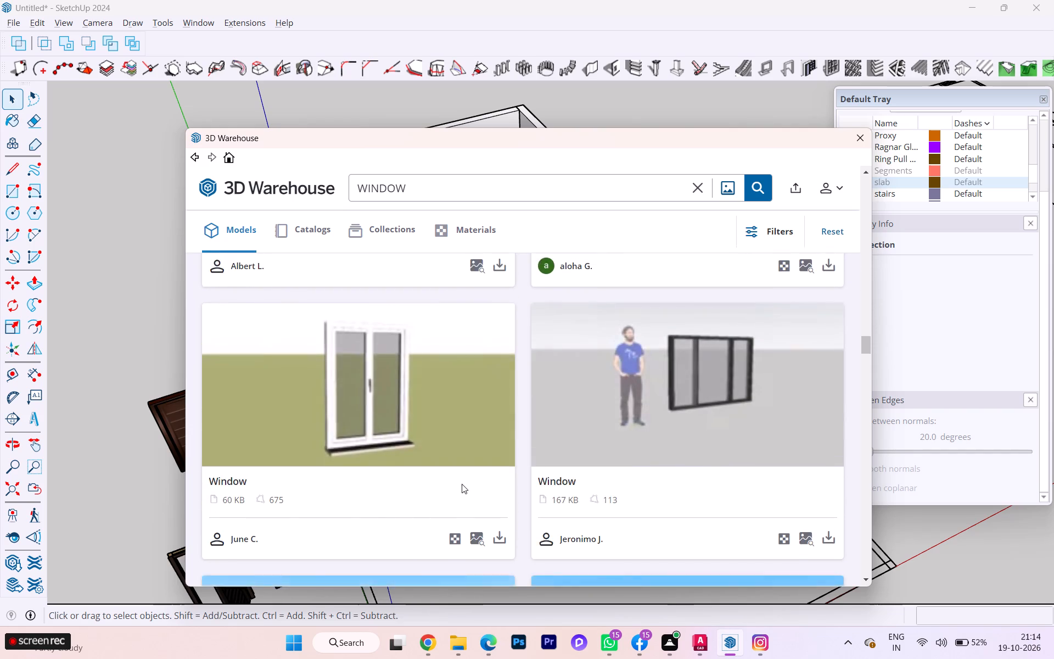
scroll(462, 484, "up", 4)
scroll(463, 482, "down", 3)
scroll(463, 482, "up", 1)
scroll(463, 482, "down", 8)
scroll(466, 480, "up", 3)
scroll(466, 480, "down", 1)
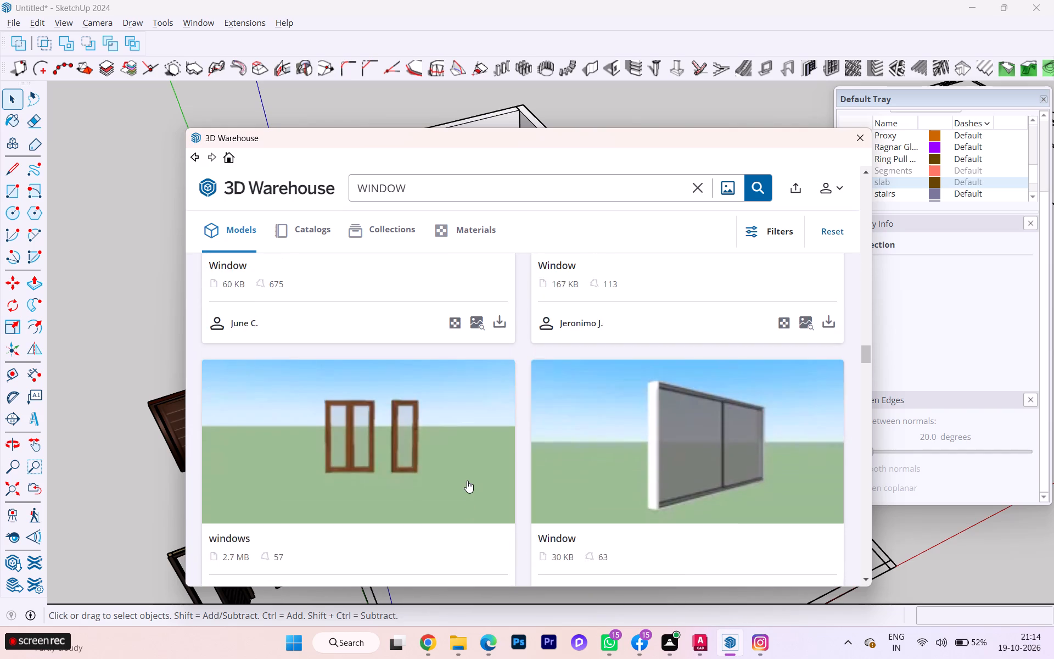
scroll(467, 480, "down", 4)
scroll(467, 480, "up", 1)
scroll(467, 480, "down", 4)
scroll(467, 480, "up", 2)
scroll(467, 480, "down", 2)
scroll(467, 480, "up", 1)
scroll(467, 480, "down", 2)
scroll(467, 480, "up", 1)
scroll(467, 480, "down", 2)
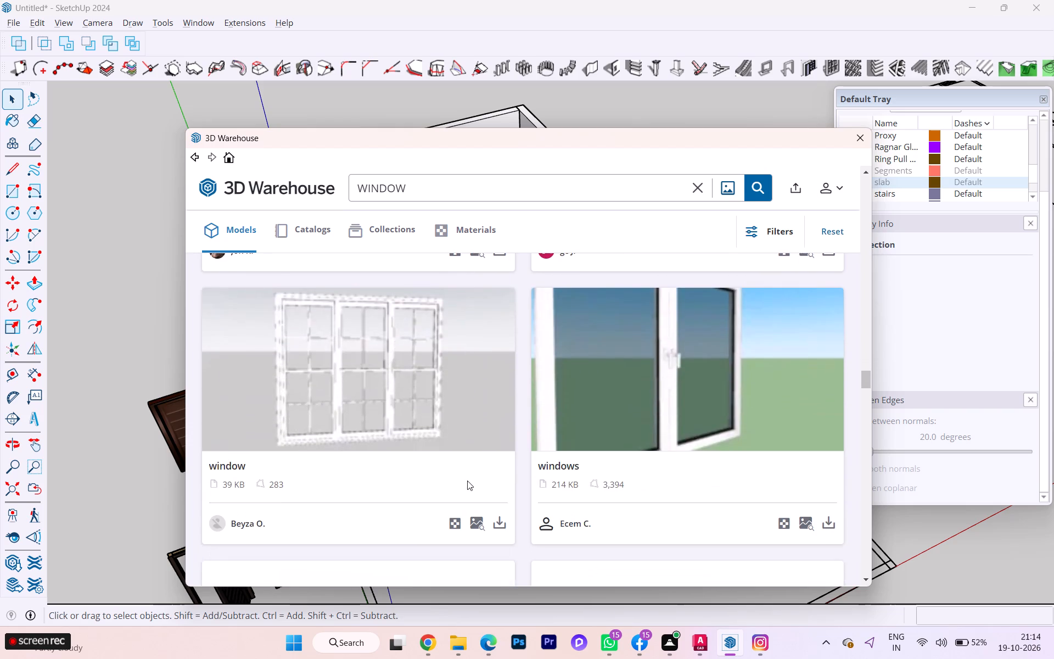
scroll(467, 481, "down", 4)
scroll(468, 481, "up", 1)
scroll(468, 482, "down", 9)
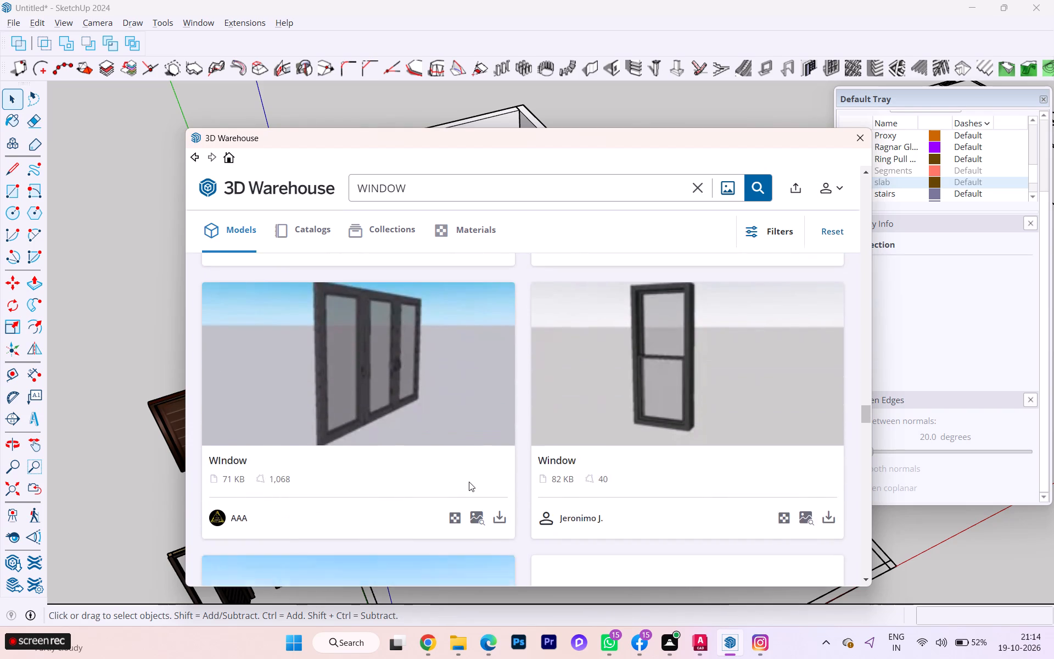
scroll(469, 482, "down", 1)
scroll(469, 482, "up", 4)
scroll(469, 482, "down", 6)
scroll(469, 482, "up", 1)
scroll(469, 482, "down", 3)
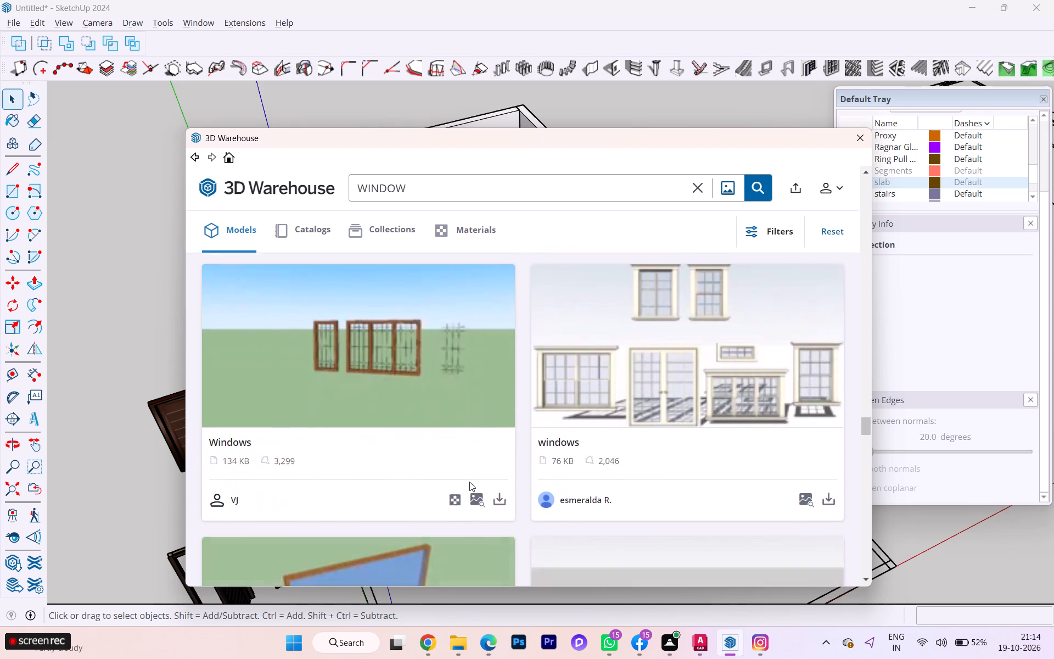
scroll(469, 481, "up", 1)
scroll(469, 482, "down", 5)
scroll(469, 481, "up", 2)
scroll(469, 481, "down", 2)
scroll(469, 481, "up", 1)
scroll(469, 481, "down", 6)
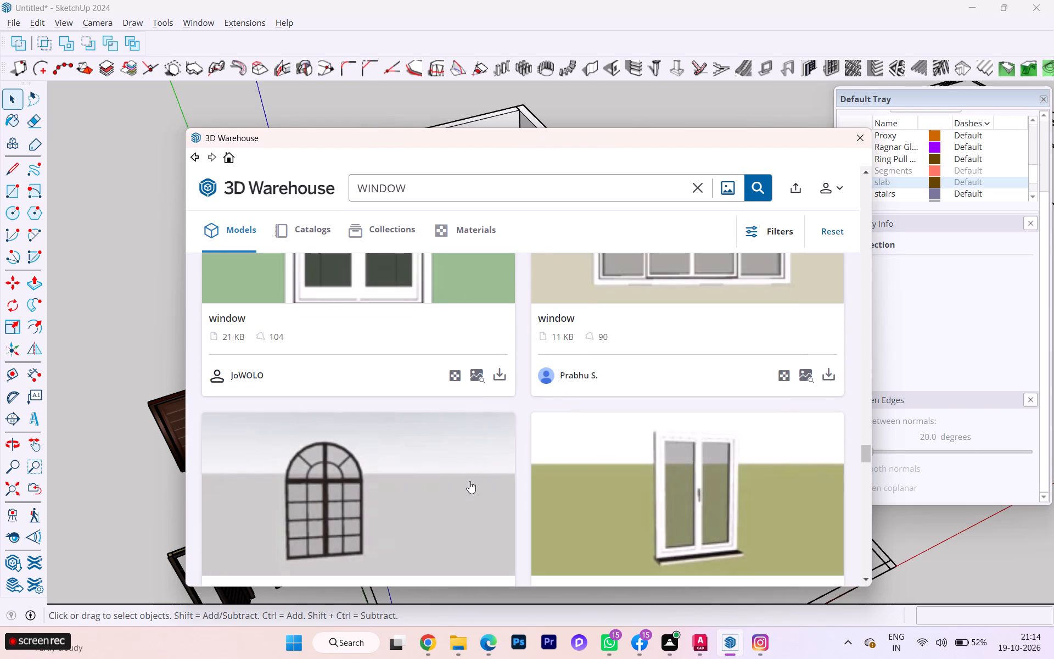
scroll(469, 481, "up", 3)
scroll(470, 481, "down", 1)
scroll(470, 481, "up", 1)
scroll(470, 481, "down", 5)
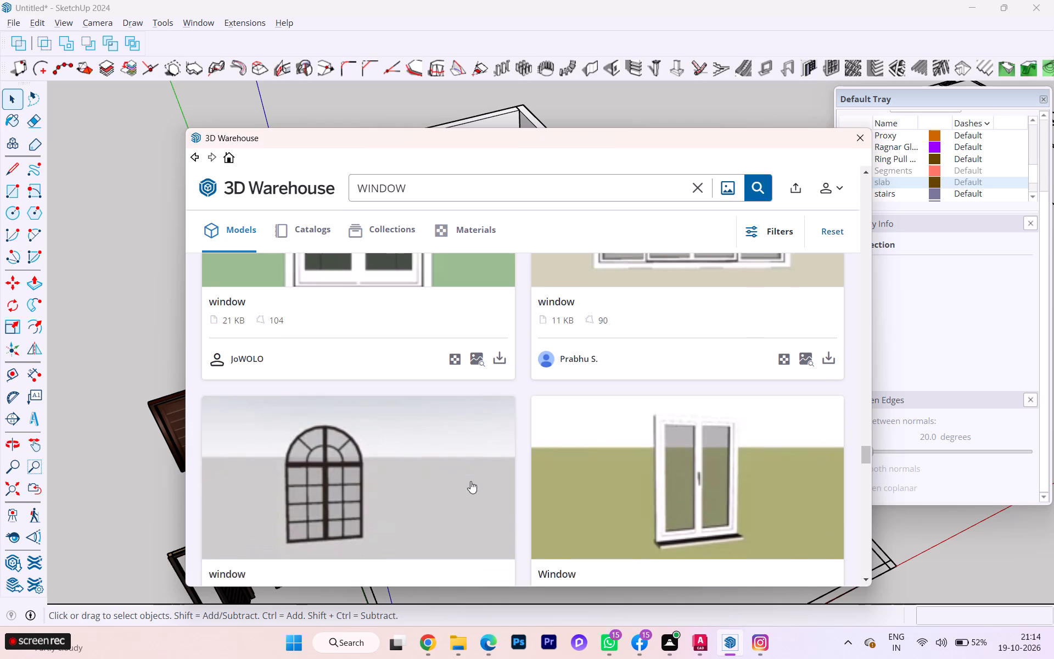
Re-examine the window models midway through the search results, from arched and white-framed to brown and dark two-pane designs.
scroll(470, 481, "up", 10)
scroll(469, 462, "down", 3)
scroll(469, 462, "up", 7)
scroll(468, 453, "down", 1)
scroll(468, 453, "up", 8)
scroll(468, 453, "down", 3)
scroll(468, 453, "up", 5)
scroll(470, 449, "down", 4)
scroll(470, 449, "up", 7)
scroll(471, 448, "down", 5)
scroll(471, 448, "up", 9)
scroll(470, 440, "down", 1)
scroll(470, 440, "up", 5)
scroll(469, 438, "down", 4)
scroll(469, 438, "up", 3)
scroll(469, 438, "down", 2)
scroll(469, 438, "up", 4)
scroll(469, 438, "down", 2)
scroll(469, 438, "up", 4)
scroll(469, 438, "down", 1)
scroll(469, 438, "up", 2)
scroll(469, 438, "down", 2)
scroll(469, 438, "up", 3)
scroll(469, 438, "down", 2)
scroll(469, 438, "up", 7)
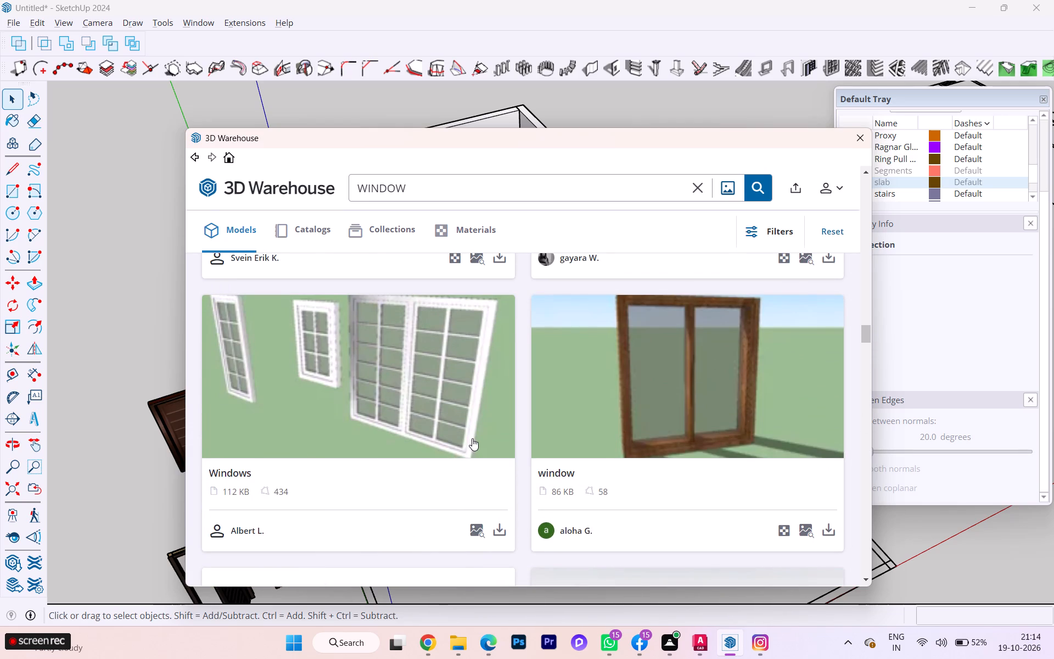
scroll(474, 437, "up", 1)
scroll(474, 437, "down", 3)
scroll(474, 437, "up", 5)
scroll(474, 437, "down", 1)
scroll(474, 437, "up", 6)
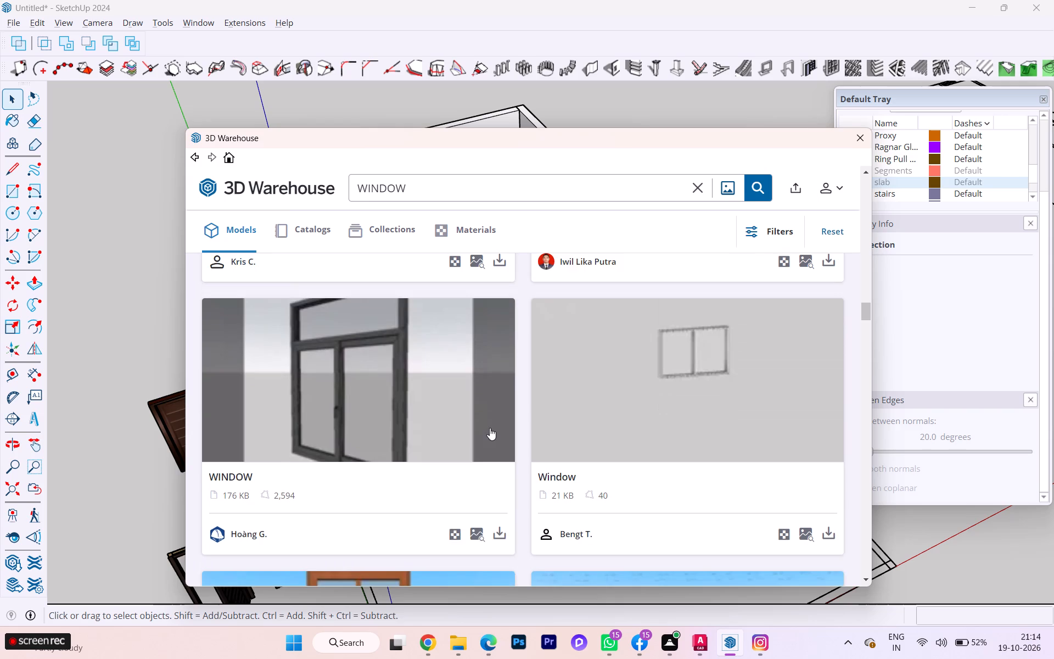
Compare the dark-framed, sliding and Live Component window models nearer the start of the search results.
scroll(490, 428, "up", 7)
scroll(490, 428, "down", 5)
scroll(490, 428, "up", 6)
scroll(490, 428, "down", 1)
scroll(490, 428, "up", 2)
scroll(490, 428, "down", 1)
scroll(490, 428, "up", 7)
scroll(490, 428, "down", 2)
scroll(490, 428, "up", 5)
scroll(490, 428, "down", 1)
scroll(490, 428, "up", 4)
scroll(490, 428, "down", 1)
scroll(490, 428, "up", 3)
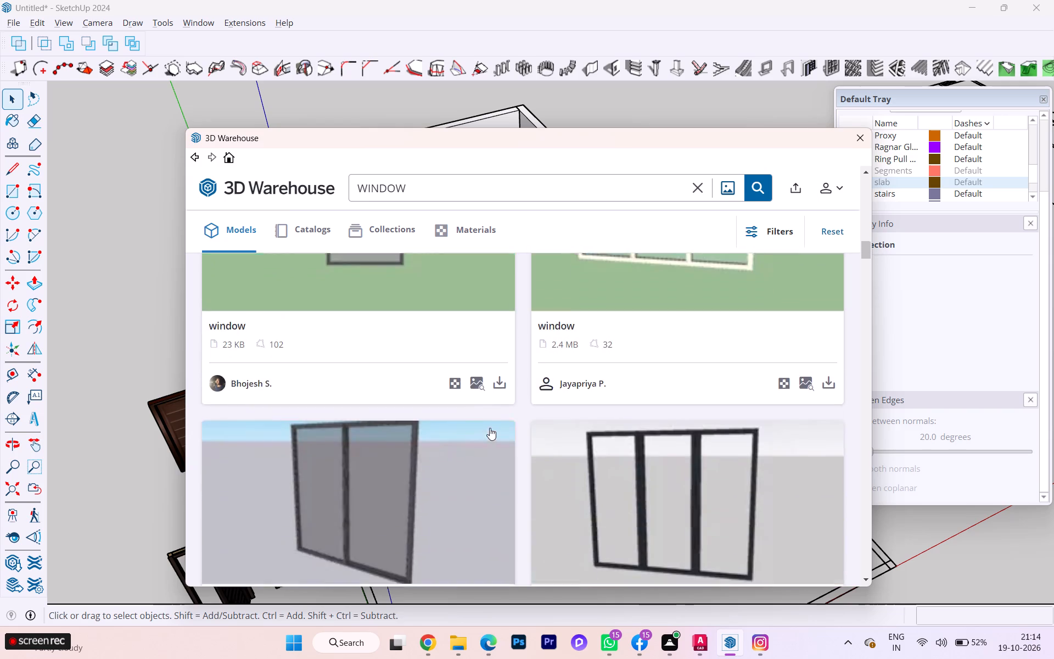
scroll(490, 428, "up", 2)
scroll(490, 428, "down", 2)
scroll(490, 428, "up", 4)
scroll(490, 428, "down", 2)
scroll(490, 428, "up", 2)
scroll(490, 428, "down", 6)
scroll(490, 428, "up", 7)
scroll(490, 428, "down", 2)
scroll(490, 428, "up", 1)
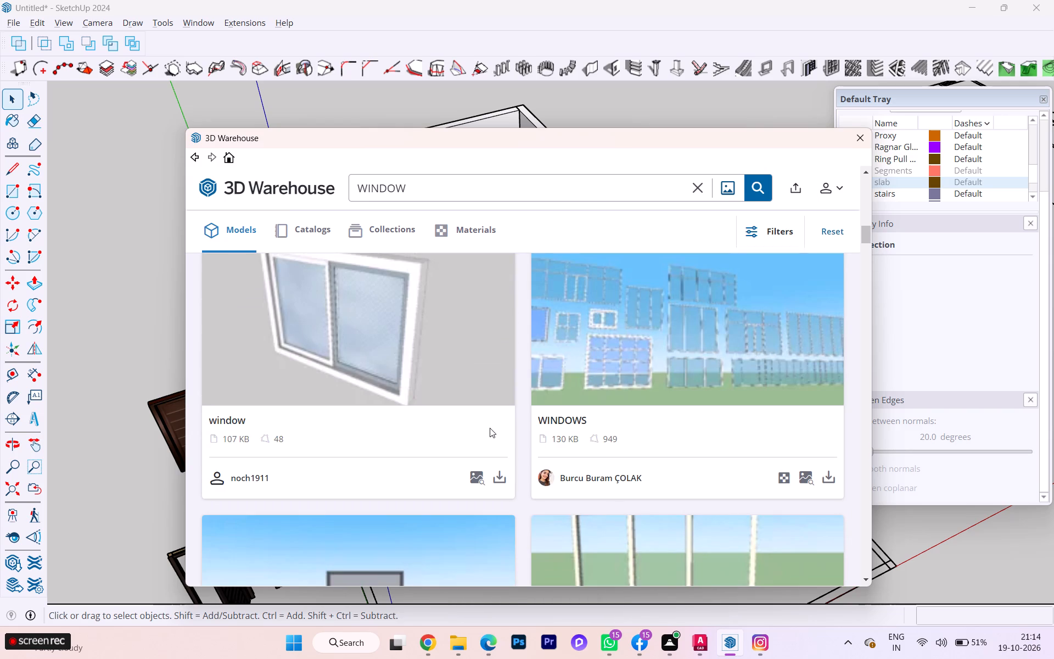
scroll(490, 428, "up", 2)
scroll(490, 428, "down", 1)
scroll(490, 428, "up", 2)
scroll(470, 416, "down", 1)
scroll(469, 415, "up", 3)
scroll(468, 415, "down", 1)
scroll(468, 415, "up", 1)
scroll(468, 414, "down", 1)
scroll(468, 414, "up", 4)
scroll(468, 414, "down", 1)
scroll(468, 414, "up", 3)
scroll(530, 421, "up", 17)
scroll(534, 418, "down", 2)
scroll(534, 418, "up", 2)
scroll(488, 422, "up", 8)
scroll(410, 428, "up", 2)
scroll(408, 428, "down", 5)
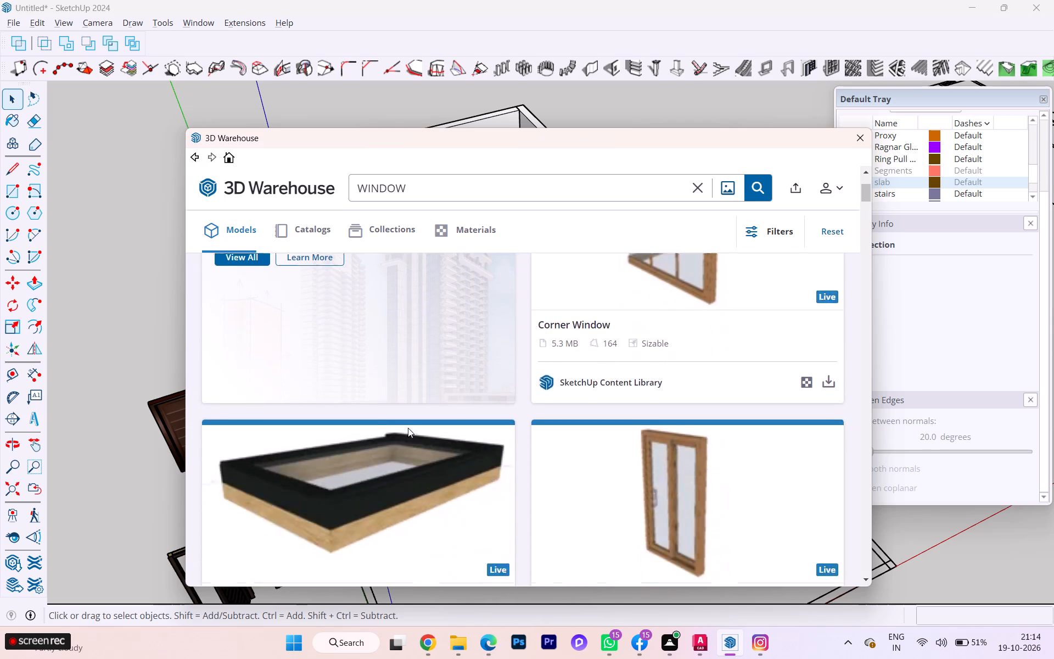
Load the 295 KB grey-framed two-pane WİNDOW model and place it in front of the house's front wall opening.
scroll(408, 428, "down", 2)
scroll(408, 428, "up", 1)
scroll(408, 428, "down", 1)
scroll(408, 428, "up", 2)
scroll(408, 428, "down", 3)
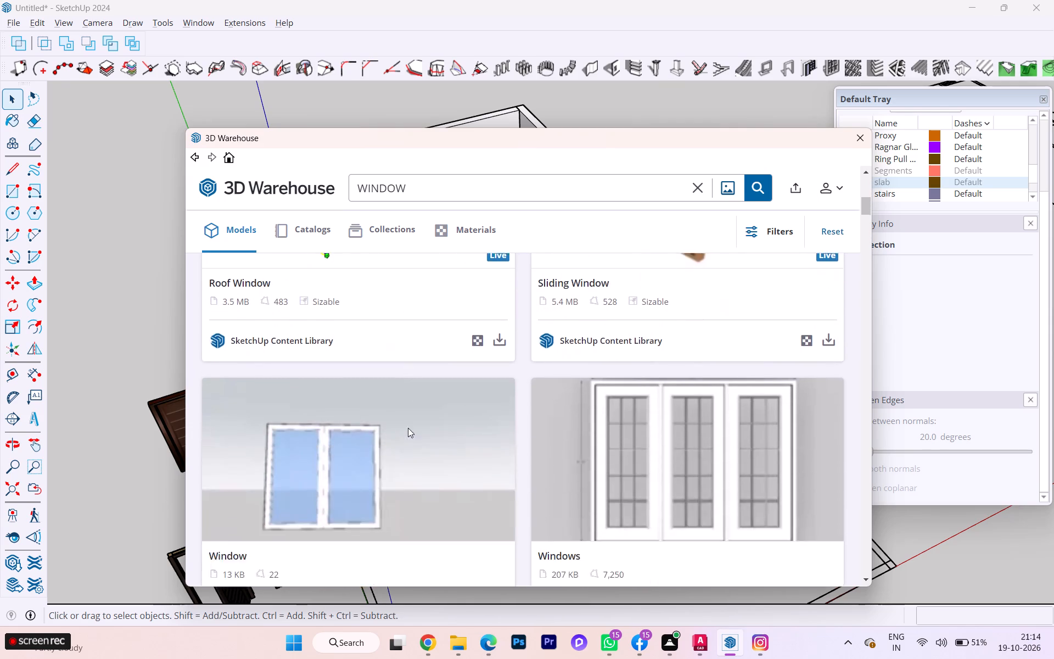
scroll(408, 428, "down", 15)
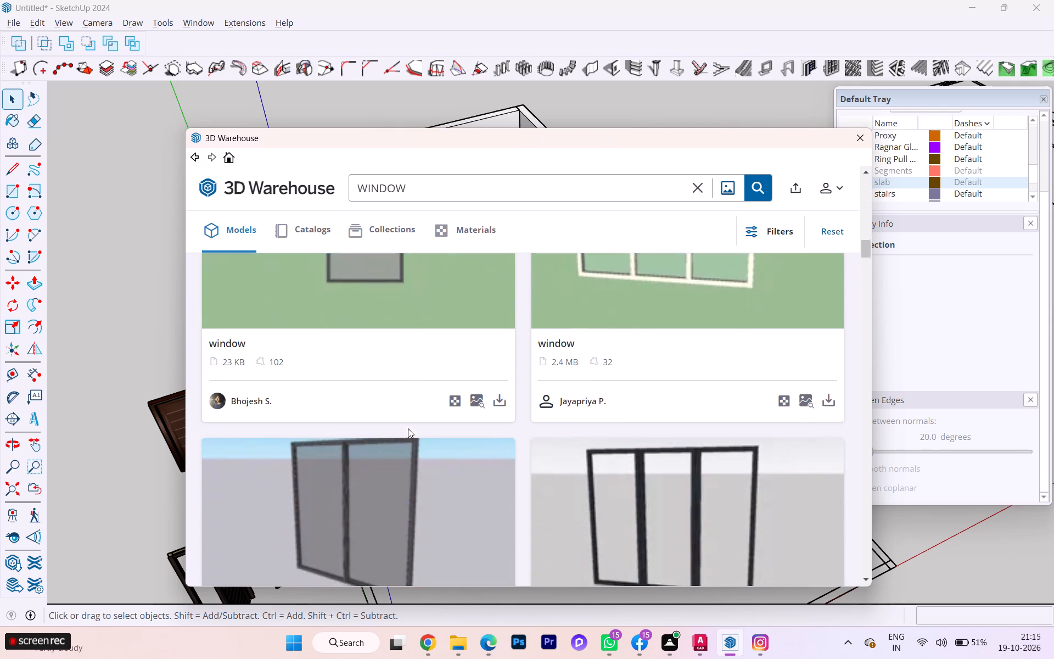
scroll(408, 429, "down", 3)
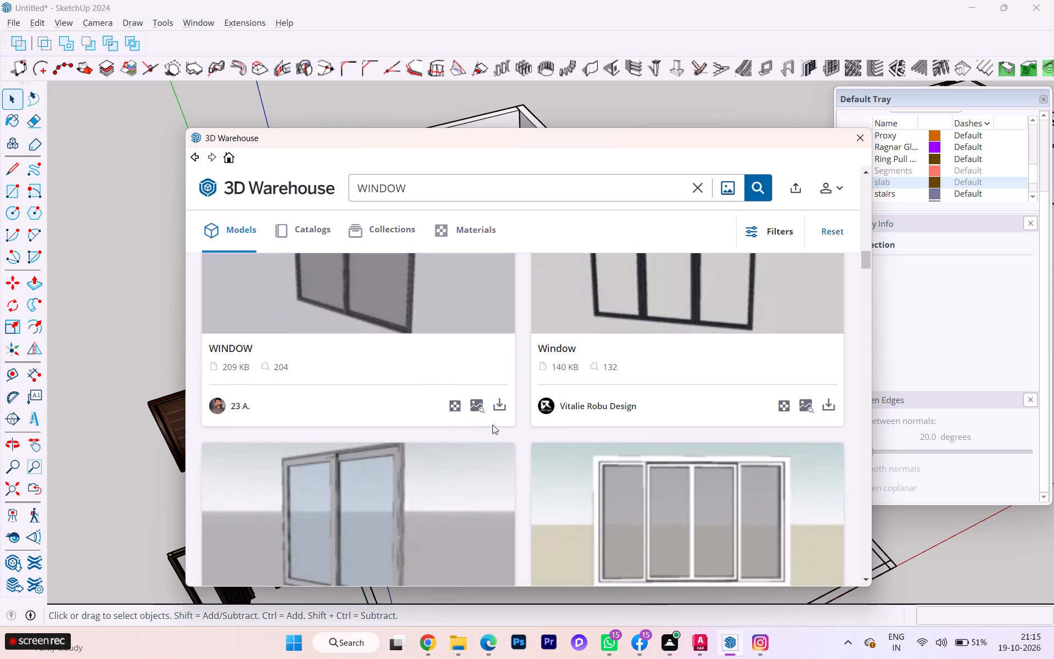
scroll(499, 412, "down", 4)
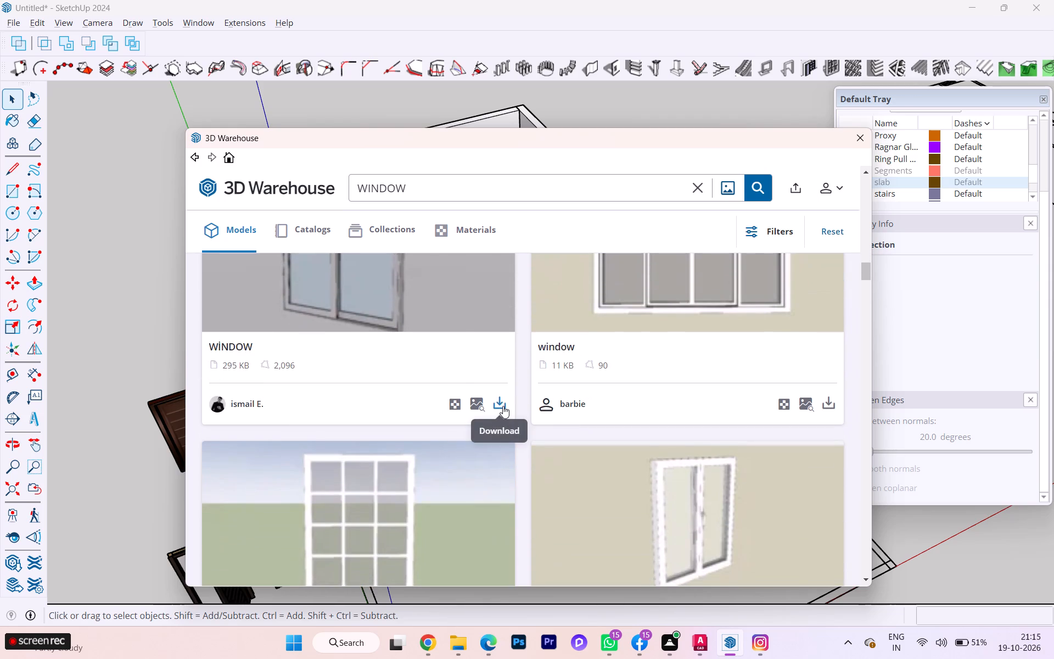
left_click(503, 406)
left_click(487, 373)
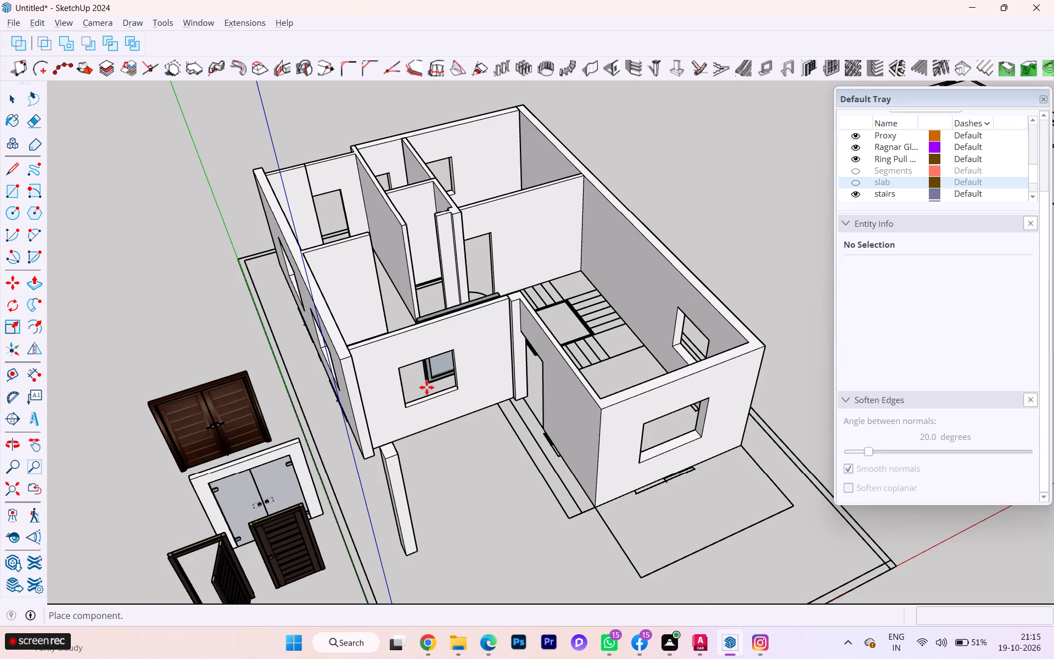
scroll(419, 395, "up", 3)
left_click(424, 494)
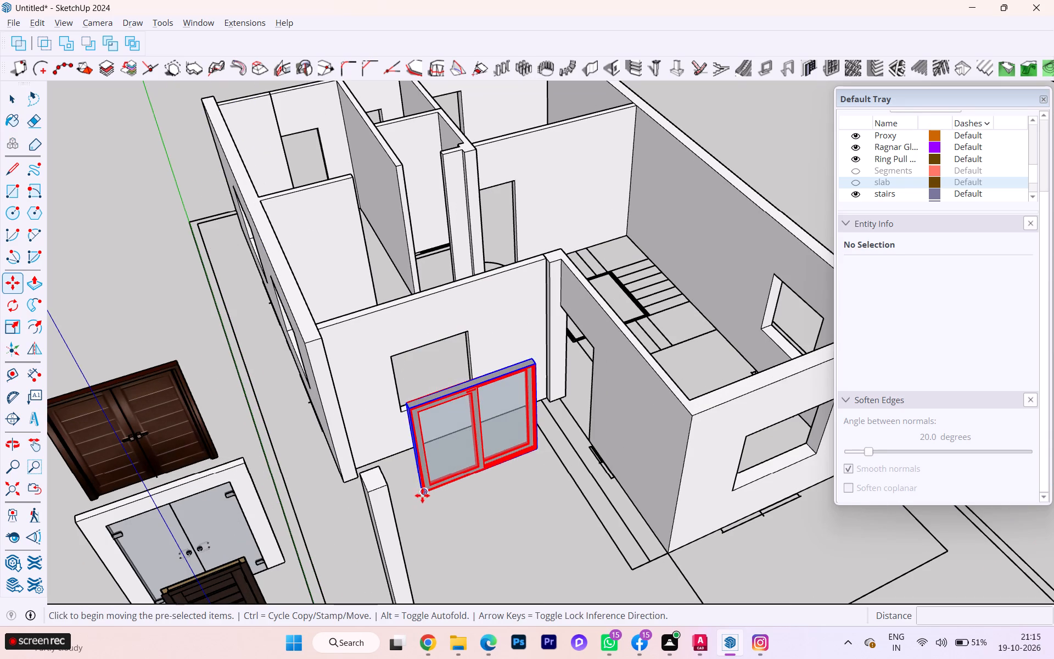
key("Escape")
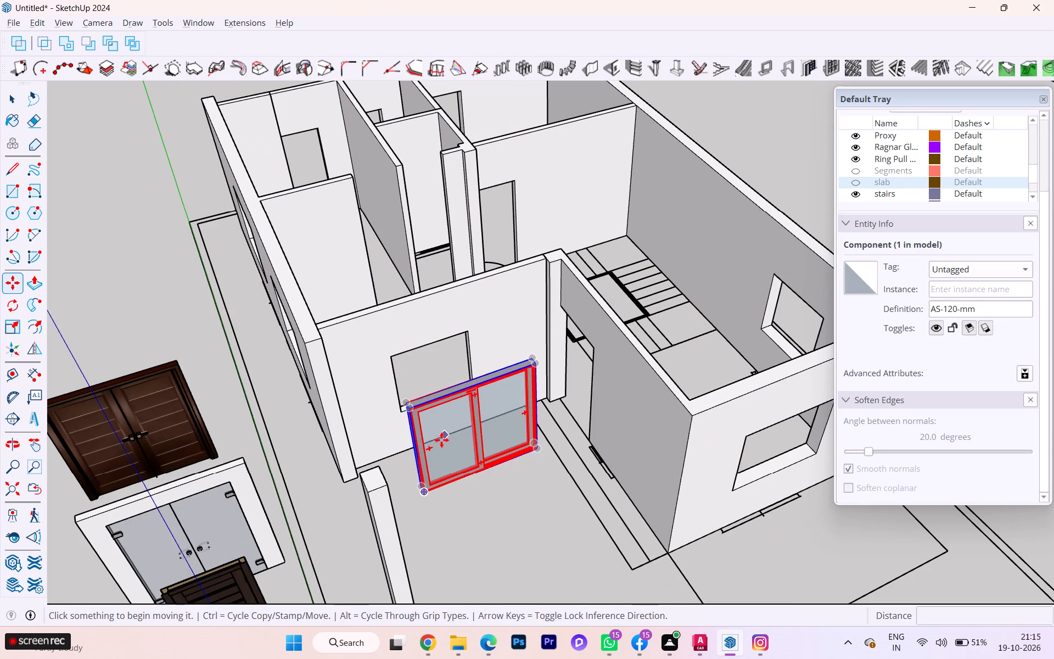
key("Escape")
Move the placed window by its lower outer corner onto the matching lower corner of the front wall opening.
left_click(10, 119)
left_click(22, 102)
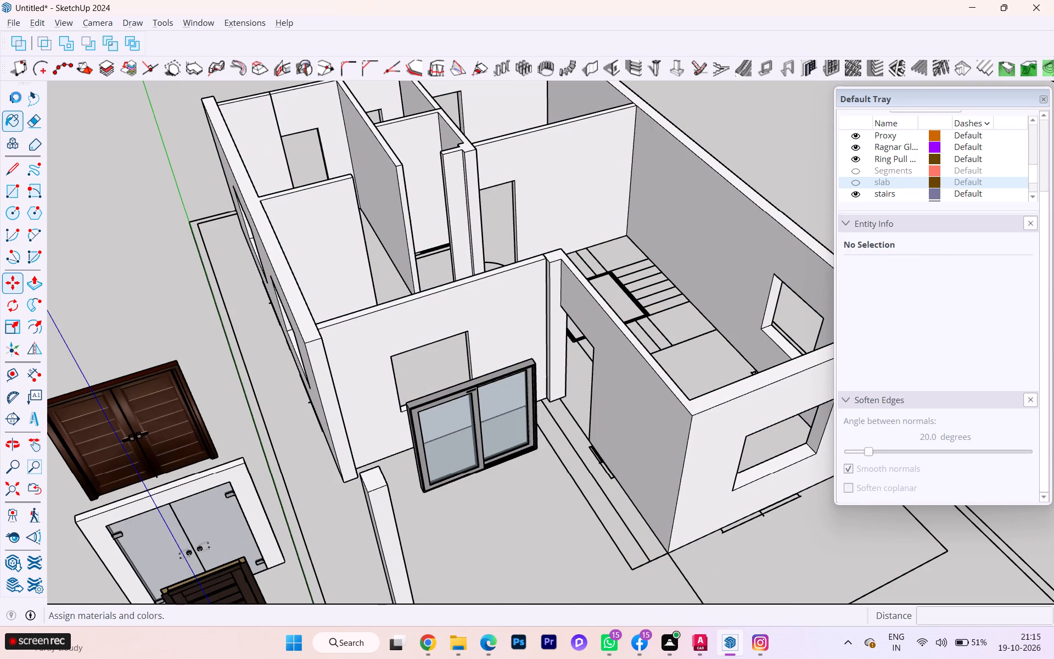
key("Escape")
left_click(9, 100)
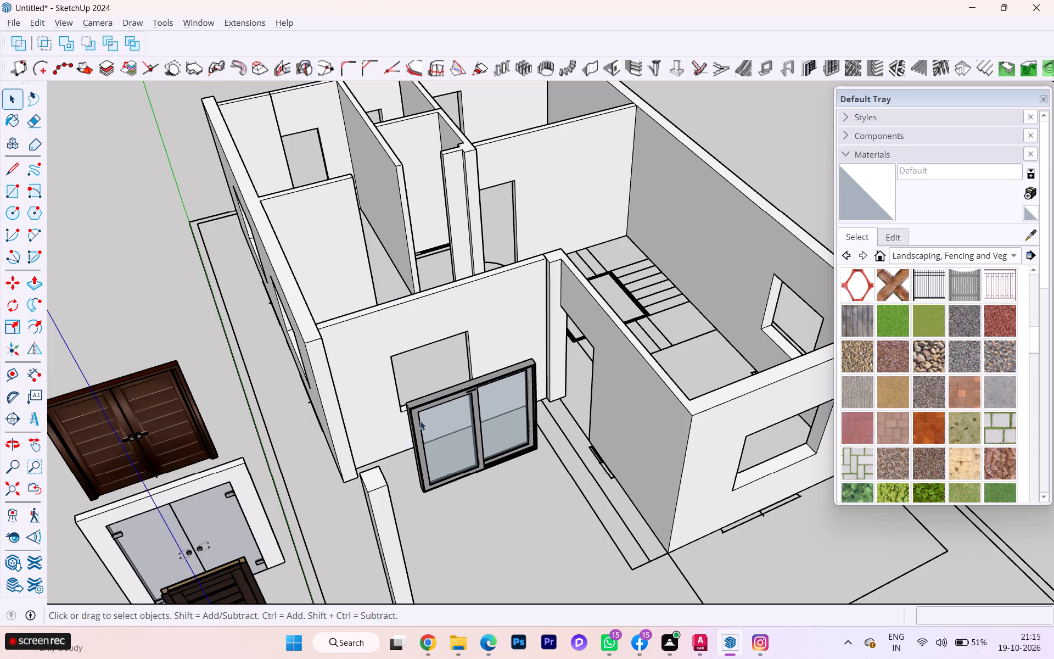
left_click(422, 410)
key("m")
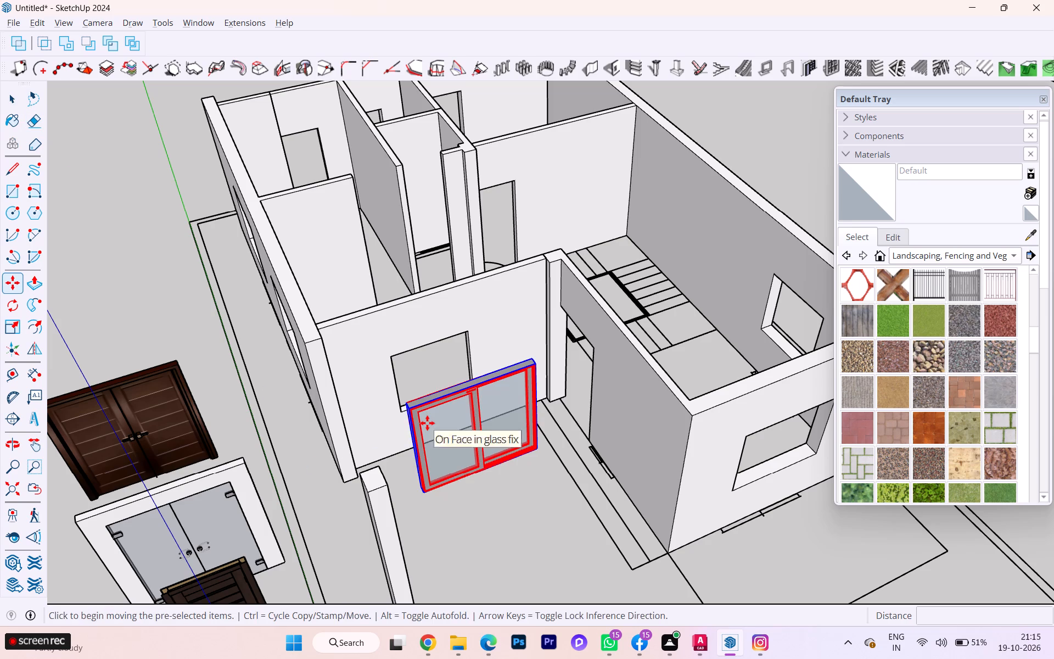
scroll(424, 463, "up", 2)
scroll(415, 489, "down", 2)
scroll(414, 494, "up", 6)
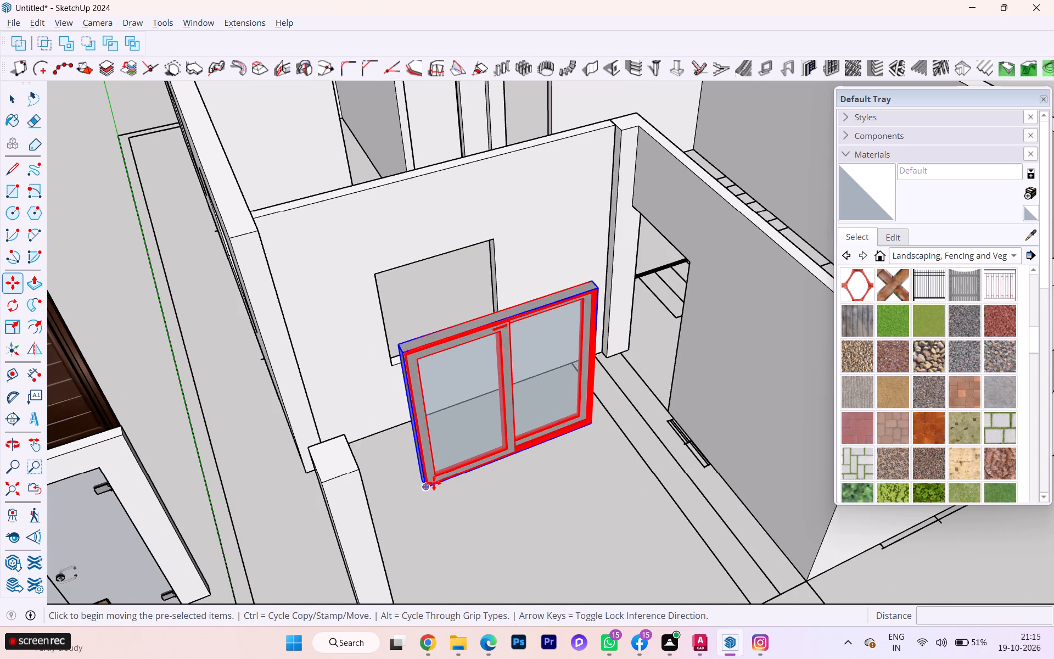
left_click(425, 485)
left_click(391, 366)
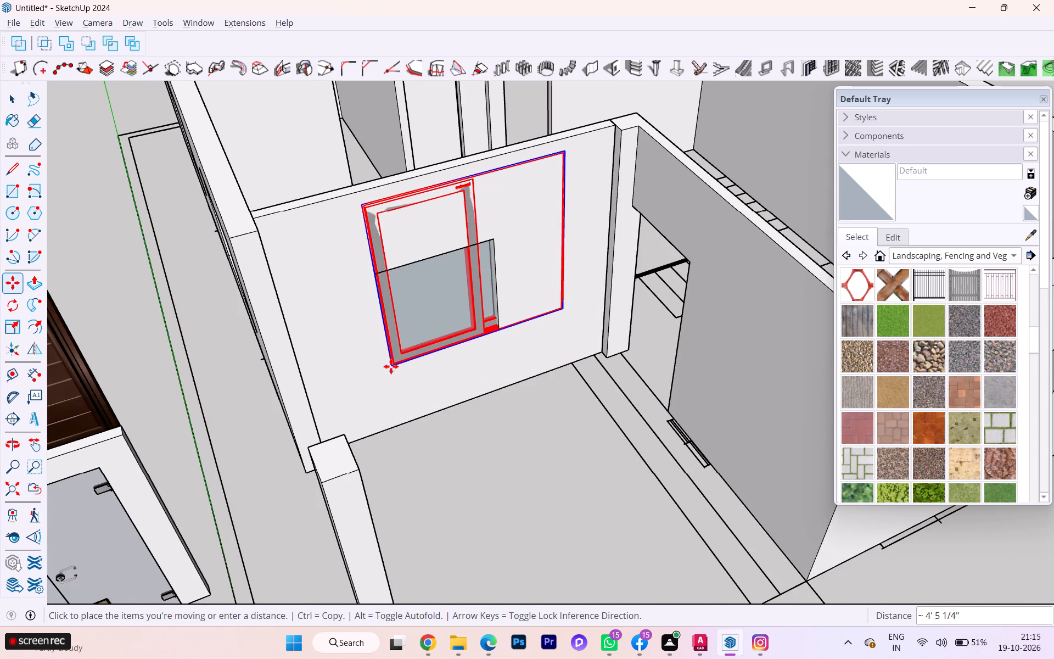
Display back edges and scale the window down in width and height from its upper corner to fit the opening.
key("s")
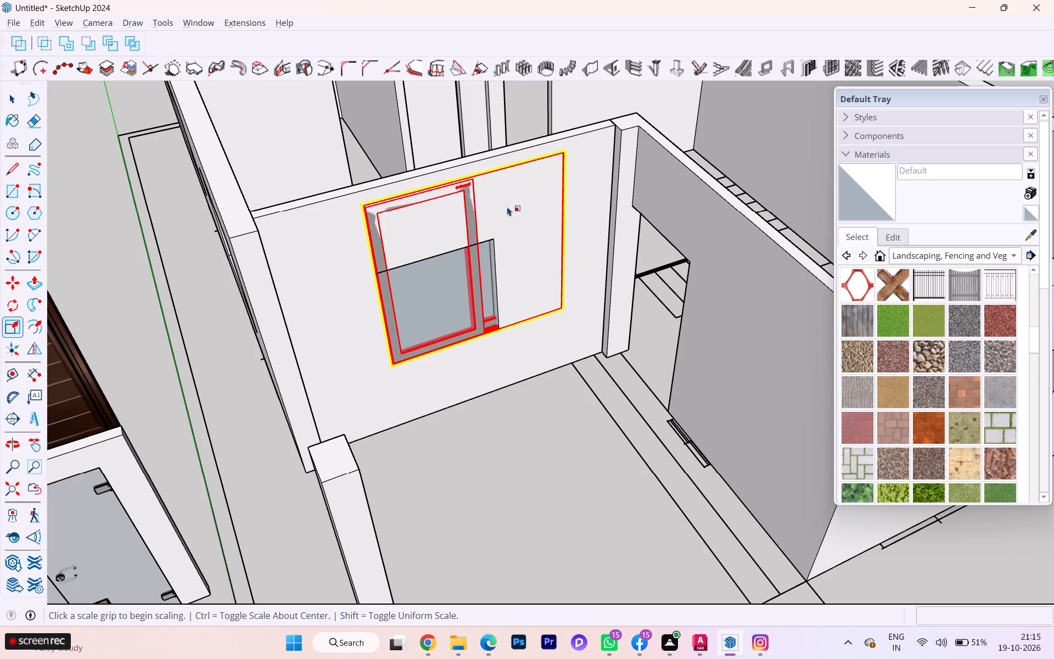
scroll(524, 221, "down", 1)
middle_click_drag(522, 225, 403, 328)
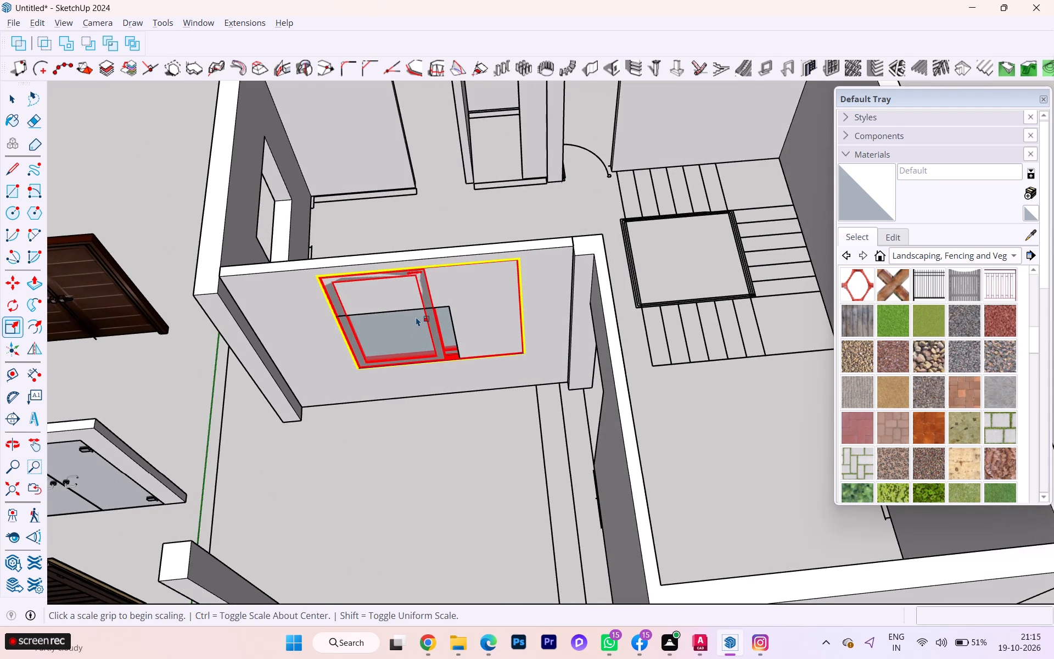
key("k")
scroll(469, 277, "up", 2)
scroll(473, 278, "down", 1)
scroll(479, 284, "up", 8)
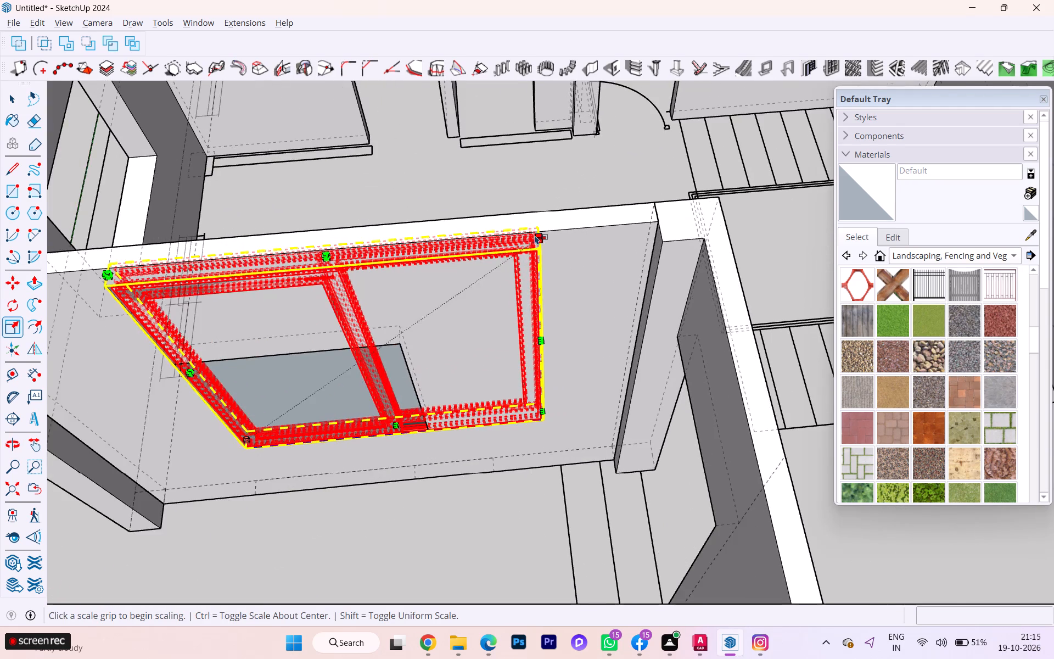
scroll(535, 235, "up", 4)
scroll(538, 237, "down", 1)
scroll(538, 237, "up", 12)
left_click(537, 238)
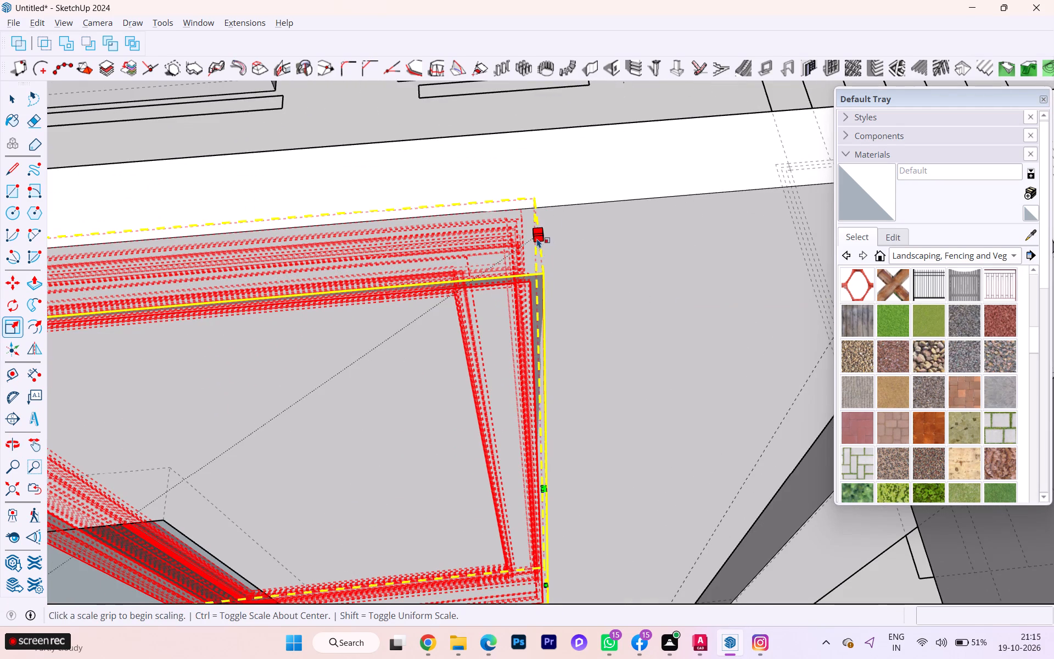
scroll(331, 337, "down", 1)
scroll(331, 337, "up", 1)
scroll(331, 337, "down", 4)
scroll(334, 332, "up", 2)
scroll(334, 332, "down", 3)
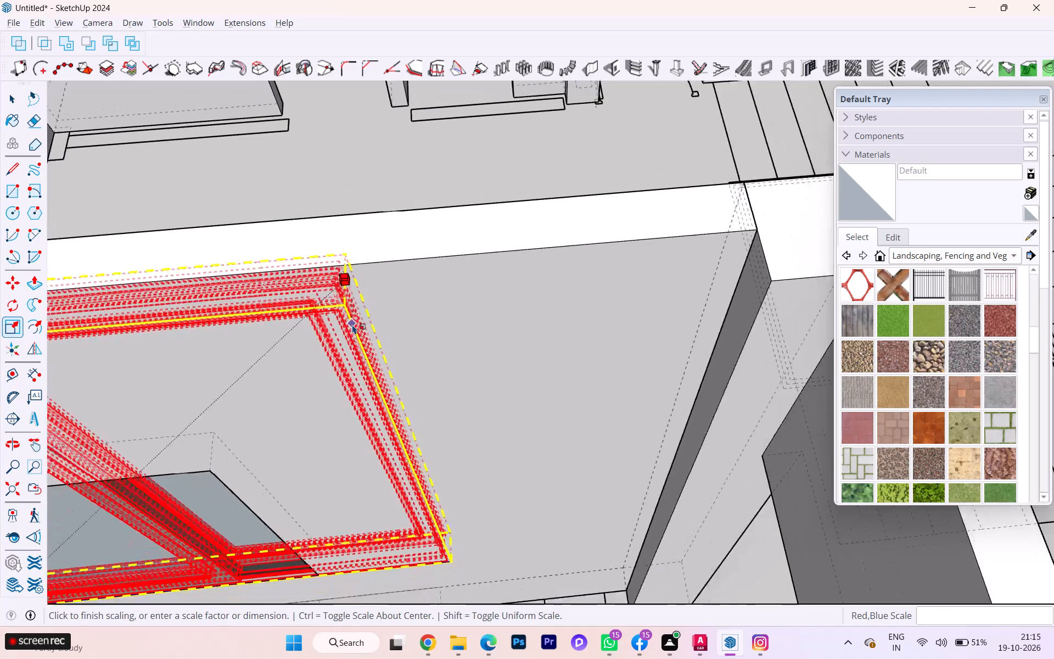
scroll(352, 325, "down", 6)
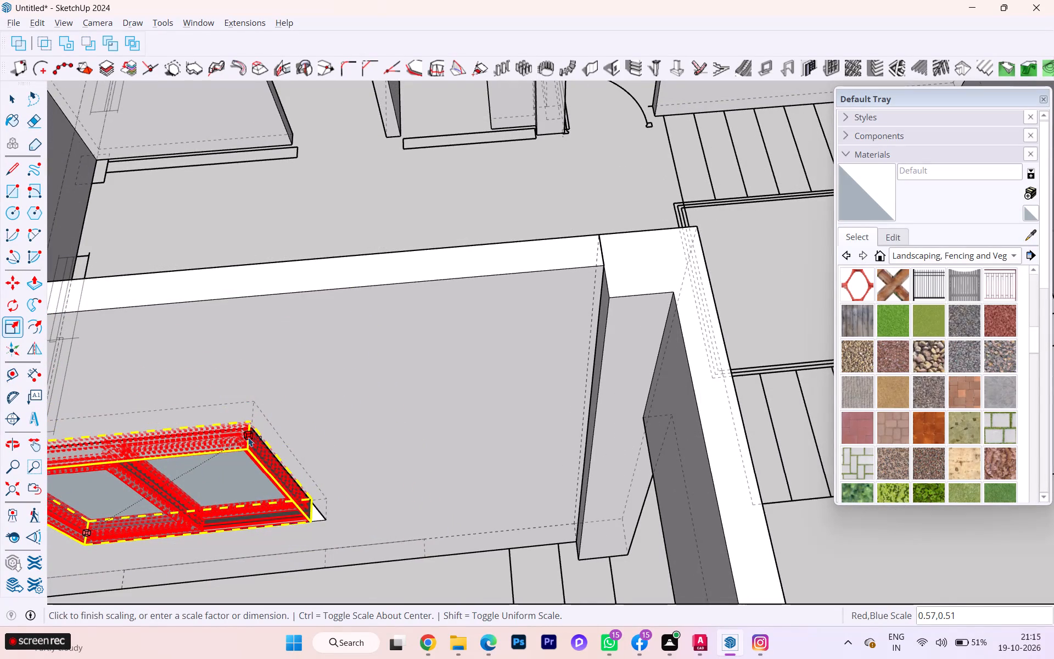
left_click(249, 433)
Fine-tune the window's scale at both upper corners against the corners of the wall opening.
middle_click_drag(292, 377, 374, 249)
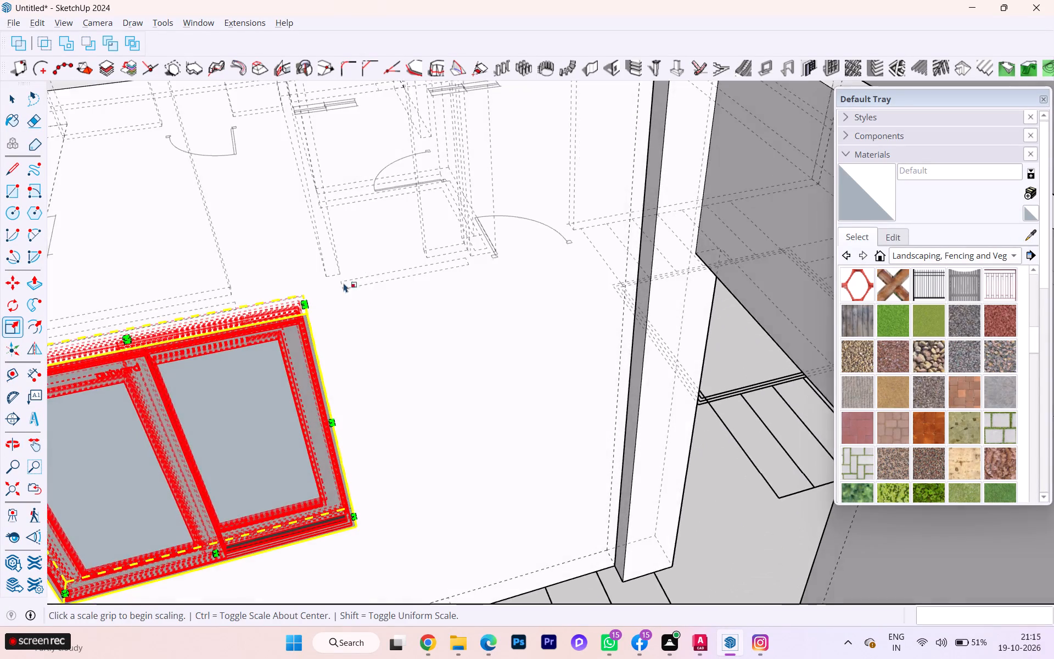
scroll(314, 315, "down", 2)
scroll(314, 315, "up", 5)
left_click(302, 304)
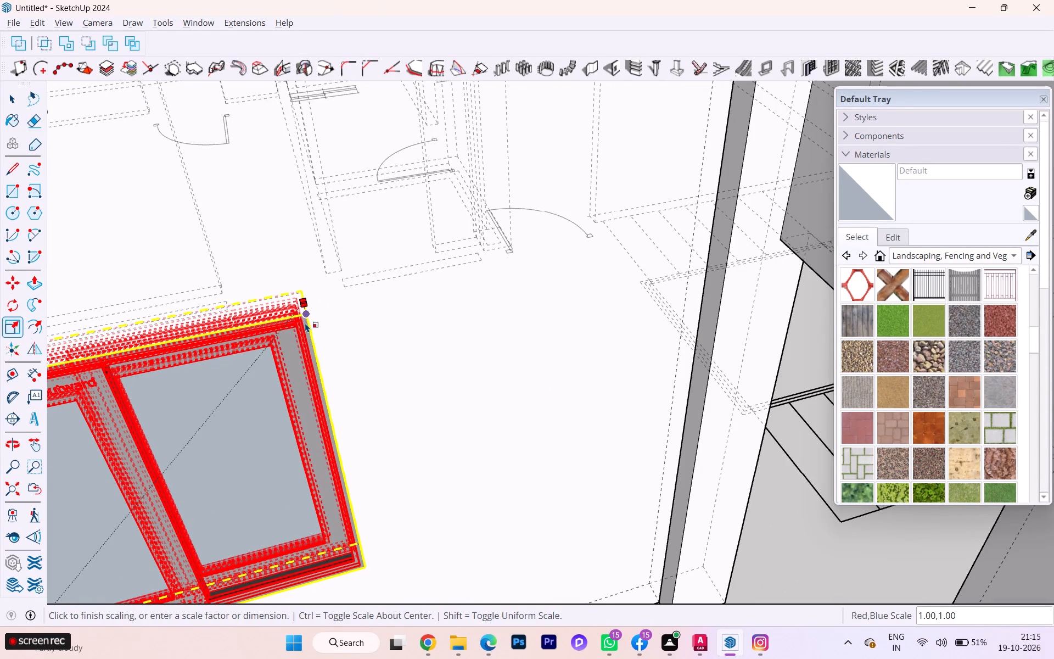
left_click(305, 319)
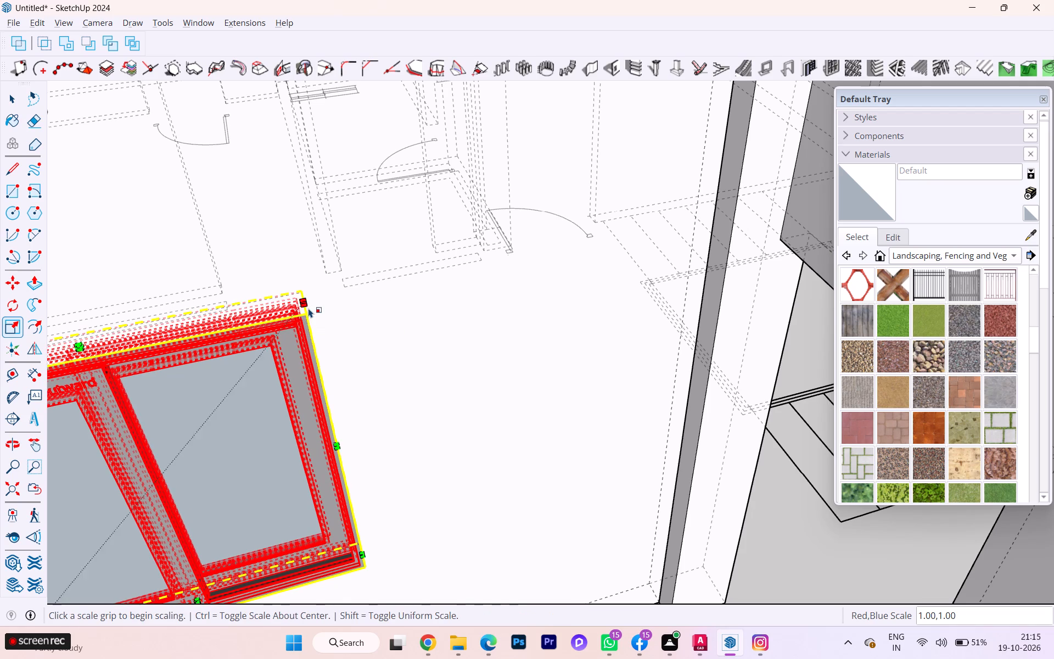
scroll(319, 305, "down", 4)
scroll(326, 309, "up", 1)
scroll(363, 322, "down", 3)
scroll(112, 364, "up", 2)
scroll(49, 366, "up", 3)
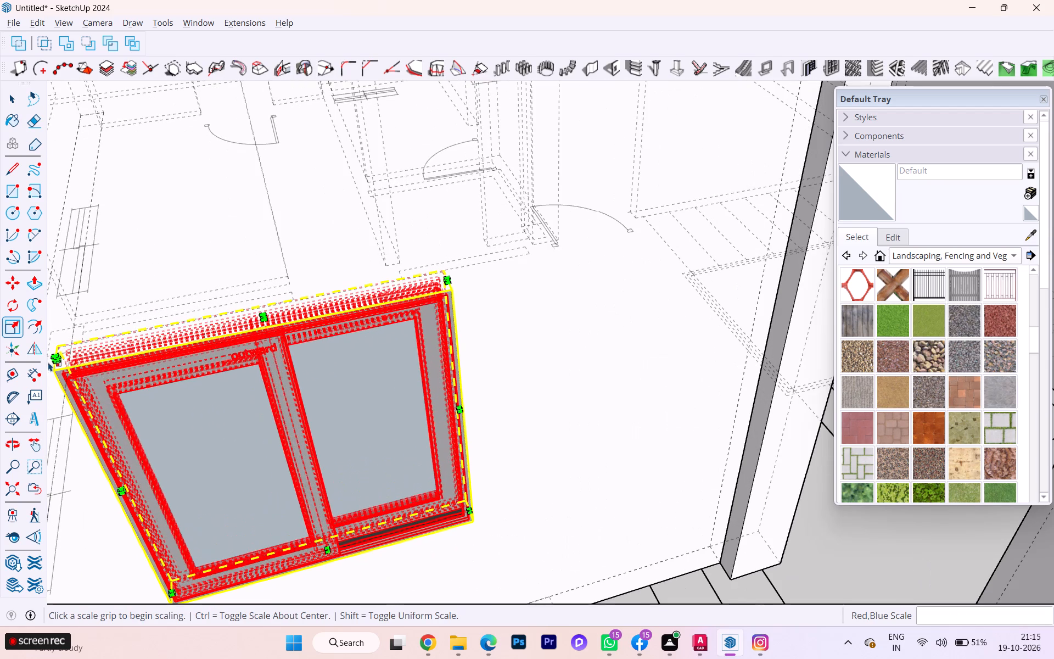
left_click(53, 358)
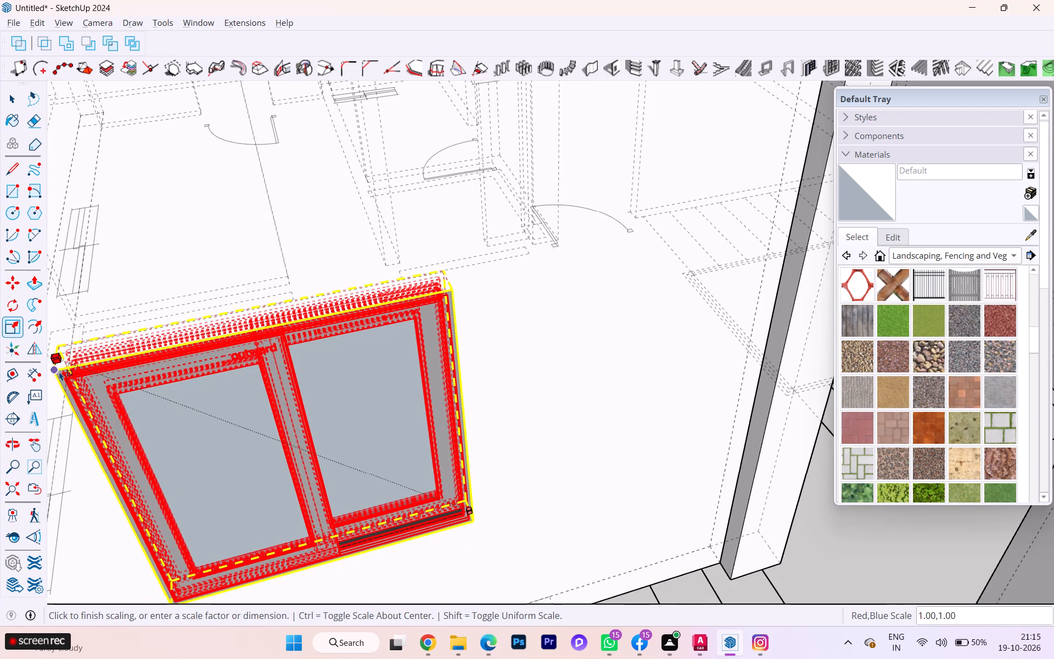
left_click(54, 373)
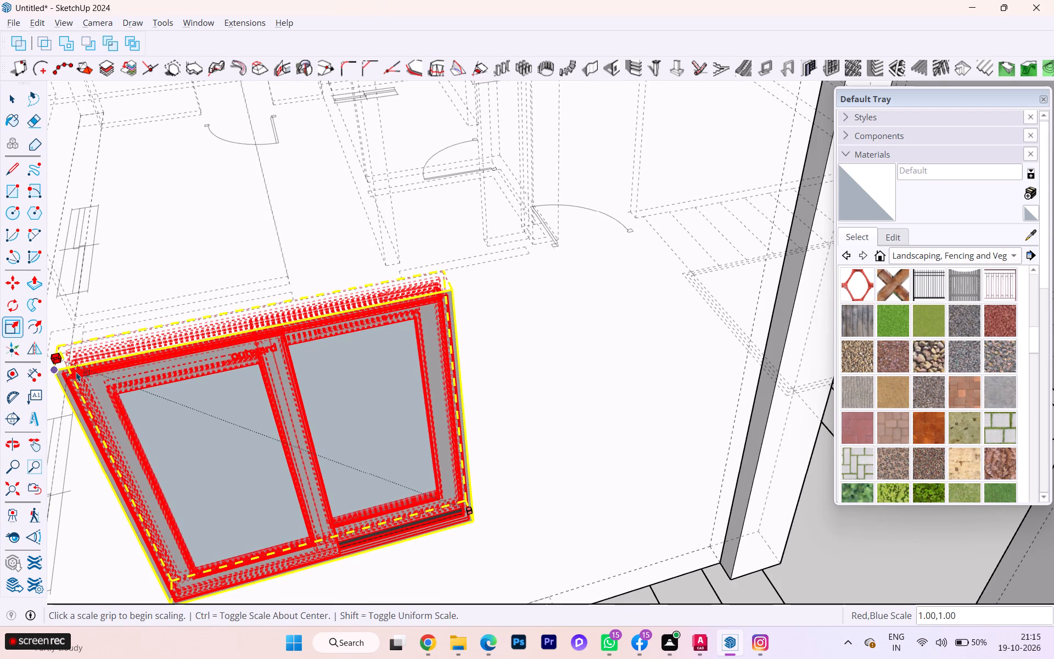
scroll(162, 374, "down", 4)
key("Escape")
scroll(344, 427, "down", 3)
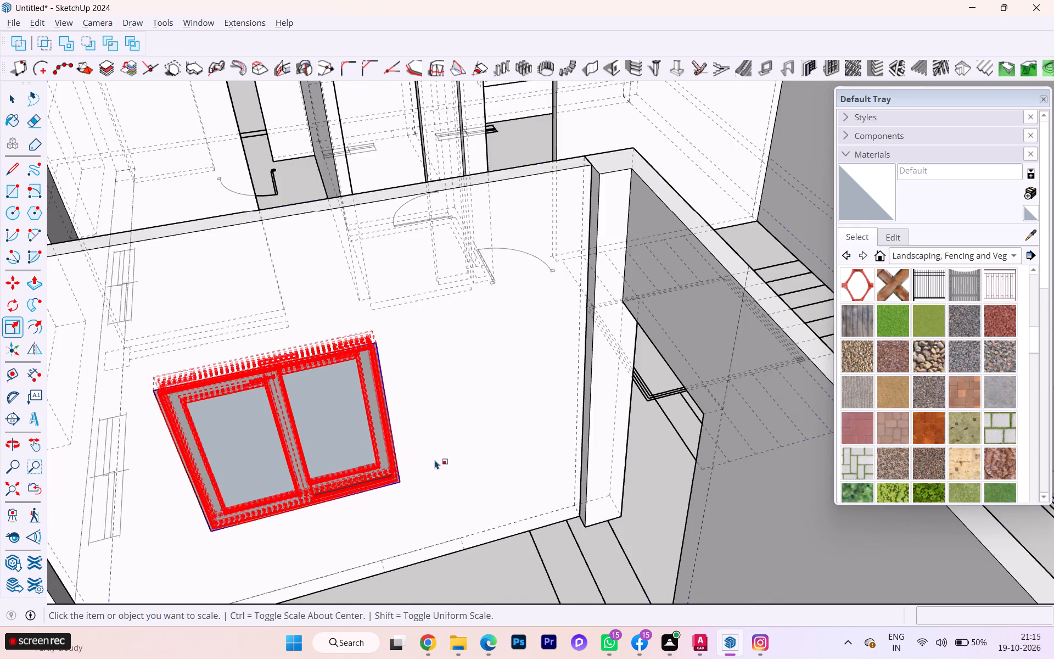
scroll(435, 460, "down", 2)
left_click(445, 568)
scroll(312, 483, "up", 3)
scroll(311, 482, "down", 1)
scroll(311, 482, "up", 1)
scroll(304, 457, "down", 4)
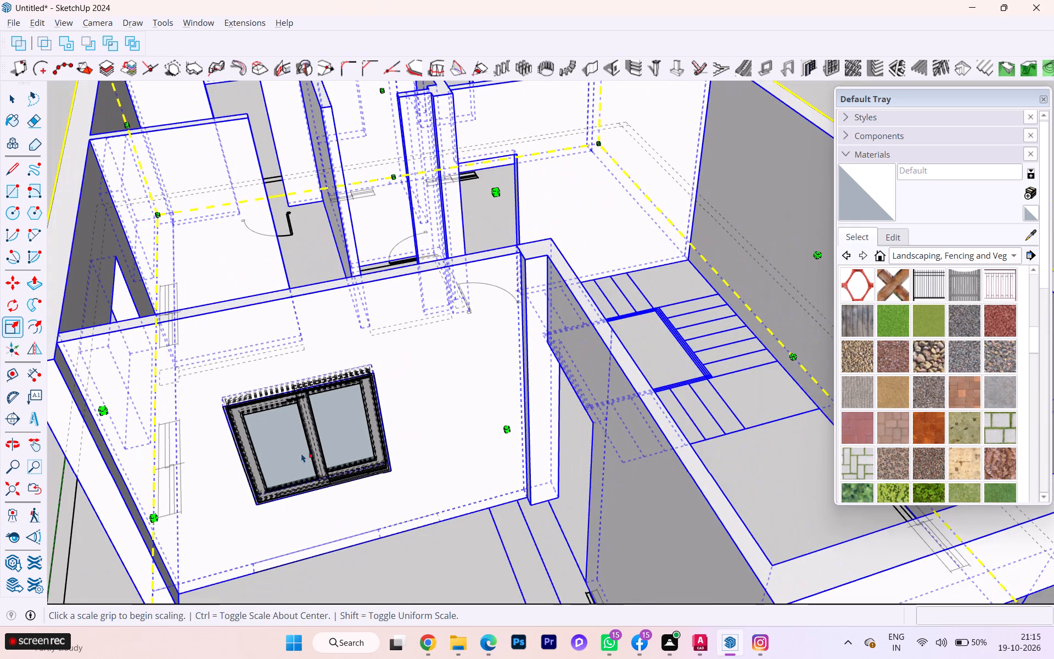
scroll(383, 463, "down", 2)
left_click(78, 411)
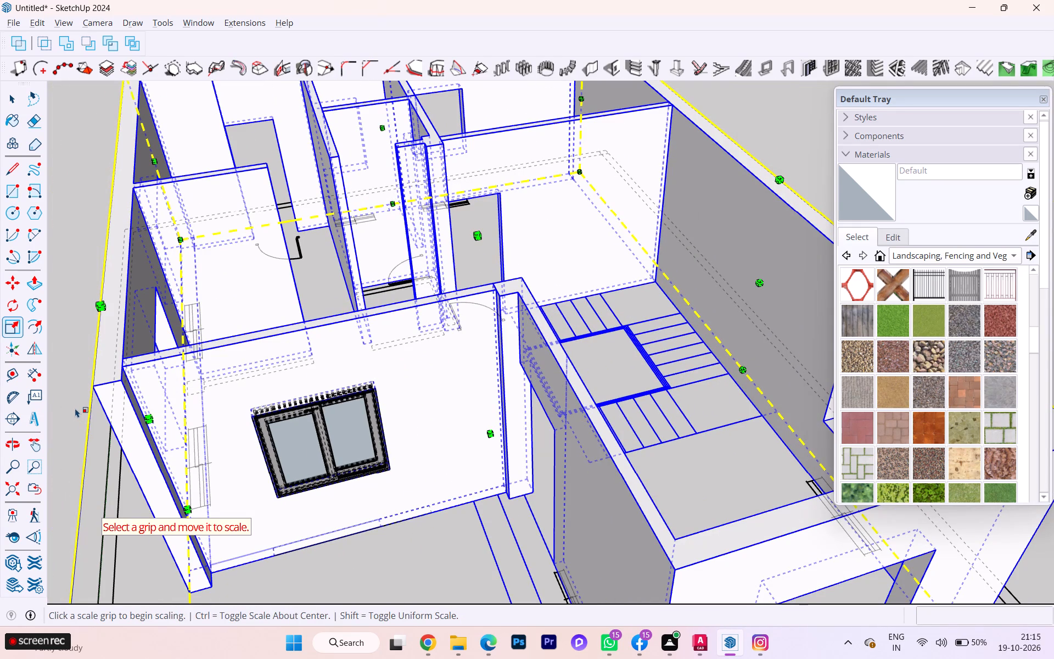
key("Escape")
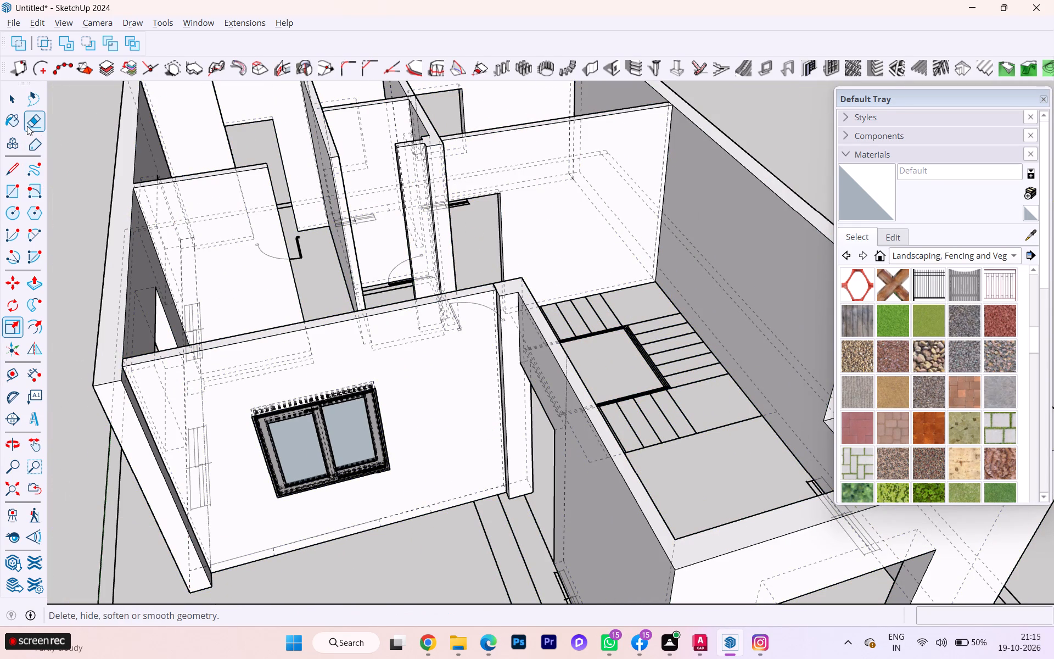
Examine the fitted two-pane window's frame and edges up close against the front wall opening.
left_click(12, 96)
scroll(315, 437, "up", 1)
scroll(315, 437, "down", 1)
scroll(315, 437, "up", 6)
scroll(321, 442, "down", 3)
scroll(323, 443, "up", 4)
scroll(345, 455, "down", 1)
scroll(350, 459, "up", 4)
scroll(351, 460, "down", 1)
scroll(351, 460, "up", 6)
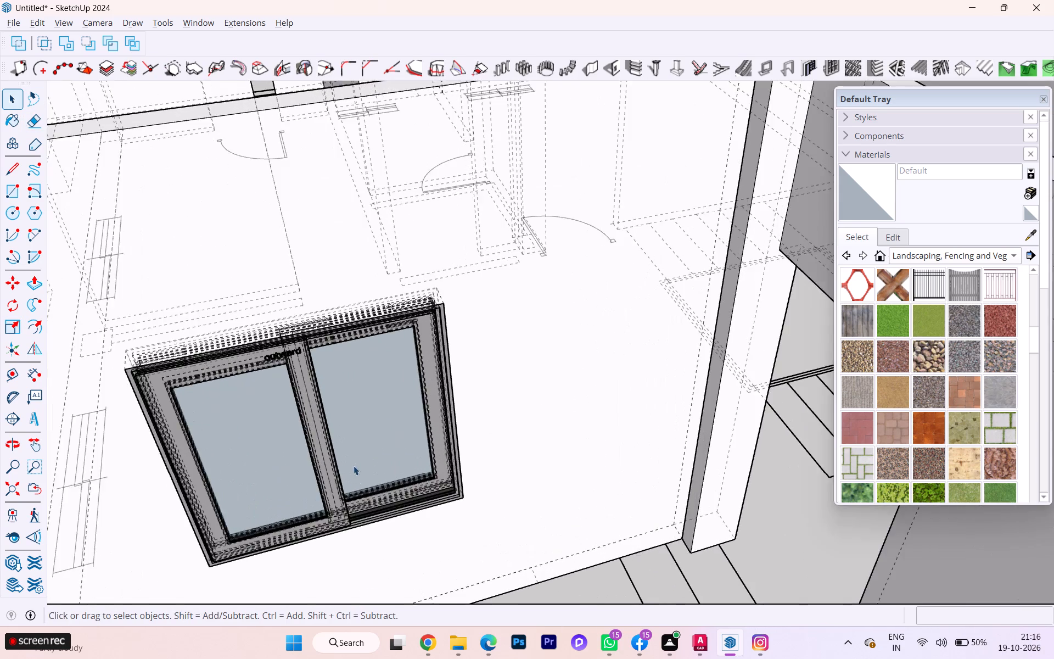
scroll(354, 466, "up", 7)
scroll(384, 481, "down", 5)
scroll(384, 481, "up", 1)
scroll(384, 481, "down", 2)
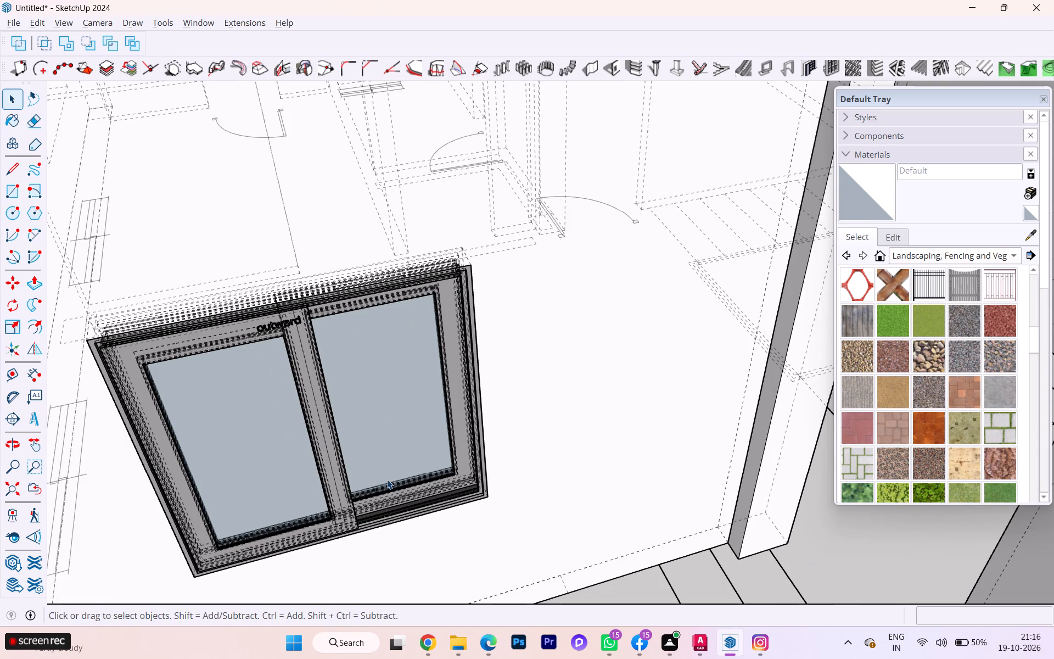
scroll(344, 342, "up", 2)
scroll(318, 331, "down", 1)
scroll(315, 330, "up", 3)
scroll(267, 316, "down", 1)
scroll(267, 316, "up", 4)
scroll(267, 316, "down", 2)
scroll(267, 316, "up", 10)
left_click(278, 316)
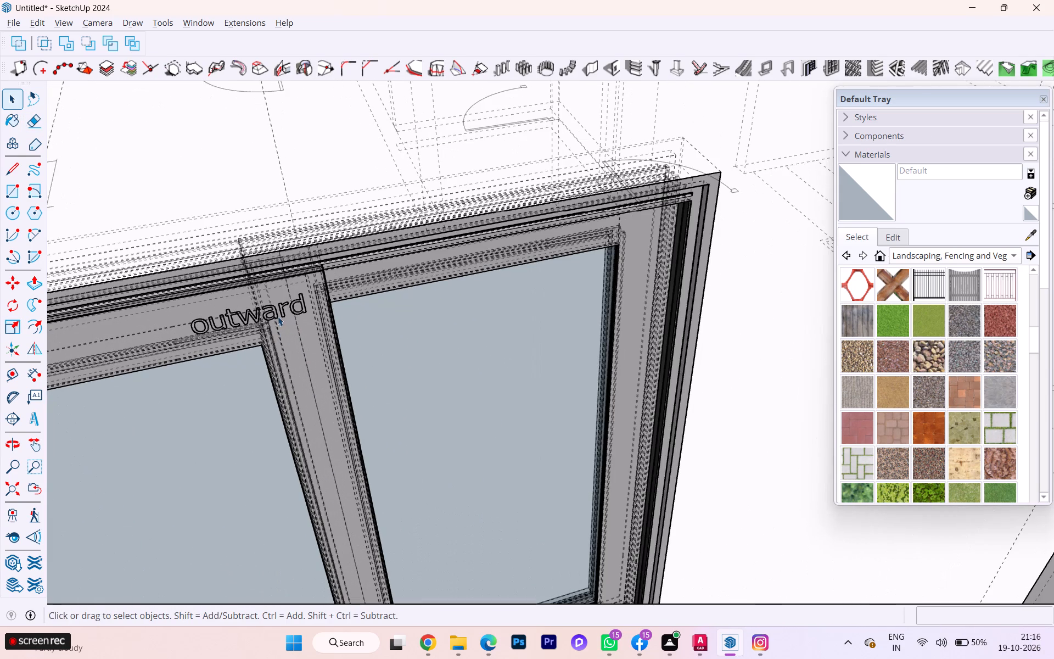
scroll(294, 328, "up", 1)
scroll(299, 333, "down", 5)
scroll(344, 373, "up", 1)
scroll(344, 373, "down", 3)
key("Escape")
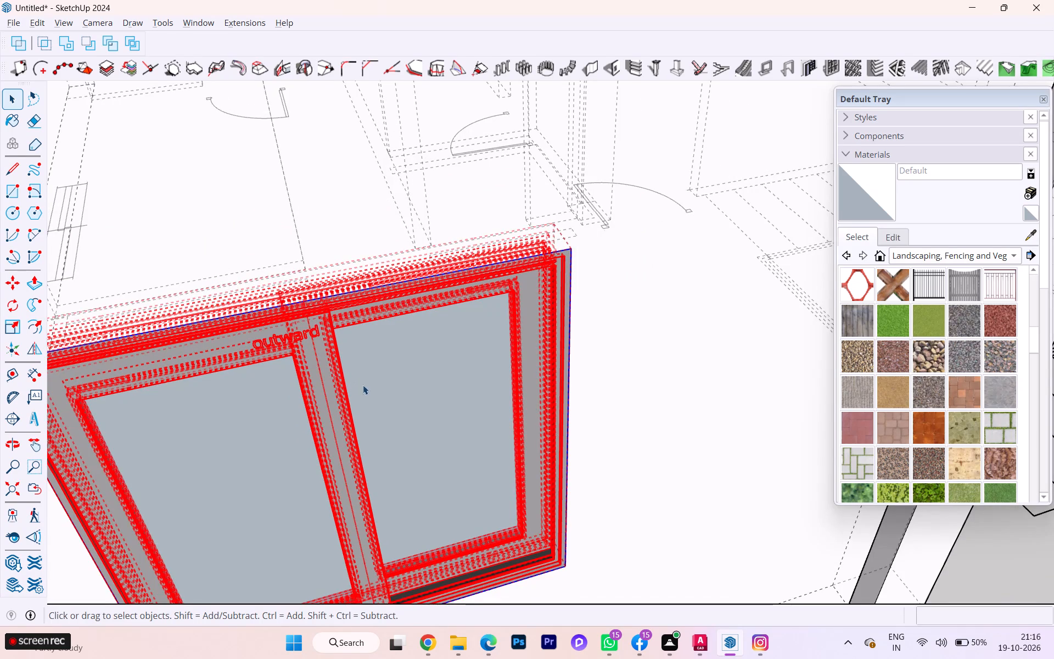
scroll(365, 386, "down", 1)
scroll(368, 386, "up", 3)
scroll(369, 386, "down", 3)
scroll(406, 383, "up", 2)
scroll(407, 383, "down", 3)
scroll(411, 384, "up", 1)
scroll(420, 386, "down", 2)
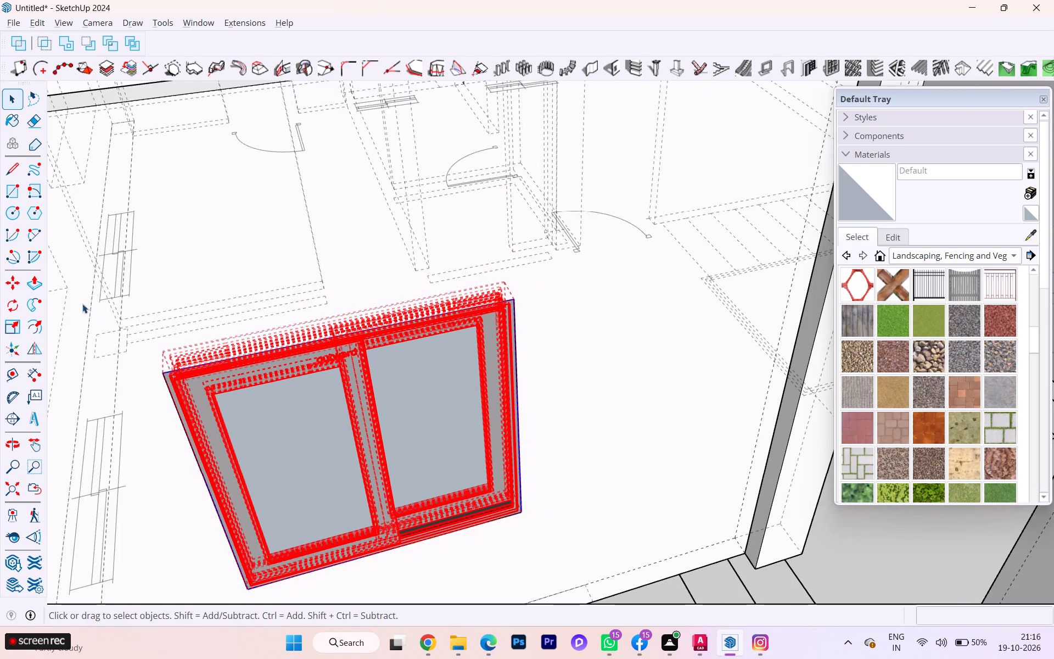
scroll(89, 301, "down", 9)
scroll(160, 327, "up", 1)
scroll(167, 327, "down", 3)
scroll(386, 351, "up", 1)
scroll(396, 355, "down", 1)
scroll(423, 406, "down", 5)
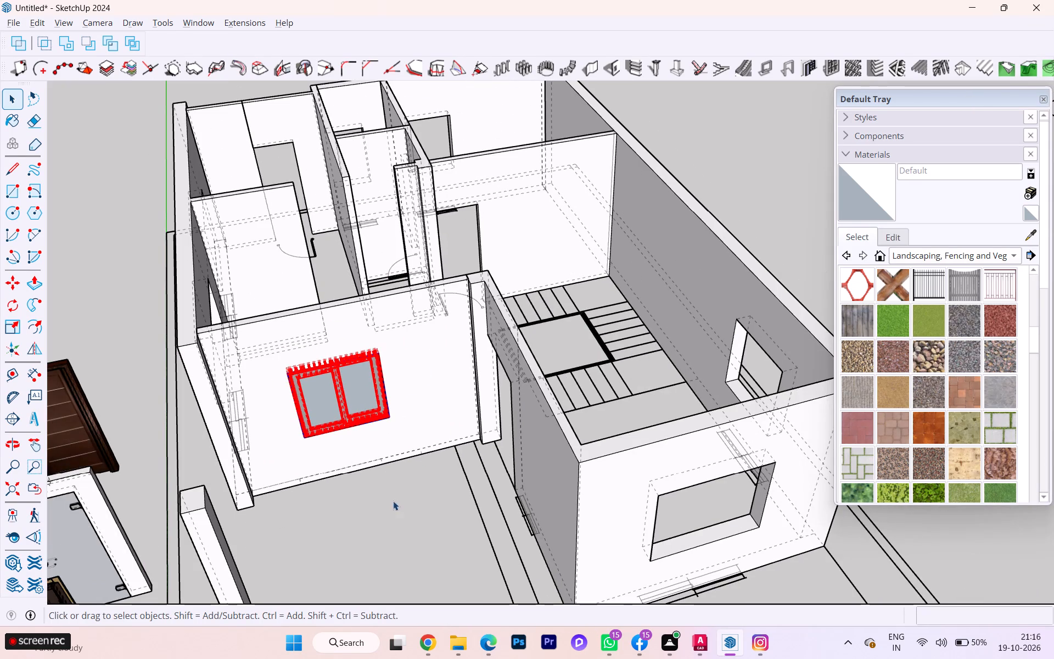
left_click(102, 293)
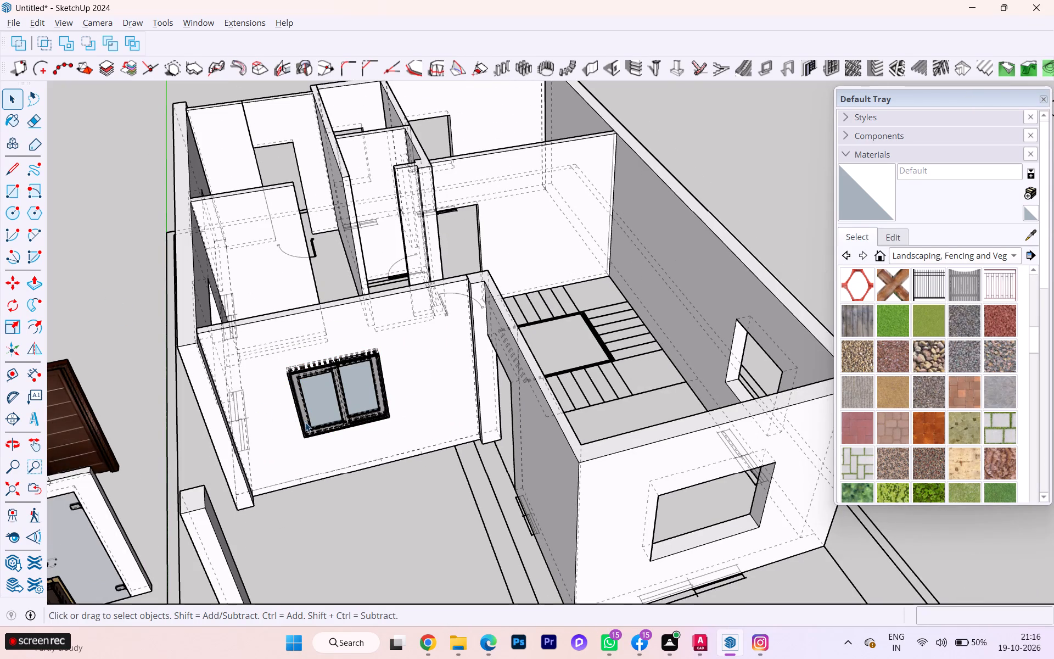
Copy the fitted window by its lower corner about 16' 11" onto the matching lower corner of the neighbouring front wall opening.
left_click(305, 422)
key("m")
scroll(307, 429, "up", 2)
scroll(307, 429, "down", 1)
scroll(307, 431, "up", 3)
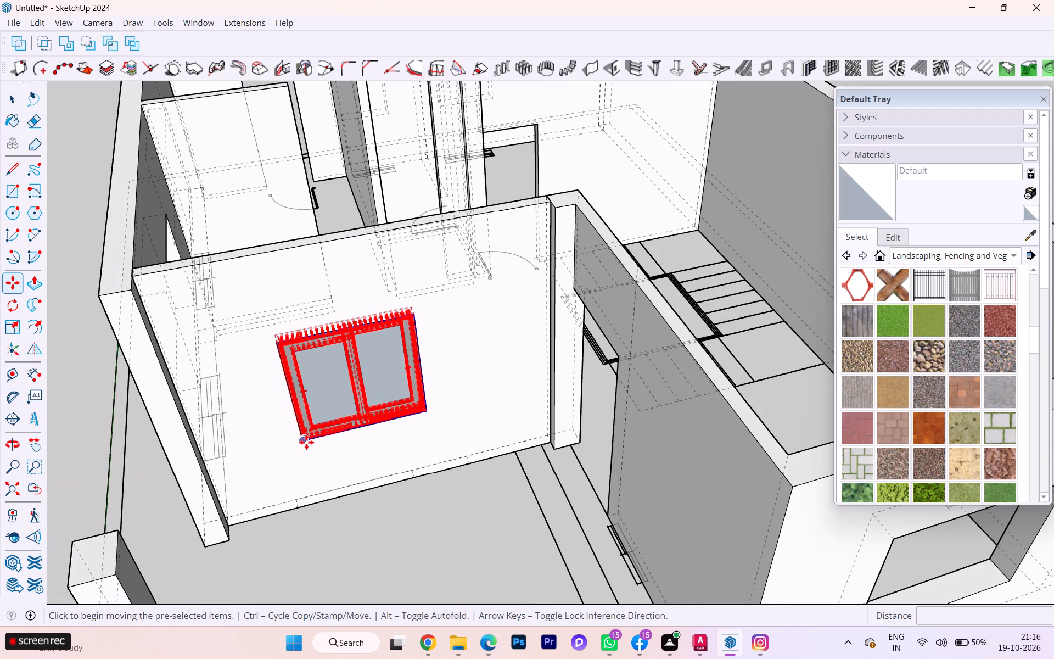
left_click(305, 442)
scroll(345, 430, "down", 2)
scroll(341, 427, "up", 2)
scroll(341, 426, "down", 3)
scroll(340, 425, "up", 1)
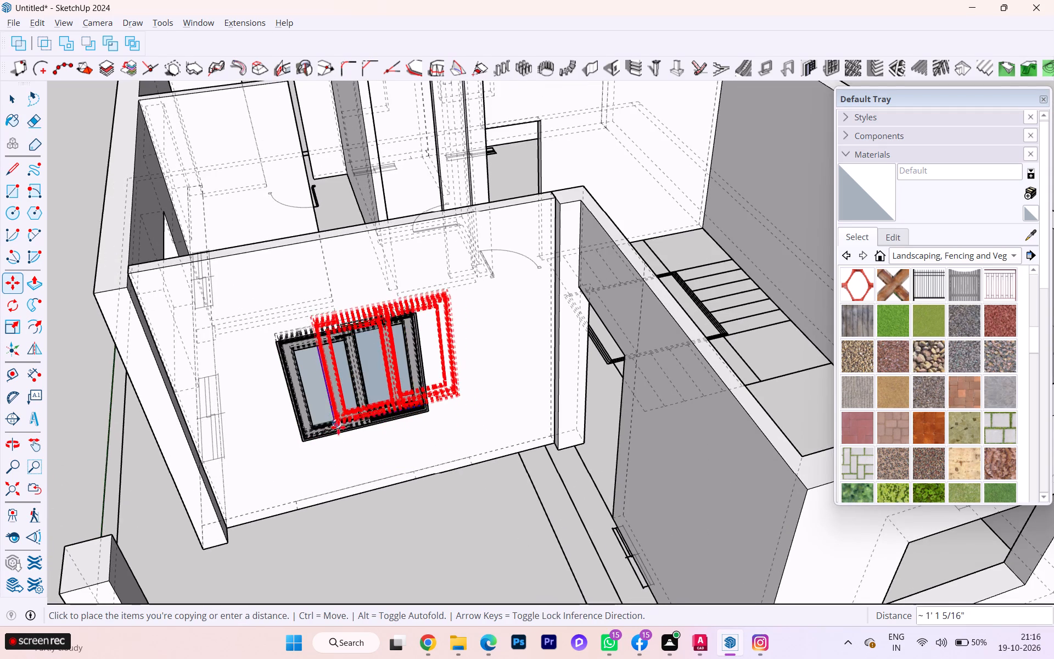
scroll(338, 430, "down", 10)
scroll(549, 538, "up", 2)
scroll(560, 539, "down", 4)
scroll(560, 539, "up", 8)
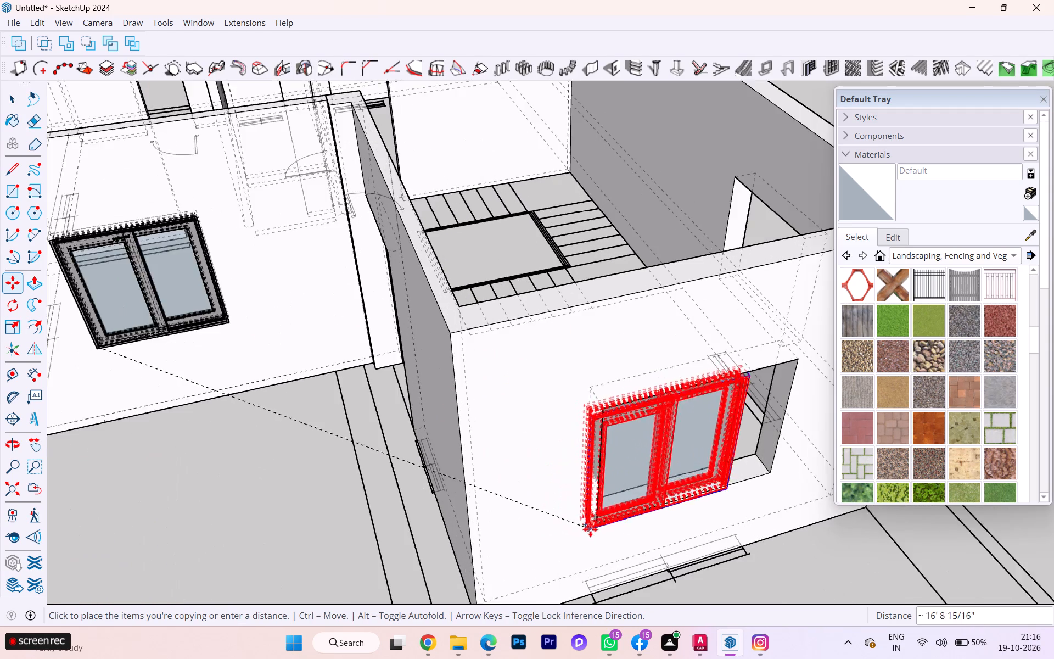
scroll(590, 529, "up", 6)
scroll(591, 530, "down", 1)
scroll(591, 530, "up", 7)
scroll(608, 525, "down", 2)
scroll(609, 525, "up", 8)
scroll(605, 521, "down", 2)
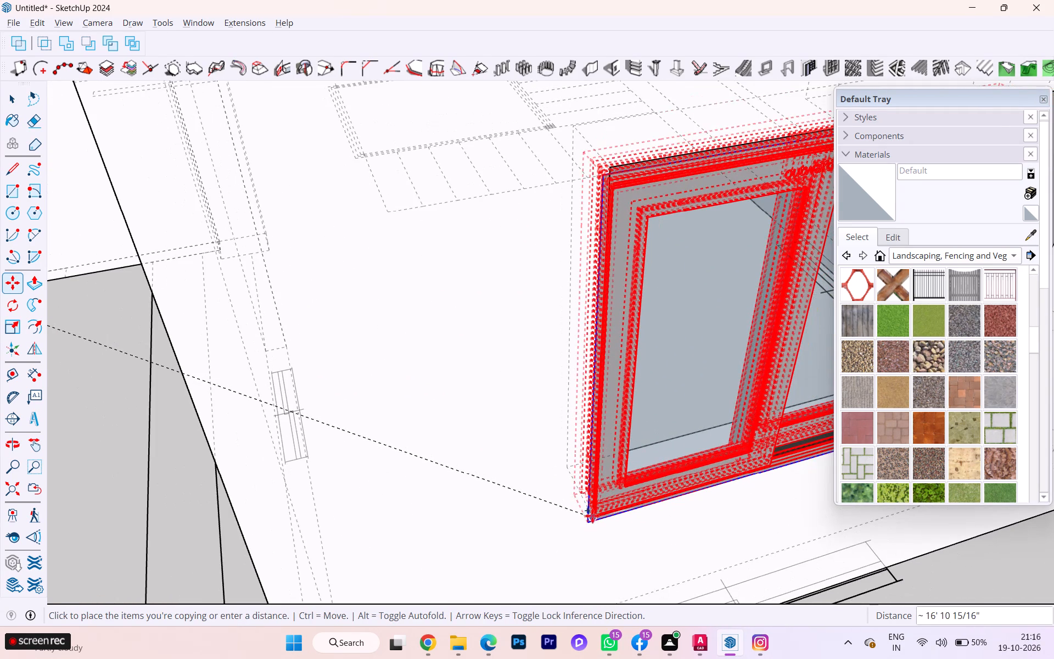
scroll(618, 532, "down", 1)
scroll(598, 482, "up", 1)
scroll(599, 487, "down", 1)
scroll(599, 488, "up", 2)
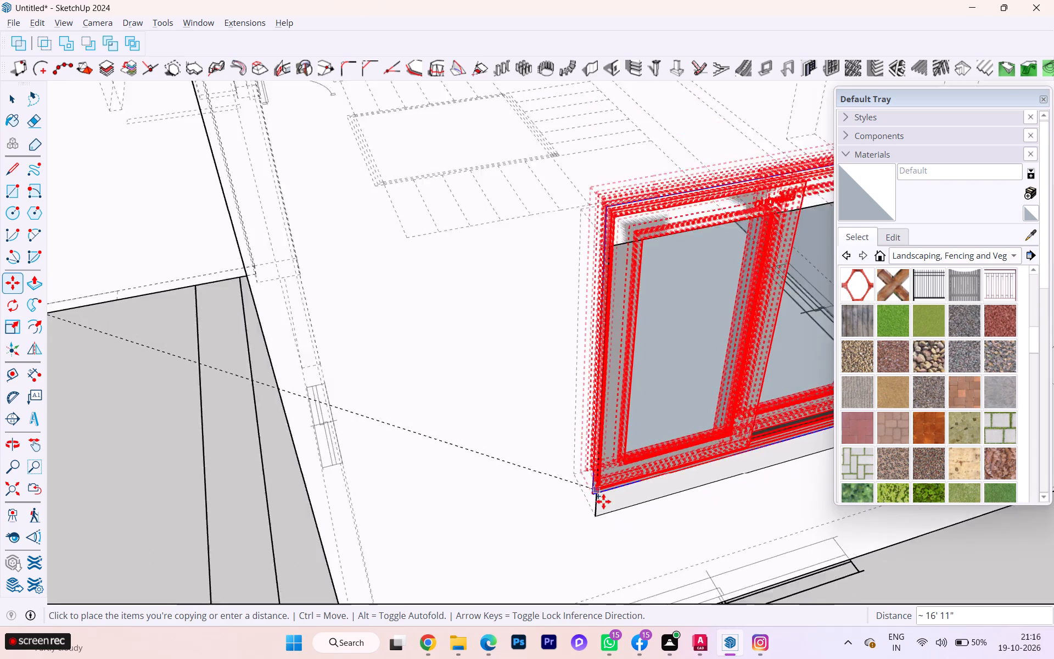
left_click(595, 522)
Copy the second window by its lower corner about 22' 9" to the sill of the opening around the corner in the side wall.
scroll(603, 455, "down", 1)
scroll(603, 455, "up", 1)
scroll(603, 455, "down", 5)
scroll(603, 455, "up", 7)
scroll(612, 481, "down", 1)
scroll(613, 483, "up", 1)
scroll(614, 484, "down", 1)
scroll(616, 490, "up", 2)
scroll(616, 490, "down", 1)
scroll(616, 490, "up", 1)
scroll(616, 490, "down", 1)
left_click(593, 520)
scroll(574, 457, "down", 2)
scroll(580, 457, "up", 1)
scroll(580, 457, "down", 4)
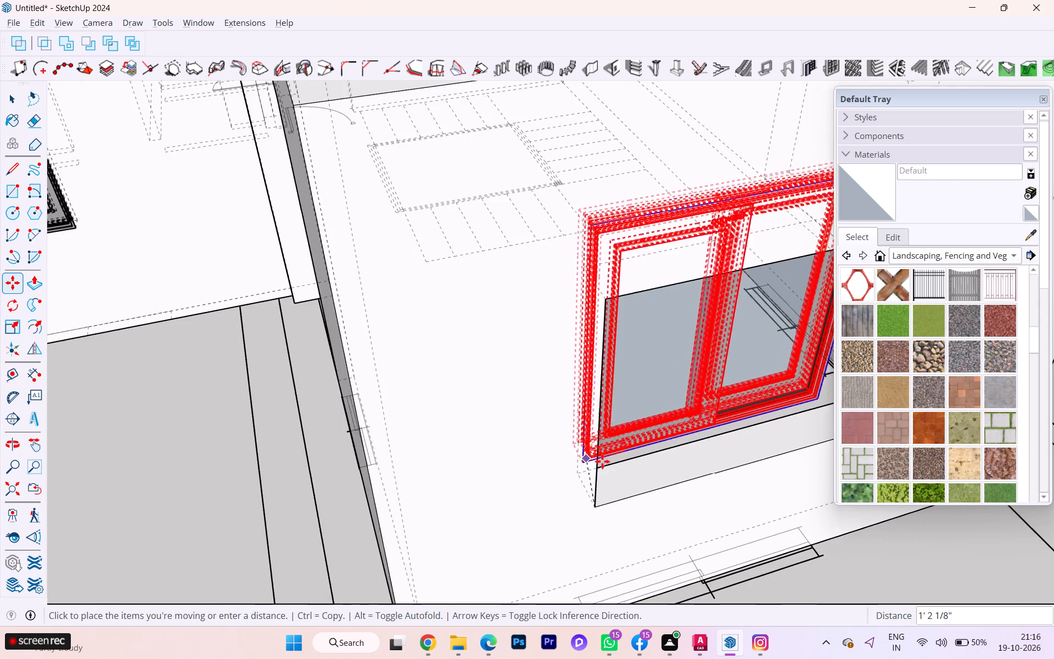
scroll(602, 461, "down", 6)
scroll(611, 461, "up", 1)
scroll(611, 461, "down", 1)
scroll(489, 444, "down", 3)
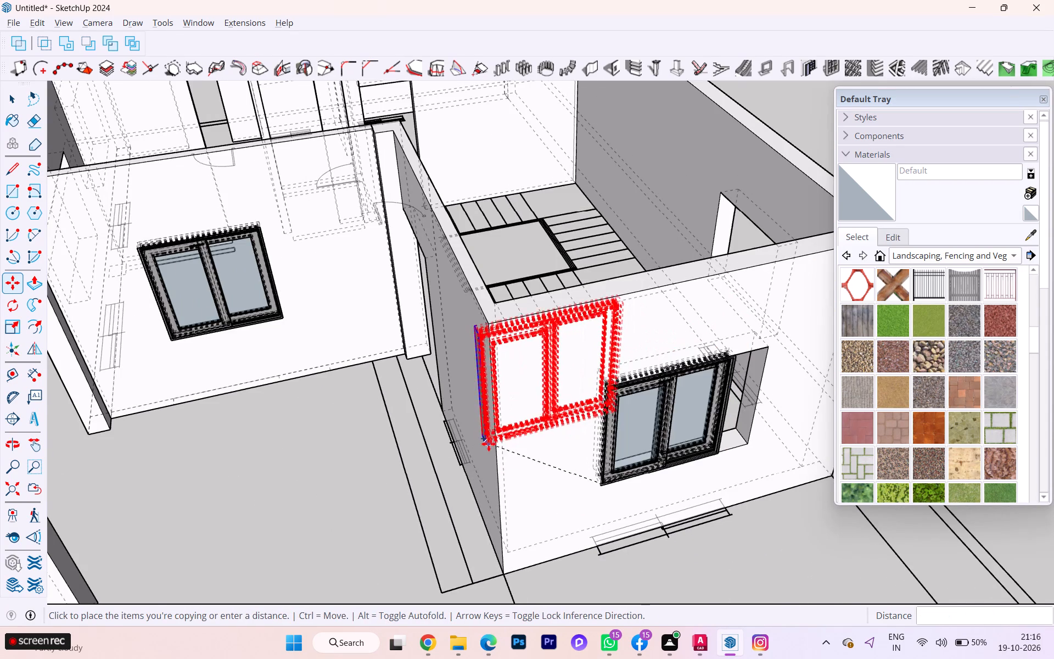
scroll(489, 444, "up", 1)
scroll(489, 444, "down", 5)
middle_click_drag(485, 445, 788, 418)
scroll(401, 472, "up", 4)
scroll(357, 493, "down", 1)
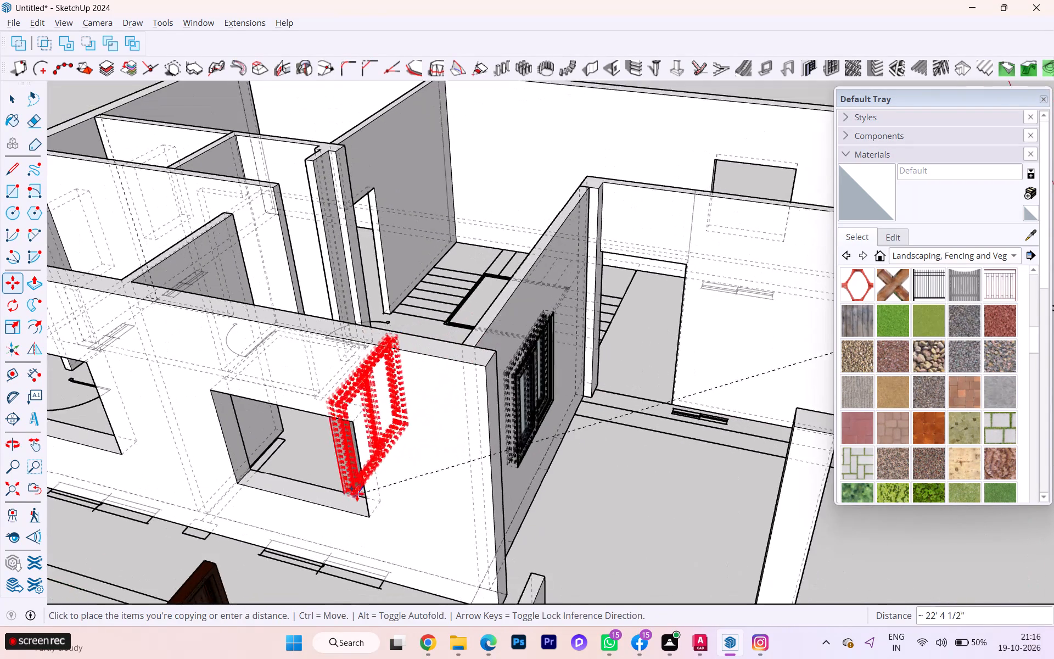
middle_click_drag(357, 494, 621, 461)
scroll(633, 490, "up", 4)
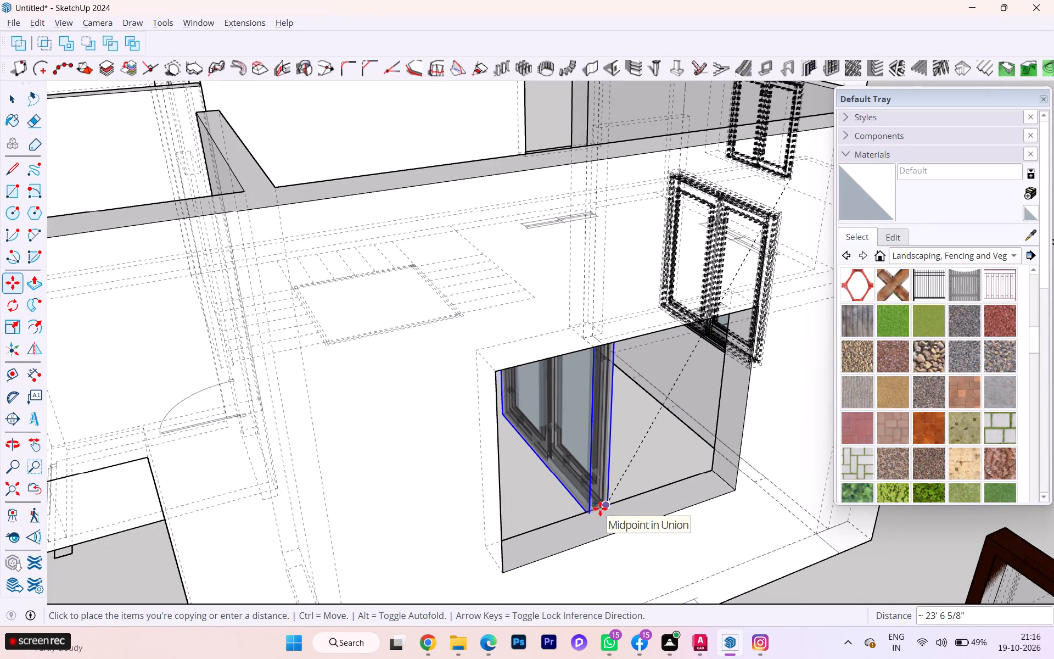
left_click(663, 509)
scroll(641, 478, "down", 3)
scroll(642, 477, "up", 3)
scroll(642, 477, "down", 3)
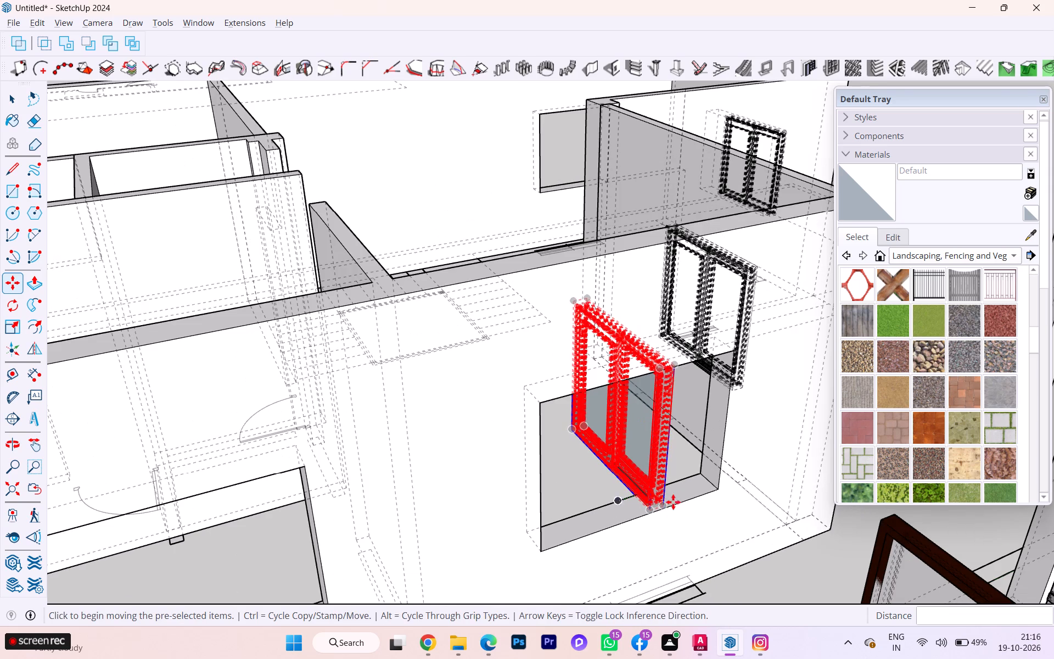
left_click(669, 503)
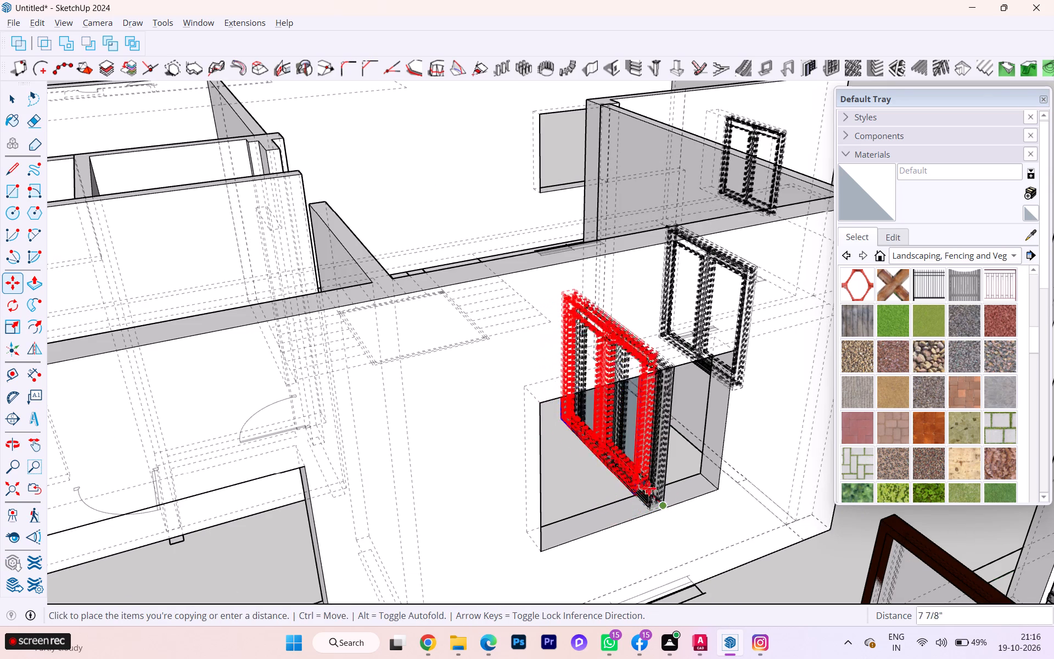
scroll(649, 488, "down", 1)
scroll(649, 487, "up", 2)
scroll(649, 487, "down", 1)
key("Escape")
Rotate the side-wall window copy 90° about the vertical axis at the sill so it lies parallel to the side wall.
scroll(526, 512, "down", 5)
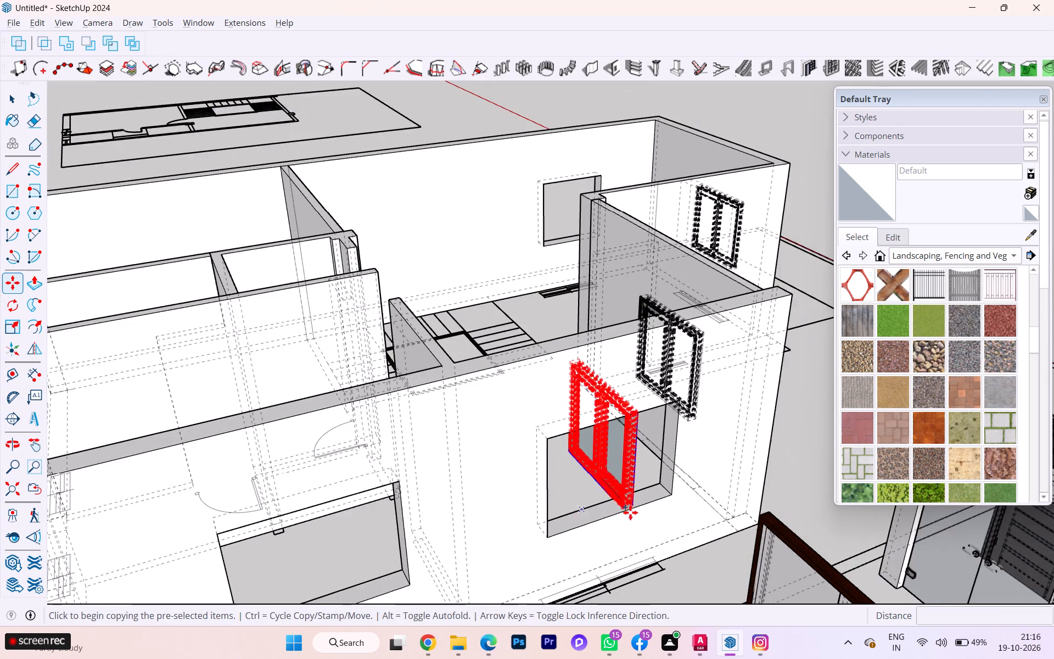
scroll(636, 509, "up", 1)
scroll(636, 509, "down", 1)
scroll(636, 509, "up", 5)
scroll(634, 494, "down", 1)
scroll(634, 494, "up", 4)
scroll(635, 493, "down", 1)
scroll(635, 493, "up", 1)
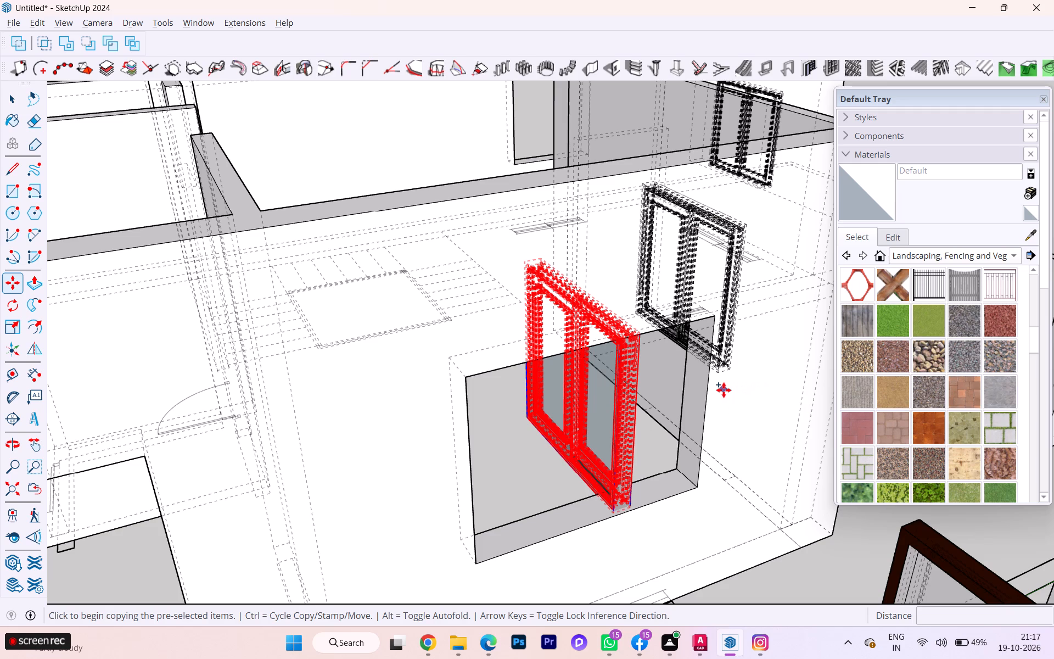
scroll(735, 377, "down", 1)
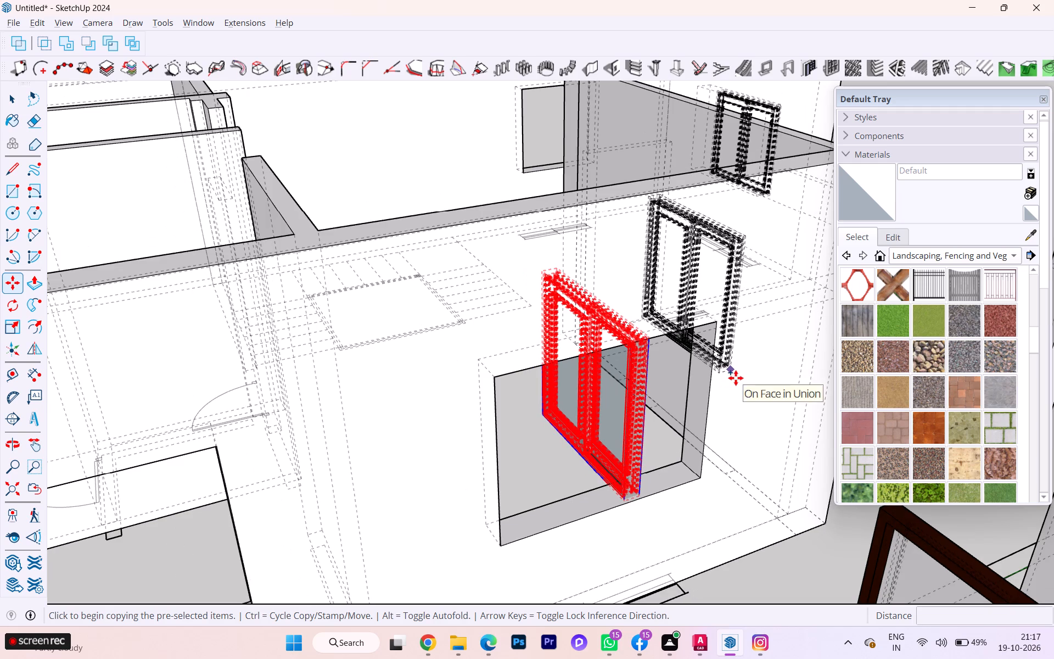
scroll(755, 398, "up", 2)
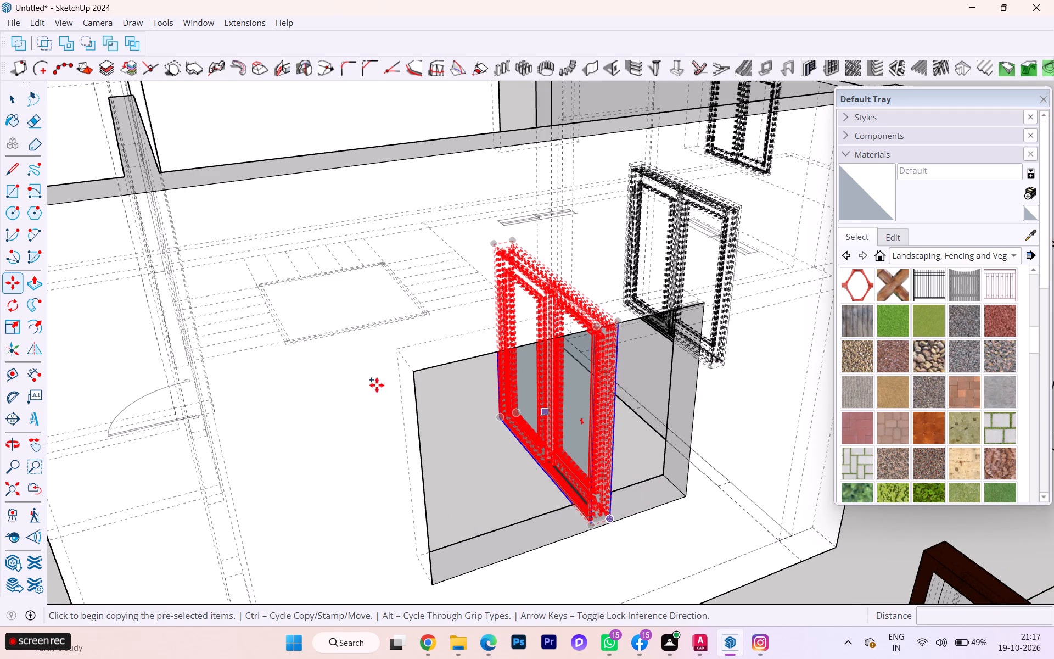
left_click(10, 305)
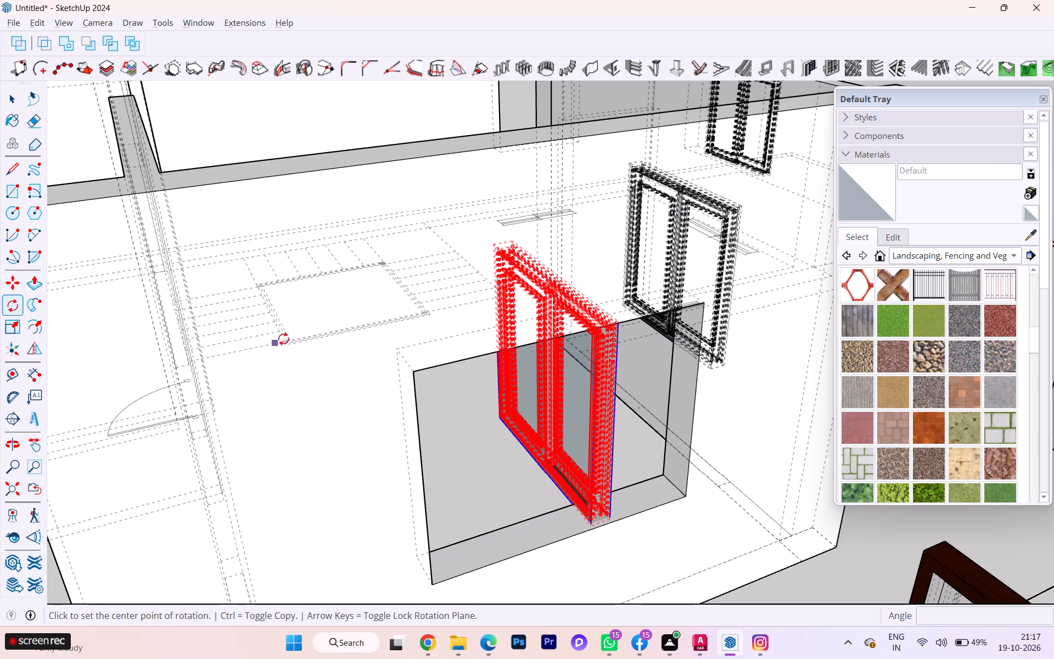
scroll(451, 342, "down", 2)
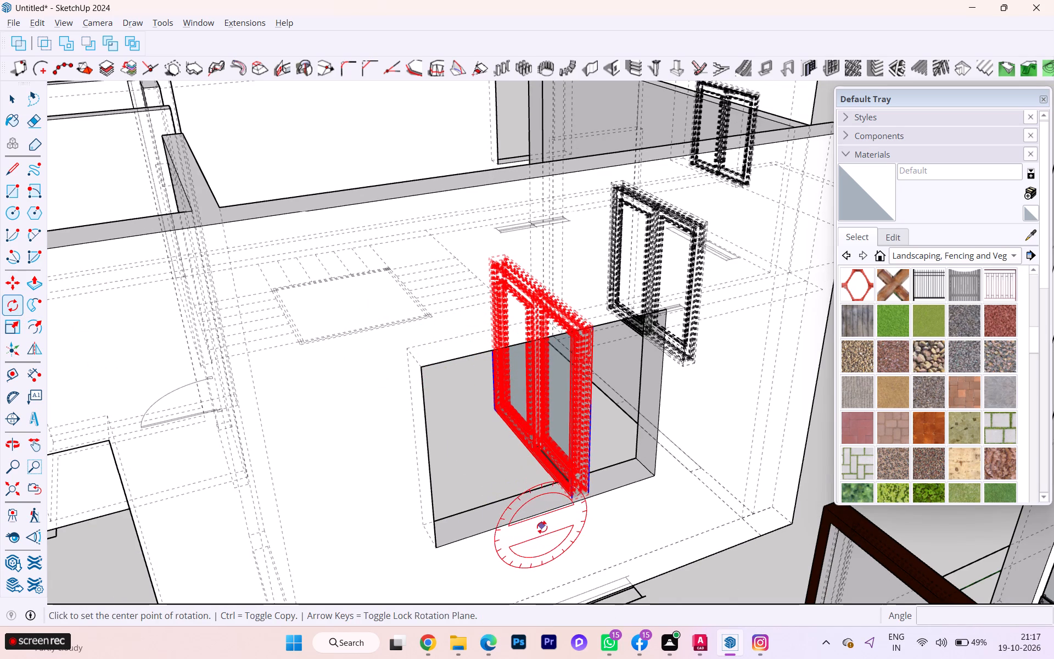
left_click(525, 493)
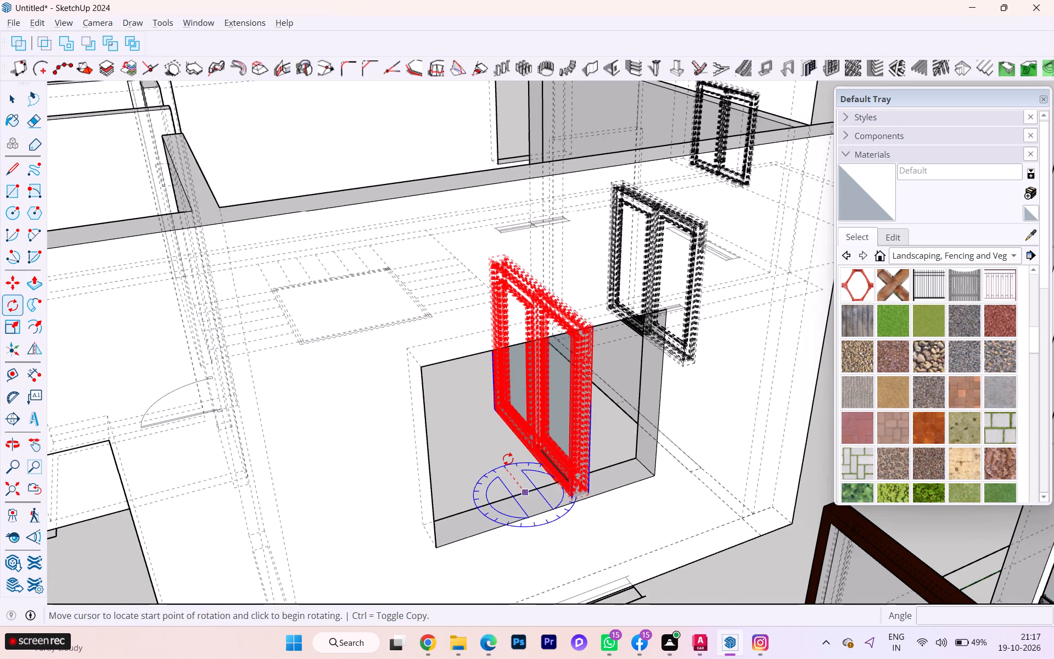
left_click(508, 459)
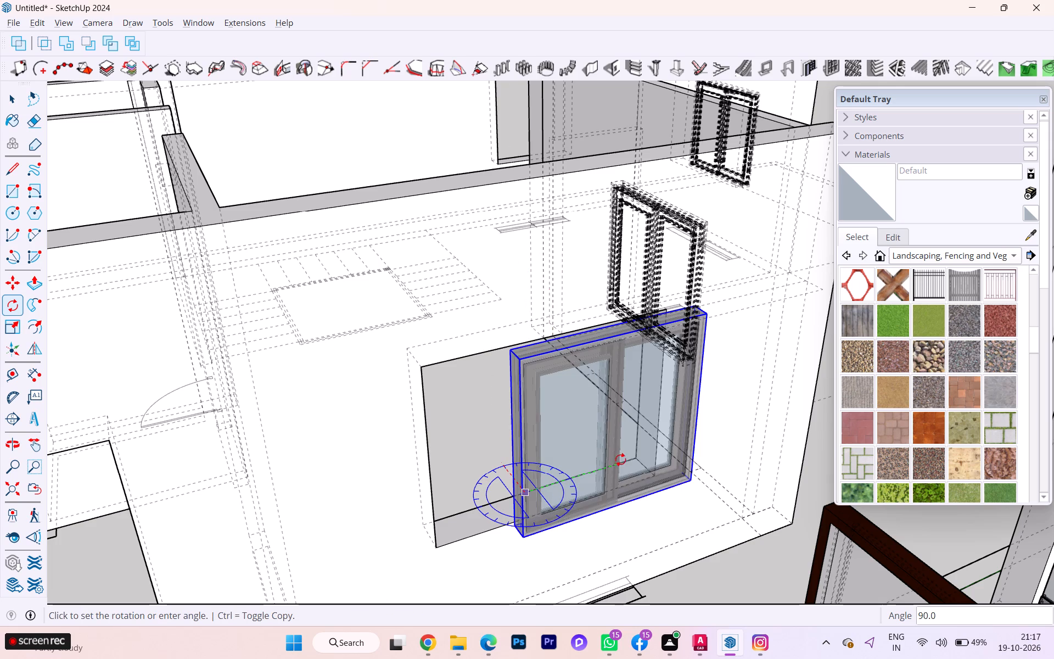
left_click(625, 460)
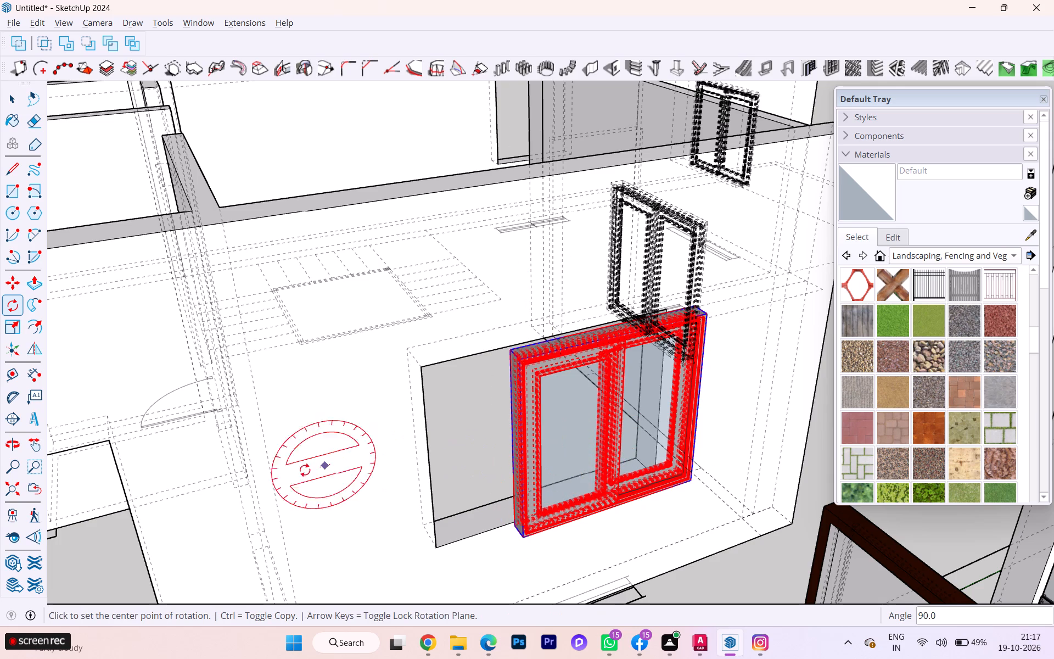
Move the rotated window by its lower outer corner about 1' 8" onto the matching lower corner of the side wall opening.
key("m")
key("Return")
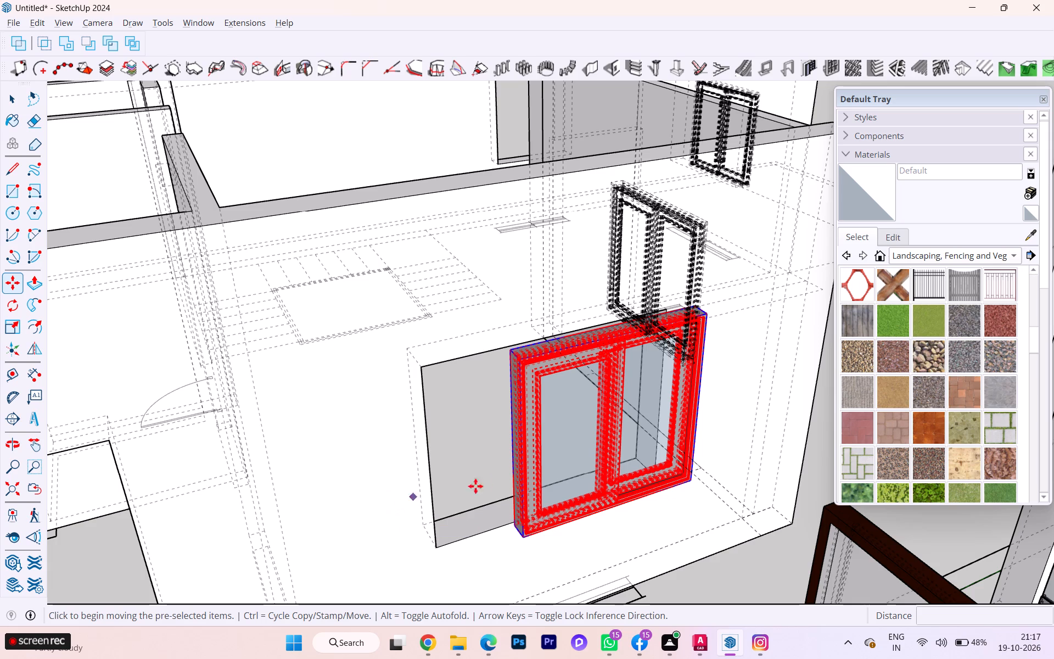
scroll(613, 505, "up", 2)
scroll(518, 541, "up", 5)
left_click(498, 549)
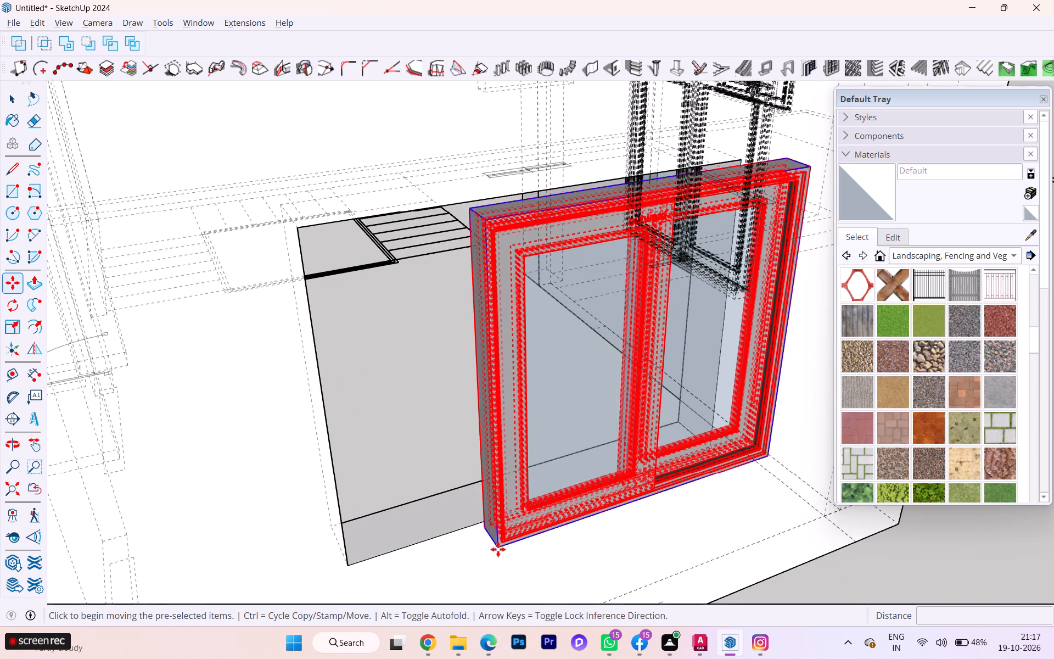
left_click(349, 570)
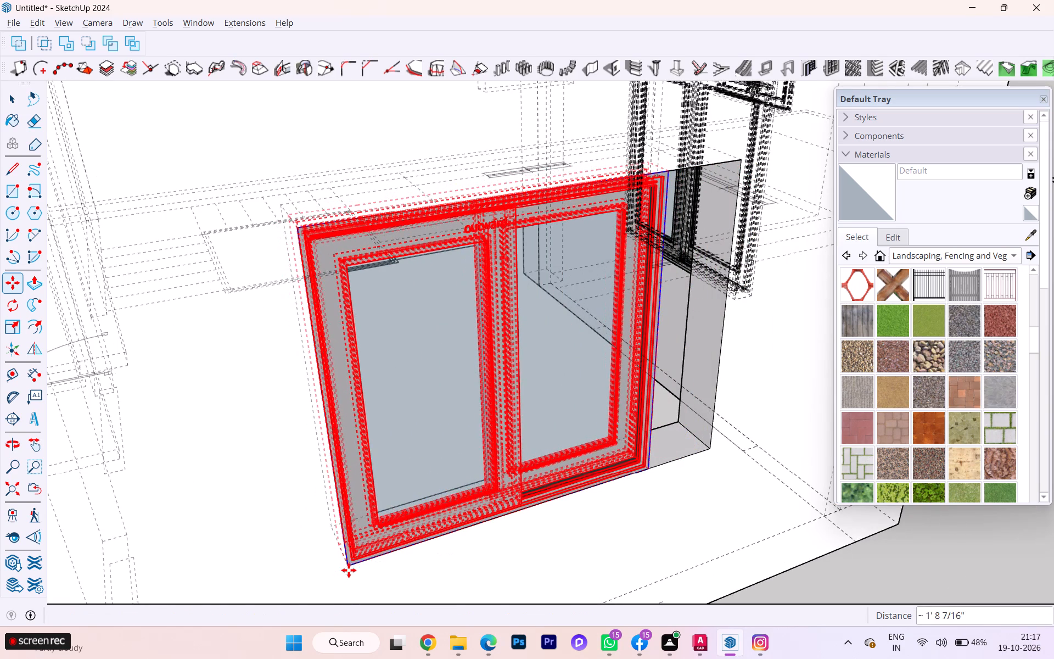
Scale the side-wall window's width by about 1.22 from its outer side towards the far edge of the opening.
scroll(352, 555, "down", 3)
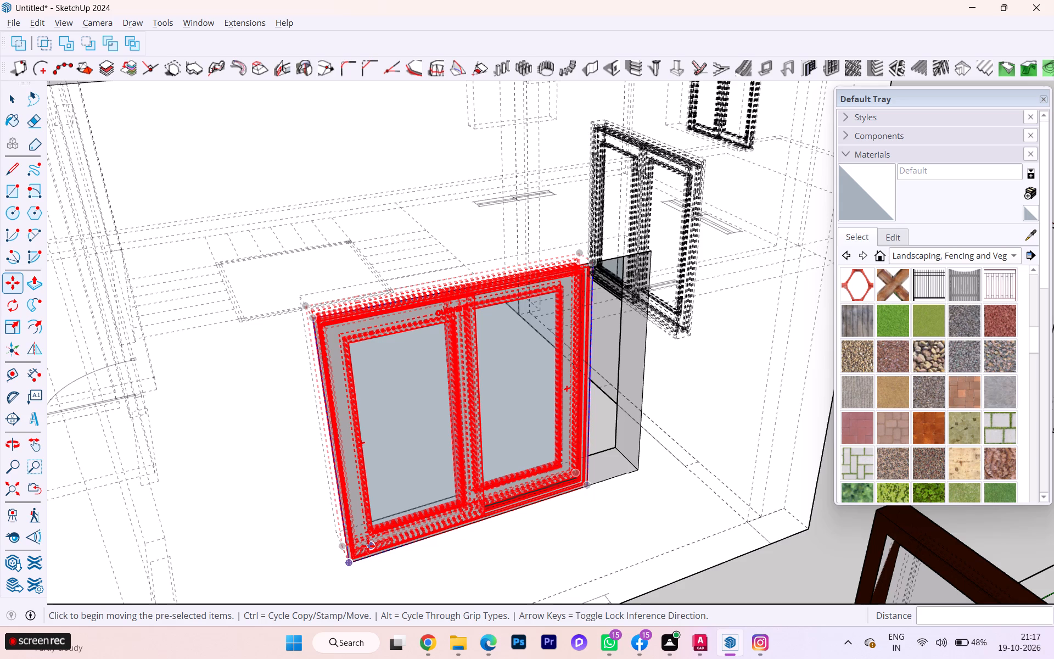
scroll(425, 439, "down", 4)
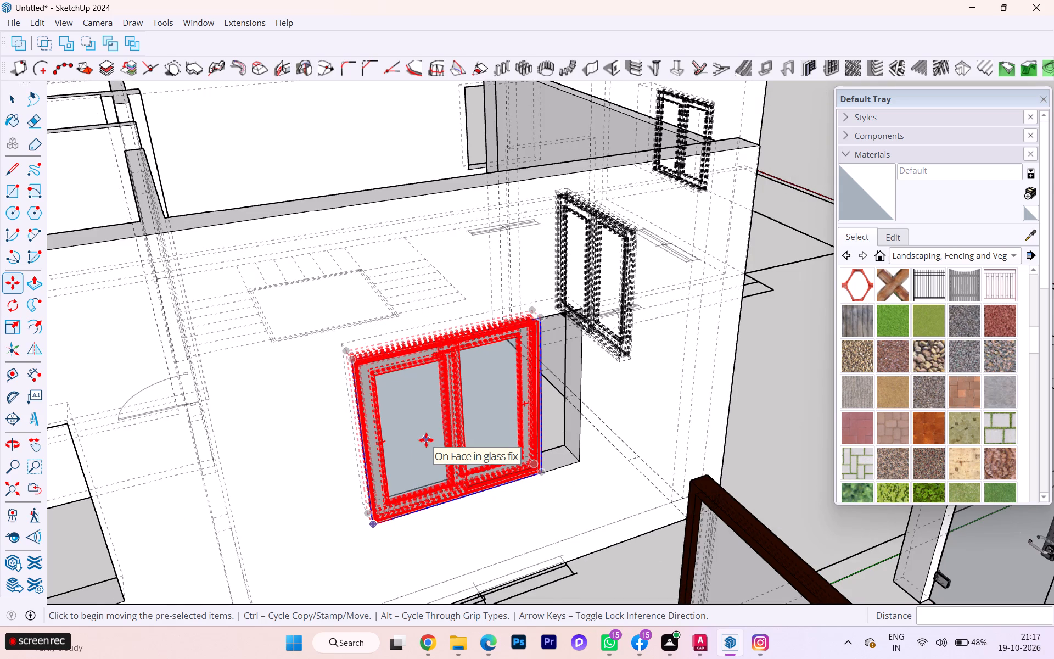
key("s")
scroll(447, 426, "down", 1)
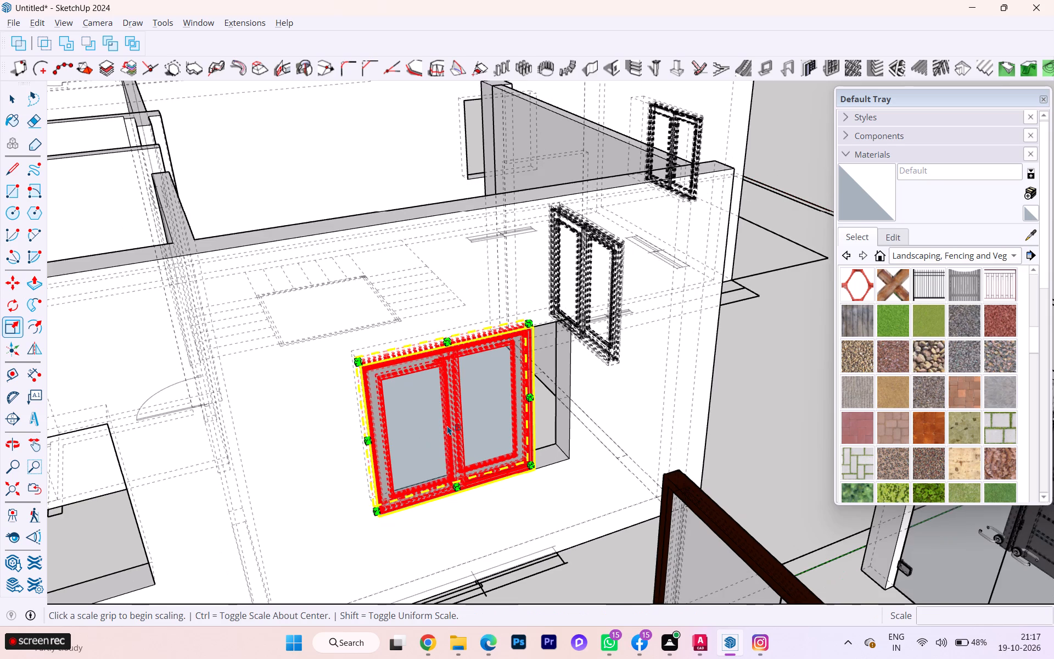
scroll(525, 453, "down", 1)
middle_click_drag(541, 456, 304, 498)
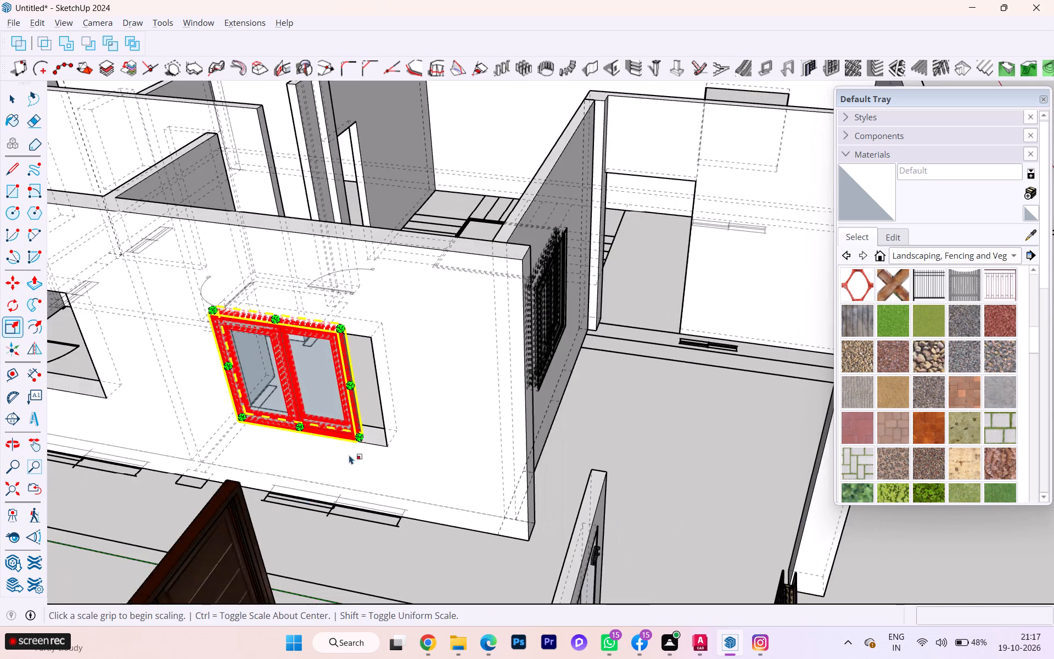
scroll(360, 433, "up", 5)
scroll(350, 376, "down", 1)
scroll(350, 376, "up", 12)
scroll(343, 356, "down", 2)
scroll(343, 356, "up", 1)
scroll(343, 356, "down", 1)
scroll(343, 356, "up", 3)
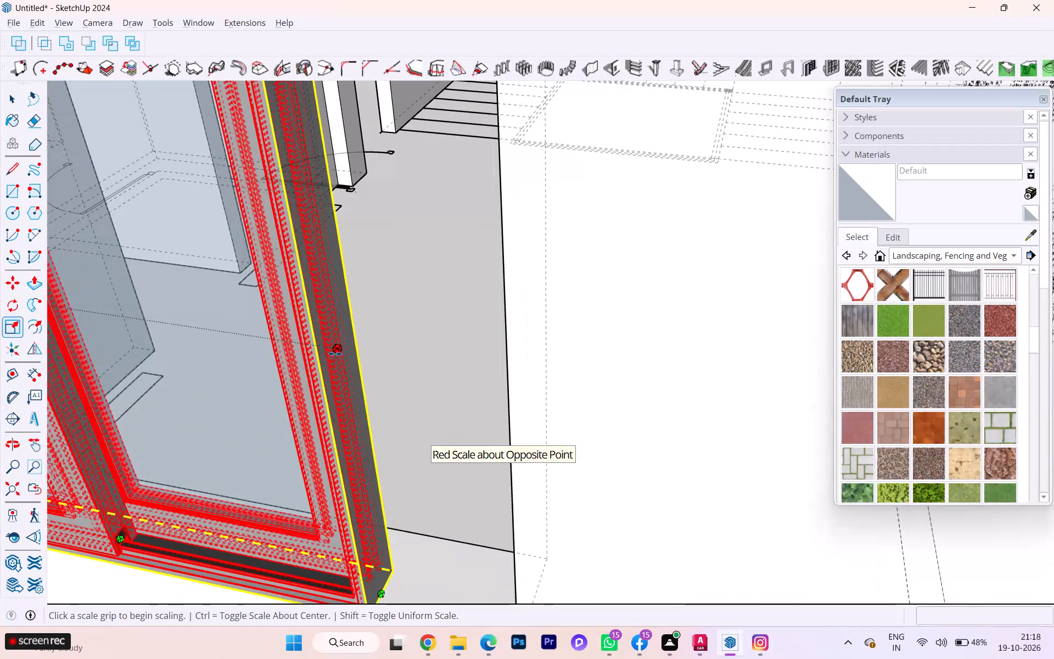
left_click(335, 354)
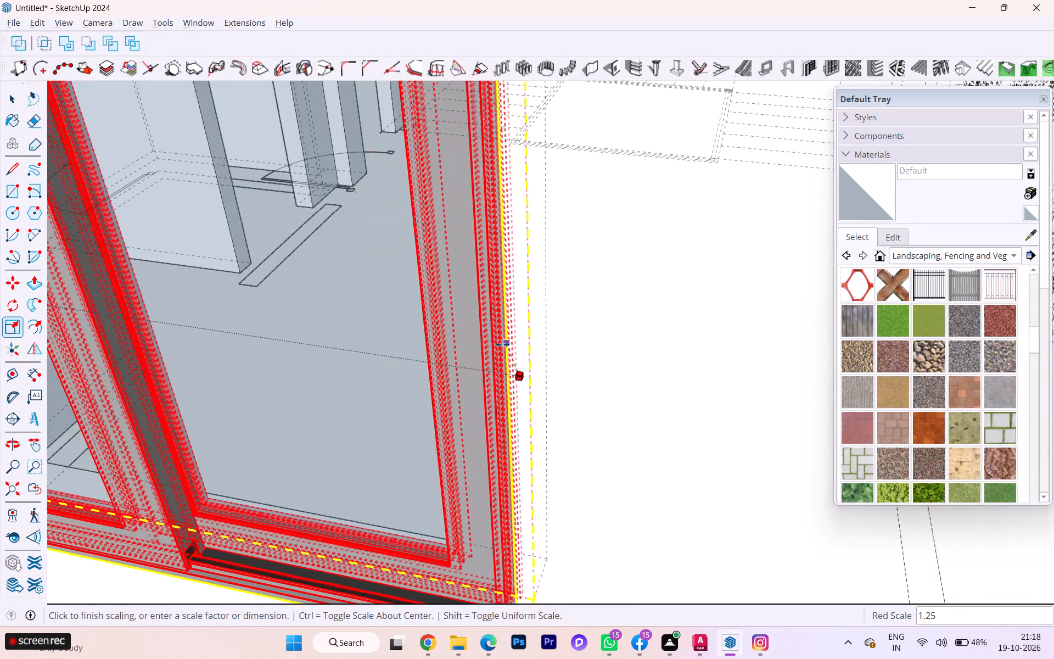
left_click(501, 344)
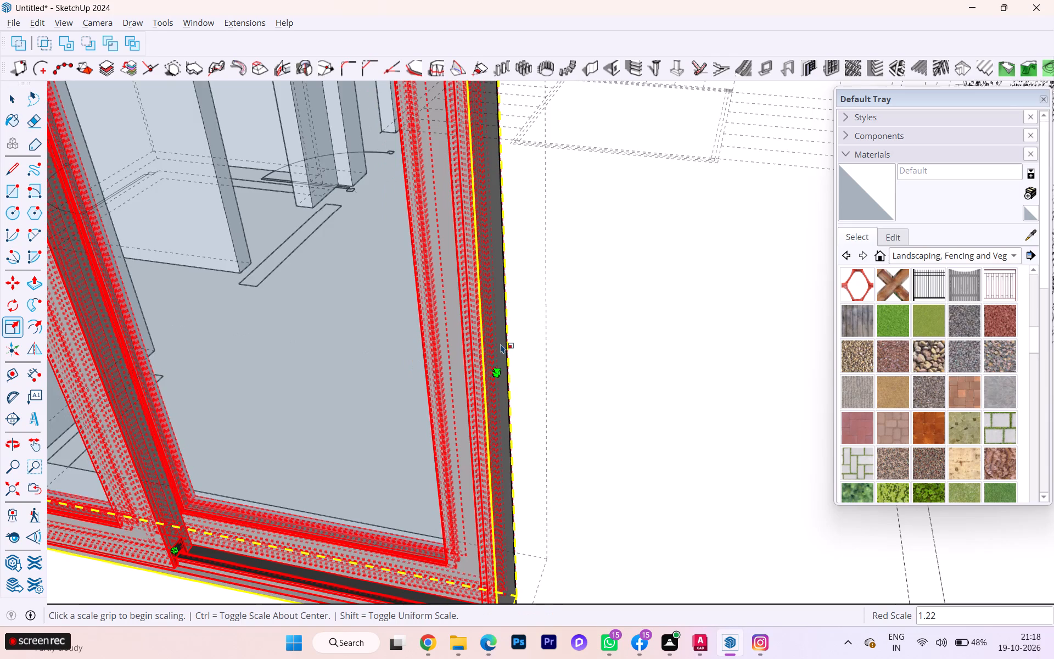
Scale the side-wall window's width by about another 1.02 to reach the opening's far vertical edge.
scroll(501, 344, "down", 2)
scroll(503, 346, "up", 1)
scroll(504, 353, "down", 4)
scroll(504, 354, "up", 5)
scroll(504, 354, "down", 3)
scroll(508, 372, "up", 1)
scroll(508, 373, "down", 1)
scroll(508, 387, "up", 1)
scroll(508, 387, "down", 2)
scroll(508, 387, "up", 7)
scroll(503, 378, "down", 1)
scroll(502, 374, "up", 1)
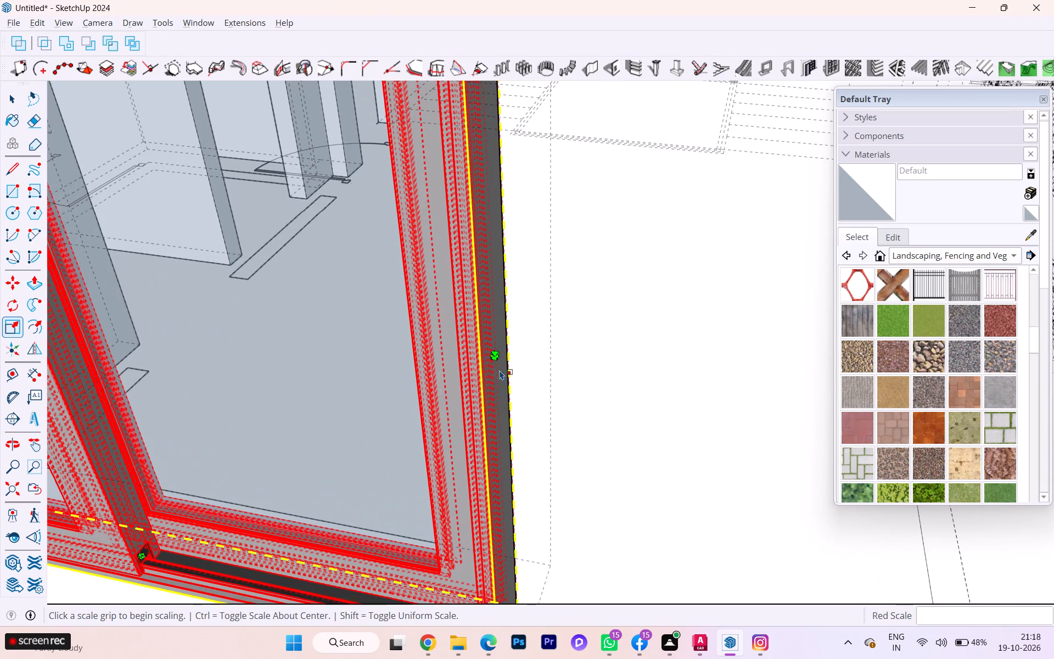
left_click(491, 355)
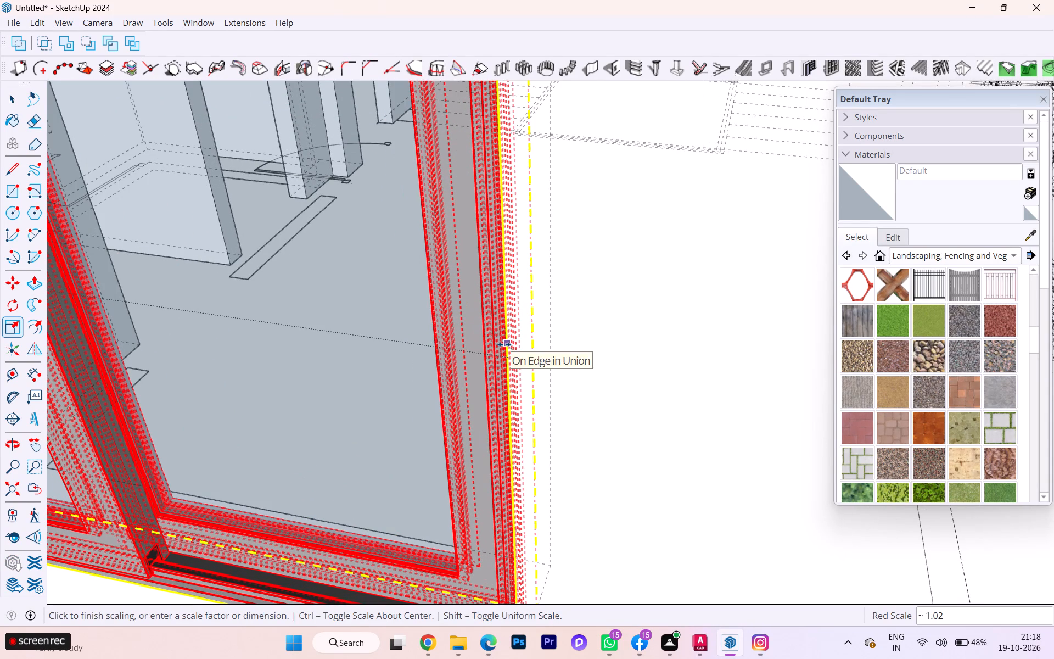
left_click(504, 344)
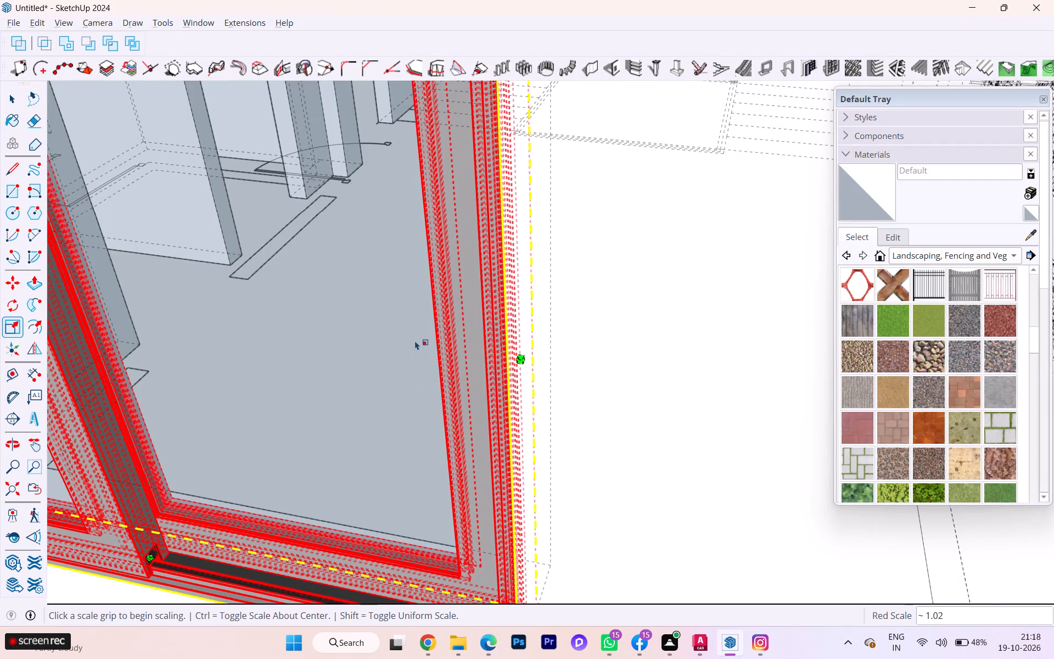
Scale the side-wall window's height from its top by a factor of 1.00 at the opening's upper edge, and deselect it.
scroll(413, 330, "down", 11)
scroll(440, 399, "down", 1)
scroll(332, 278, "up", 3)
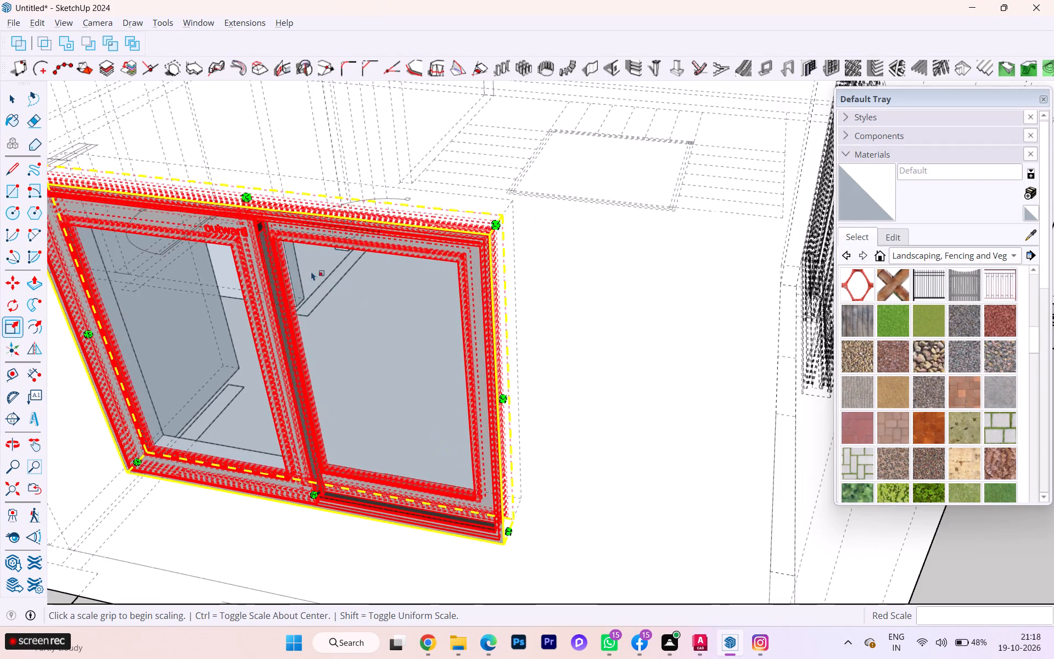
scroll(311, 271, "down", 1)
scroll(311, 271, "up", 1)
scroll(311, 271, "down", 7)
scroll(362, 292, "up", 1)
scroll(366, 293, "down", 8)
scroll(531, 363, "down", 1)
scroll(531, 364, "up", 1)
scroll(532, 364, "down", 1)
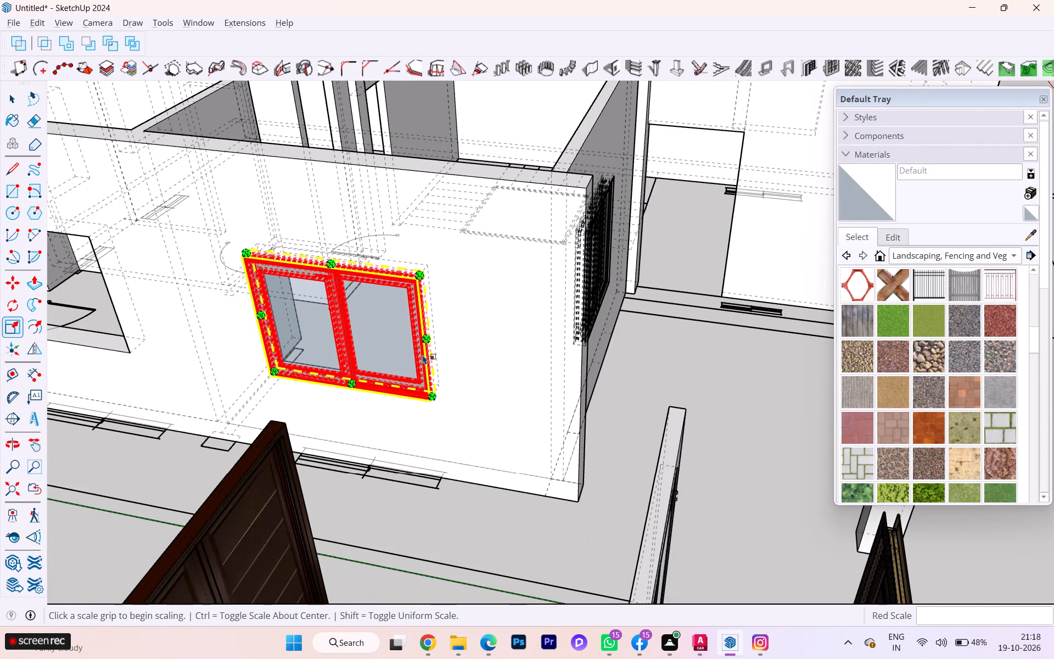
scroll(351, 306, "up", 6)
scroll(330, 270, "down", 1)
scroll(330, 270, "up", 1)
scroll(330, 270, "down", 1)
scroll(330, 270, "up", 6)
scroll(317, 245, "down", 1)
scroll(317, 245, "up", 3)
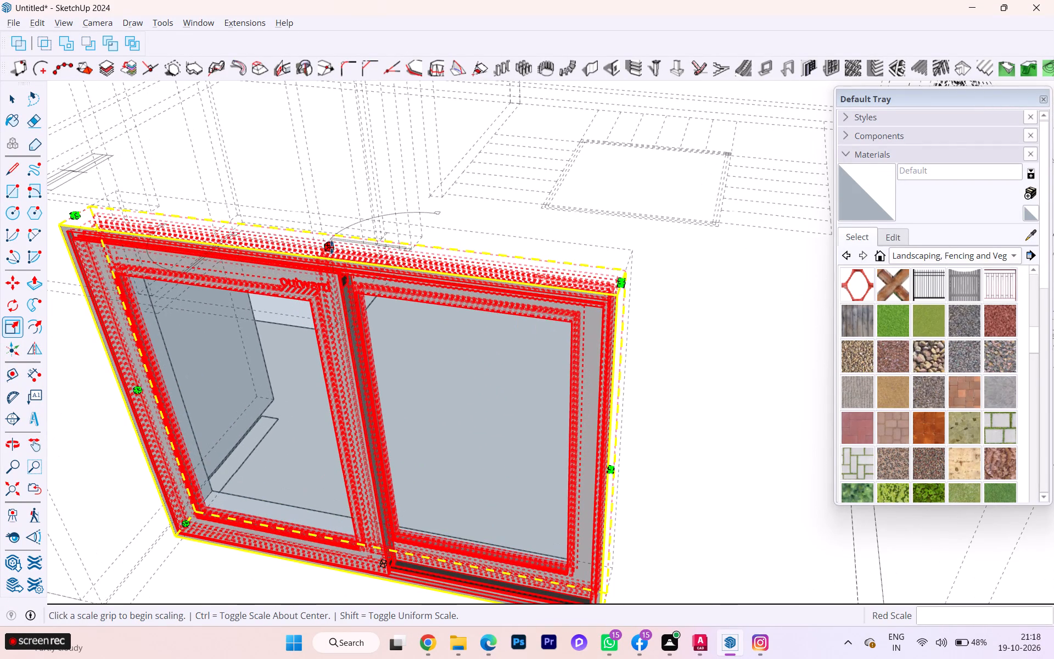
left_click(332, 247)
left_click(340, 263)
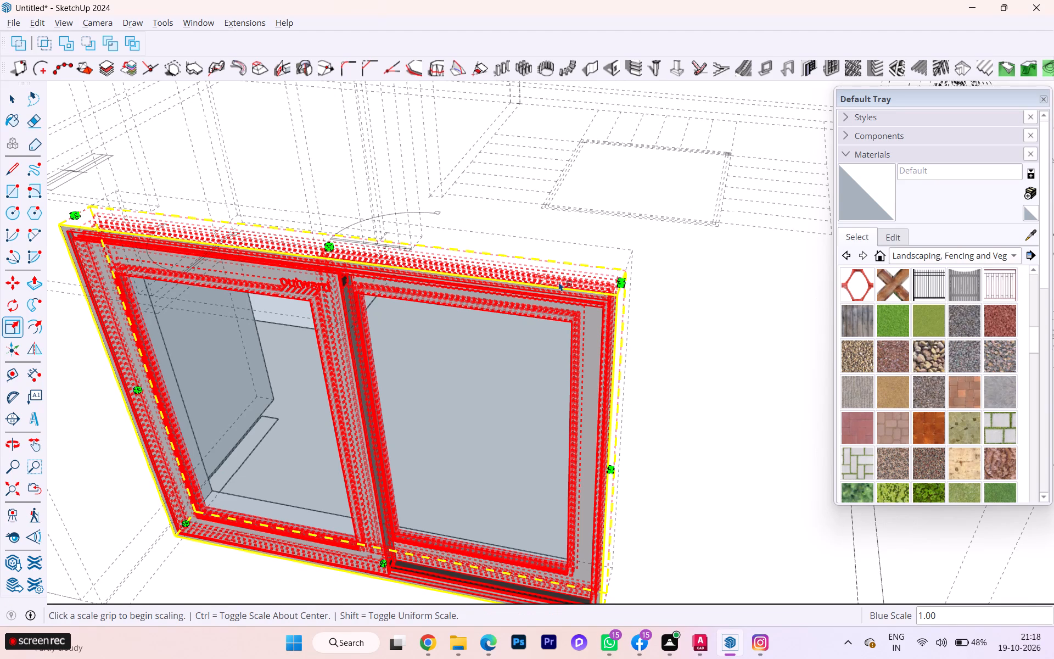
scroll(560, 284, "down", 3)
scroll(608, 305, "up", 3)
scroll(608, 305, "down", 8)
scroll(328, 292, "up", 1)
scroll(327, 292, "down", 1)
scroll(435, 307, "down", 7)
scroll(484, 319, "up", 1)
scroll(484, 319, "down", 7)
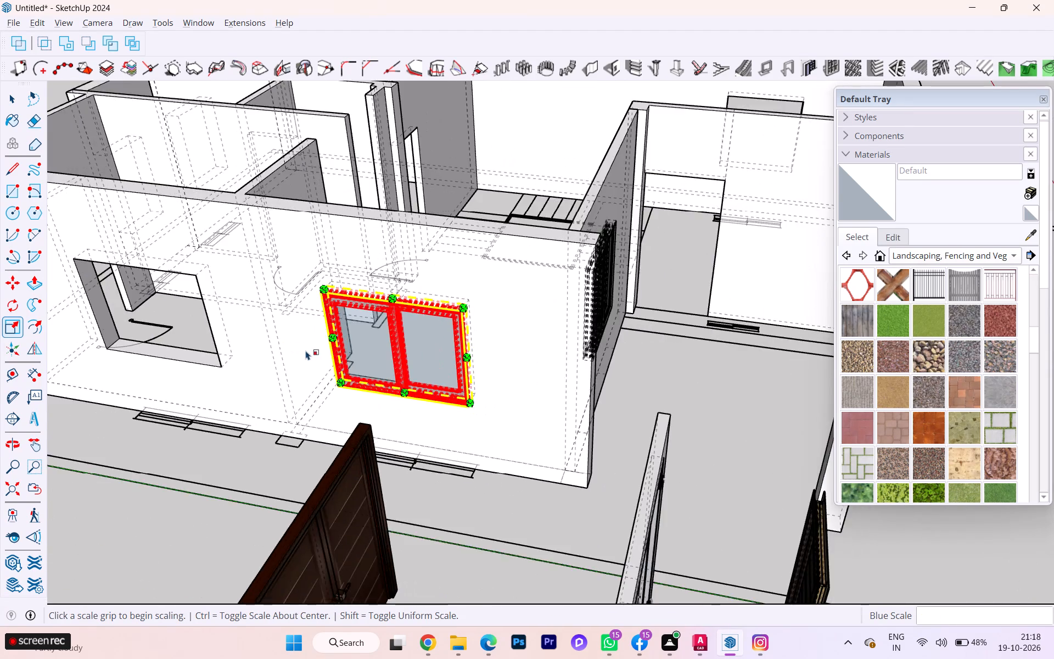
scroll(306, 350, "down", 4)
scroll(312, 346, "up", 1)
scroll(312, 346, "down", 1)
scroll(382, 325, "down", 5)
scroll(402, 334, "up", 1)
scroll(404, 335, "down", 1)
left_click(140, 376)
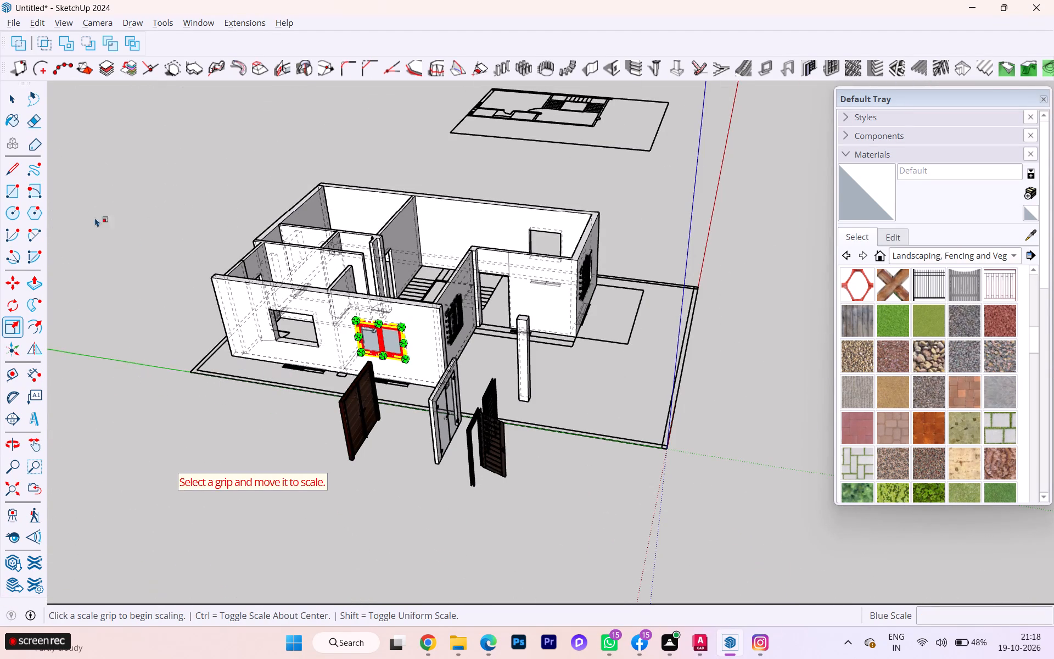
left_click(13, 107)
left_click(131, 210)
Examine how the scaled side-wall window fits the edges and depth of its opening.
scroll(336, 319, "up", 1)
scroll(337, 319, "down", 1)
scroll(338, 320, "up", 4)
scroll(348, 326, "down", 1)
scroll(349, 327, "up", 3)
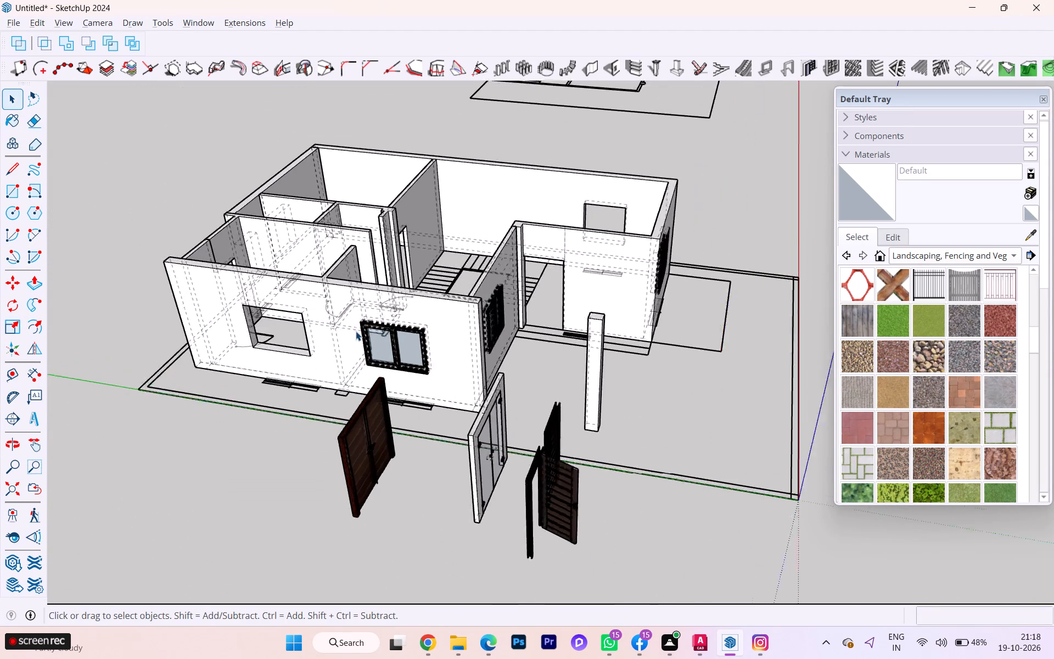
scroll(356, 331, "up", 12)
scroll(414, 337, "down", 2)
scroll(414, 337, "up", 8)
scroll(412, 340, "down", 2)
scroll(411, 340, "up", 3)
scroll(411, 341, "down", 2)
scroll(411, 342, "up", 6)
scroll(401, 334, "down", 1)
scroll(400, 334, "up", 1)
scroll(400, 334, "down", 2)
scroll(400, 334, "up", 14)
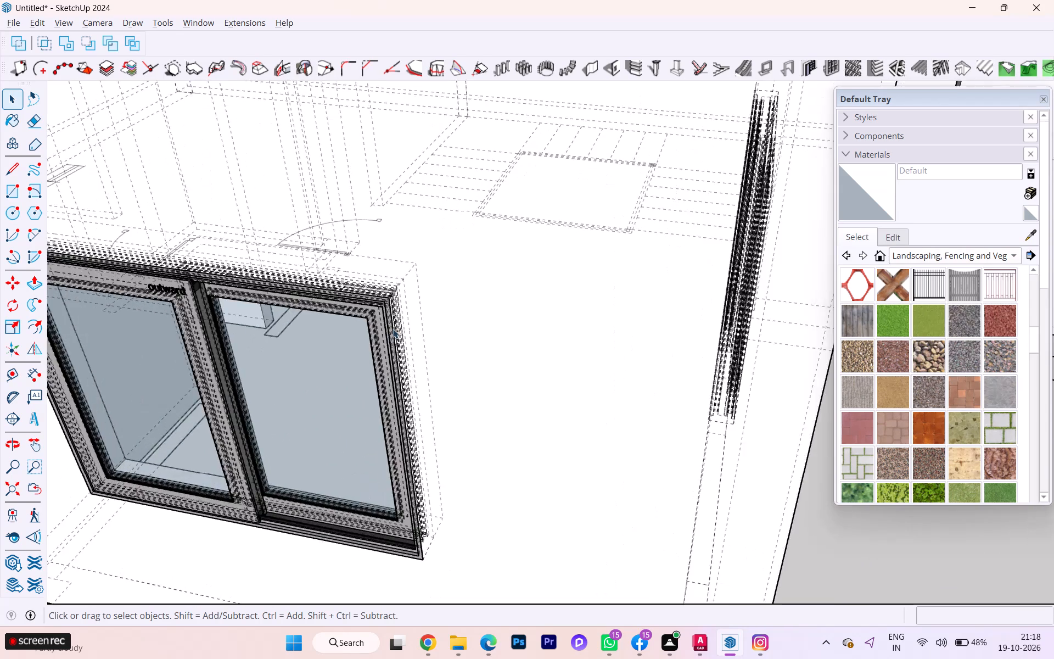
scroll(393, 329, "up", 6)
scroll(394, 328, "down", 1)
scroll(394, 328, "up", 1)
middle_click_drag(392, 325, 51, 333)
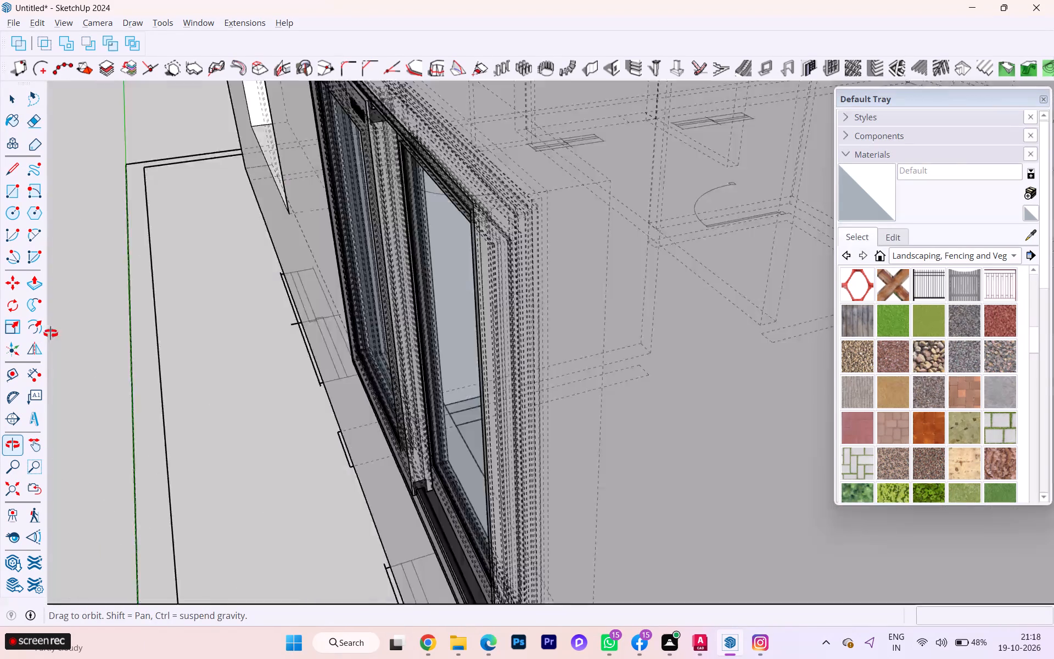
middle_click_drag(51, 333, 318, 292)
scroll(436, 286, "down", 2)
scroll(439, 288, "up", 1)
scroll(439, 289, "down", 2)
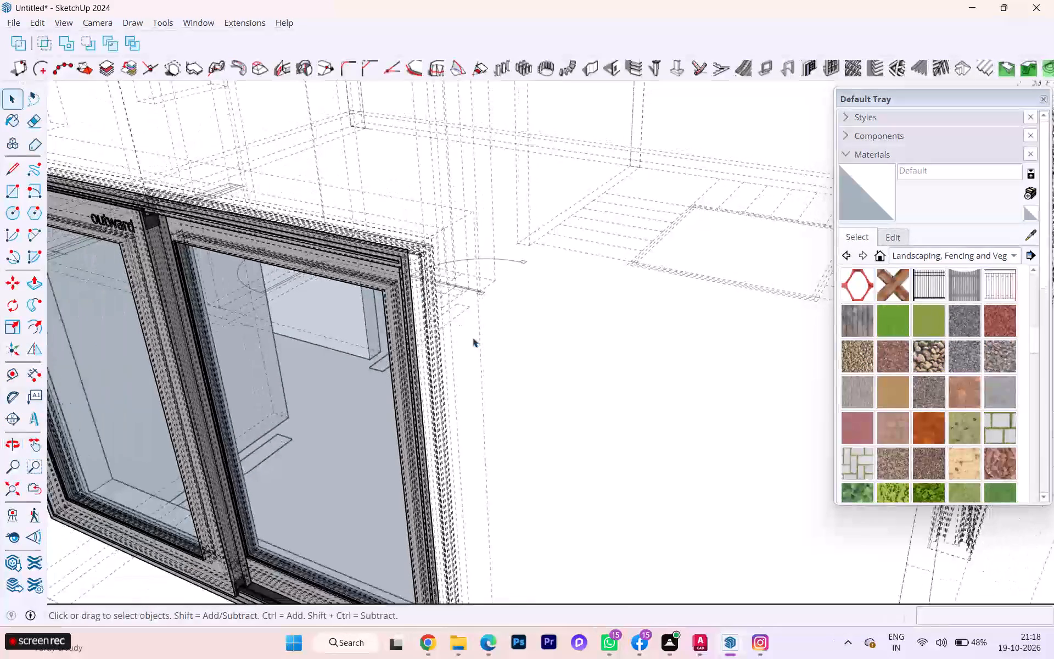
Turn off the dashed display of back edges in the model.
key("k")
Examine the windows fitted in the outer walls, viewing the house from the side wall round to the front.
scroll(478, 333, "down", 6)
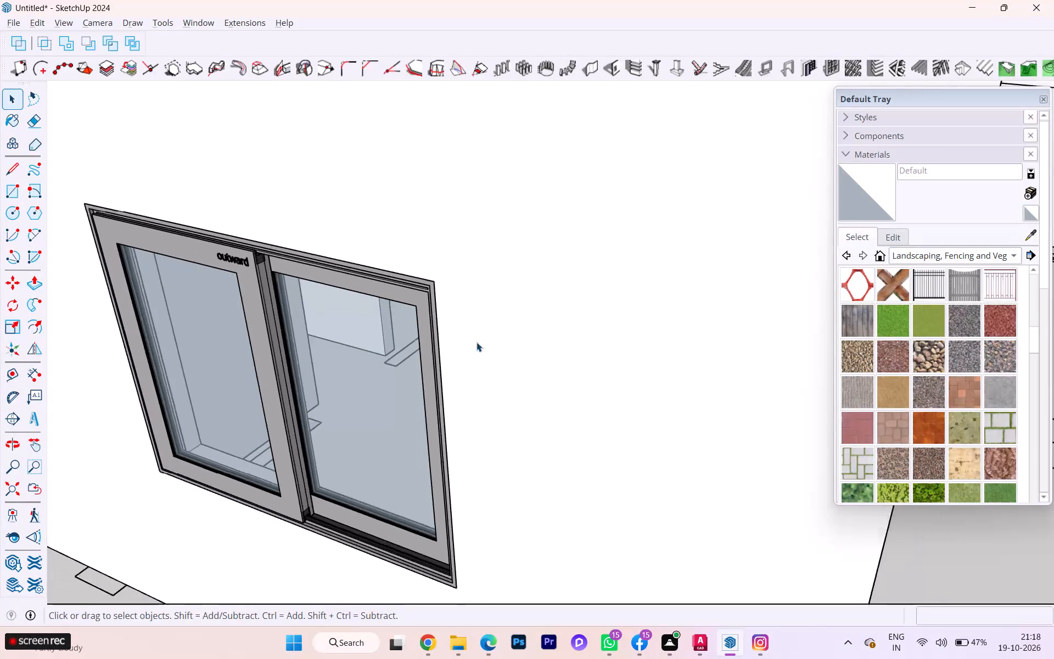
scroll(476, 342, "down", 1)
scroll(487, 448, "down", 2)
scroll(489, 455, "up", 1)
middle_click_drag(438, 517, 209, 467)
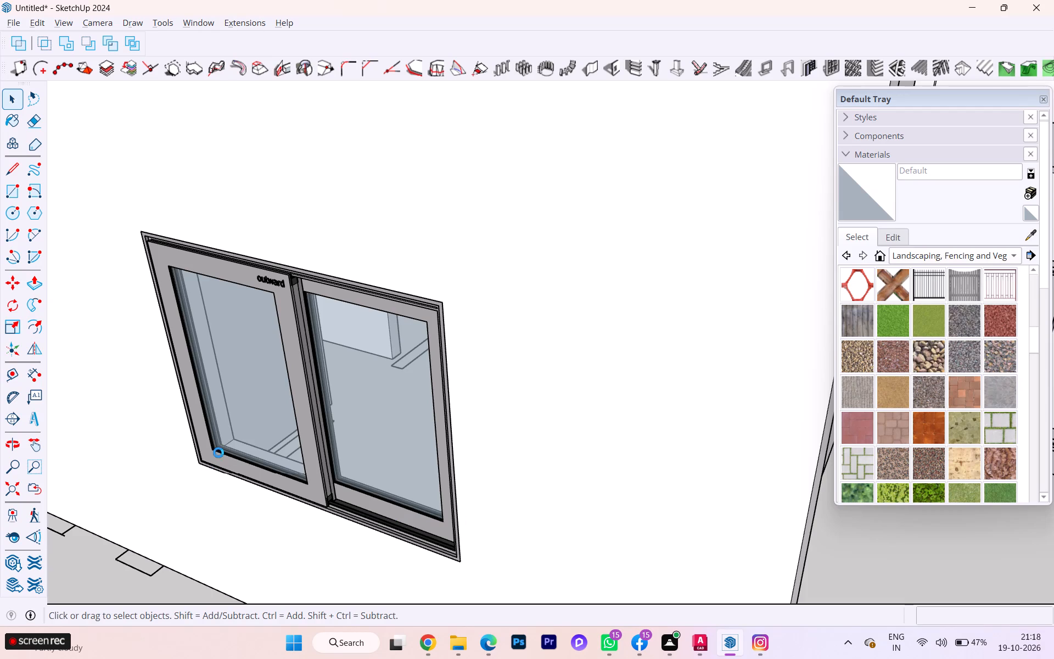
scroll(226, 444, "down", 3)
scroll(293, 415, "down", 4)
scroll(596, 434, "down", 4)
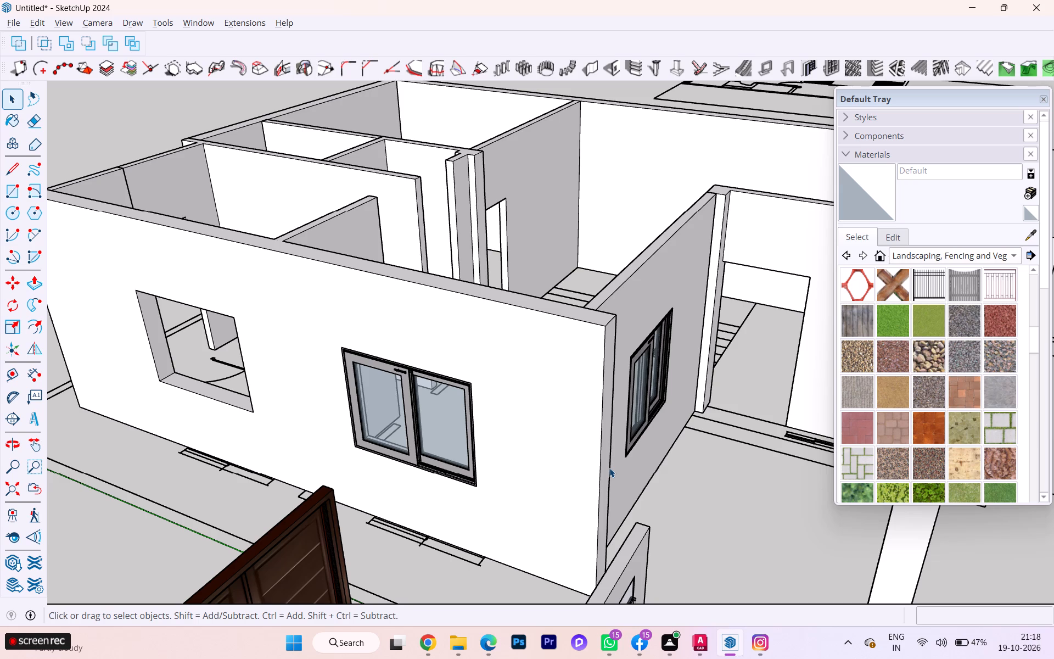
scroll(609, 468, "down", 1)
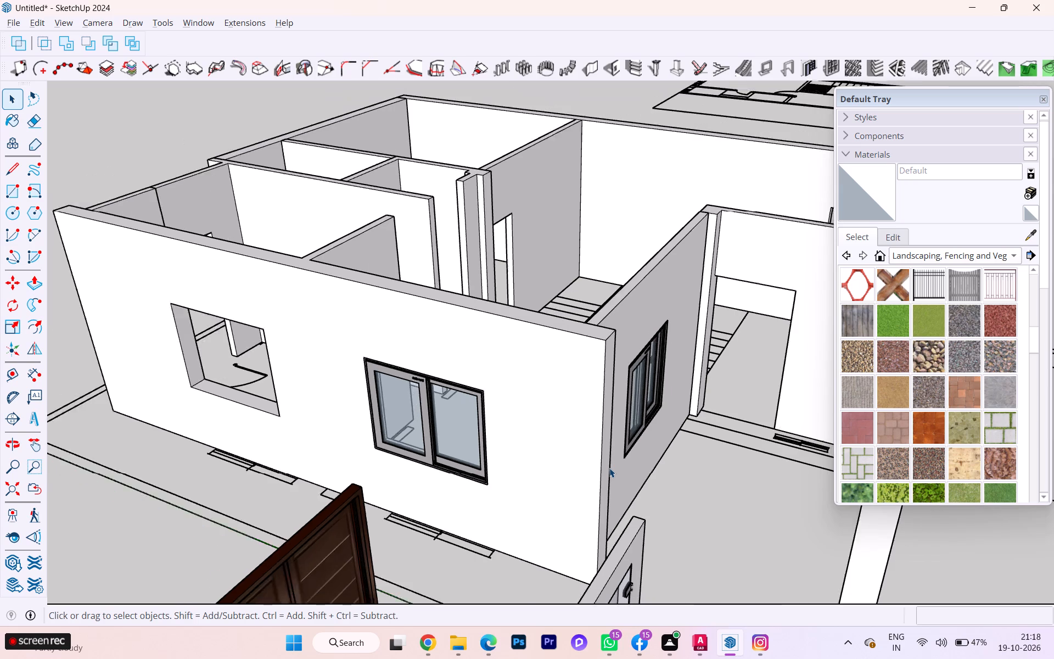
scroll(609, 468, "down", 3)
middle_click_drag(602, 472, 372, 453)
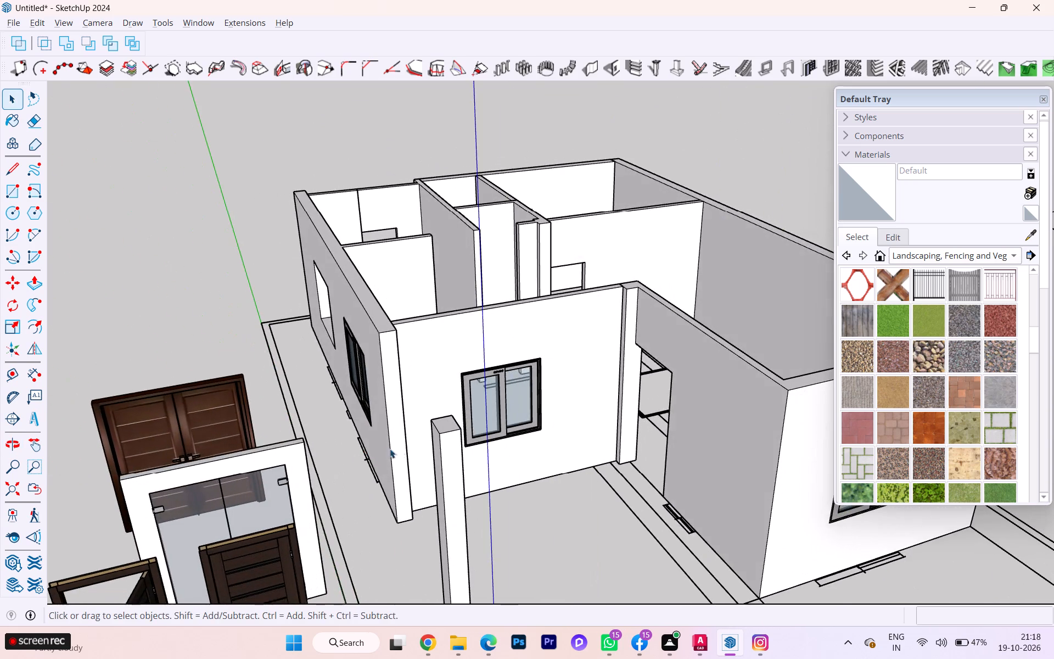
scroll(417, 452, "down", 3)
scroll(722, 473, "up", 2)
scroll(728, 473, "down", 2)
middle_click_drag(715, 479, 593, 489)
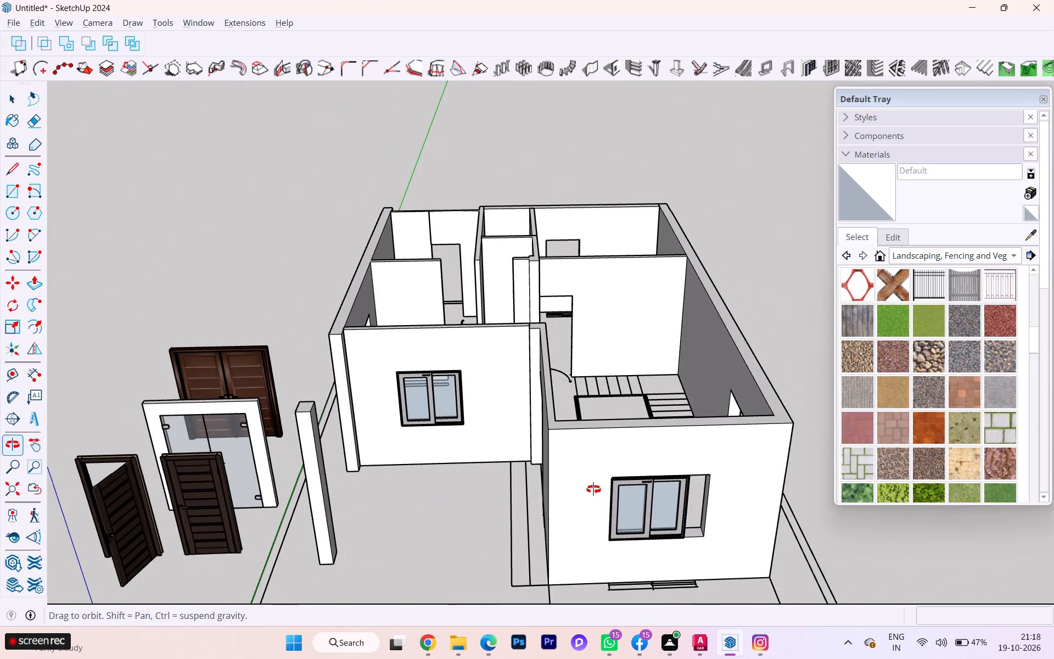
middle_click_drag(593, 489, 591, 474)
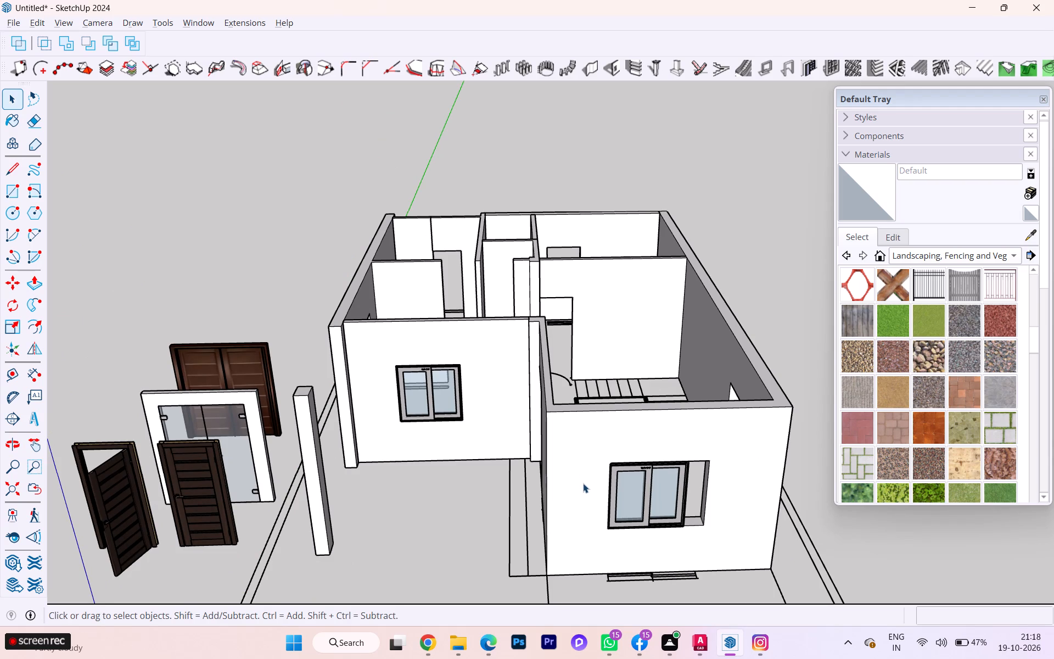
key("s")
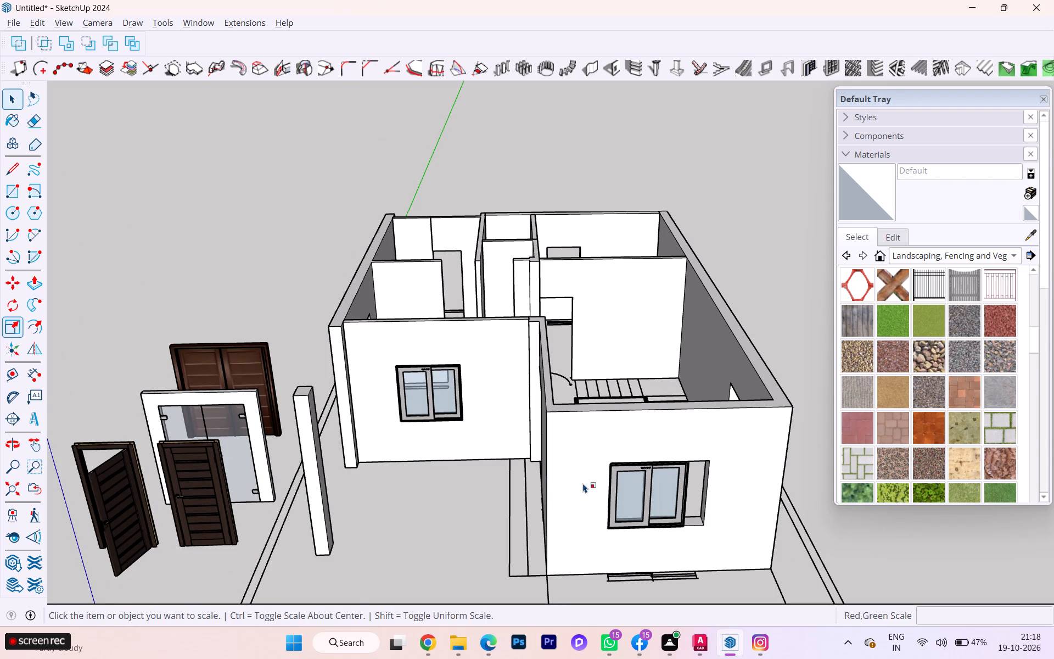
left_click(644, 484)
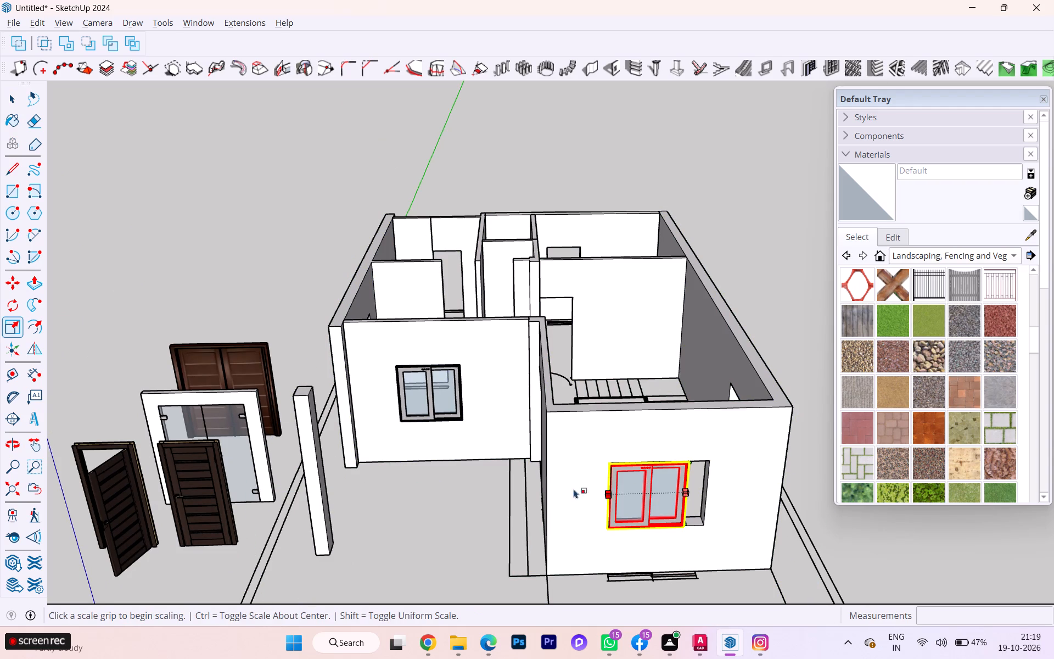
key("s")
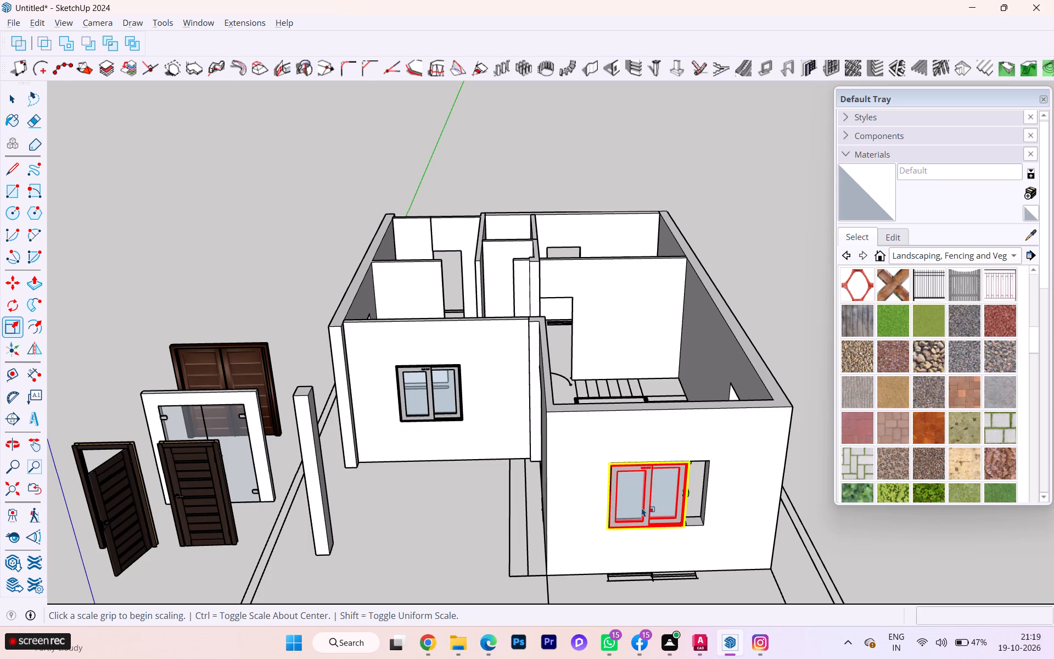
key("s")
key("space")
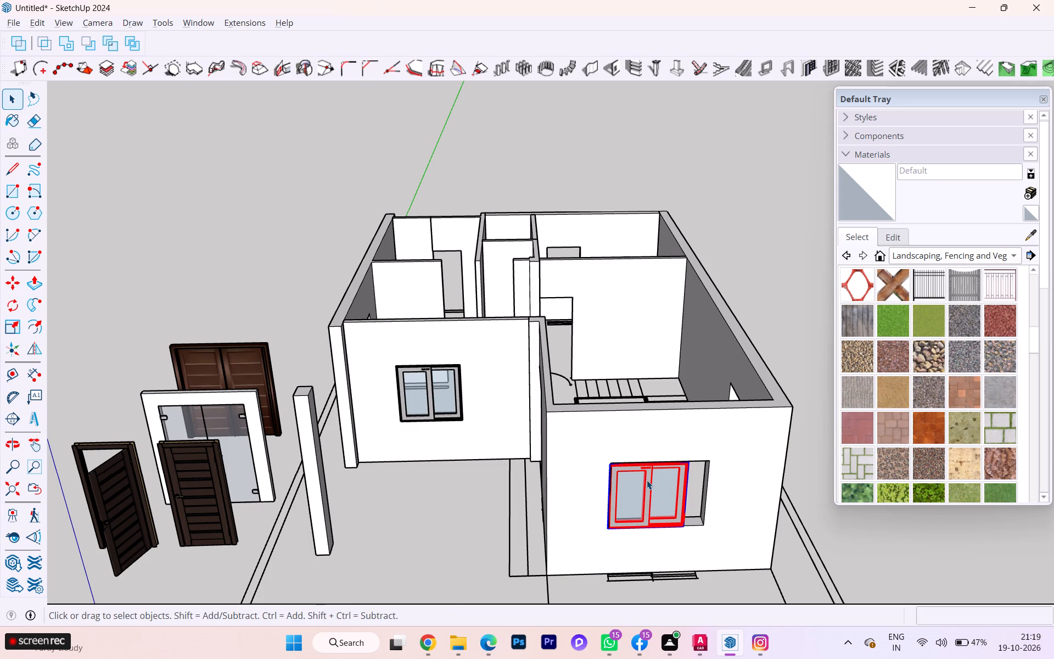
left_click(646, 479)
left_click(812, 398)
Scale the width of the window in the projecting room's front wall by about 1.26 to reach the opening's far vertical edge.
left_click(649, 484)
key("s")
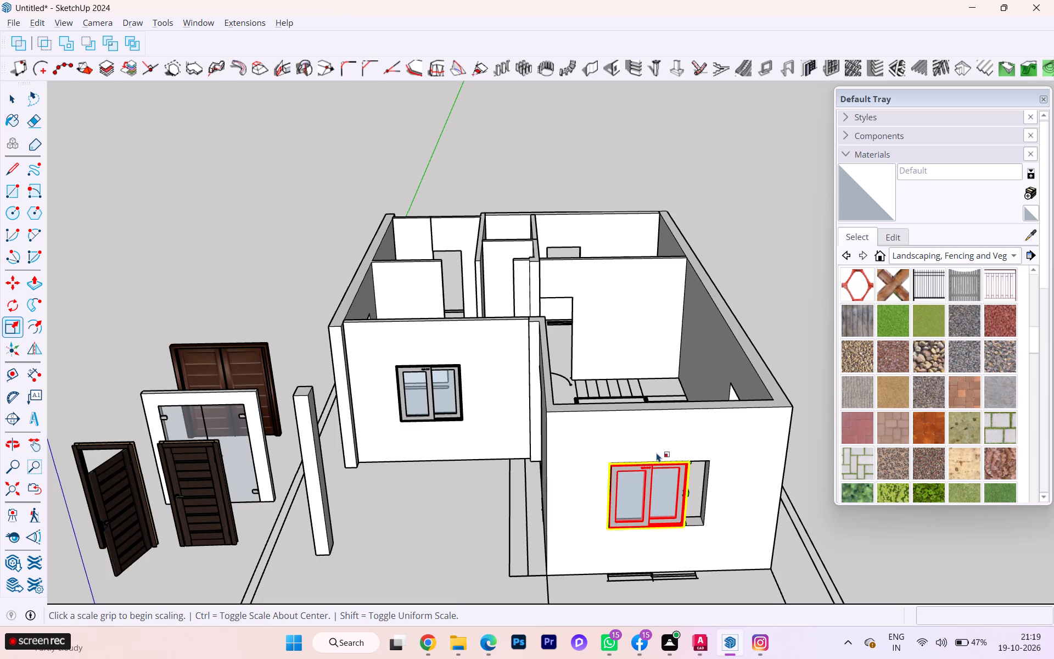
scroll(741, 469, "up", 2)
middle_click_drag(714, 480, 707, 481)
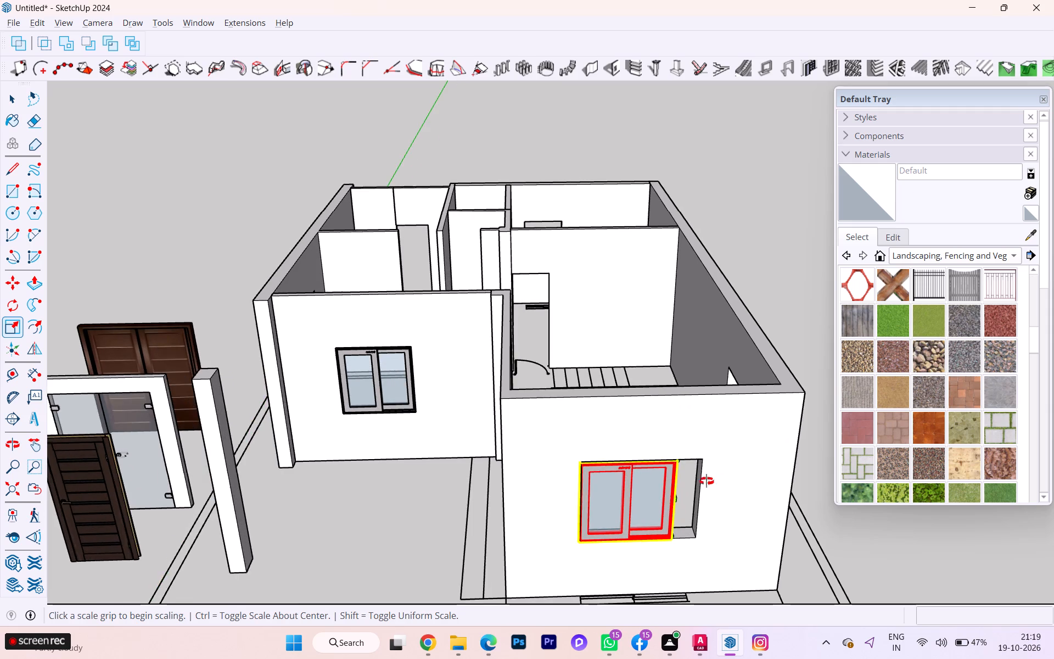
middle_click_drag(707, 481, 541, 407)
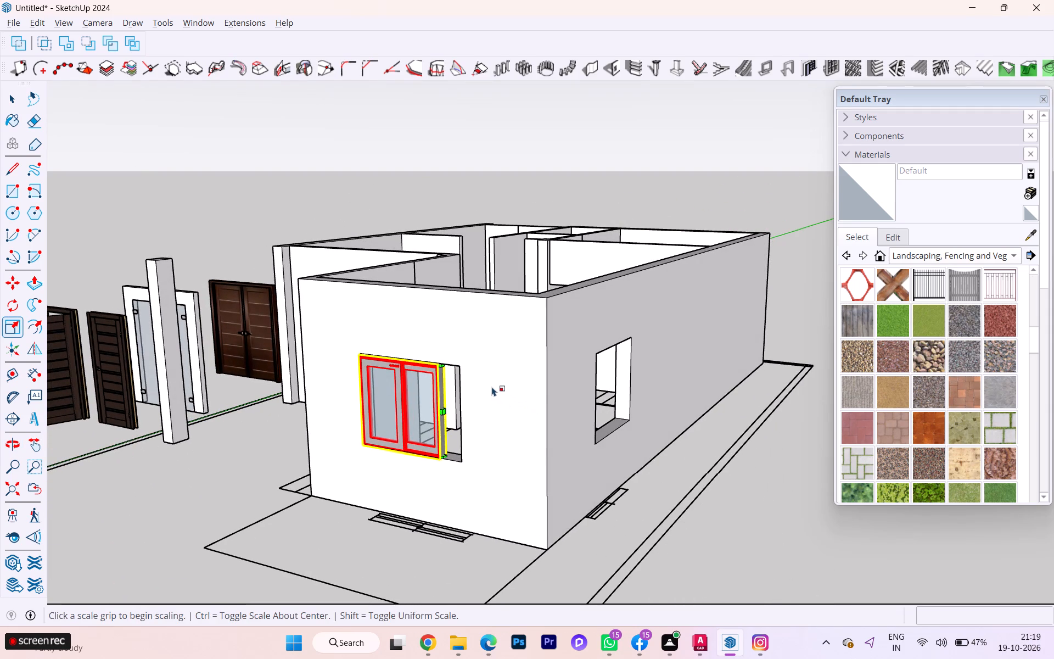
scroll(487, 377, "up", 3)
scroll(487, 377, "down", 2)
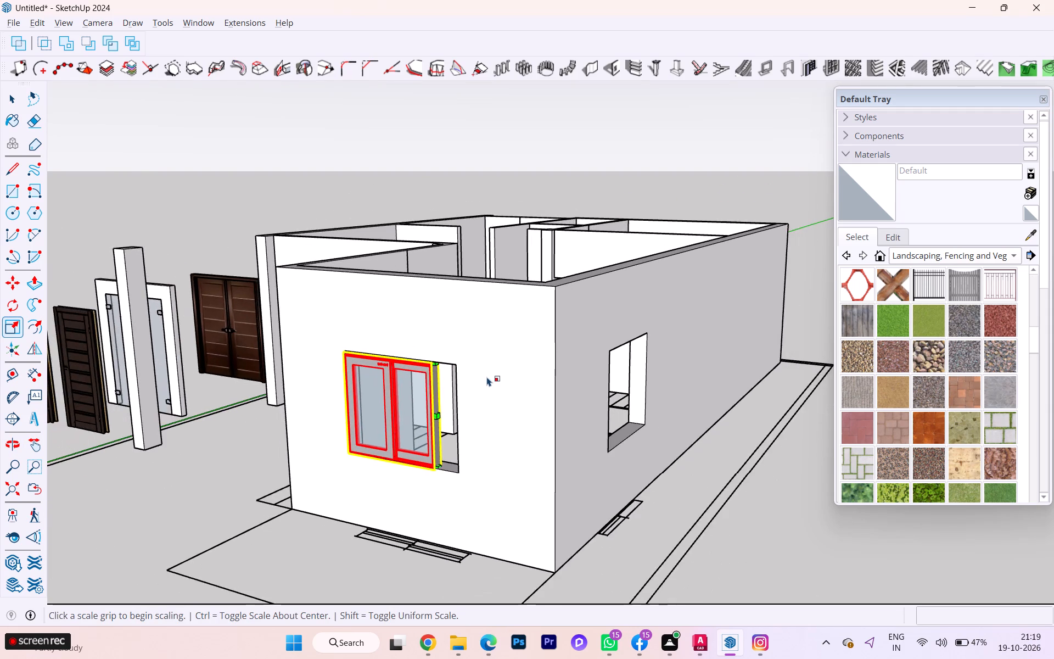
scroll(487, 377, "up", 8)
scroll(439, 356, "down", 1)
scroll(439, 356, "up", 4)
scroll(400, 369, "down", 1)
scroll(400, 369, "up", 6)
scroll(407, 360, "down", 1)
scroll(407, 360, "up", 4)
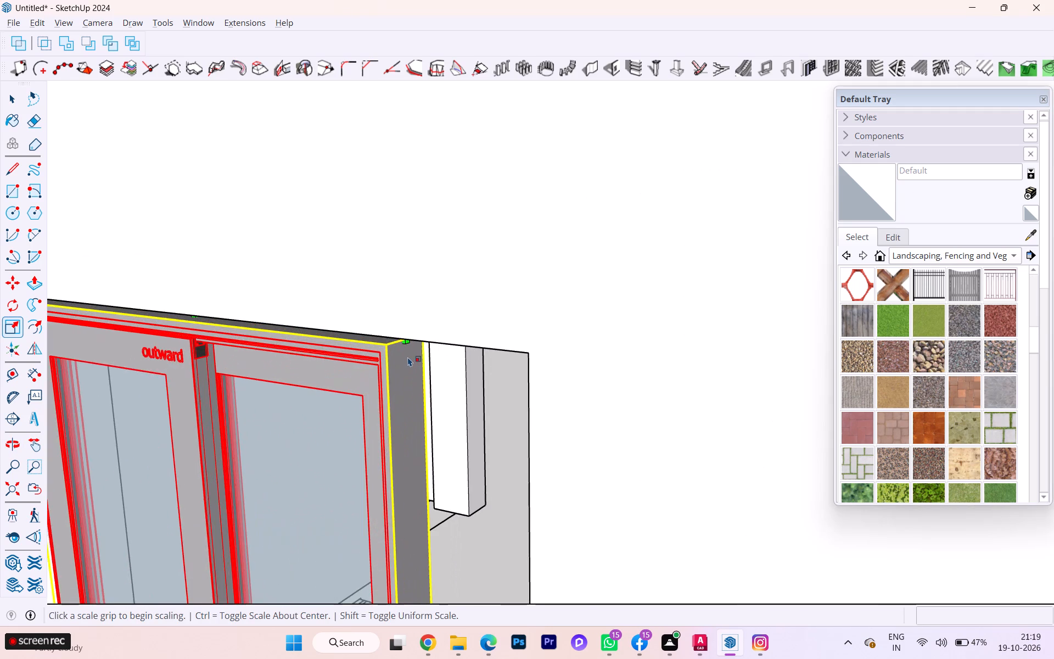
scroll(411, 349, "down", 3)
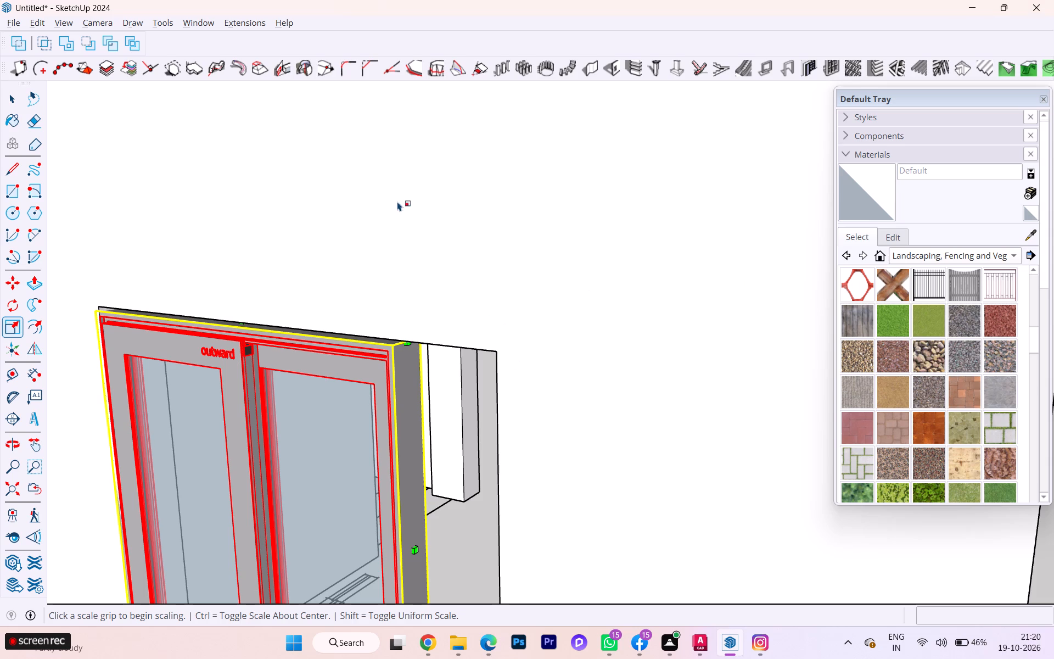
scroll(397, 202, "down", 6)
scroll(395, 202, "up", 3)
scroll(394, 203, "down", 4)
scroll(425, 331, "up", 4)
left_click(393, 449)
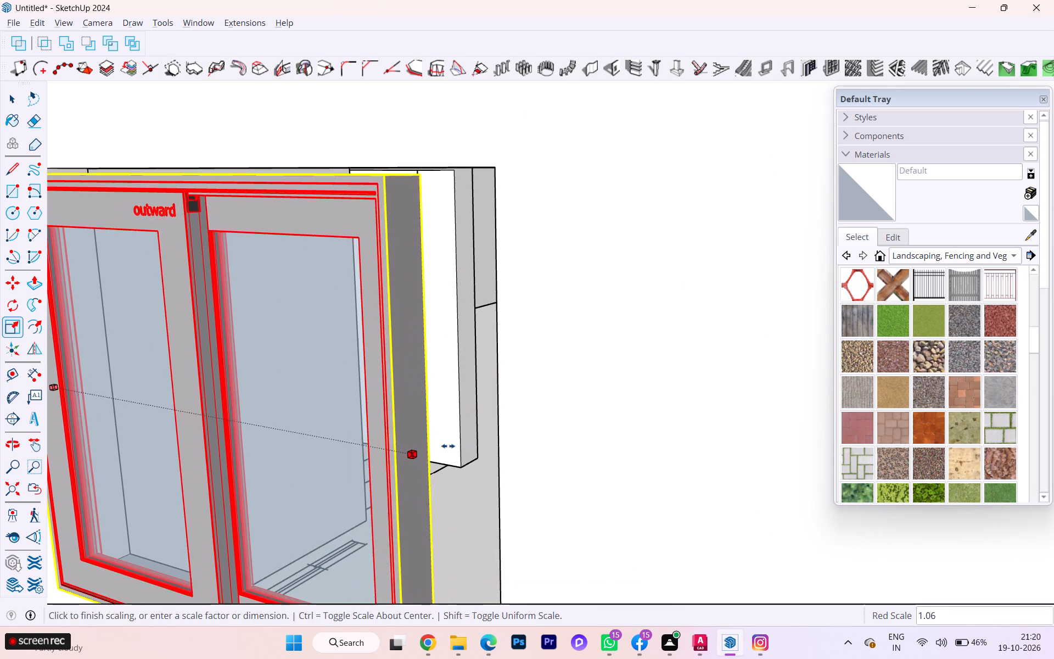
left_click(495, 441)
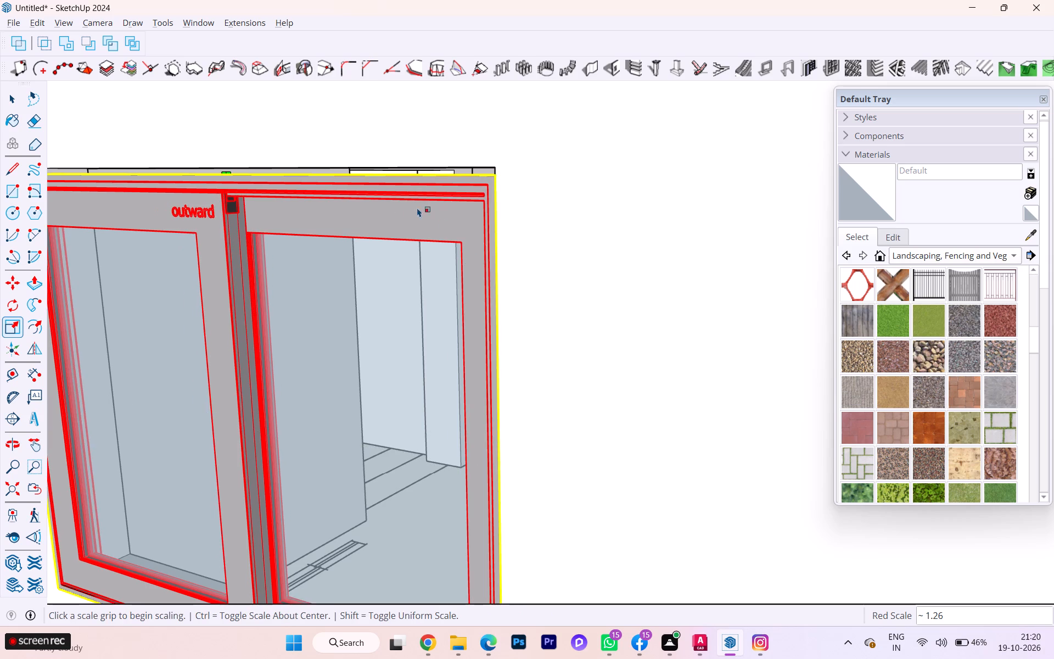
Scale the projecting room's front window height from its top by about 1.01 to meet the opening's upper edge, and deselect it.
scroll(395, 206, "down", 2)
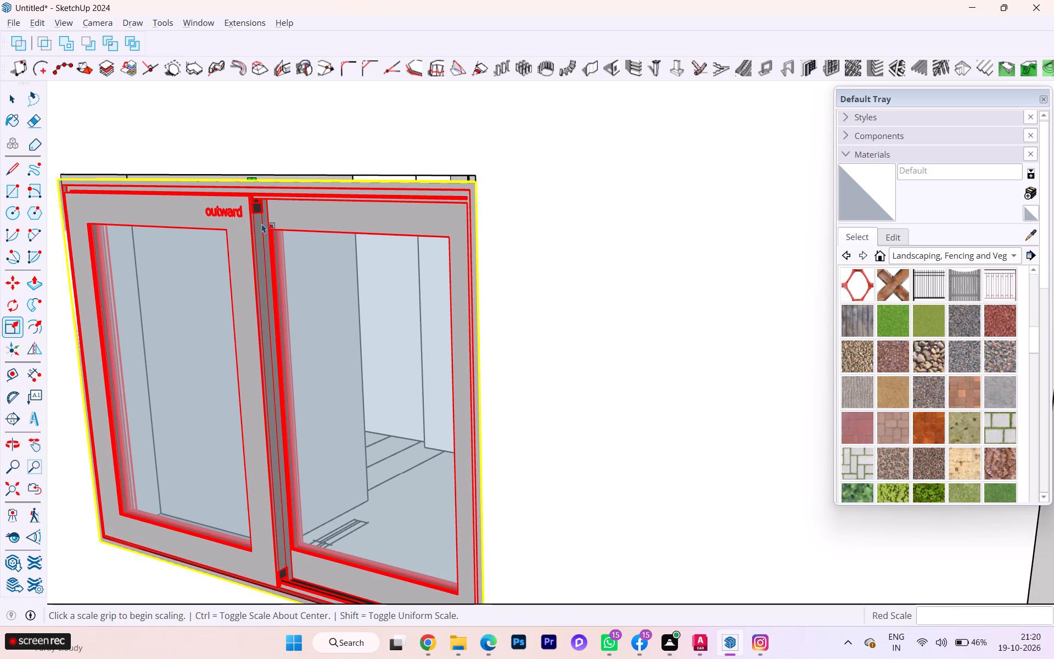
scroll(262, 224, "down", 1)
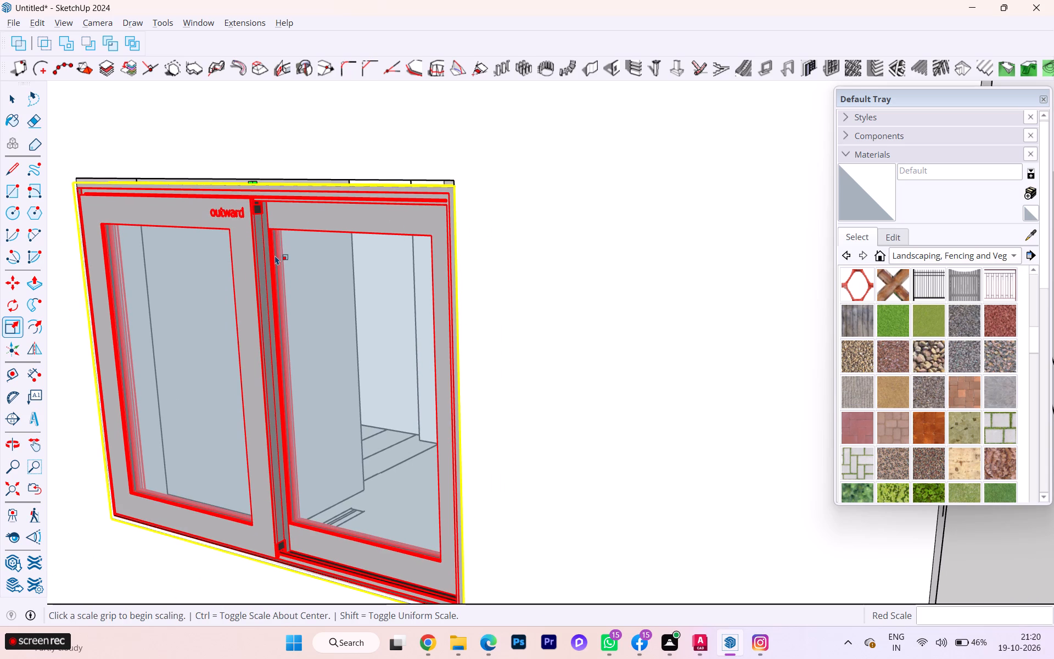
scroll(250, 208, "up", 3)
middle_click_drag(250, 202, 257, 272)
scroll(257, 272, "down", 1)
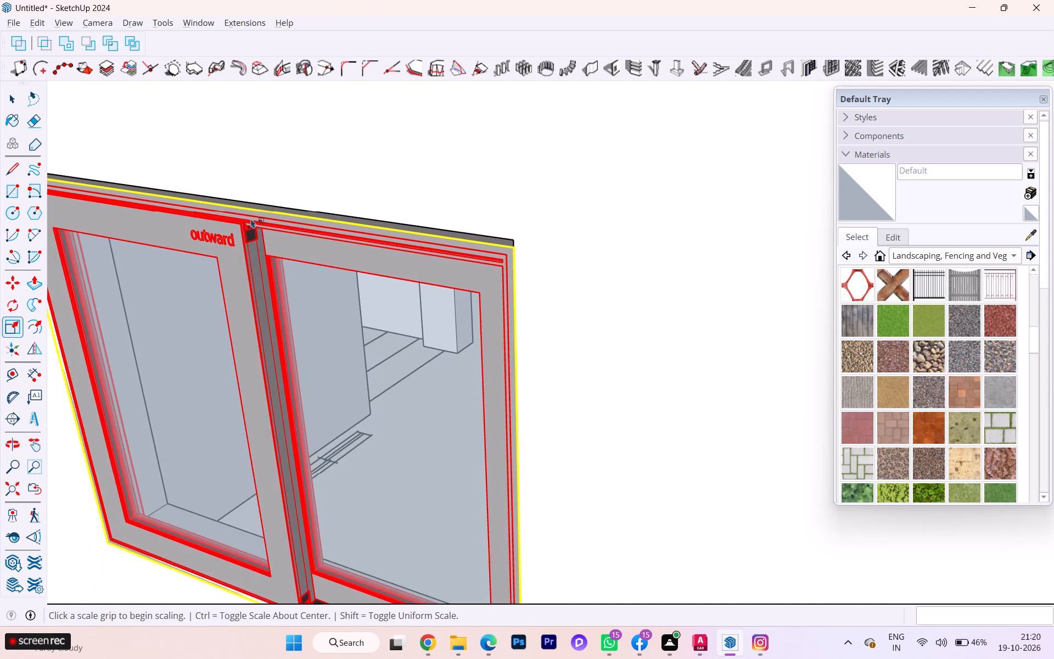
middle_click_drag(251, 195, 268, 170)
scroll(221, 187, "up", 3)
scroll(221, 189, "down", 1)
scroll(221, 190, "up", 5)
scroll(240, 201, "down", 1)
middle_click_drag(264, 169, 272, 162)
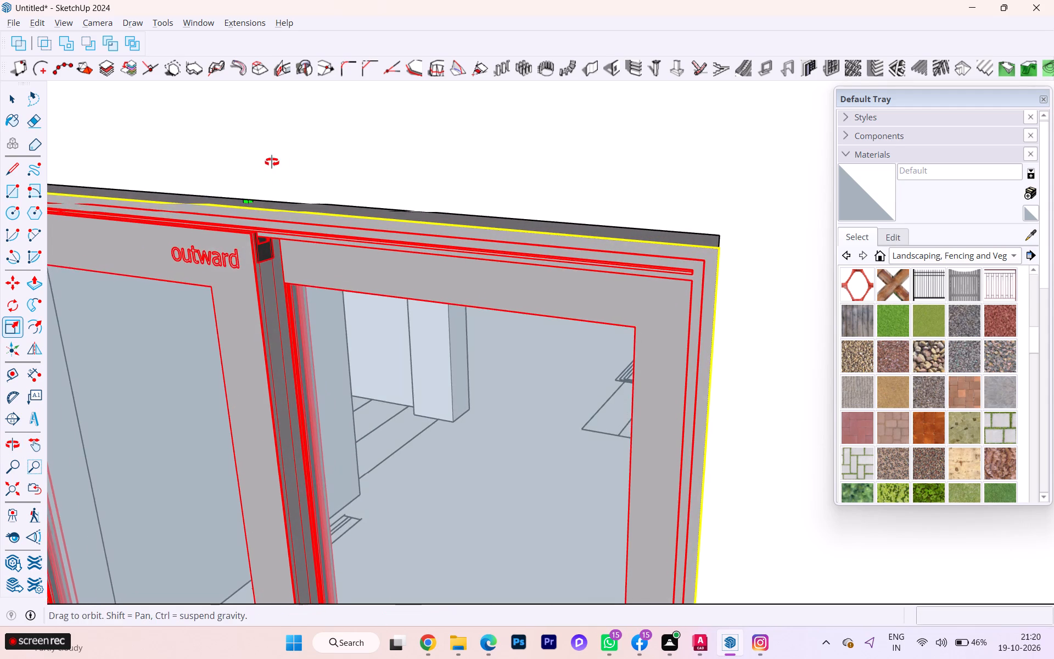
middle_click_drag(272, 162, 281, 152)
left_click(240, 208)
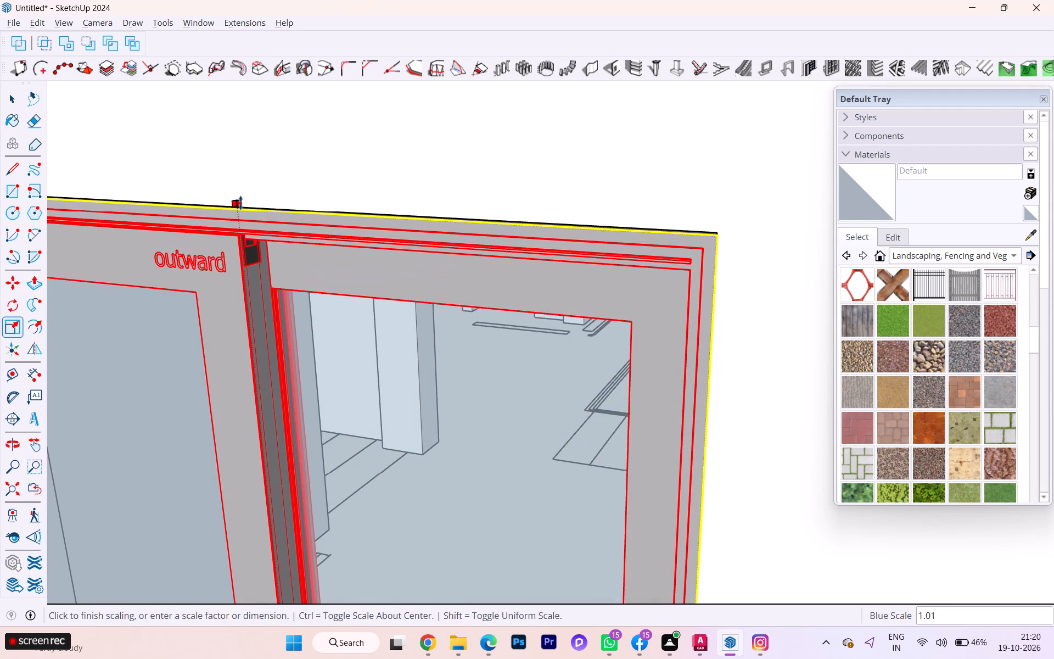
left_click(240, 203)
scroll(263, 189, "down", 4)
scroll(265, 189, "up", 1)
scroll(266, 190, "down", 1)
scroll(293, 192, "up", 1)
scroll(306, 194, "down", 13)
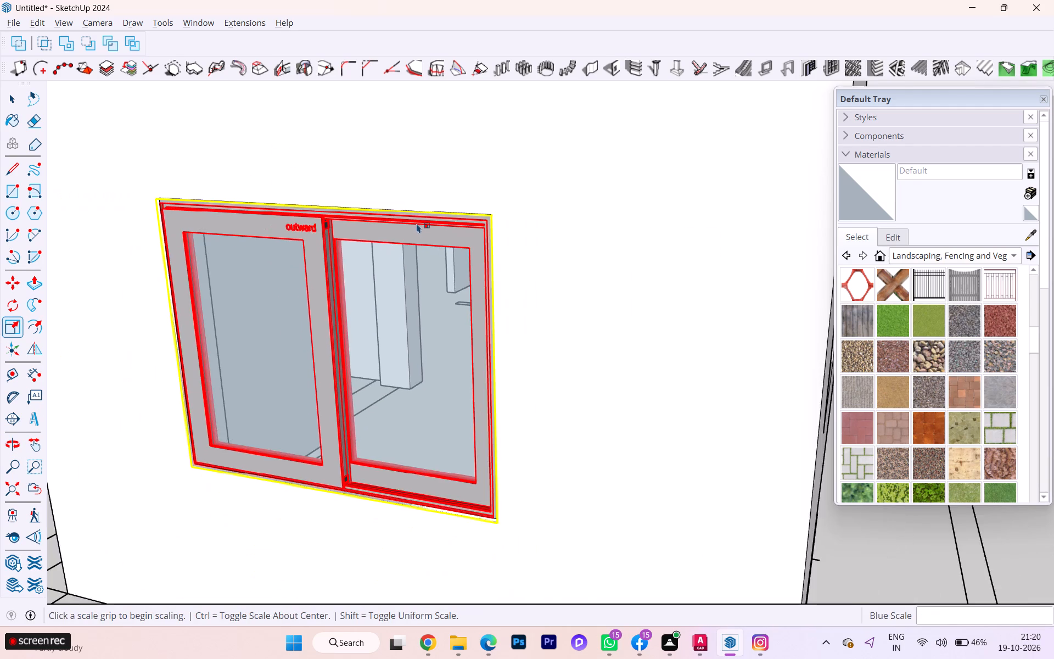
scroll(419, 234, "up", 1)
scroll(422, 263, "down", 3)
scroll(426, 259, "up", 1)
scroll(426, 259, "down", 3)
scroll(426, 259, "up", 2)
scroll(426, 259, "down", 1)
scroll(426, 263, "up", 1)
scroll(426, 263, "down", 1)
scroll(426, 263, "up", 1)
scroll(426, 263, "down", 8)
scroll(440, 267, "up", 1)
scroll(440, 267, "down", 2)
left_click(181, 378)
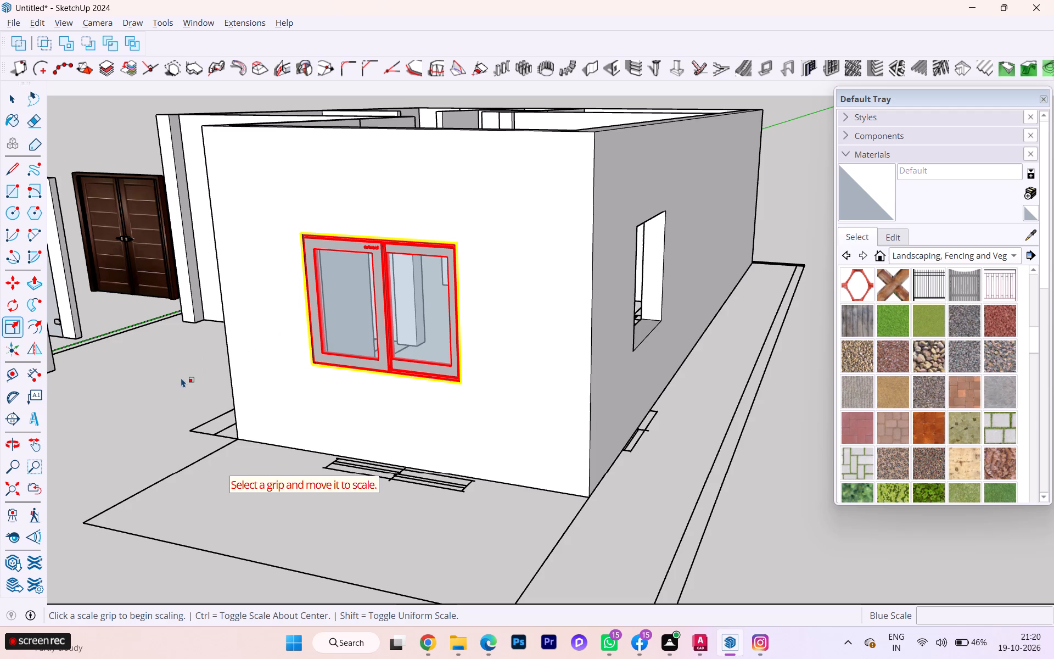
key("Escape")
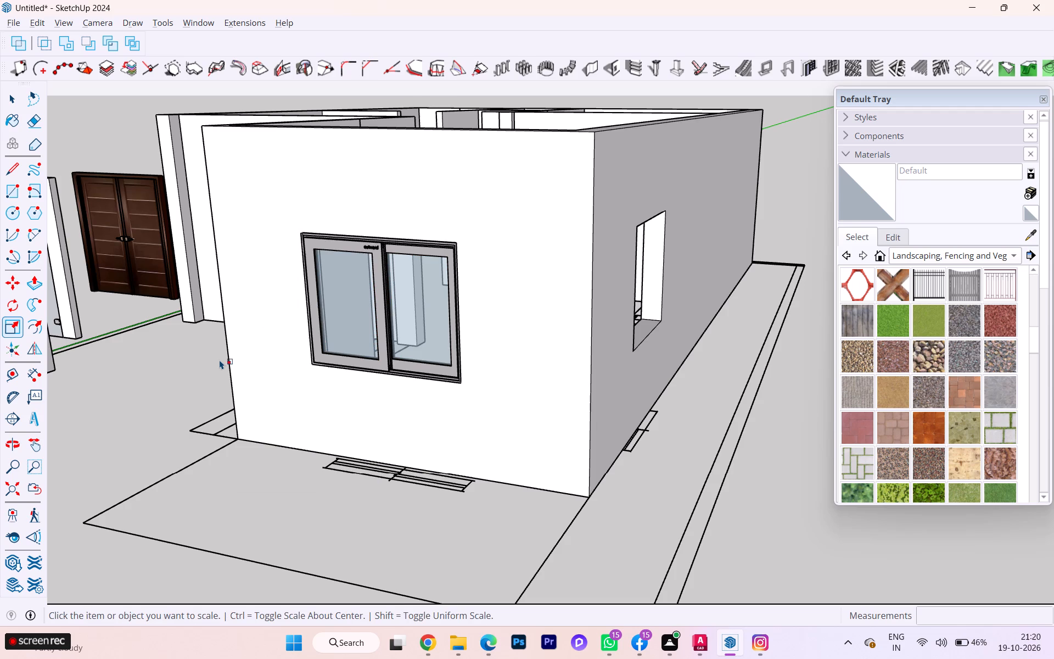
Copy the side-wall window by its lower corner about 9' 9 9/16" along the wall to the empty opening's matching lower corner.
scroll(137, 390, "down", 2)
scroll(137, 392, "up", 1)
scroll(138, 399, "down", 1)
scroll(234, 396, "down", 1)
scroll(236, 396, "up", 1)
scroll(237, 397, "down", 3)
scroll(398, 400, "up", 2)
scroll(399, 400, "down", 2)
scroll(624, 421, "down", 3)
scroll(556, 446, "down", 2)
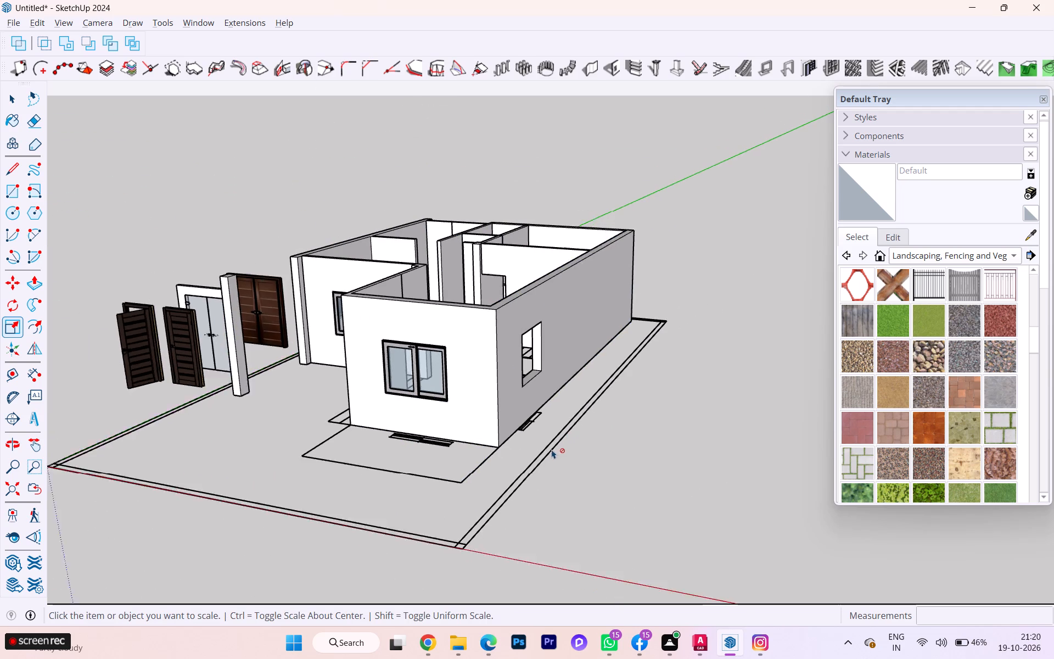
middle_click_drag(527, 454, 968, 464)
middle_click_drag(438, 438, 648, 450)
scroll(498, 418, "up", 3)
scroll(498, 418, "down", 2)
scroll(498, 418, "up", 2)
scroll(494, 417, "down", 1)
scroll(494, 417, "up", 5)
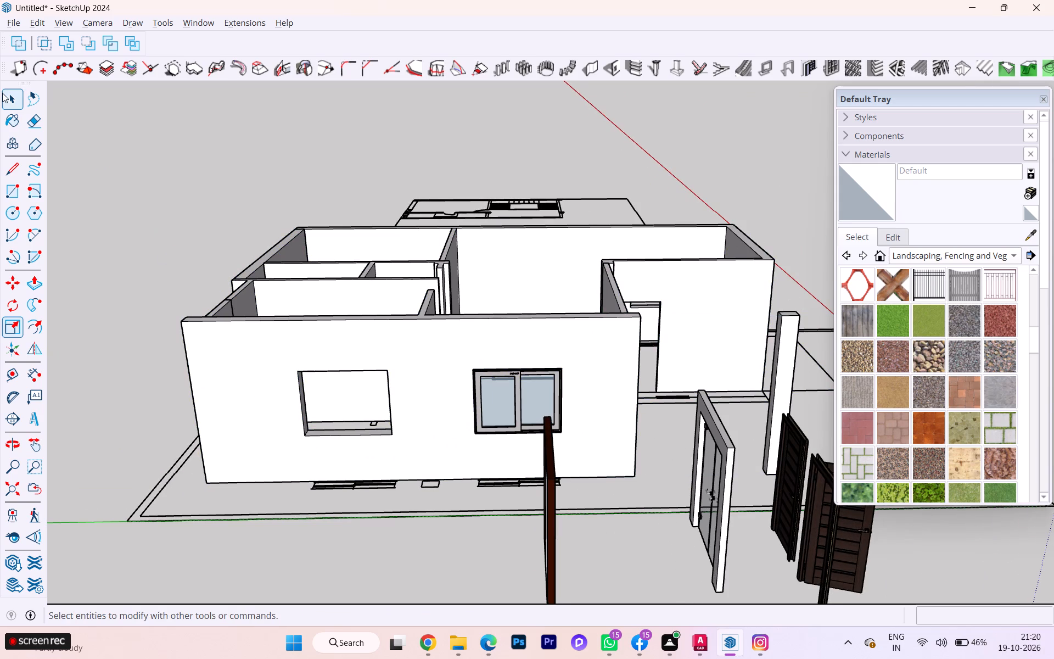
left_click(2, 93)
left_click(493, 428)
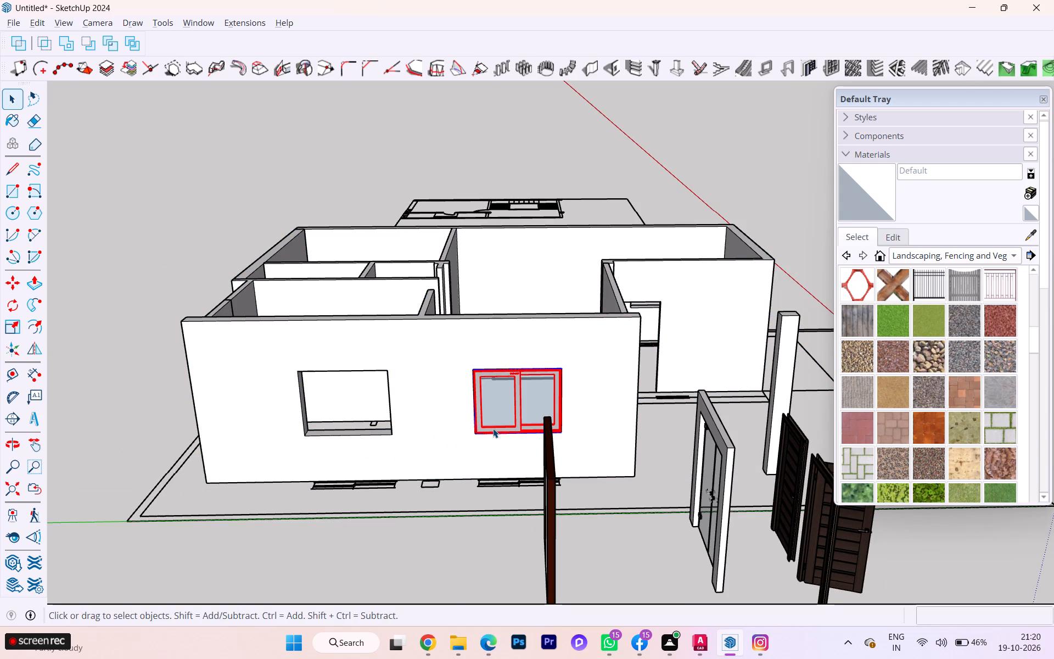
key("m")
key("Return")
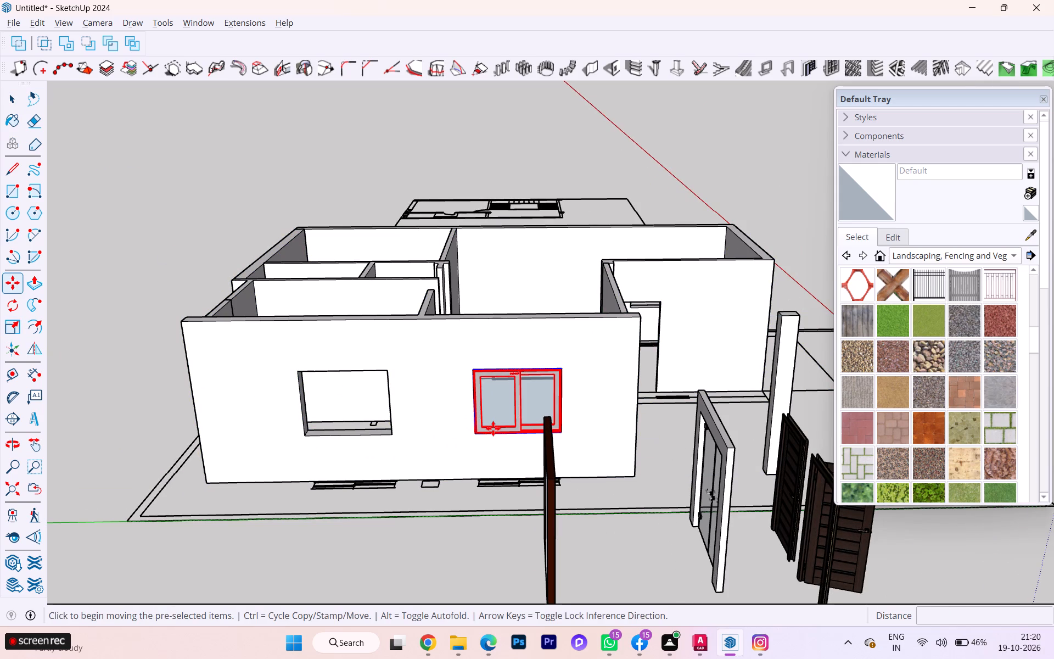
left_click(475, 430)
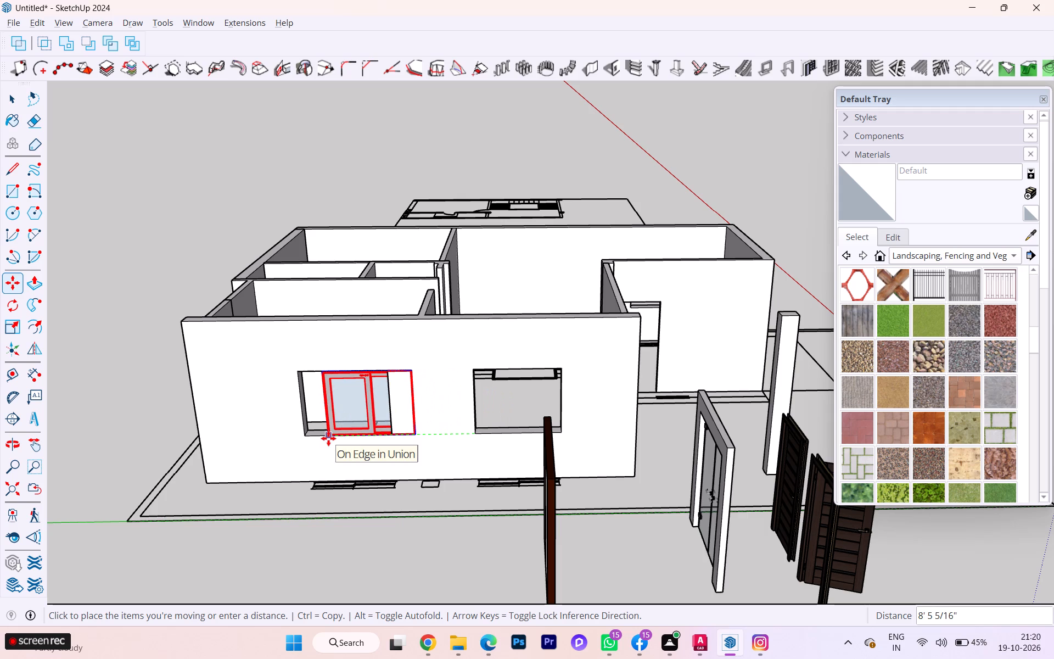
scroll(282, 423, "up", 4)
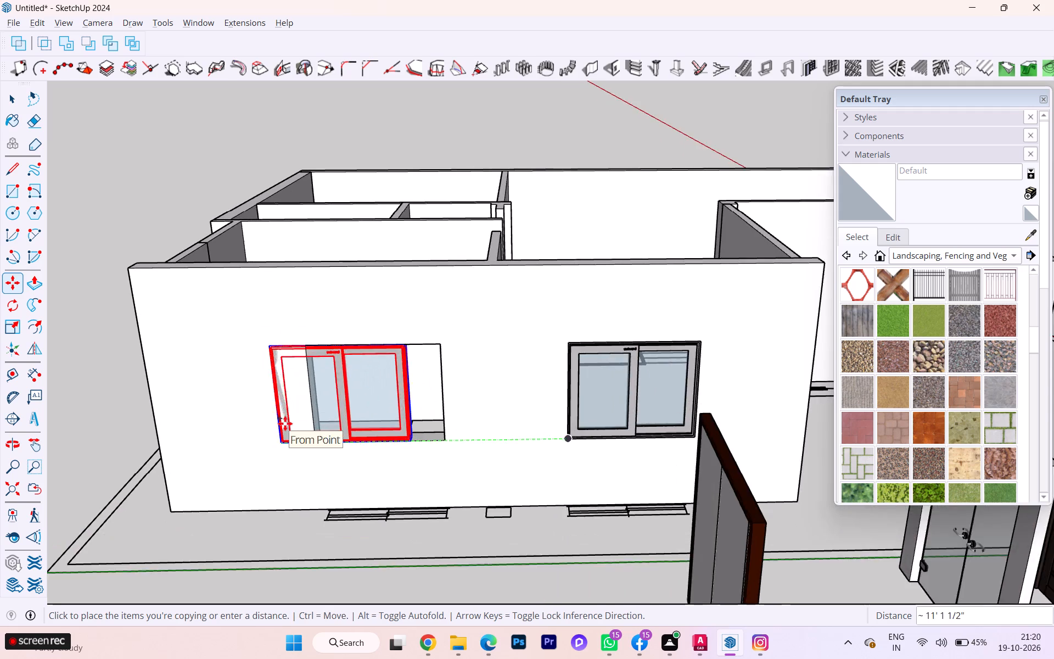
scroll(285, 423, "up", 1)
scroll(332, 434, "up", 5)
scroll(327, 438, "down", 1)
left_click(315, 448)
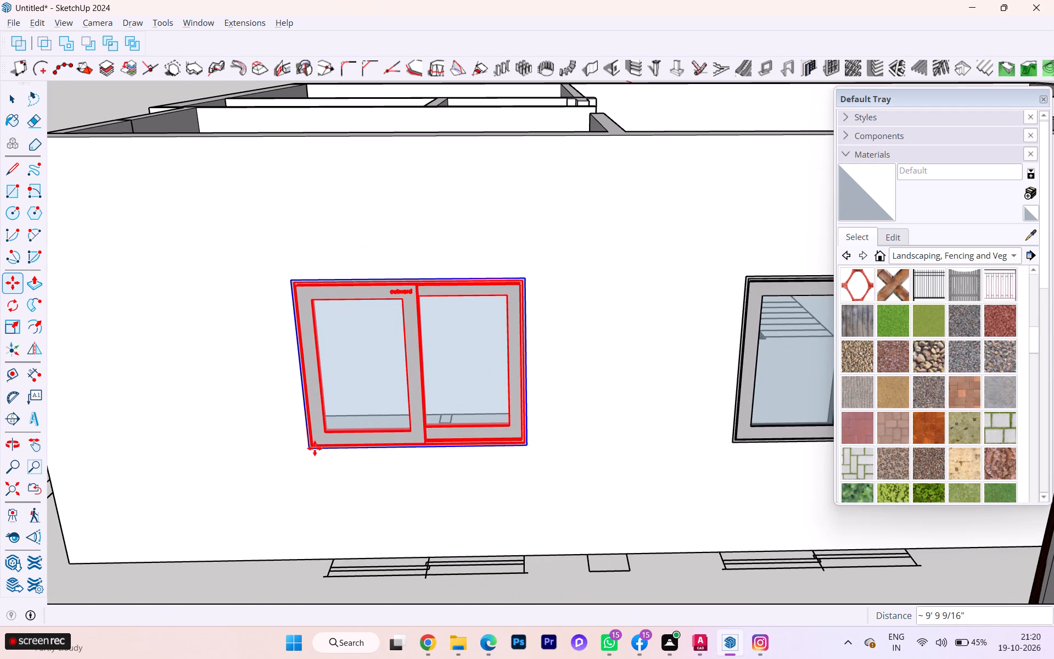
Deselect the copied side-wall window and examine the house round to the end wall with the empty window openings and doorway.
scroll(329, 426, "down", 6)
scroll(332, 452, "up", 6)
scroll(332, 453, "down", 1)
scroll(269, 478, "down", 3)
scroll(211, 504, "down", 3)
scroll(334, 498, "up", 1)
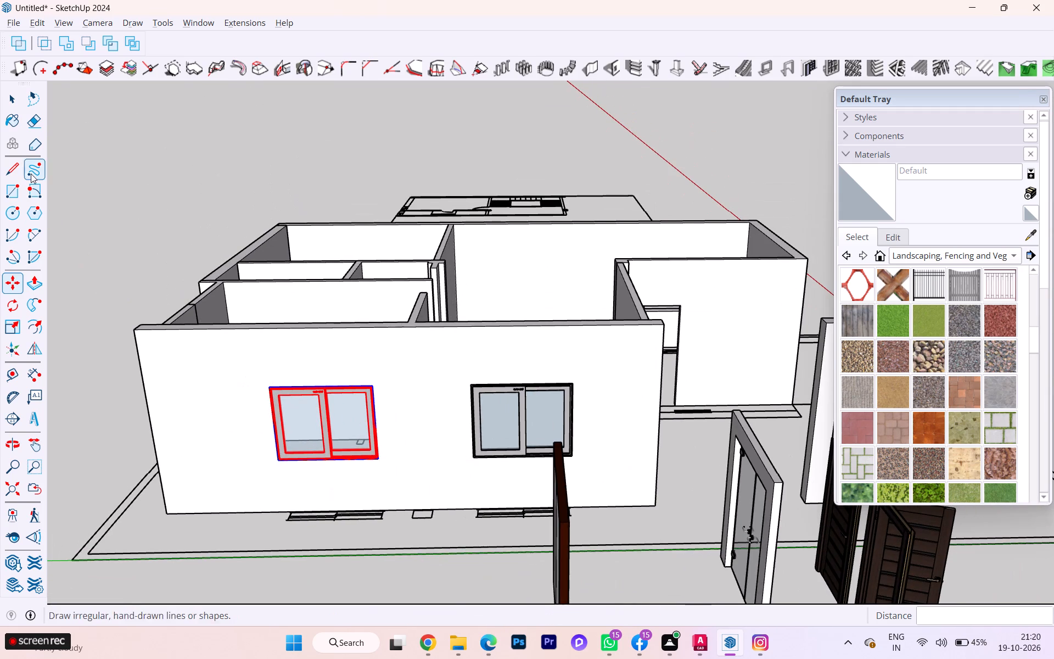
left_click(21, 104)
scroll(300, 456, "down", 3)
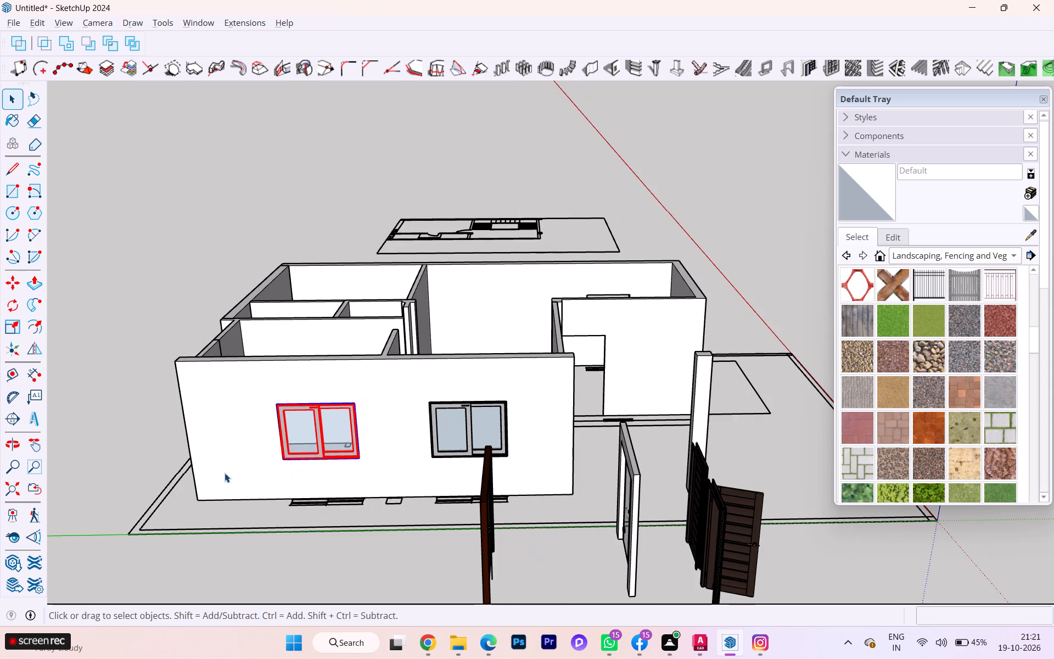
left_click(147, 446)
scroll(296, 455, "down", 1)
middle_click_drag(347, 453, 587, 439)
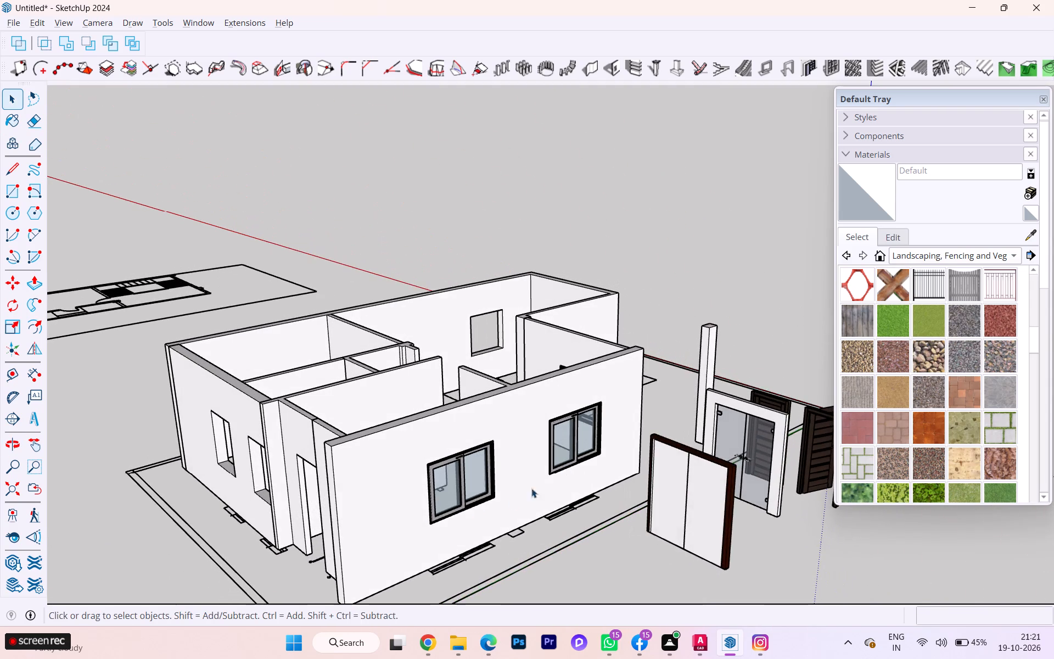
scroll(458, 518, "up", 1)
scroll(456, 514, "down", 3)
scroll(459, 510, "up", 3)
scroll(453, 508, "down", 3)
scroll(369, 501, "down", 2)
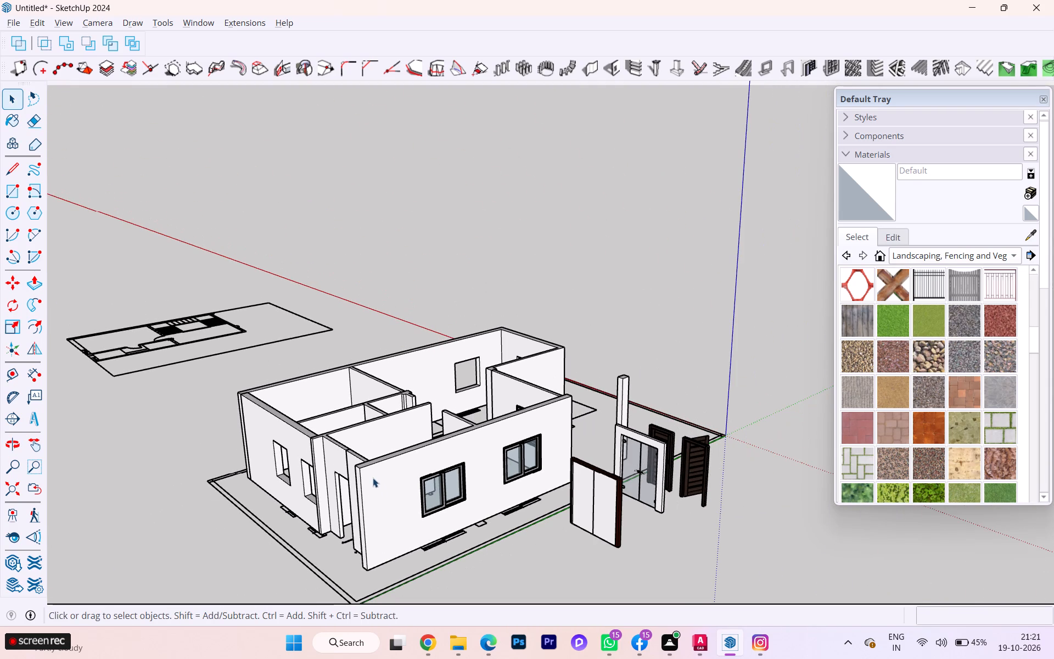
scroll(372, 479, "down", 4)
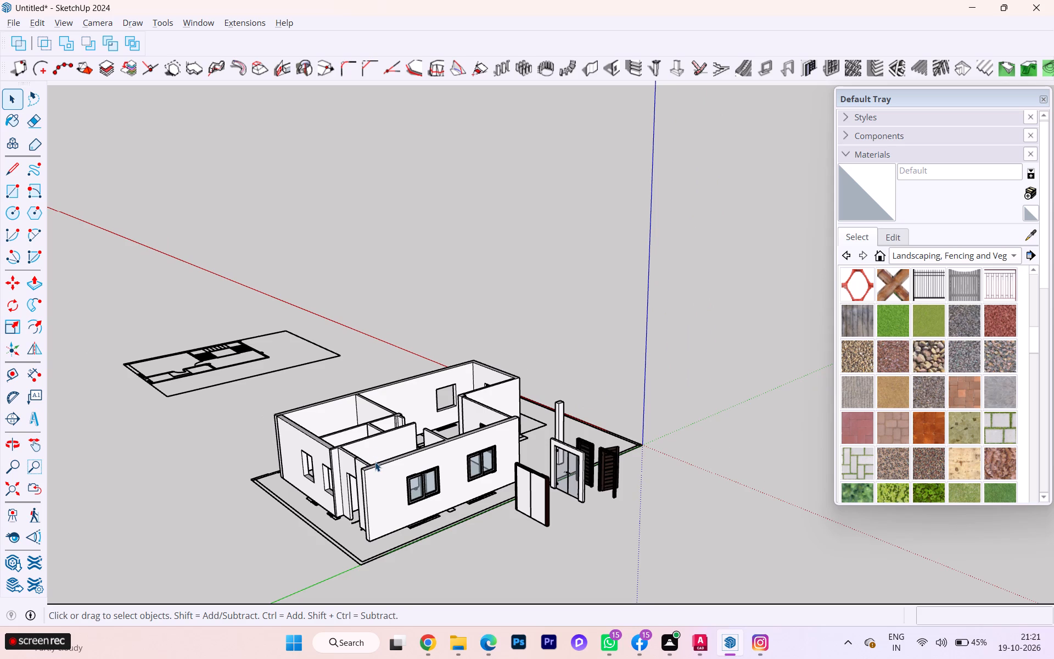
scroll(268, 559, "down", 2)
scroll(268, 559, "up", 10)
scroll(332, 551, "down", 3)
scroll(333, 551, "up", 6)
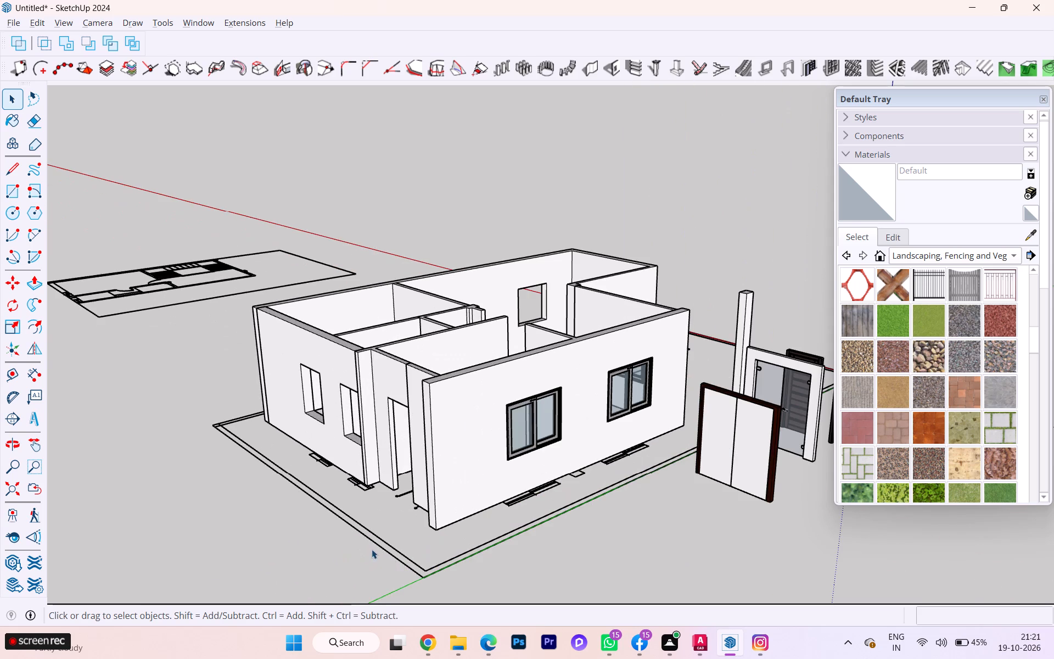
middle_click_drag(440, 516, 568, 490)
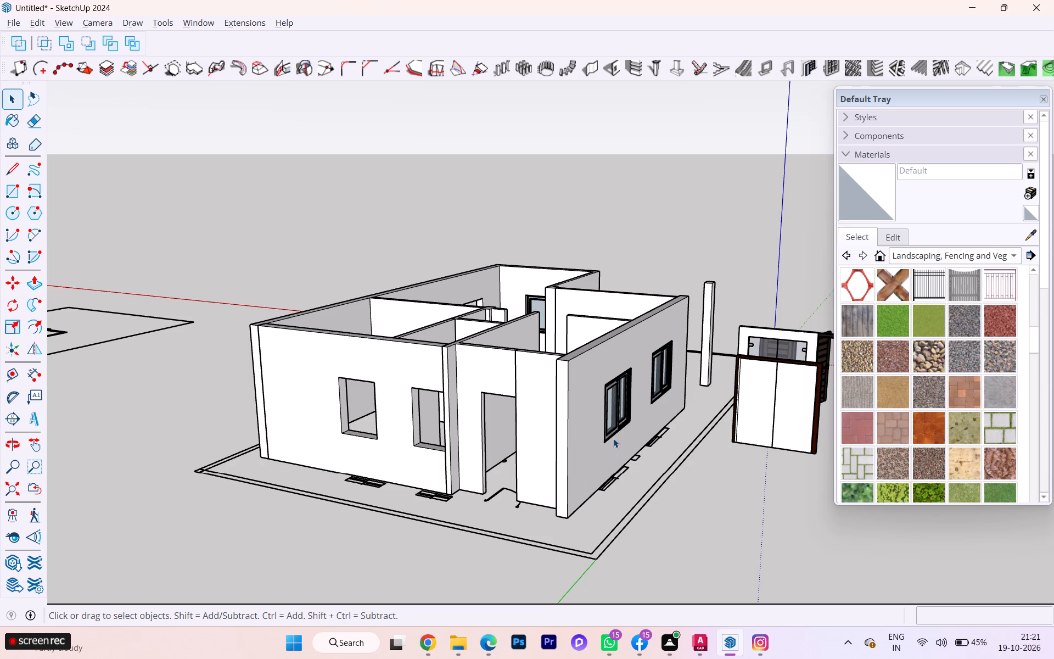
Copy the side-wall window nearest the corner about 18' 2 7/8" to the ground area outside the end wall's empty openings.
left_click(609, 428)
key("m")
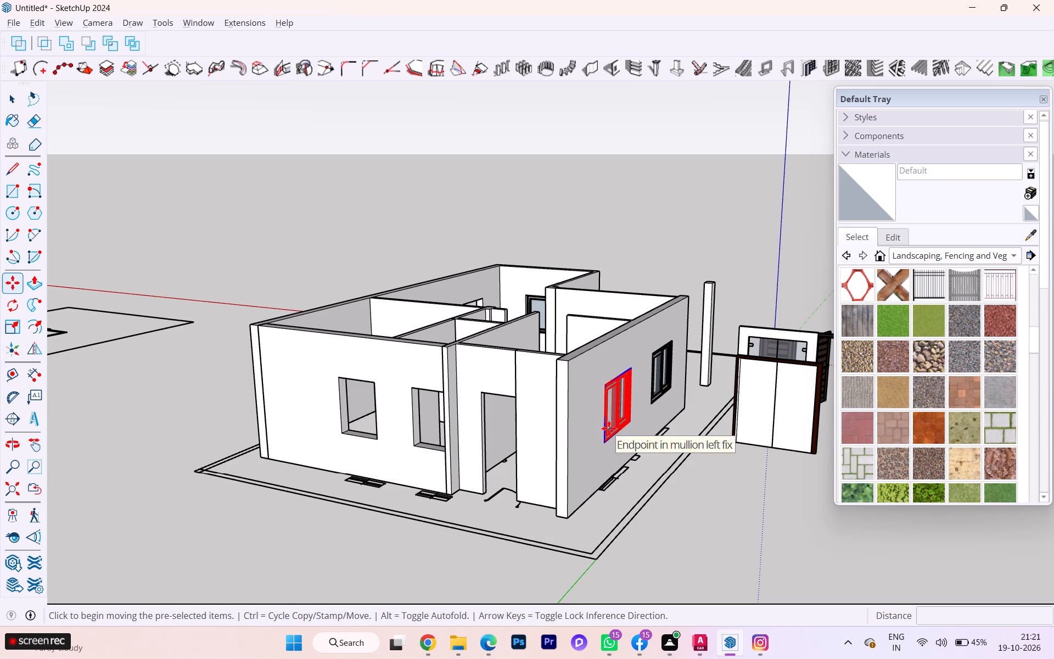
key("Return")
left_click(609, 428)
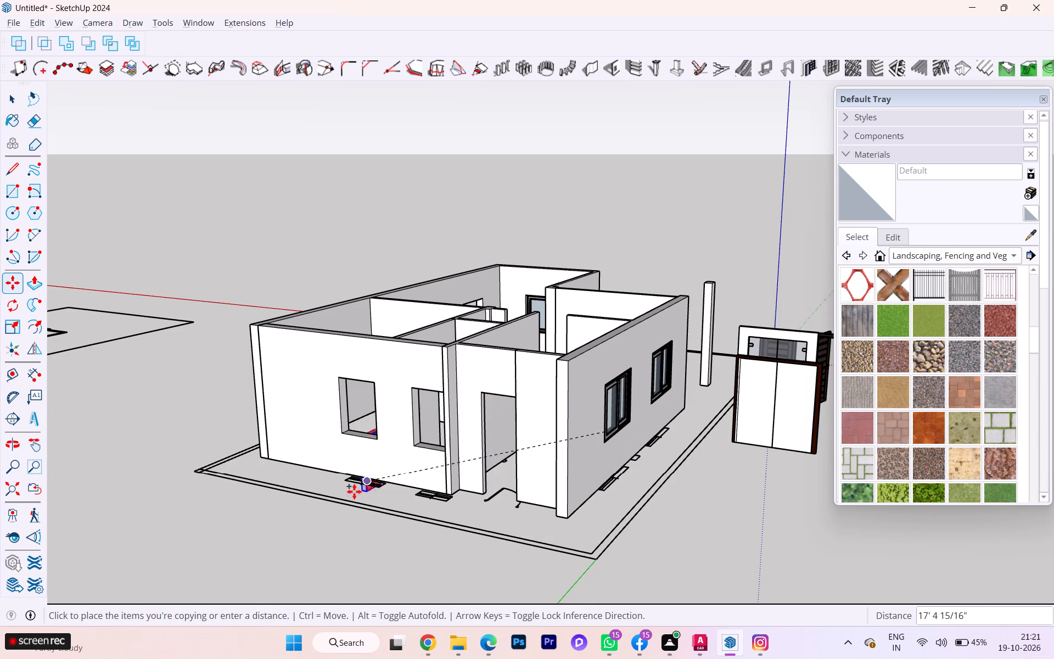
scroll(347, 475, "up", 5)
scroll(333, 468, "down", 1)
scroll(333, 468, "up", 3)
scroll(333, 468, "down", 1)
scroll(333, 468, "up", 3)
scroll(333, 468, "down", 1)
scroll(330, 467, "up", 1)
scroll(315, 417, "up", 1)
scroll(316, 415, "down", 1)
scroll(317, 414, "up", 2)
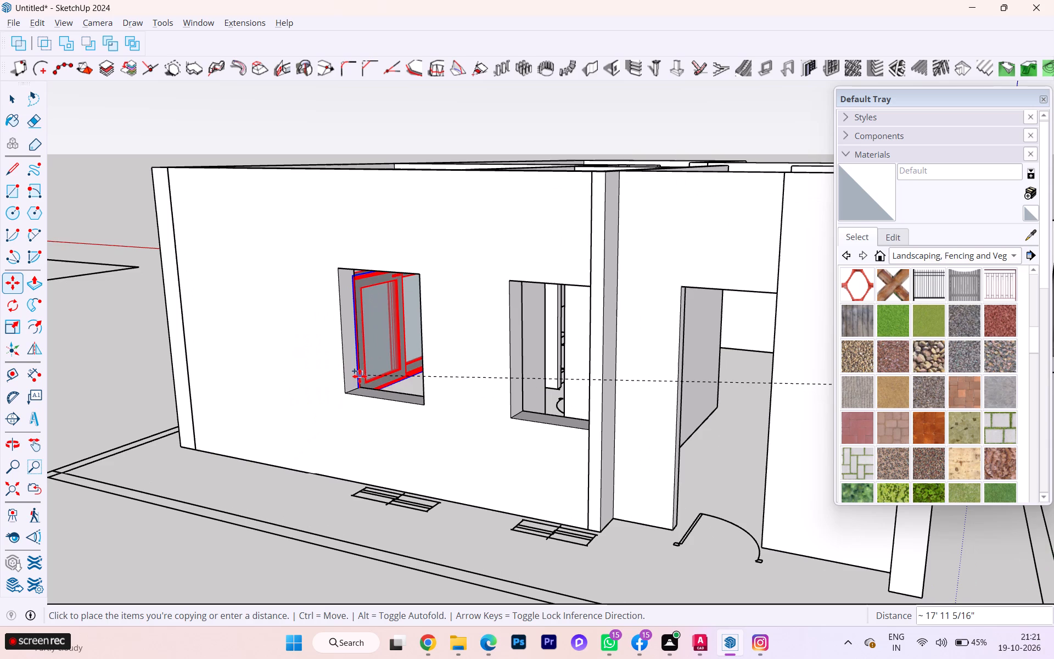
scroll(244, 510, "down", 3)
scroll(243, 540, "up", 1)
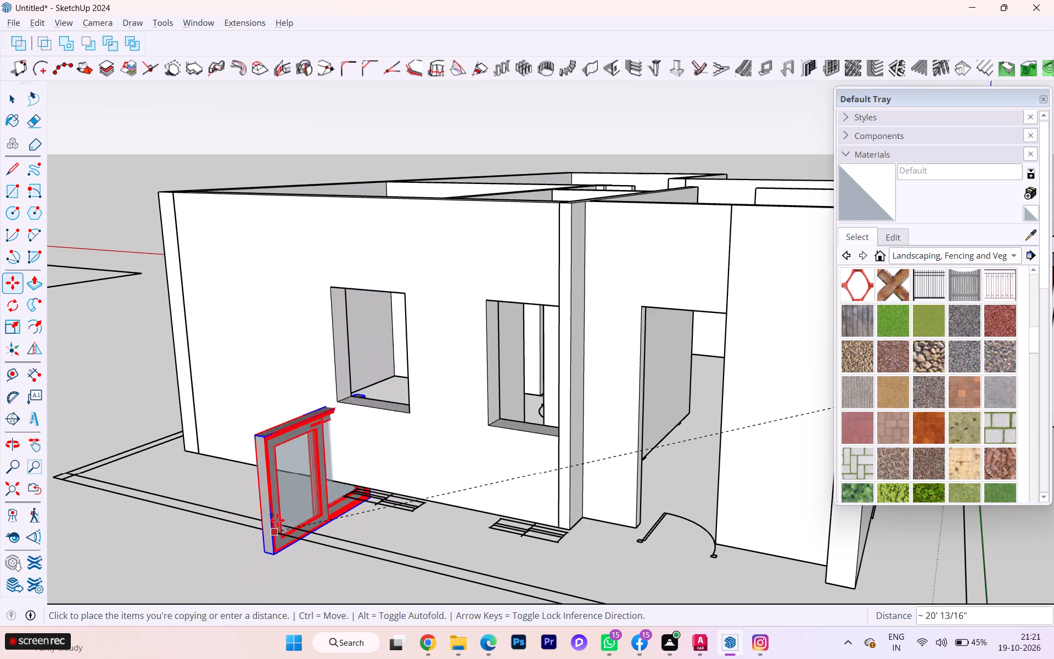
left_click(312, 515)
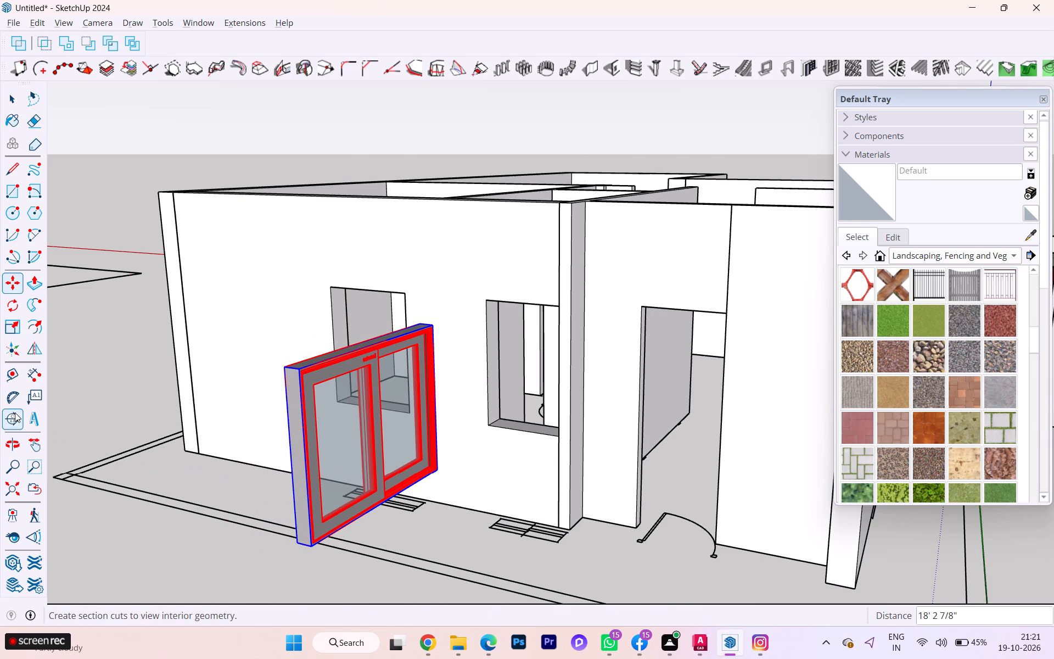
Rotate the copied window 90 degrees in the horizontal plane so it runs parallel to the end wall.
left_click(12, 309)
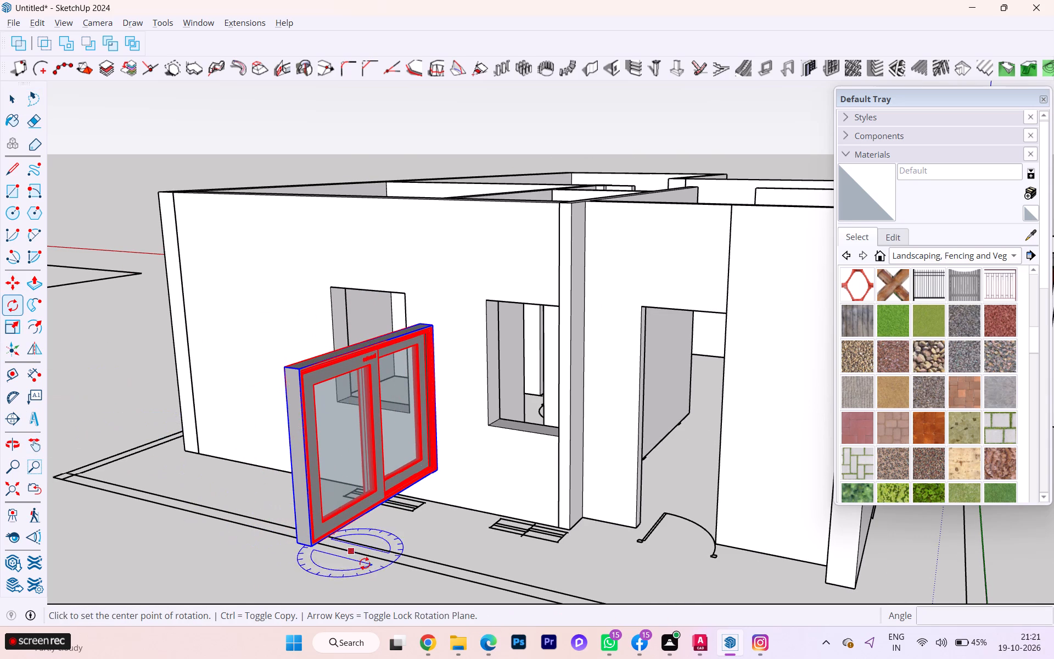
left_click(362, 548)
left_click(414, 505)
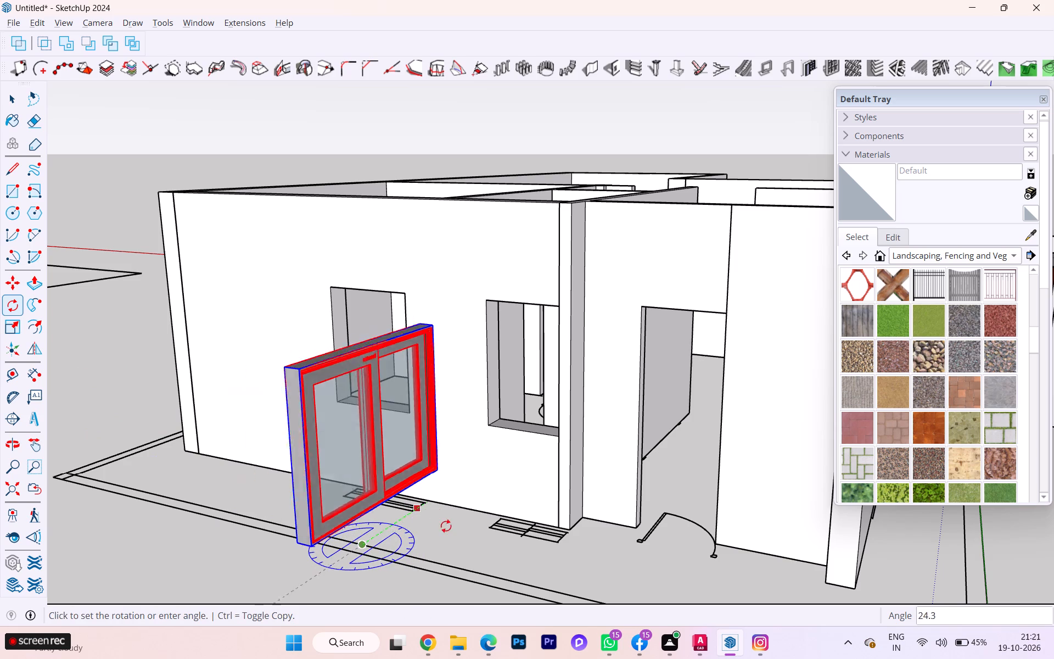
left_click(423, 557)
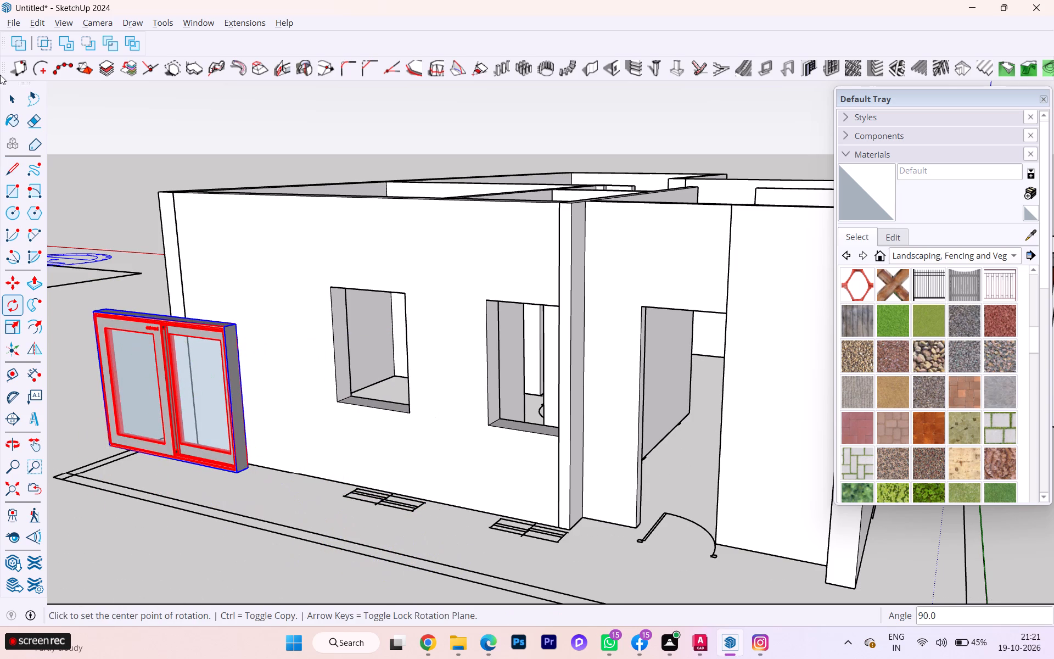
left_click(9, 97)
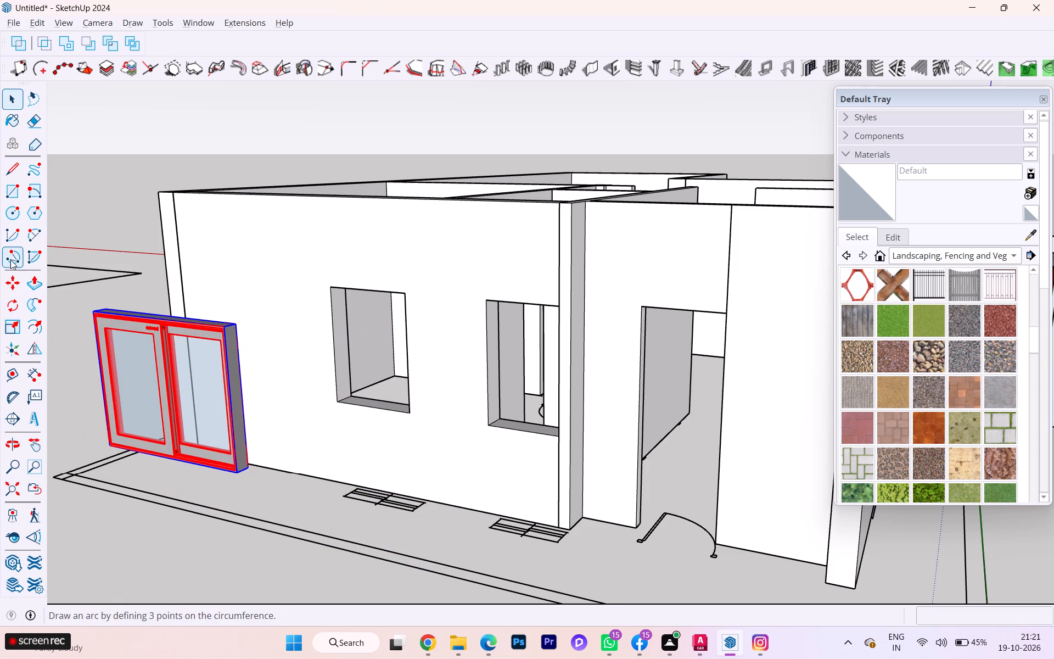
Move the rotated window by its upper outer corner about 7' 1 3/16" to the matching corner of the end wall's opening farthest from the doorway.
left_click(12, 273)
scroll(82, 317, "up", 4)
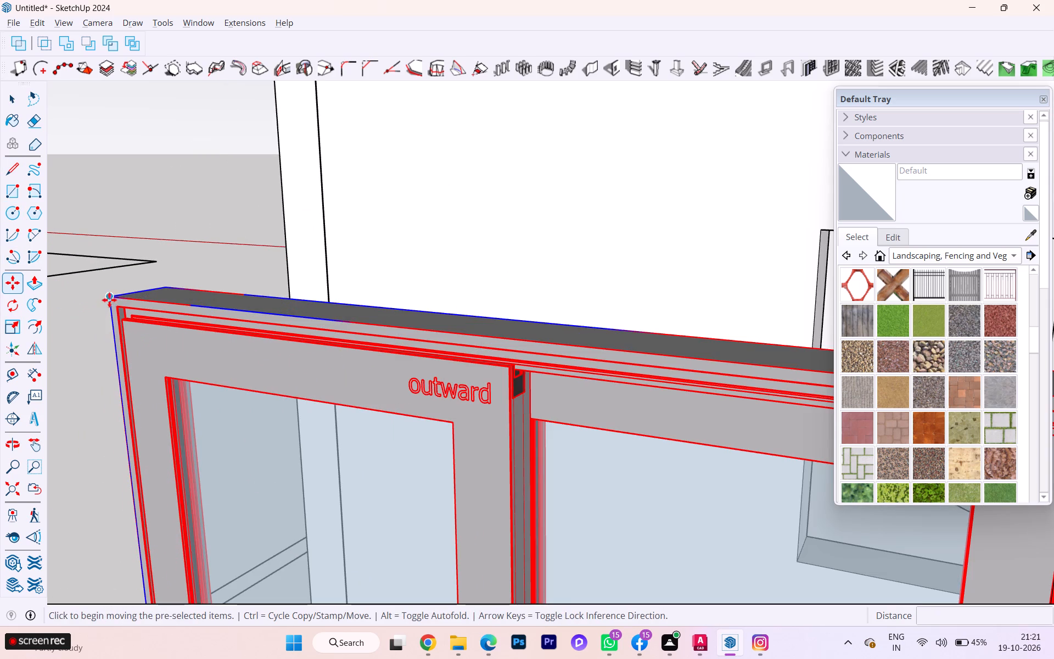
left_click(109, 297)
scroll(277, 312, "up", 1)
scroll(277, 312, "down", 7)
scroll(200, 298, "down", 1)
scroll(199, 298, "up", 1)
scroll(199, 298, "down", 6)
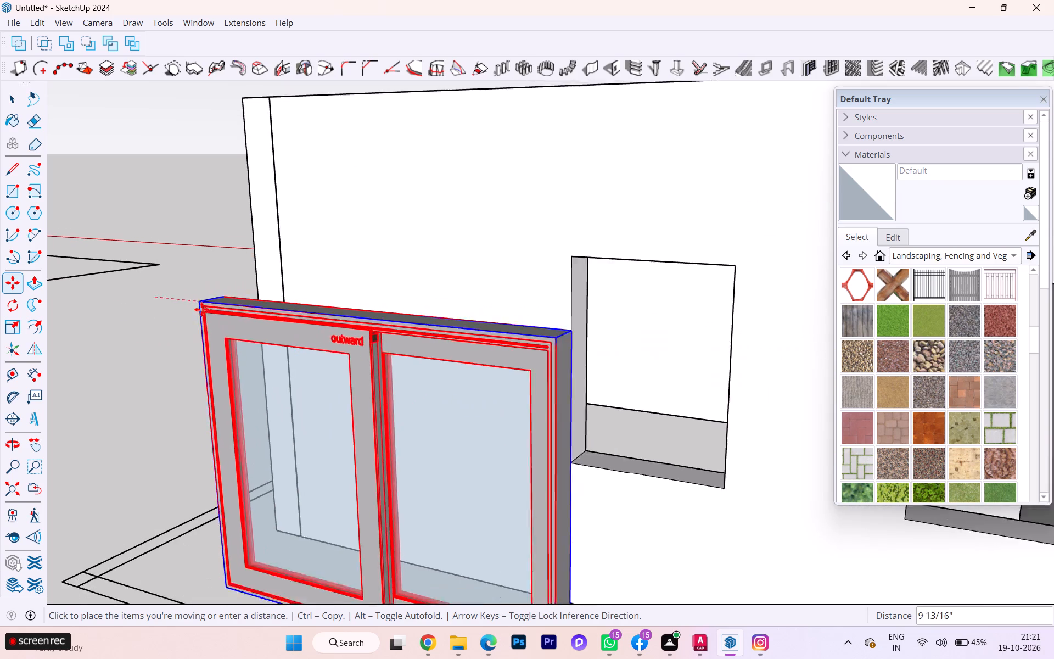
scroll(201, 309, "down", 1)
scroll(414, 299, "down", 1)
scroll(407, 299, "up", 2)
scroll(304, 299, "down", 3)
scroll(294, 301, "up", 2)
scroll(292, 301, "down", 2)
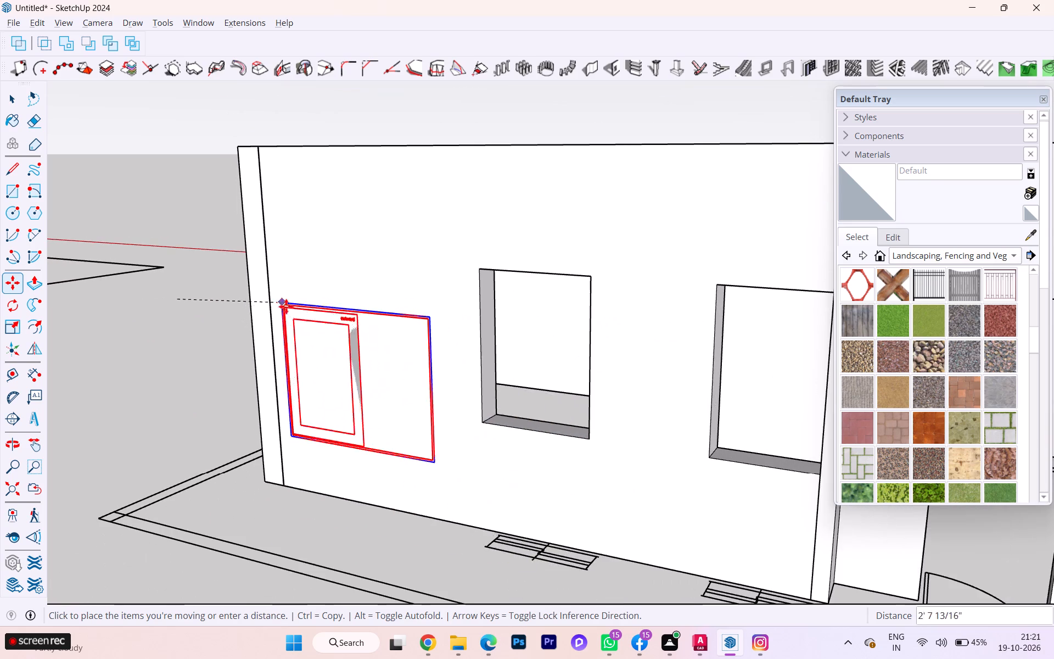
scroll(315, 314, "down", 2)
scroll(306, 312, "up", 2)
scroll(305, 312, "down", 12)
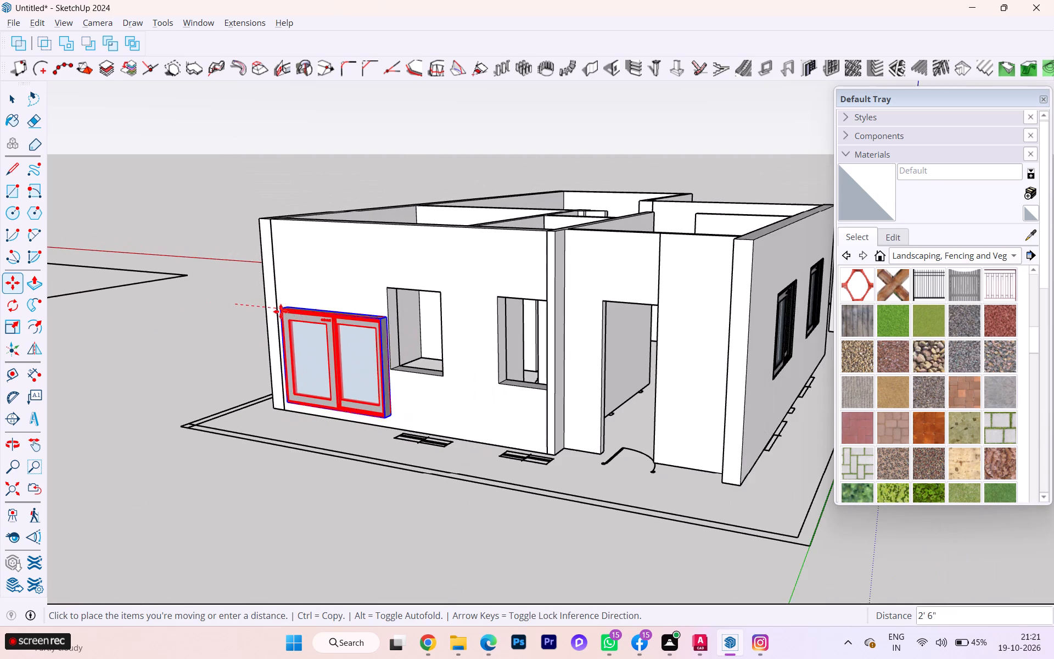
scroll(301, 321, "down", 1)
scroll(334, 321, "up", 10)
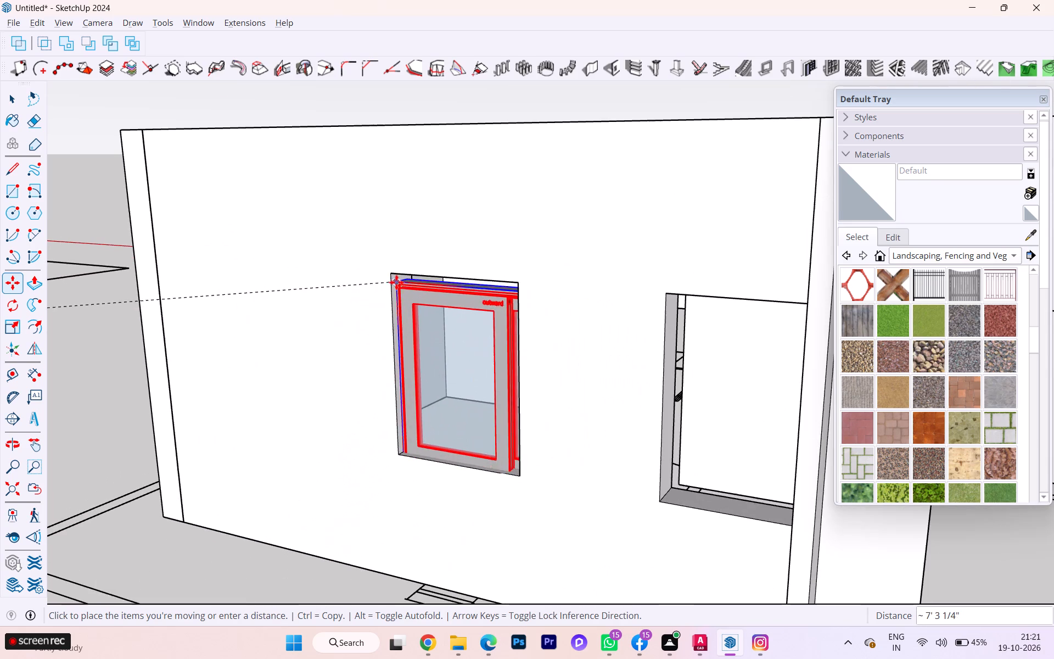
left_click(390, 272)
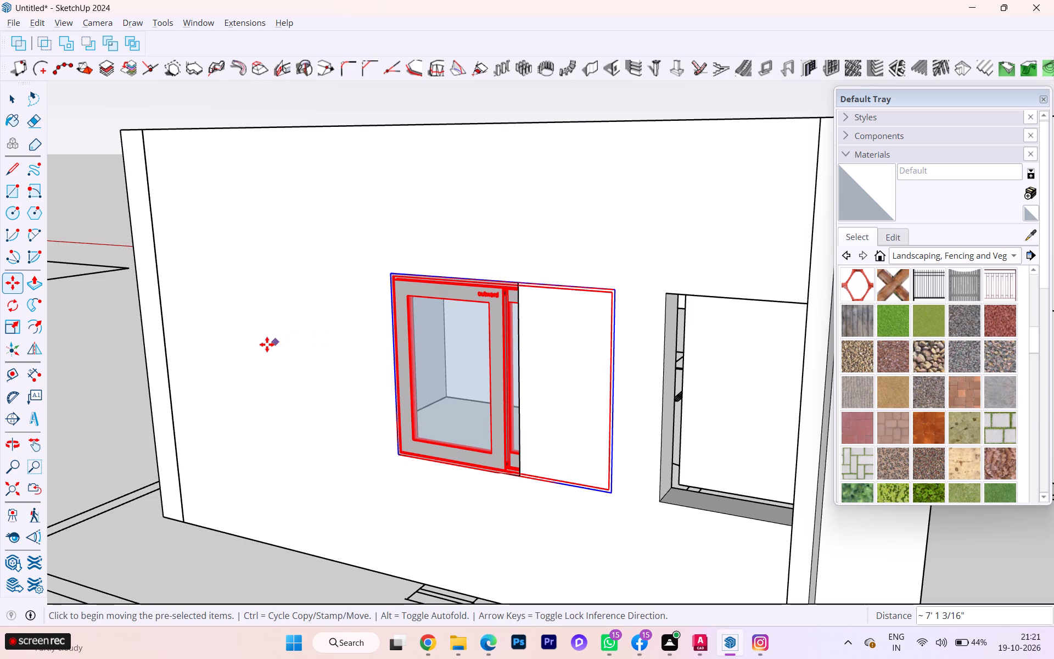
Show the hidden back edges and scale the end-wall window's width by about 0.58 to reach the opening's far vertical edge.
key("s")
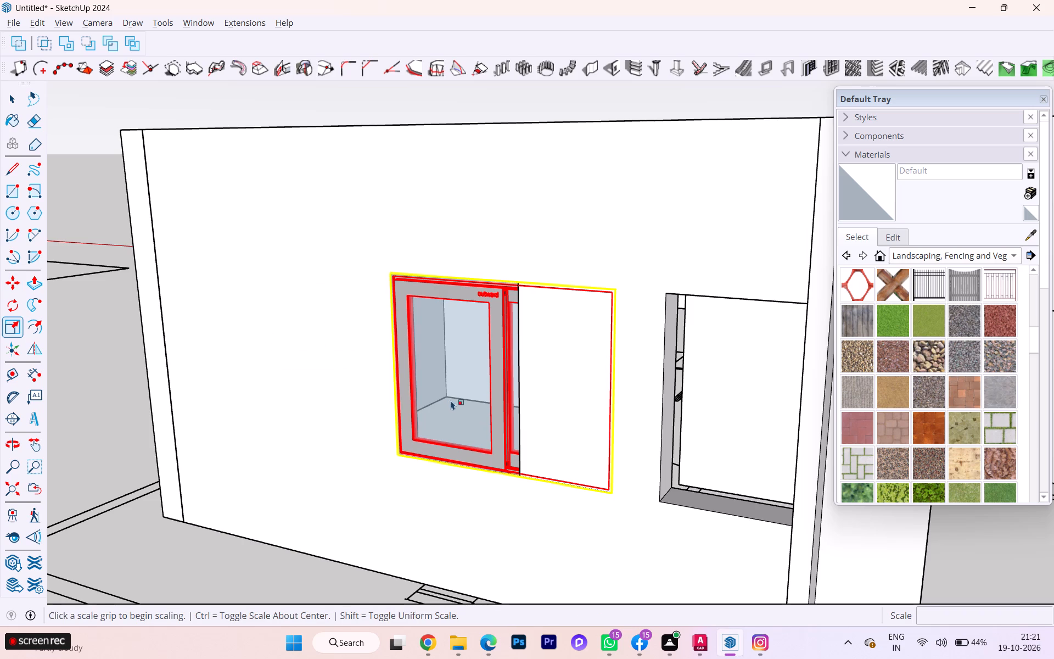
key("k")
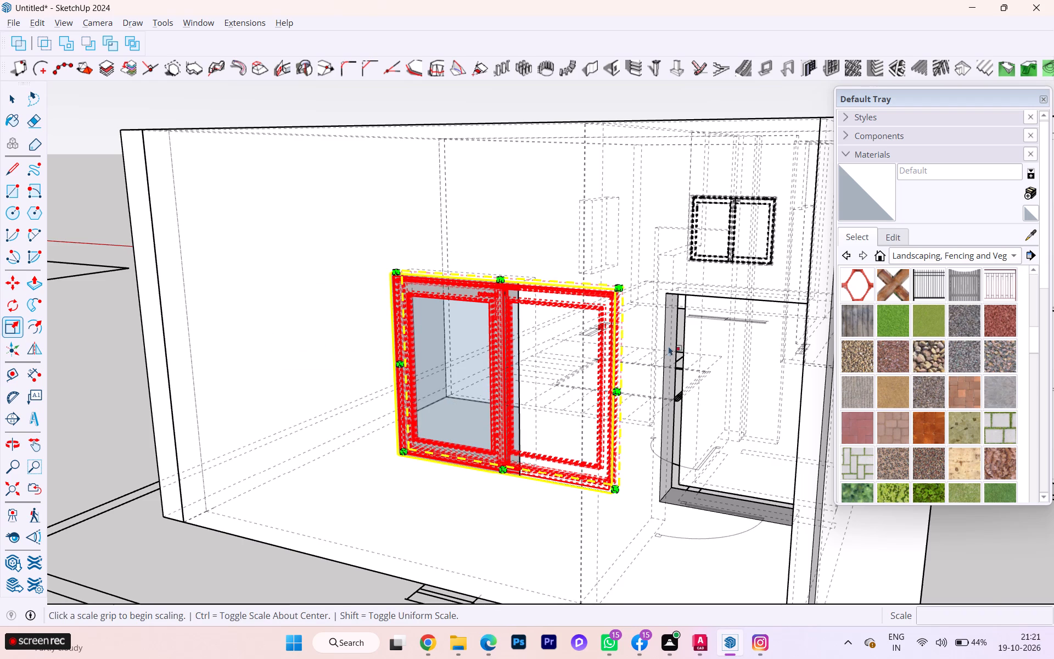
scroll(654, 366, "up", 6)
scroll(590, 406, "up", 2)
scroll(590, 406, "down", 1)
scroll(590, 406, "up", 3)
scroll(590, 406, "down", 3)
scroll(590, 406, "up", 5)
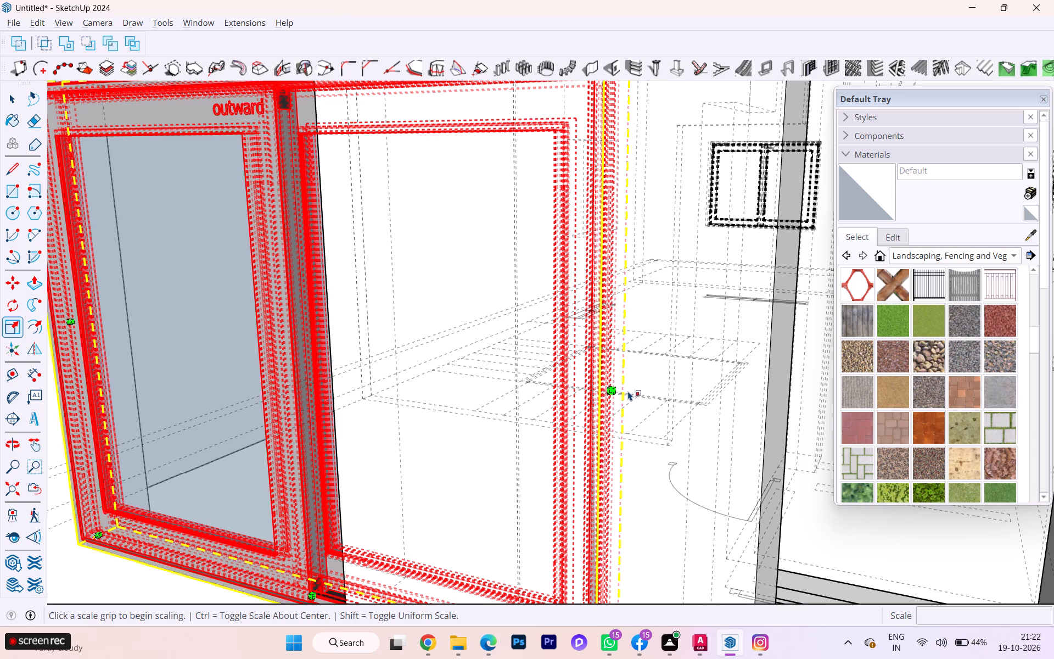
scroll(644, 392, "up", 1)
left_click(606, 392)
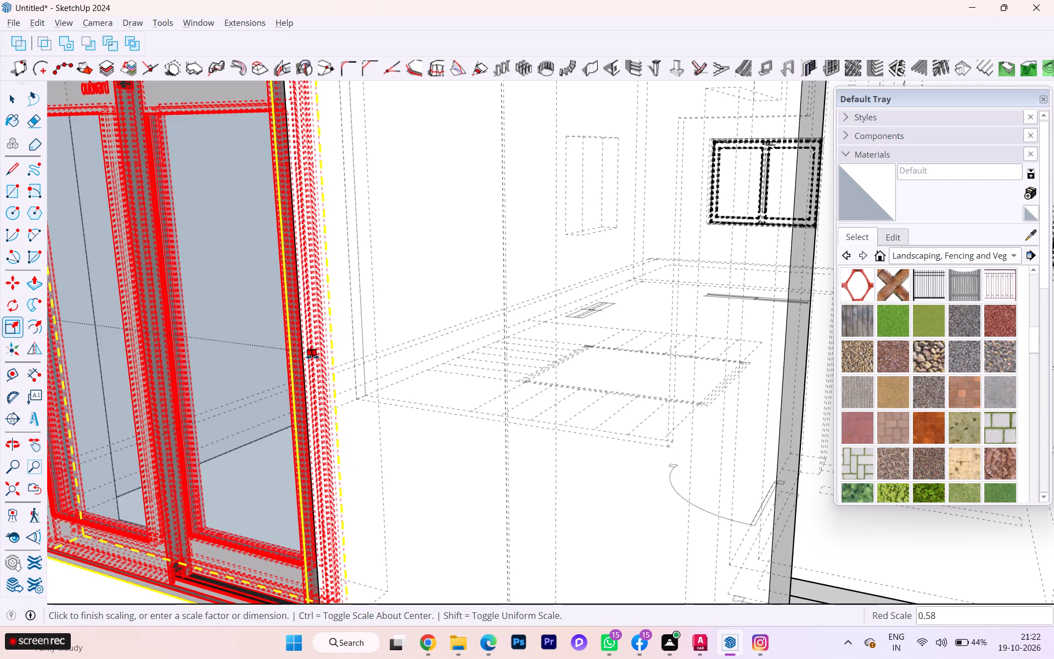
left_click(312, 357)
scroll(315, 351, "up", 3)
scroll(316, 351, "down", 5)
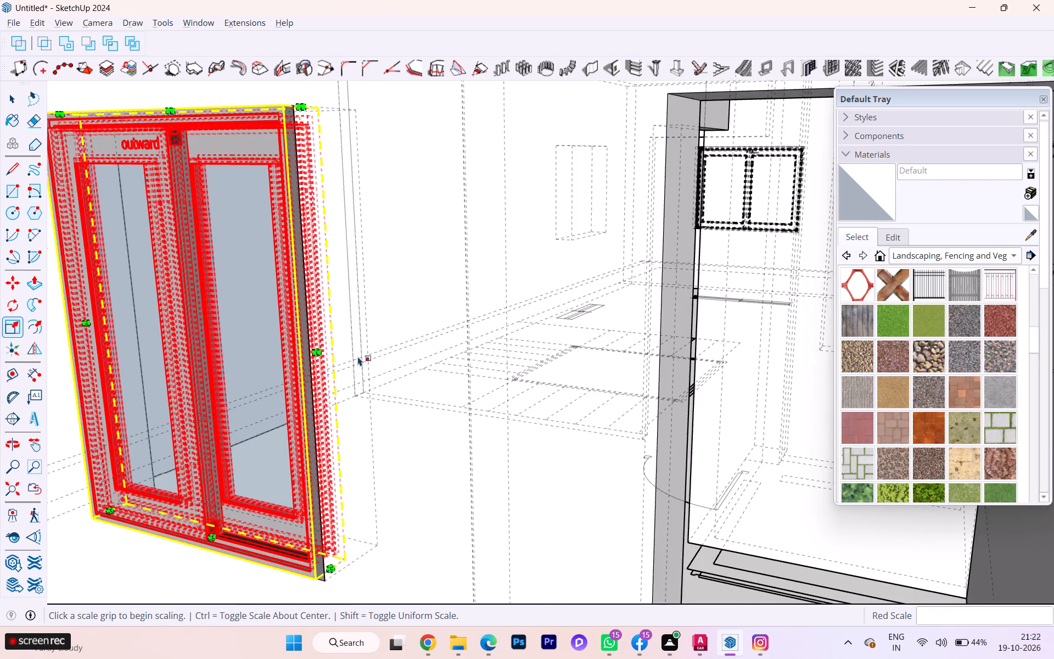
Scale the end-wall window's height from its top by about 1.00 to line up with the opening's upper edge.
scroll(364, 358, "up", 3)
scroll(366, 358, "down", 6)
scroll(310, 376, "down", 1)
scroll(239, 222, "up", 1)
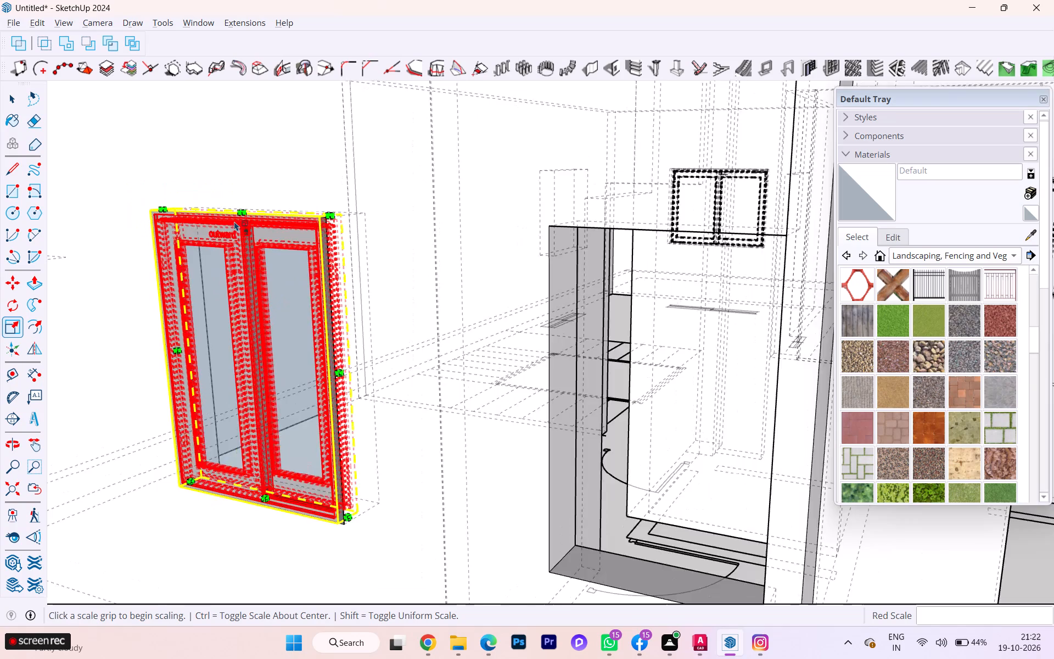
scroll(234, 221, "up", 3)
scroll(239, 211, "down", 1)
scroll(240, 211, "up", 2)
scroll(241, 208, "down", 1)
scroll(241, 204, "up", 1)
scroll(242, 198, "down", 3)
scroll(242, 198, "up", 2)
left_click(244, 208)
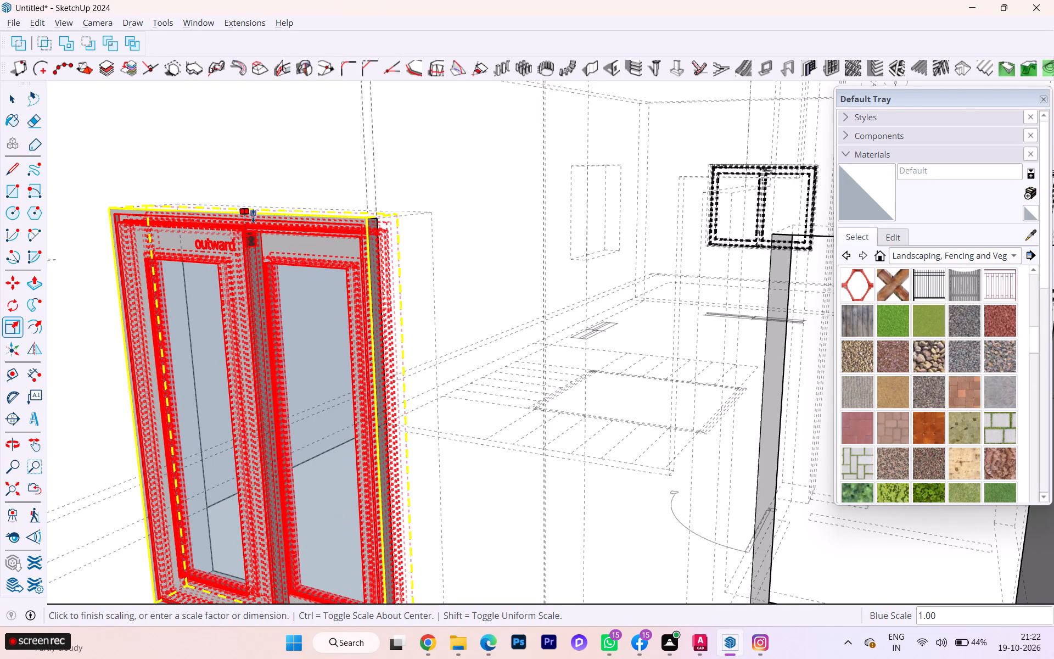
left_click(255, 215)
scroll(315, 196, "down", 4)
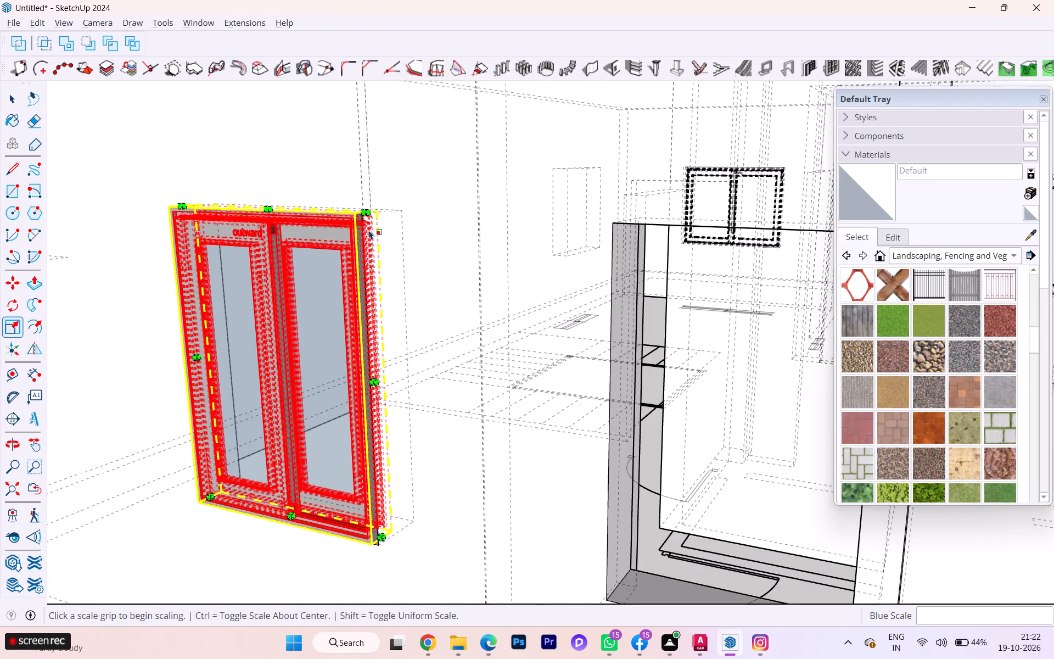
Examine how the scaled end-wall window fits its opening, checking its far edge and depth up close and from different angles.
scroll(371, 264, "up", 4)
scroll(381, 370, "up", 2)
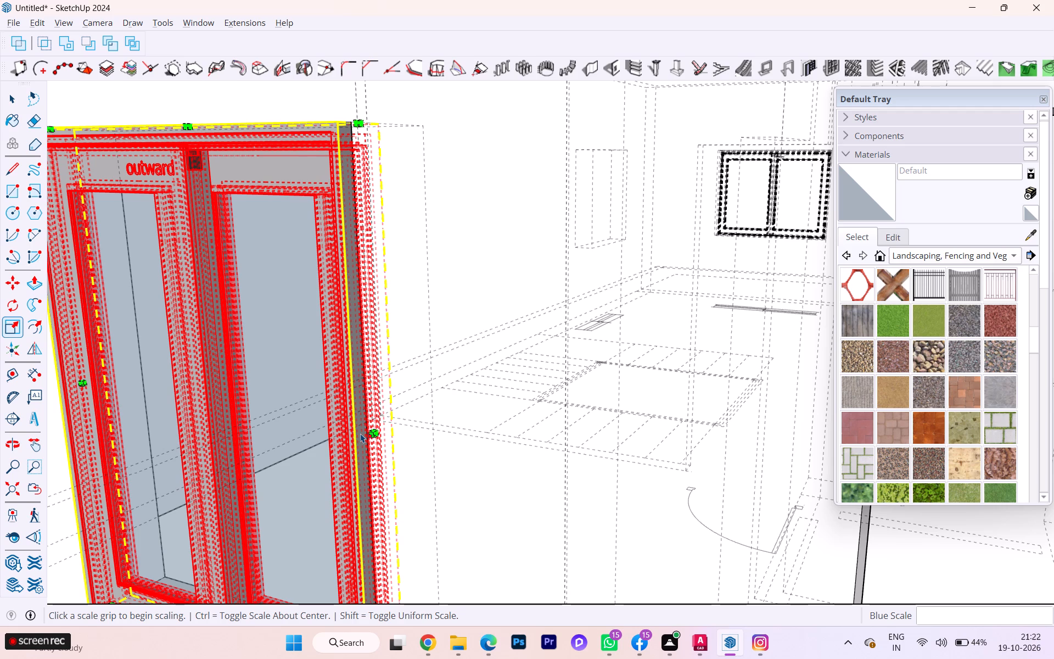
scroll(372, 427, "up", 2)
scroll(372, 427, "down", 6)
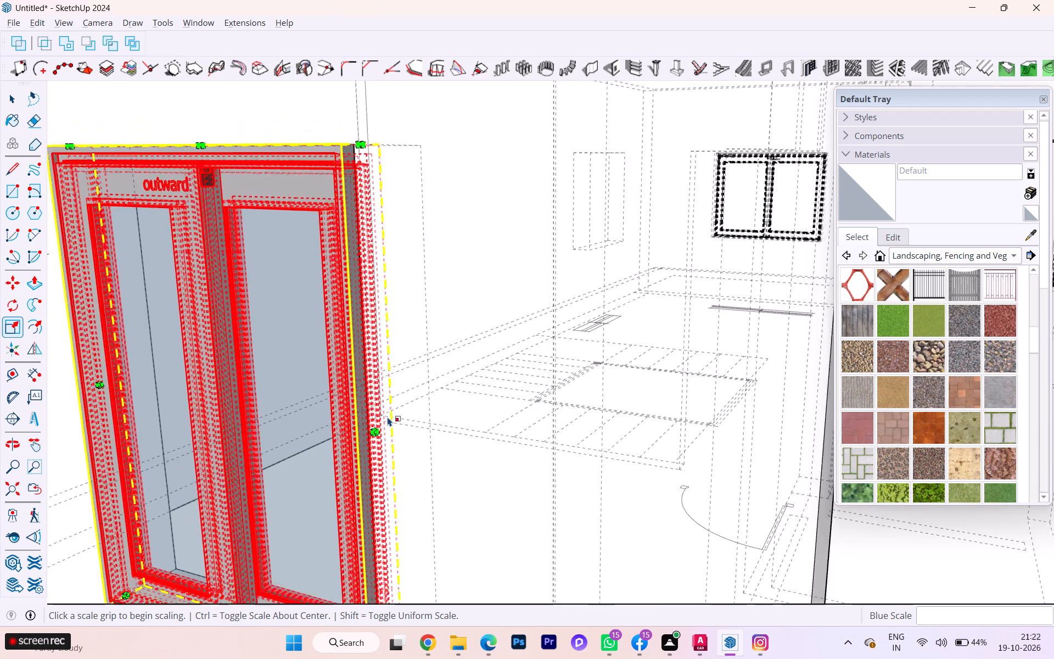
scroll(367, 443, "up", 6)
scroll(367, 443, "down", 3)
scroll(367, 443, "up", 11)
scroll(382, 421, "down", 1)
scroll(382, 421, "up", 5)
scroll(320, 361, "down", 4)
scroll(319, 361, "up", 1)
scroll(319, 361, "down", 2)
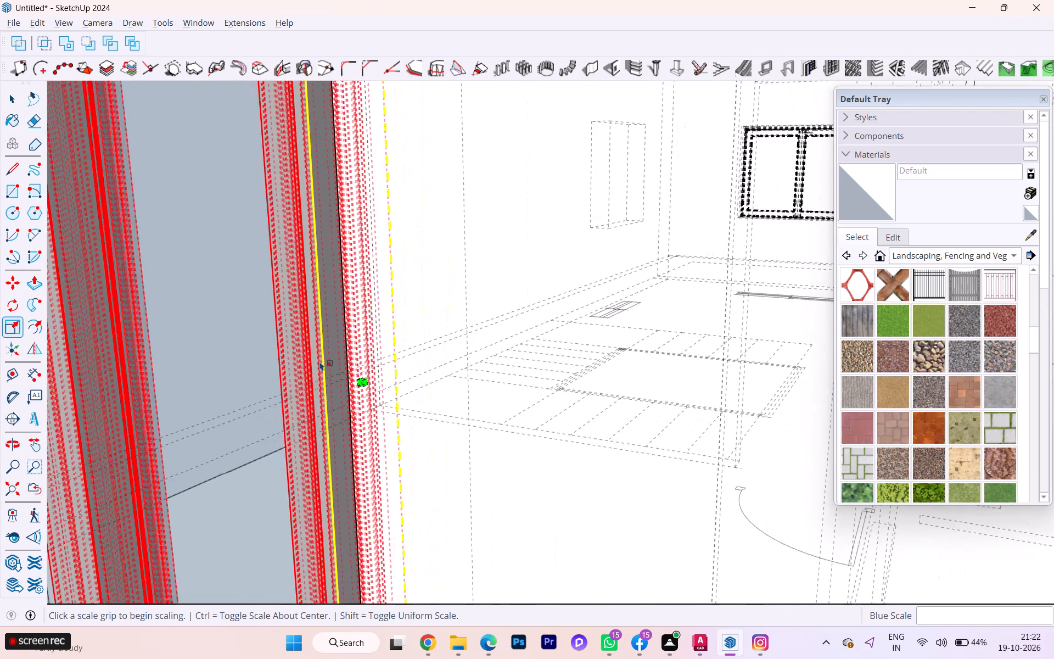
scroll(319, 361, "down", 3)
scroll(321, 360, "up", 3)
scroll(321, 360, "down", 11)
scroll(321, 360, "up", 2)
scroll(322, 361, "down", 9)
scroll(383, 392, "up", 1)
scroll(383, 392, "down", 3)
middle_click_drag(398, 412, 286, 444)
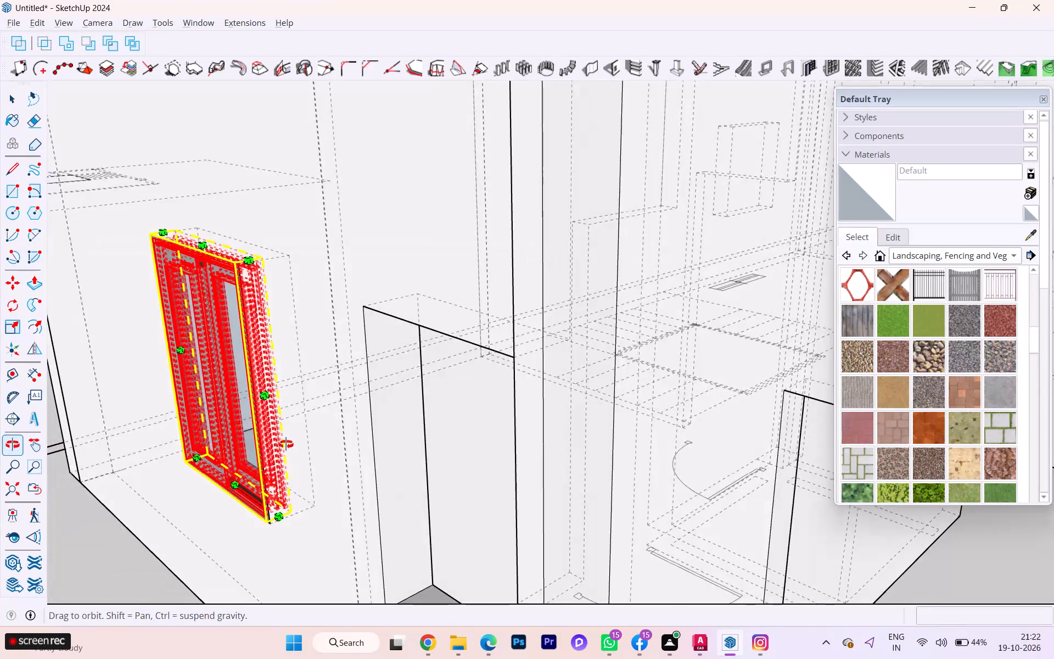
middle_click_drag(286, 444, 373, 421)
scroll(333, 320, "down", 1)
scroll(333, 320, "up", 1)
scroll(333, 320, "down", 4)
scroll(384, 349, "up", 1)
scroll(395, 351, "down", 1)
middle_click_drag(444, 361, 514, 361)
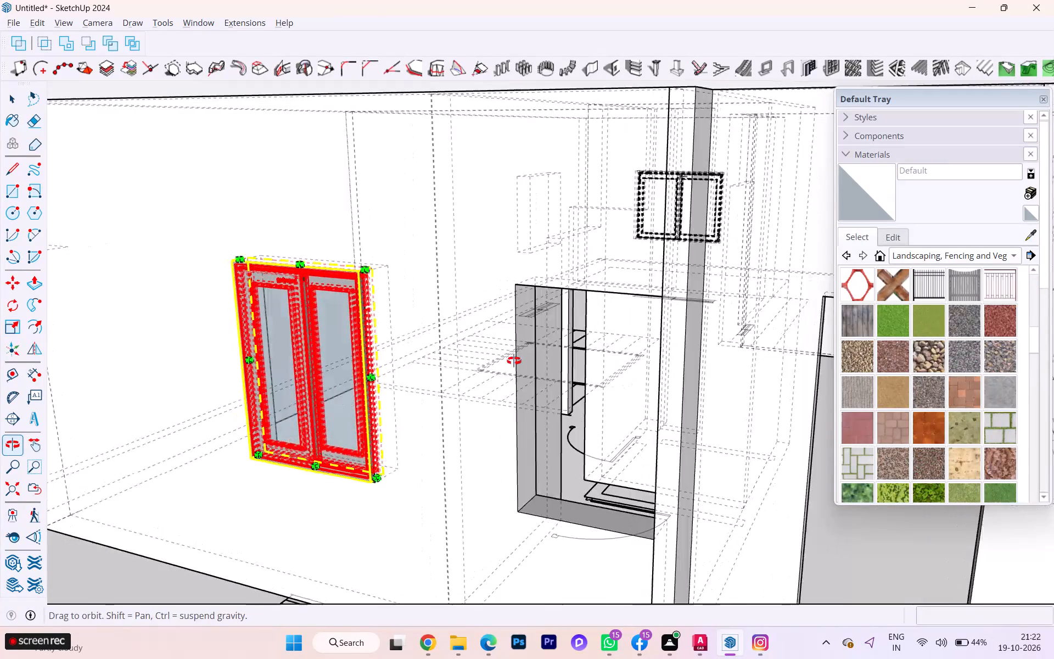
Deselect the fitted end-wall window and turn off the display of hidden back edges.
middle_click_drag(514, 361, 517, 361)
scroll(372, 334, "down", 1)
scroll(372, 334, "up", 3)
scroll(372, 334, "down", 6)
scroll(379, 342, "up", 2)
scroll(381, 343, "down", 4)
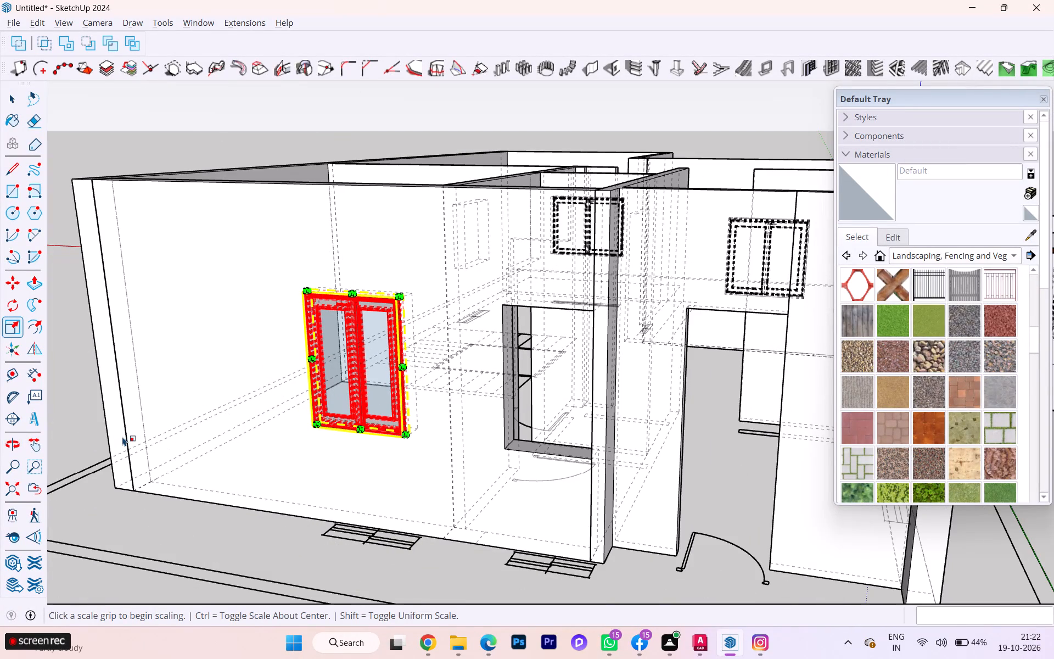
left_click(70, 378)
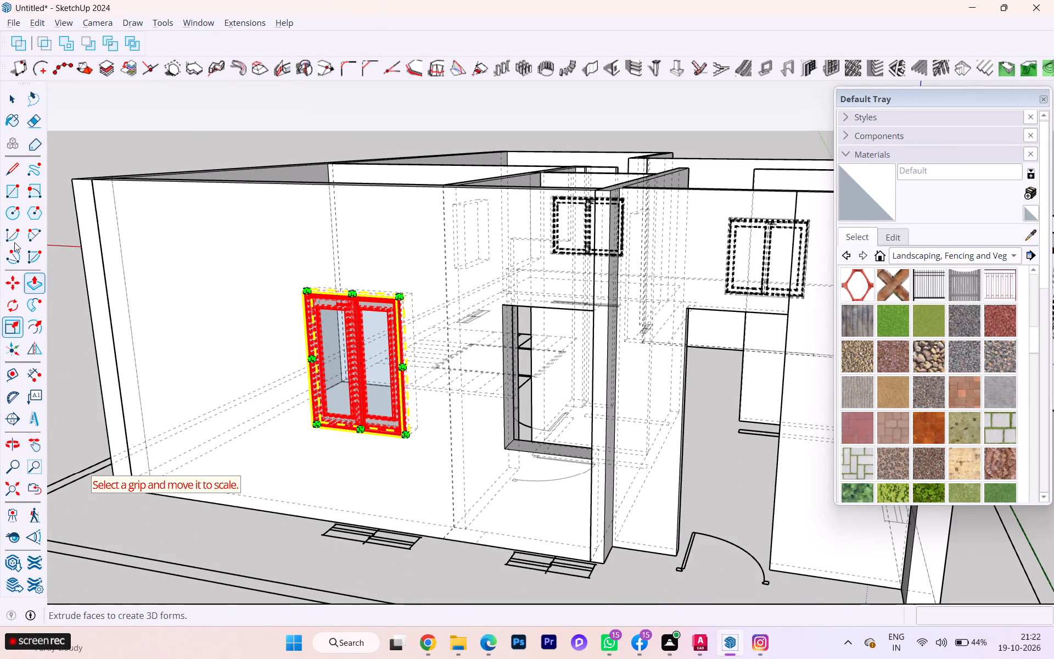
left_click(6, 103)
left_click(71, 317)
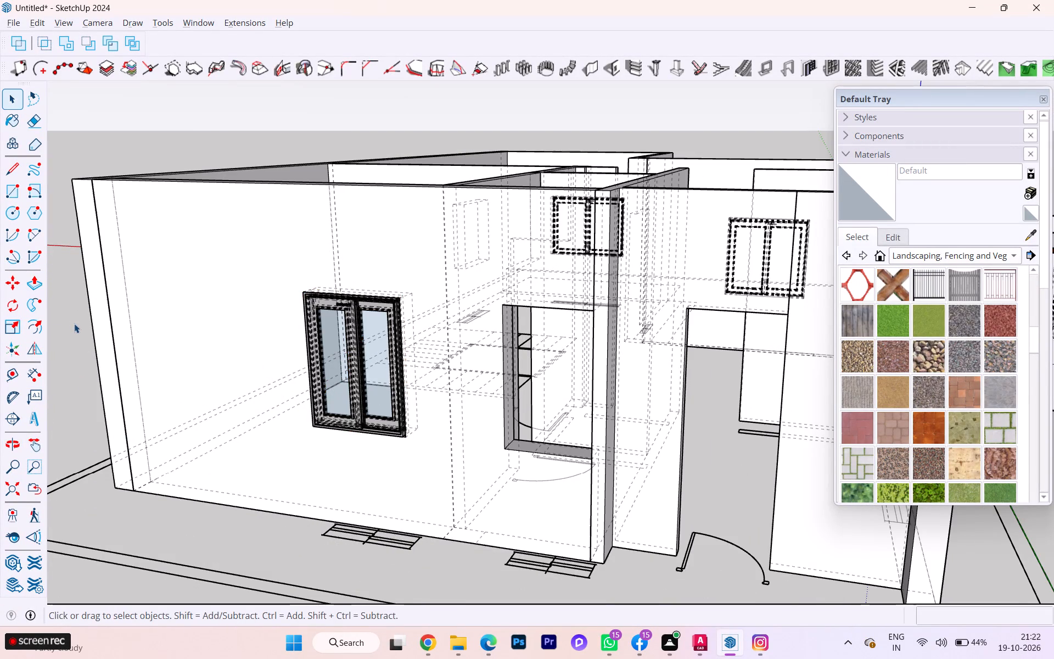
scroll(380, 372, "up", 1)
key("k")
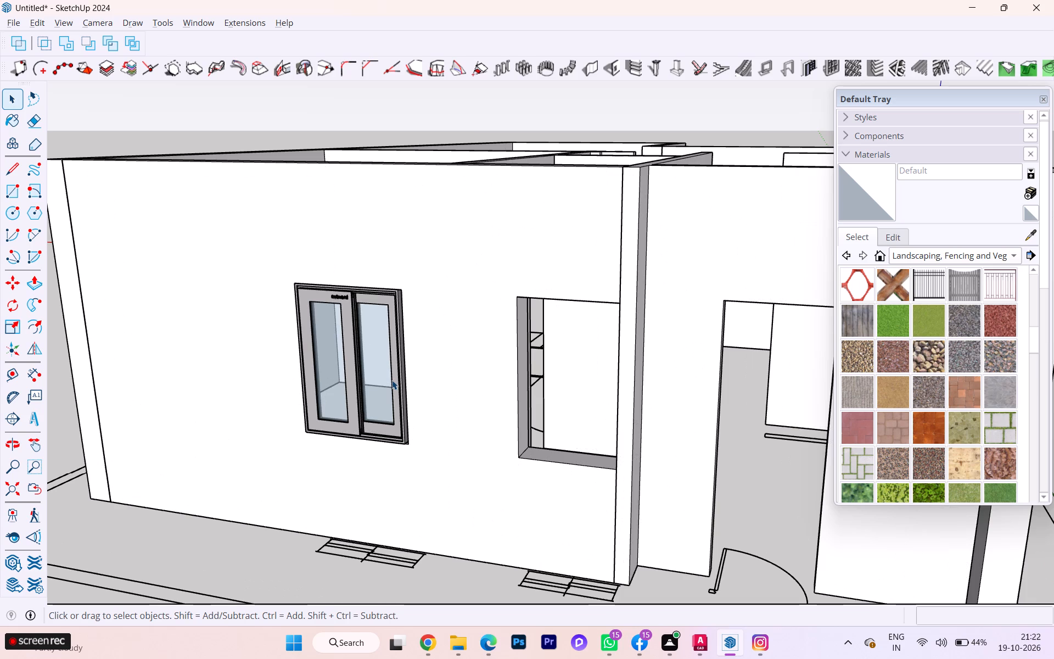
Copy the fitted window by its lower outer corner about 5' 11" along the end wall to the matching corner of the neighbouring opening.
scroll(351, 368, "down", 4)
middle_click_drag(405, 404, 455, 410)
left_click(378, 421)
key("m")
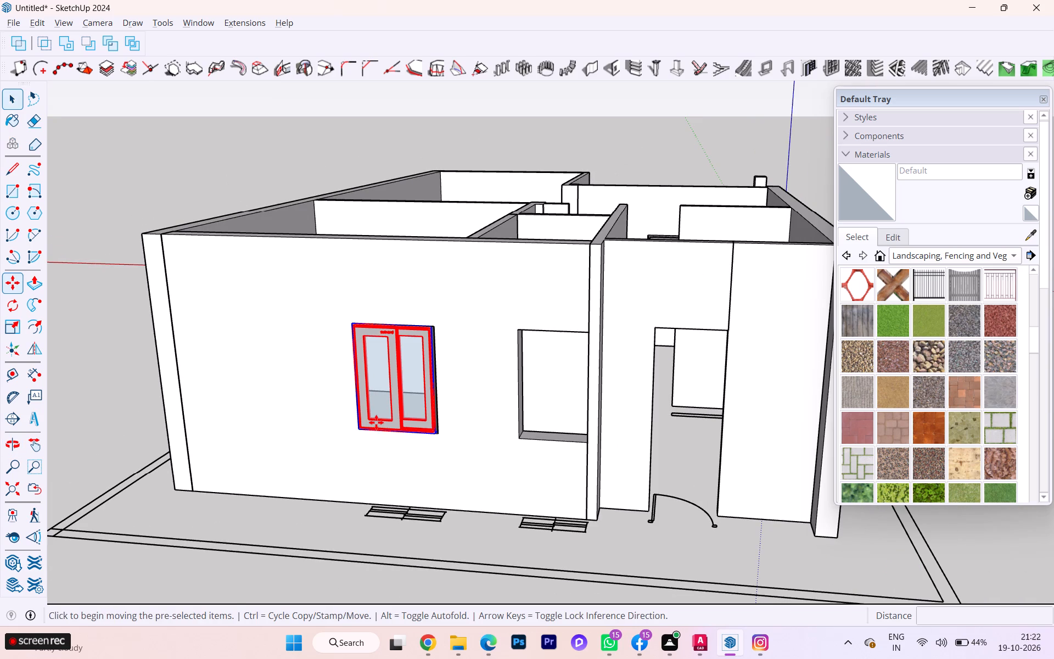
key("Return")
left_click(365, 430)
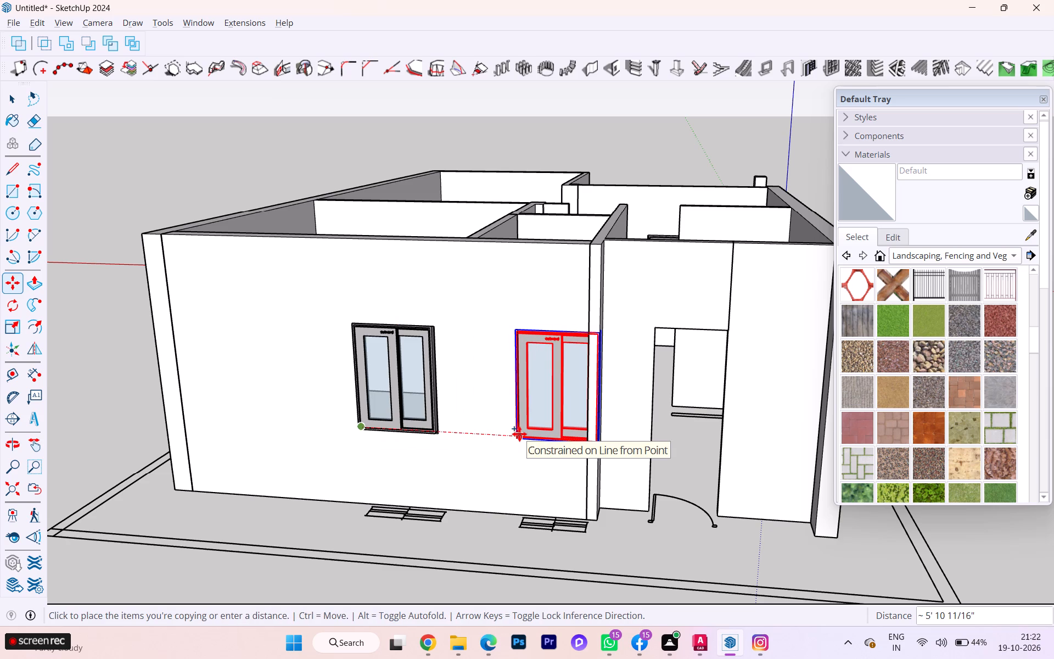
scroll(519, 434, "up", 3)
scroll(517, 422, "down", 1)
scroll(517, 422, "up", 3)
scroll(517, 422, "down", 2)
scroll(519, 427, "up", 11)
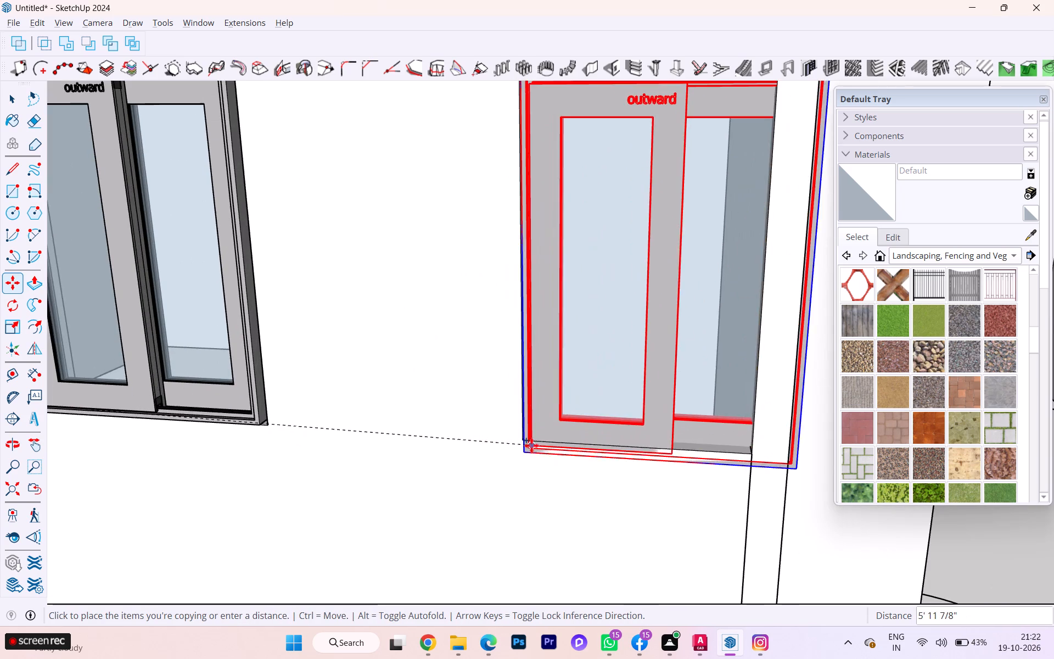
scroll(528, 439, "up", 4)
scroll(534, 448, "down", 1)
scroll(534, 448, "up", 8)
scroll(534, 448, "down", 2)
scroll(534, 448, "up", 1)
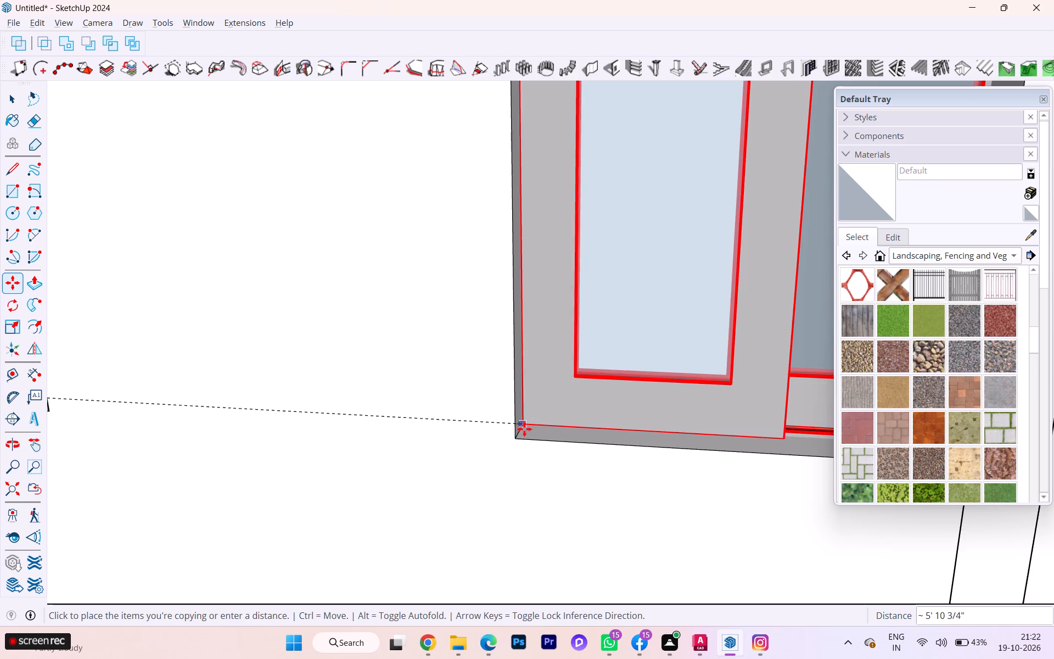
left_click(523, 437)
Examine how the copied window sits in the second opening, checking its lower corner and far side from different angles.
scroll(469, 401, "down", 1)
scroll(469, 401, "up", 1)
scroll(469, 401, "down", 1)
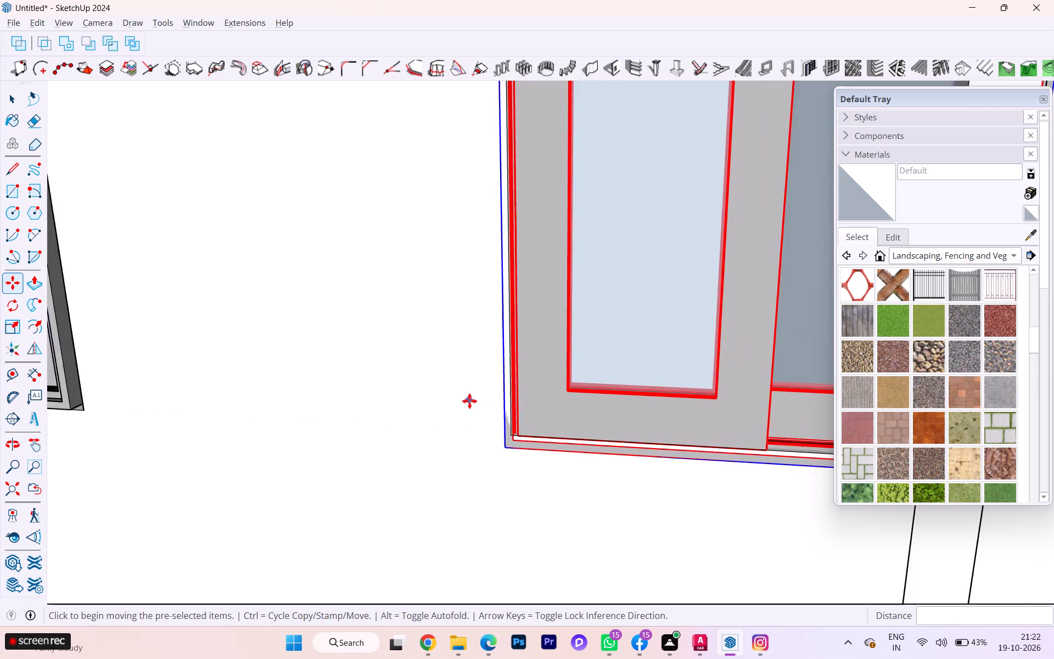
scroll(469, 401, "up", 1)
scroll(445, 423, "down", 6)
scroll(443, 420, "up", 3)
scroll(443, 420, "down", 3)
scroll(444, 421, "up", 1)
scroll(444, 421, "down", 3)
scroll(447, 424, "up", 2)
scroll(447, 424, "down", 1)
scroll(260, 423, "up", 3)
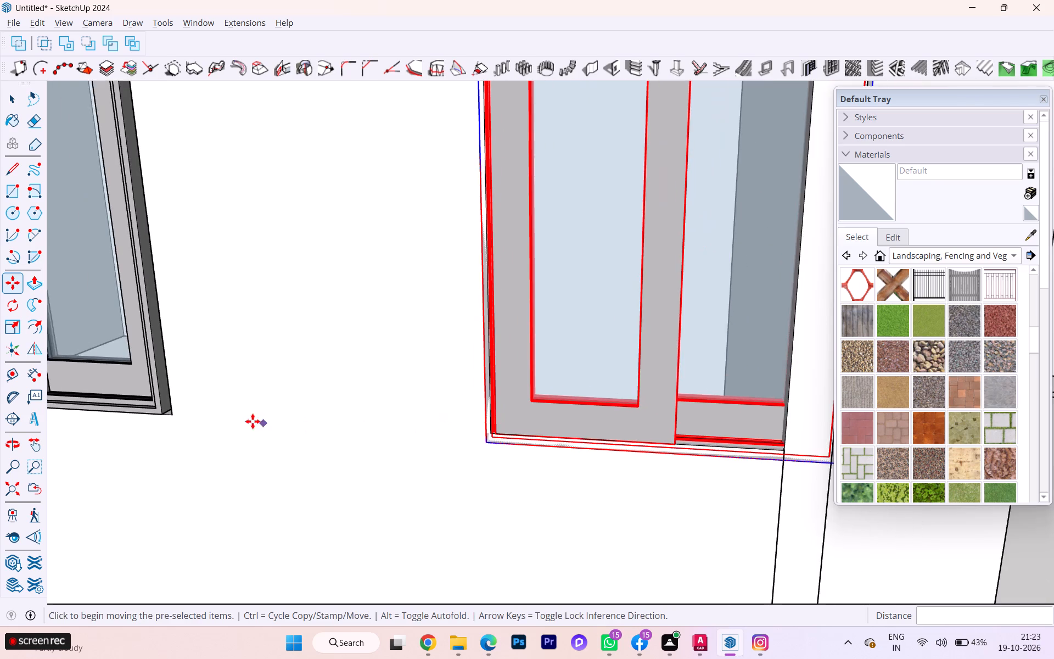
scroll(253, 421, "up", 1)
scroll(427, 399, "down", 3)
scroll(522, 399, "up", 1)
scroll(523, 399, "down", 3)
scroll(552, 399, "up", 1)
scroll(670, 400, "down", 3)
middle_click_drag(679, 403, 775, 377)
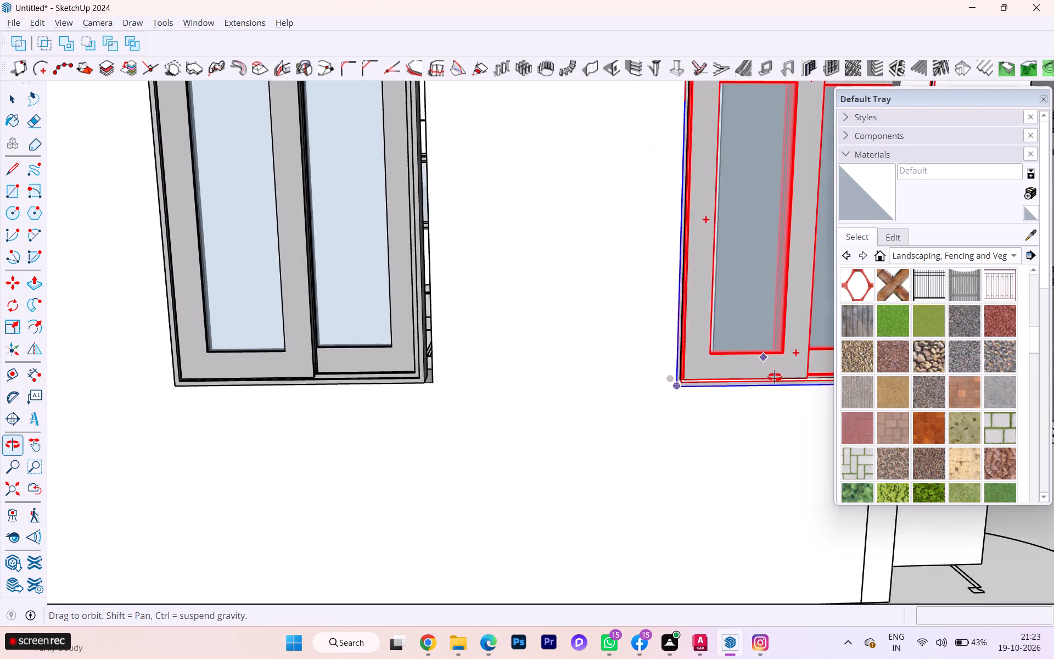
middle_click_drag(775, 377, 509, 431)
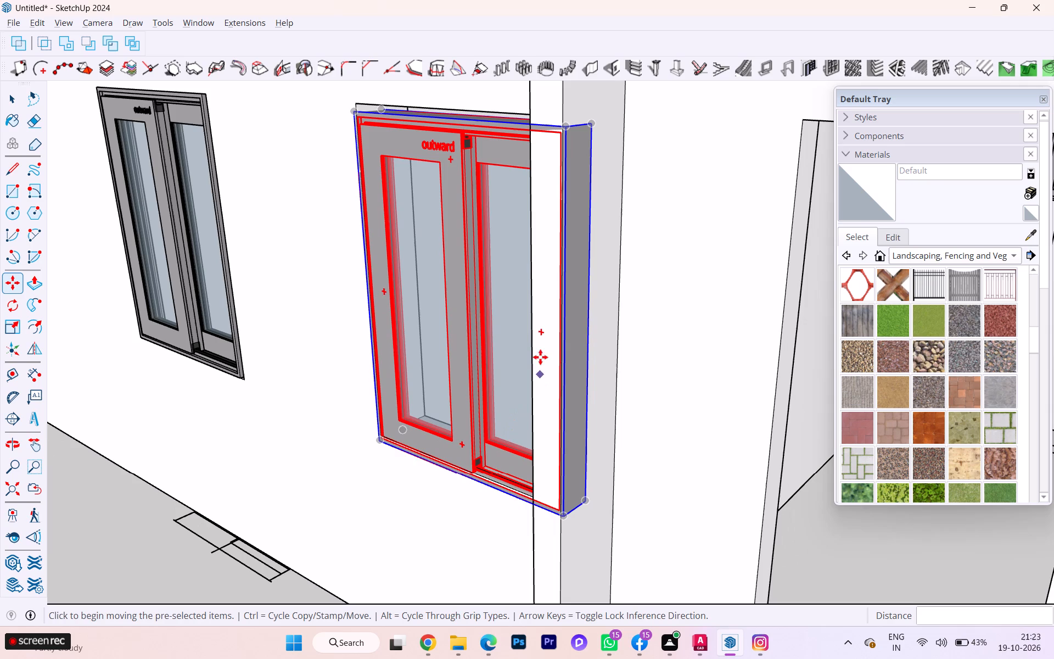
Show the hidden back edges and scale the copied window's width by 0.77 toward the opening's far vertical edge.
key("k")
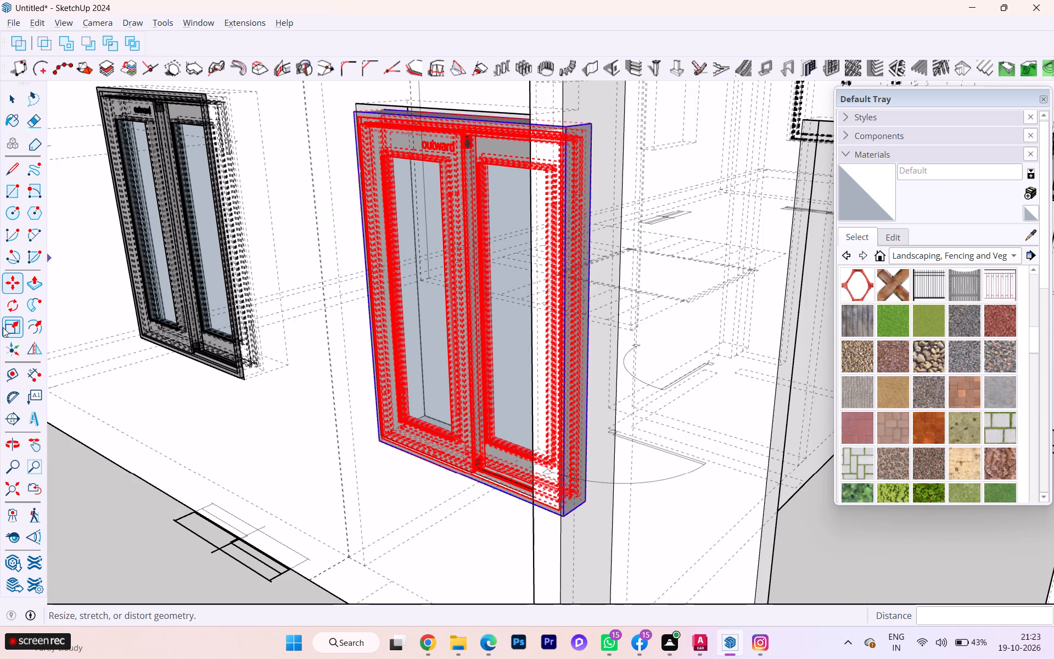
key("s")
left_click(3, 95)
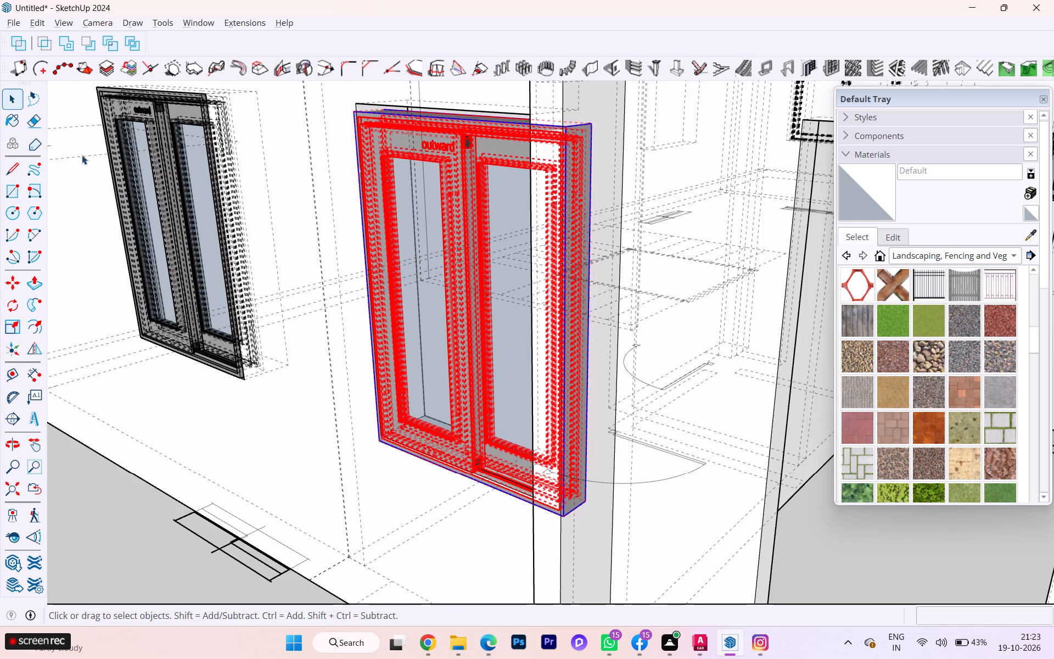
scroll(510, 354, "up", 4)
scroll(590, 302, "down", 7)
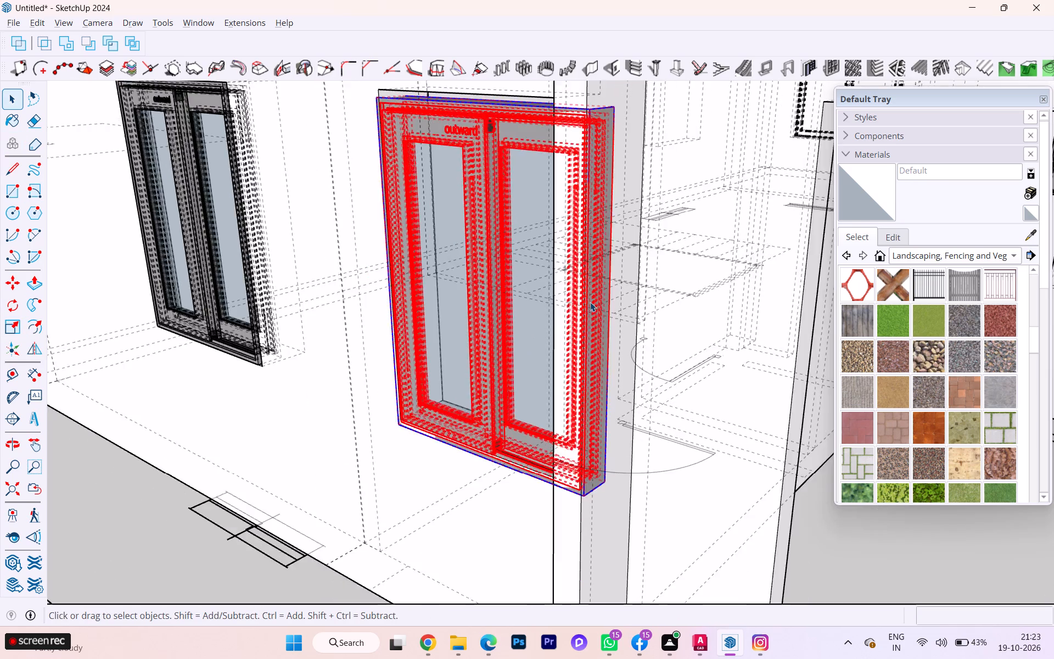
scroll(590, 302, "down", 7)
middle_click_drag(573, 317, 507, 332)
scroll(564, 320, "down", 1)
scroll(506, 333, "up", 2)
scroll(506, 333, "down", 1)
scroll(506, 333, "up", 4)
scroll(531, 328, "down", 3)
scroll(531, 328, "up", 1)
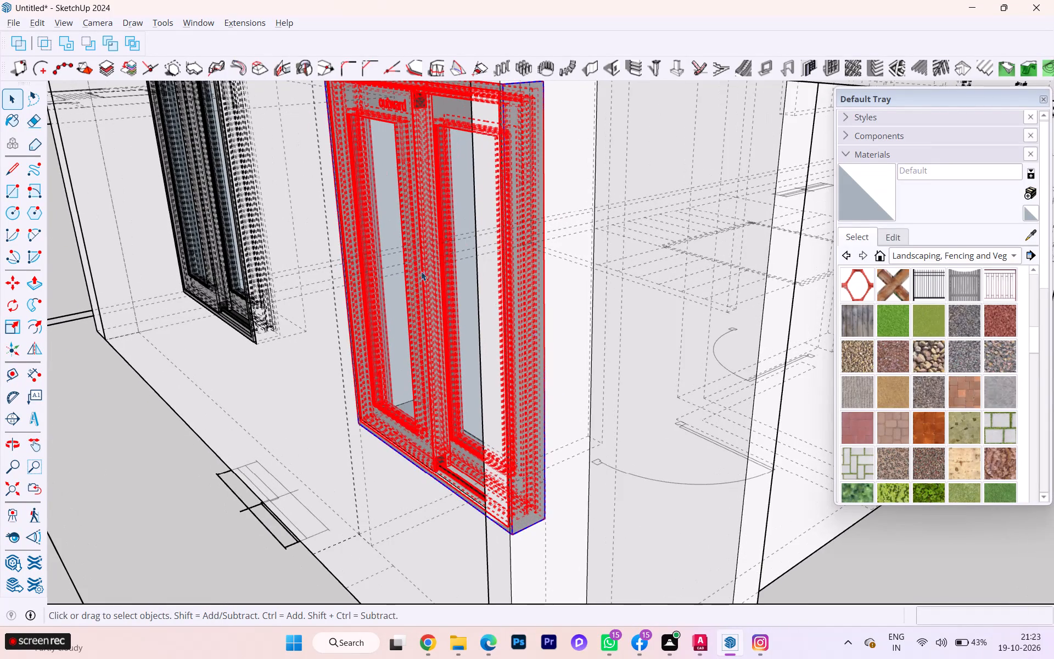
left_click(18, 329)
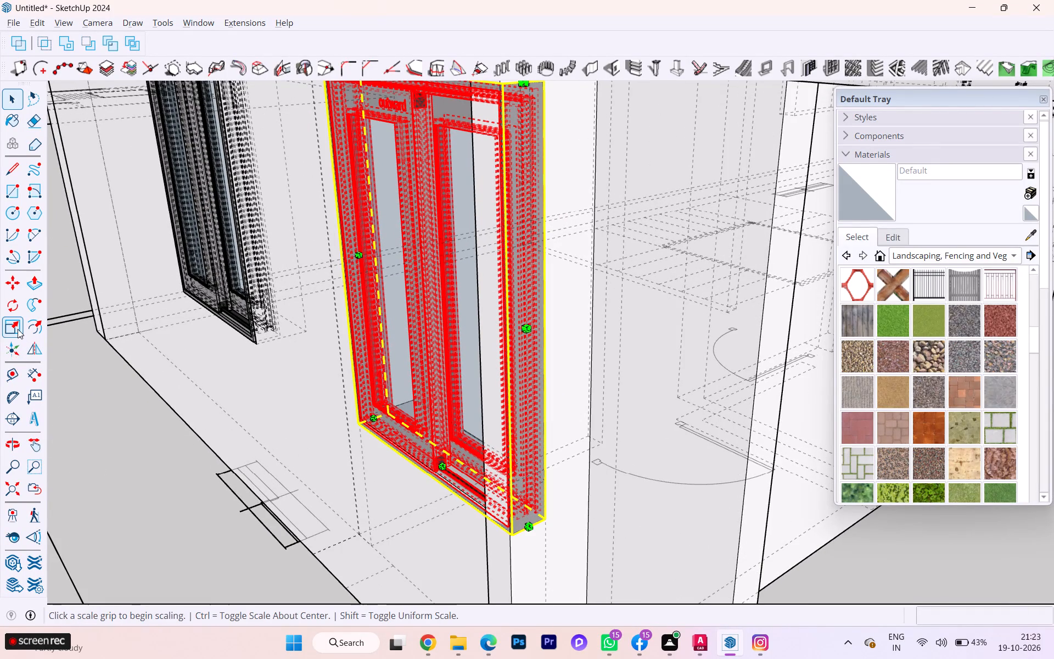
left_click(524, 328)
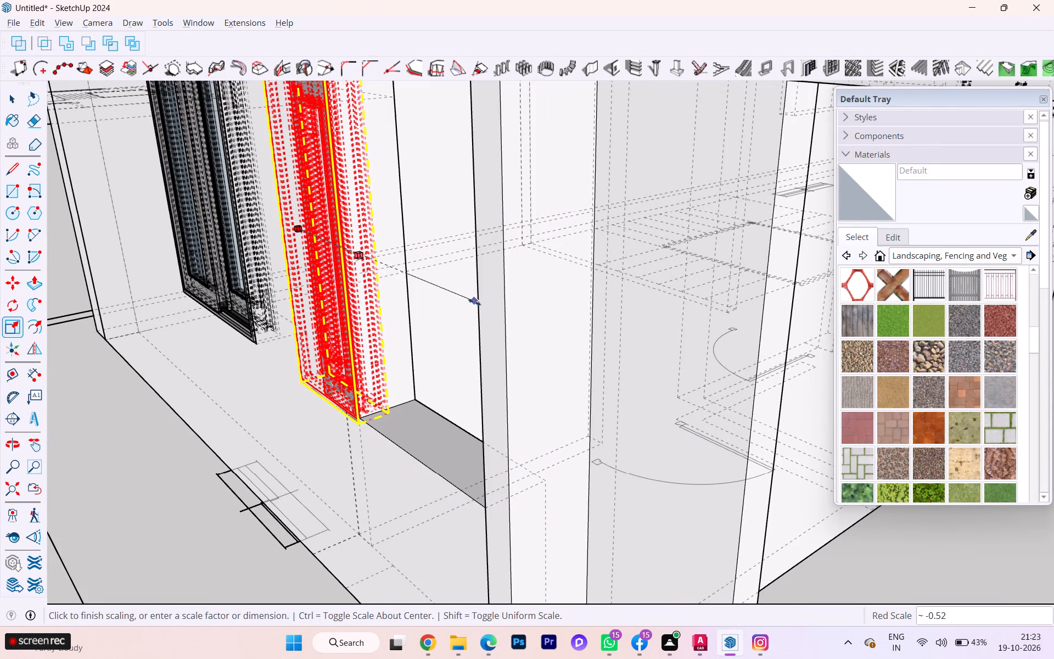
left_click(484, 299)
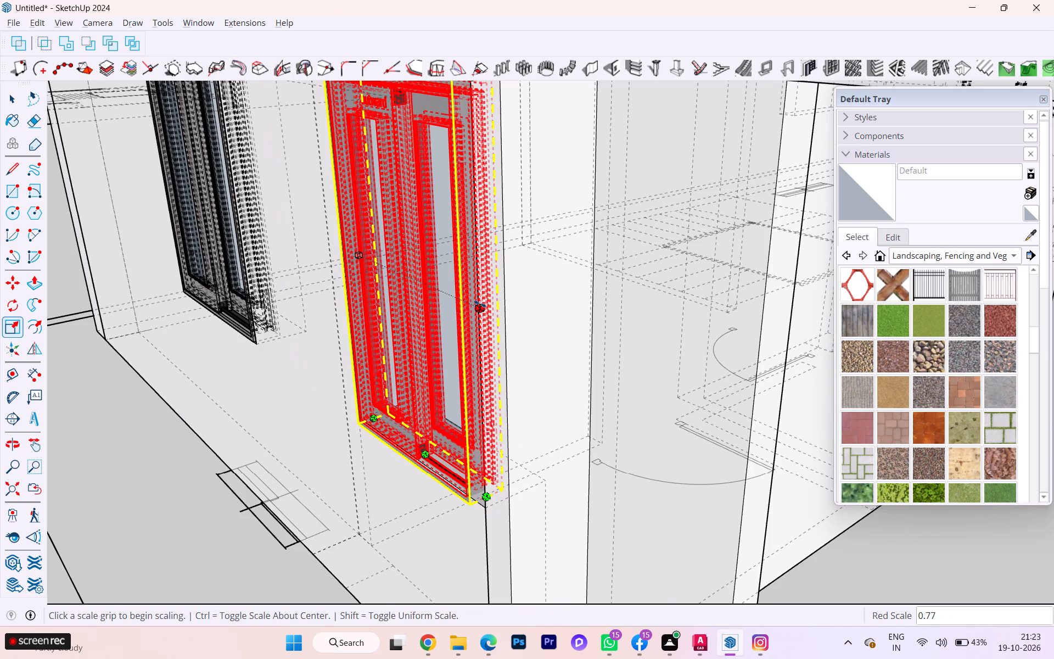
Scale the copied window's width again by about 1.12 to meet the opening's far vertical edge.
scroll(480, 307, "down", 1)
middle_click_drag(480, 308, 588, 314)
scroll(598, 320, "up", 5)
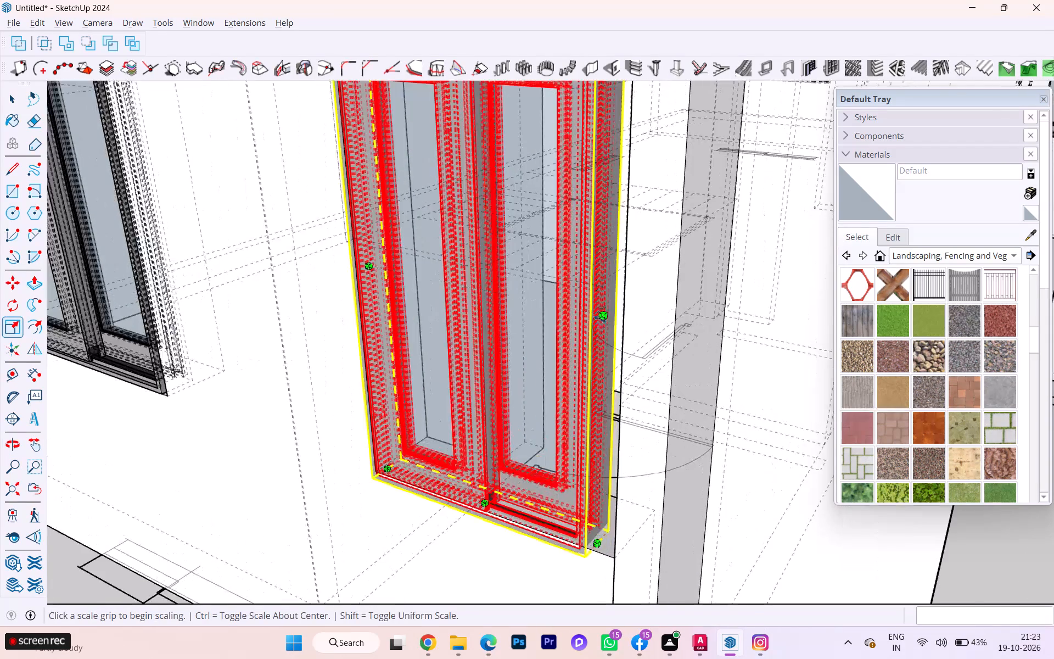
scroll(599, 319, "up", 5)
left_click(602, 317)
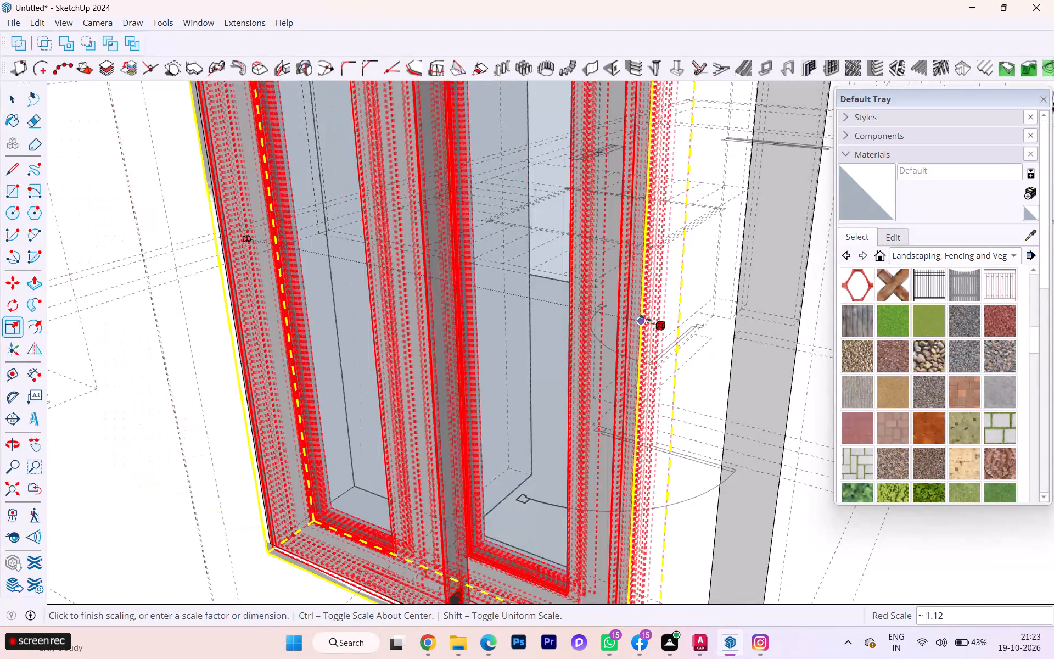
left_click(645, 318)
scroll(490, 315, "down", 7)
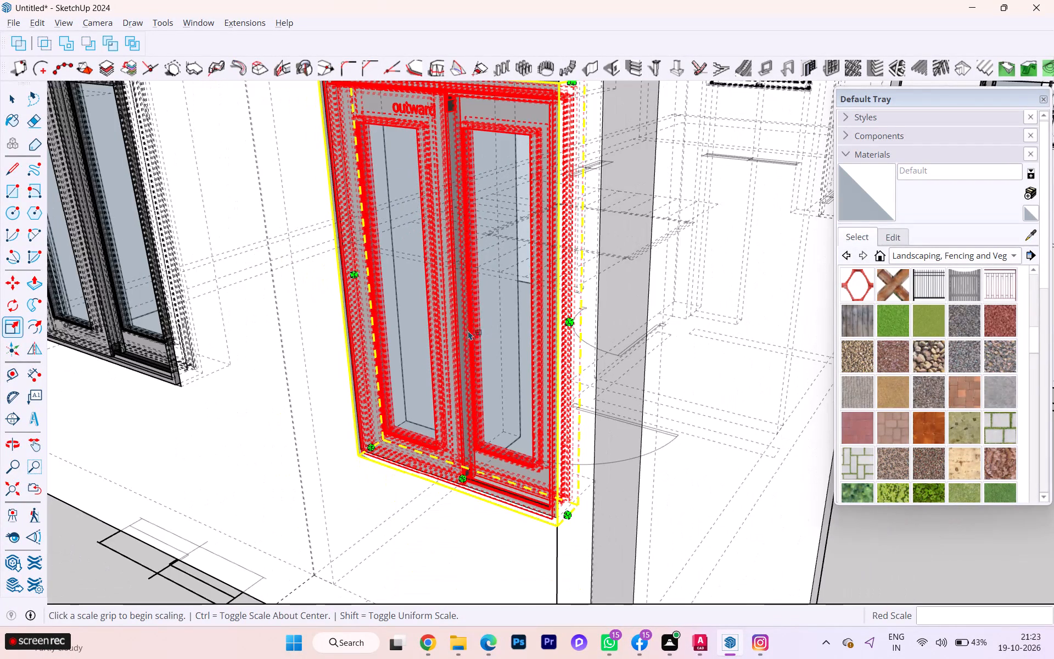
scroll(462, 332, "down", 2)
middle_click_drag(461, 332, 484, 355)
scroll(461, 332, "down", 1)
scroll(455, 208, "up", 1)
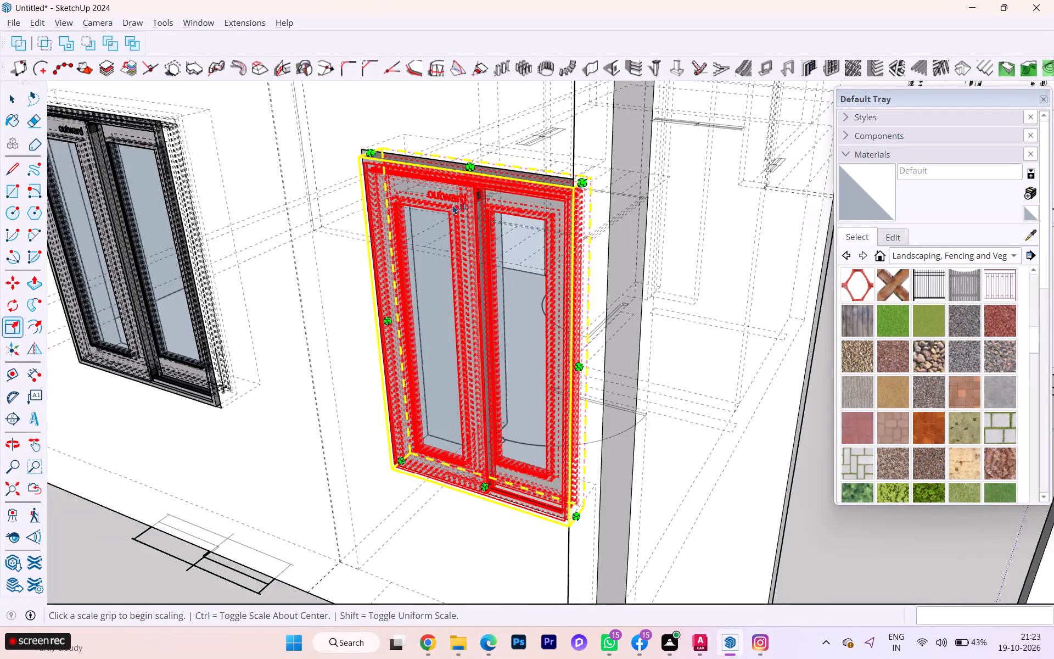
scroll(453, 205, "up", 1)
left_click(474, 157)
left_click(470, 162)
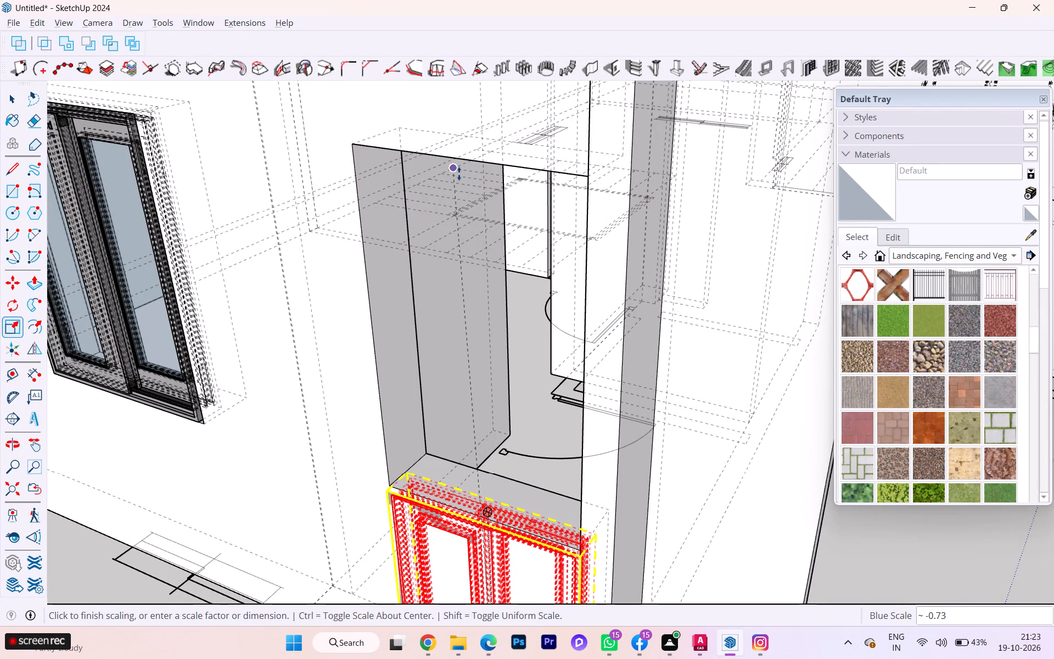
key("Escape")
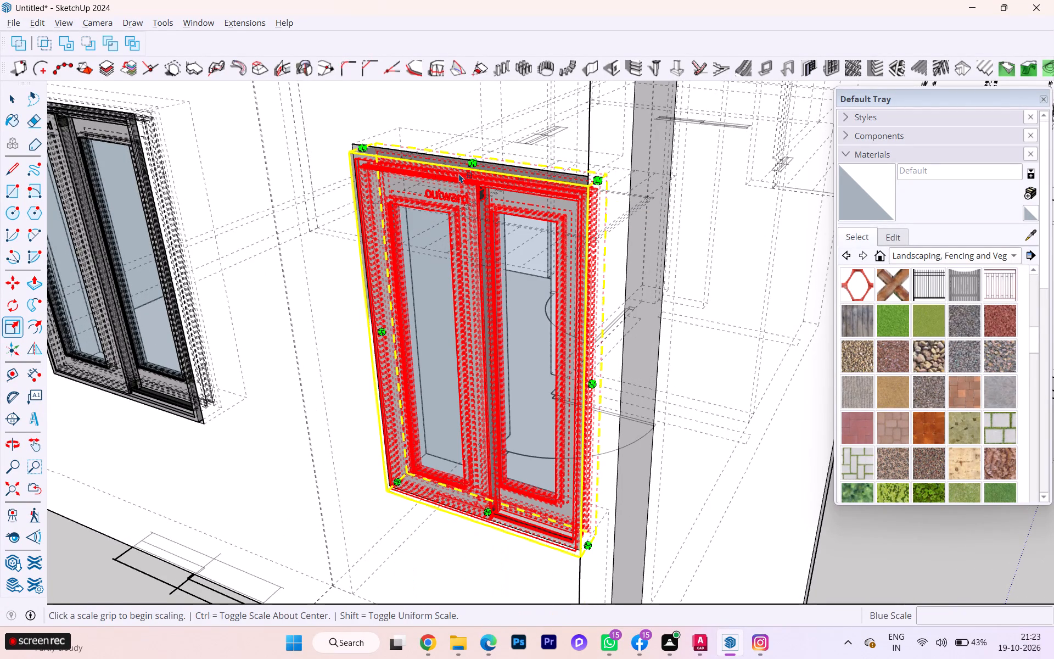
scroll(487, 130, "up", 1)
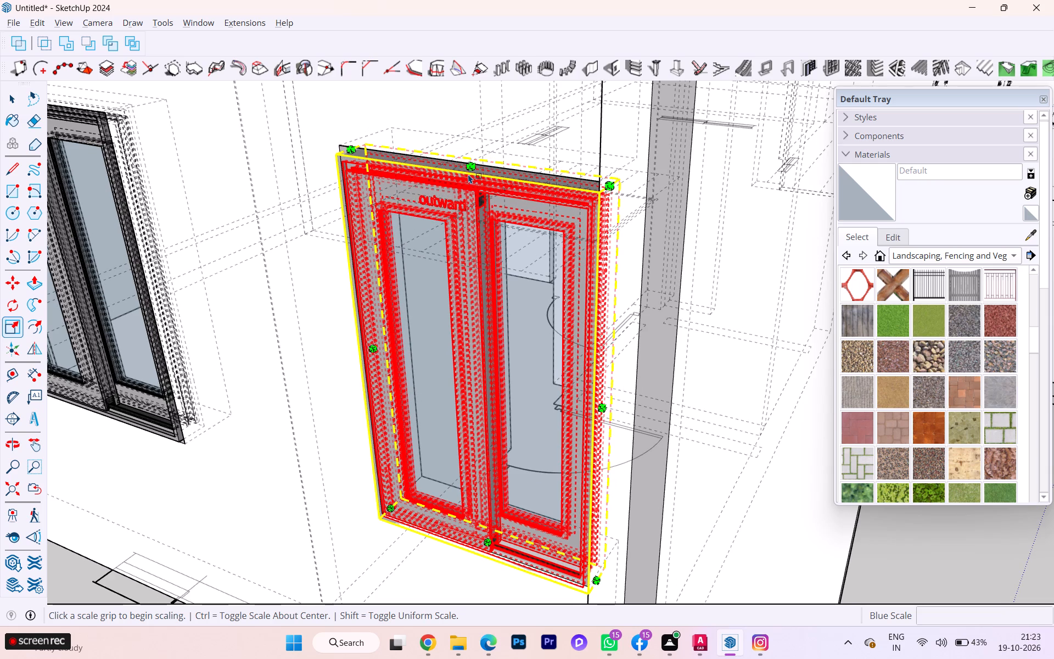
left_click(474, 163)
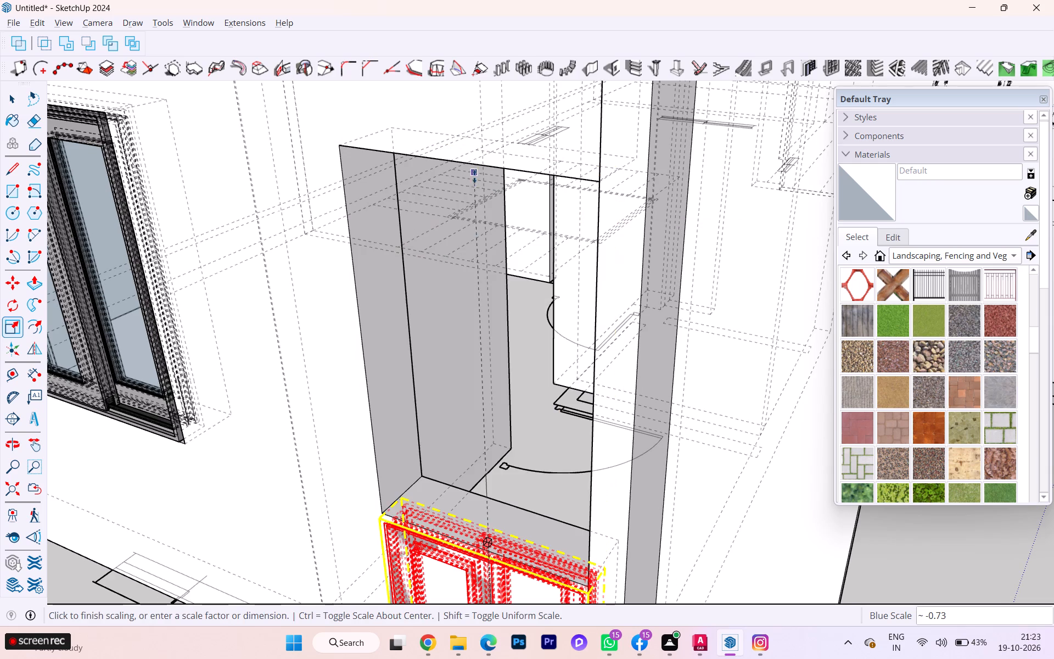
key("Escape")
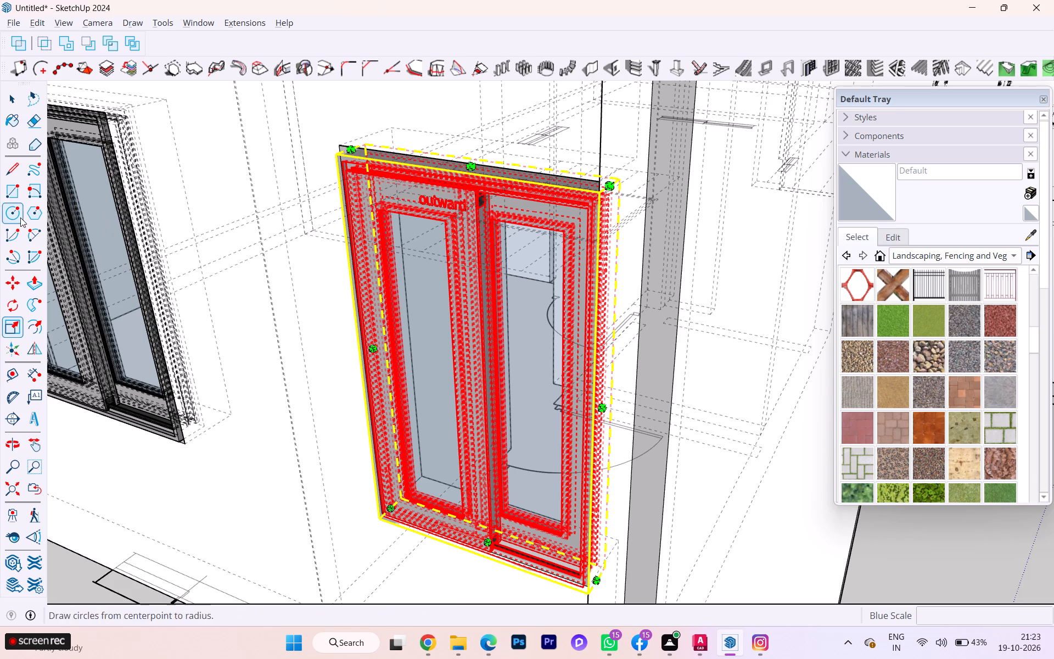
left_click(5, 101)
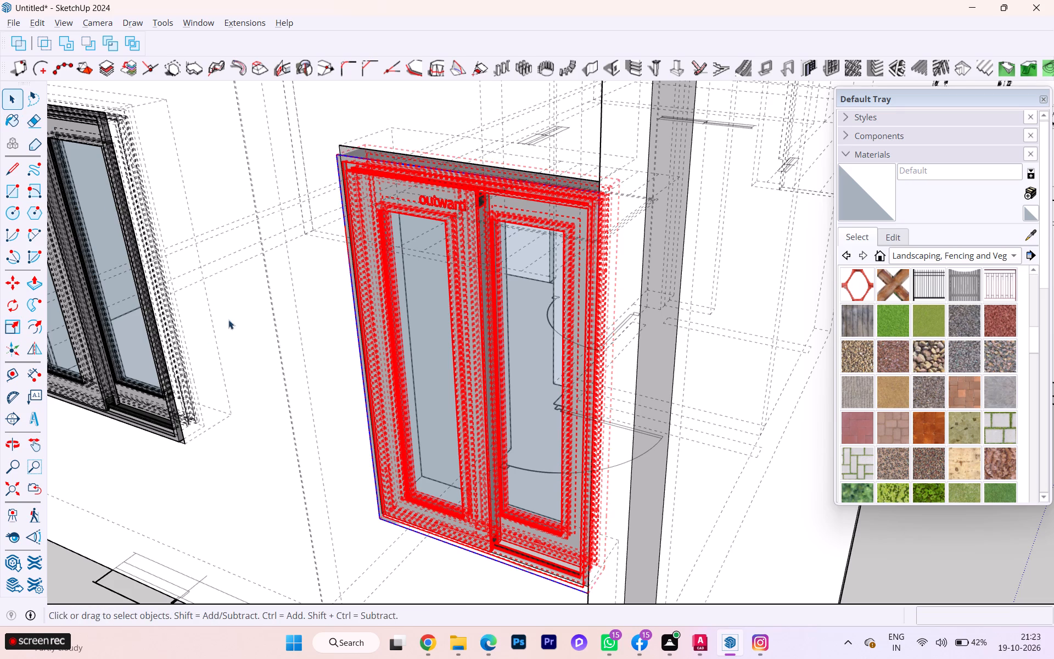
Scale the copied window's height from its top by about 1.02 to meet the opening's upper edge.
scroll(234, 319, "down", 2)
scroll(265, 320, "up", 2)
scroll(274, 321, "down", 2)
scroll(307, 320, "up", 1)
scroll(307, 320, "down", 2)
scroll(395, 318, "down", 2)
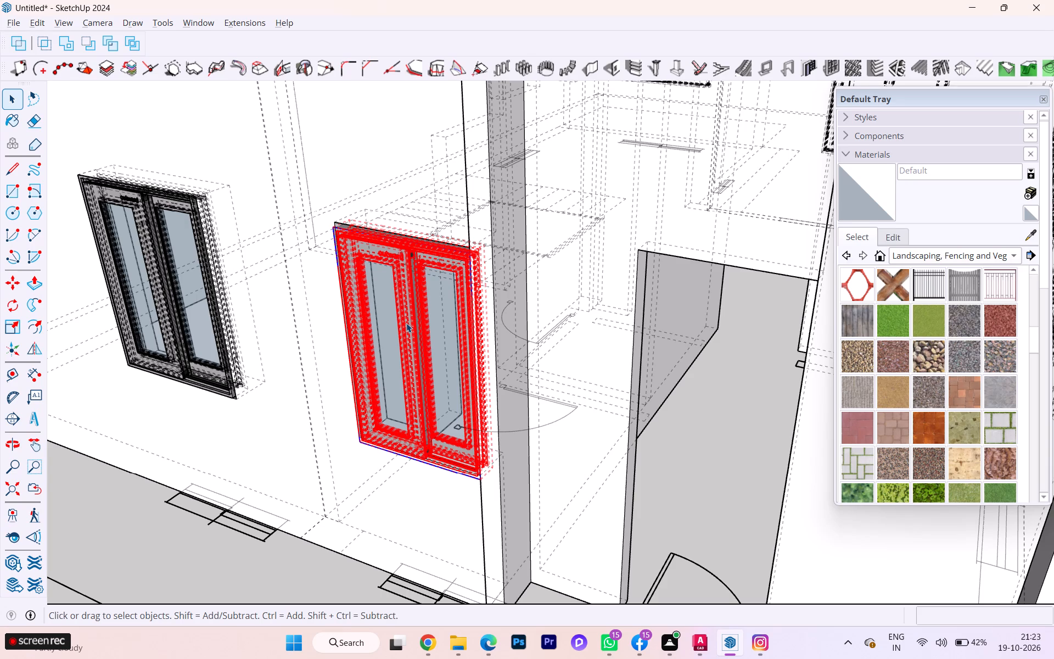
key("s")
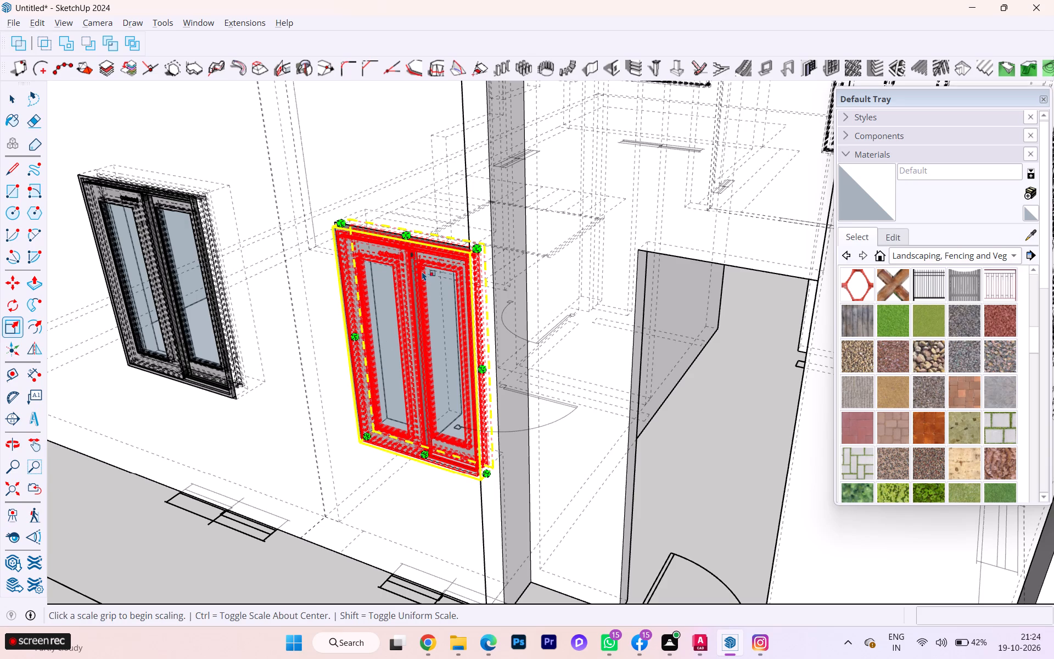
left_click(406, 235)
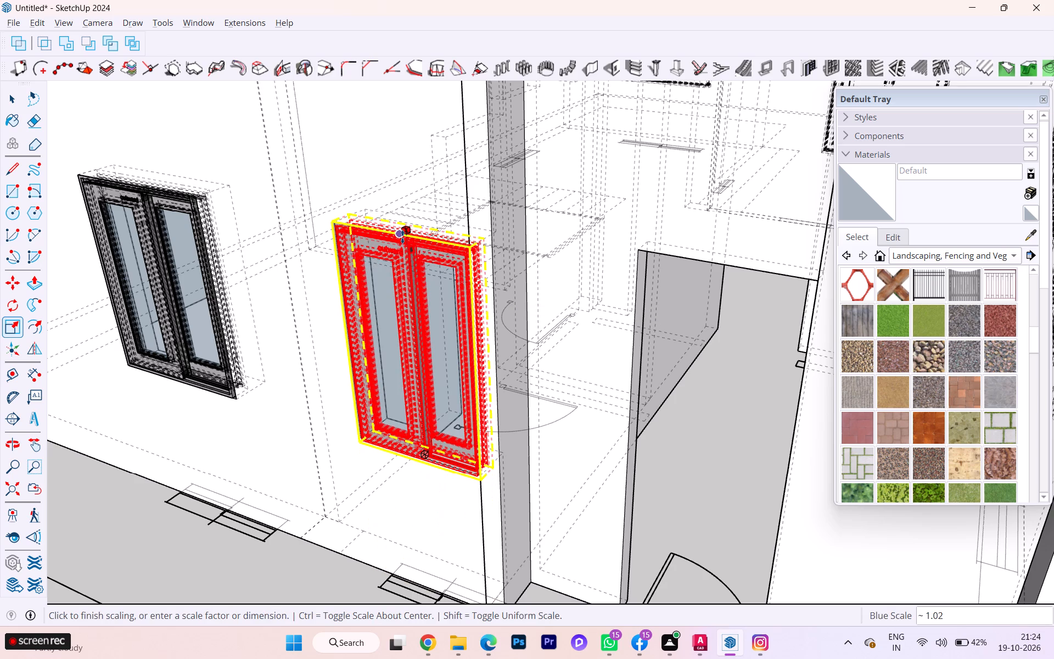
left_click(402, 237)
scroll(410, 401, "up", 2)
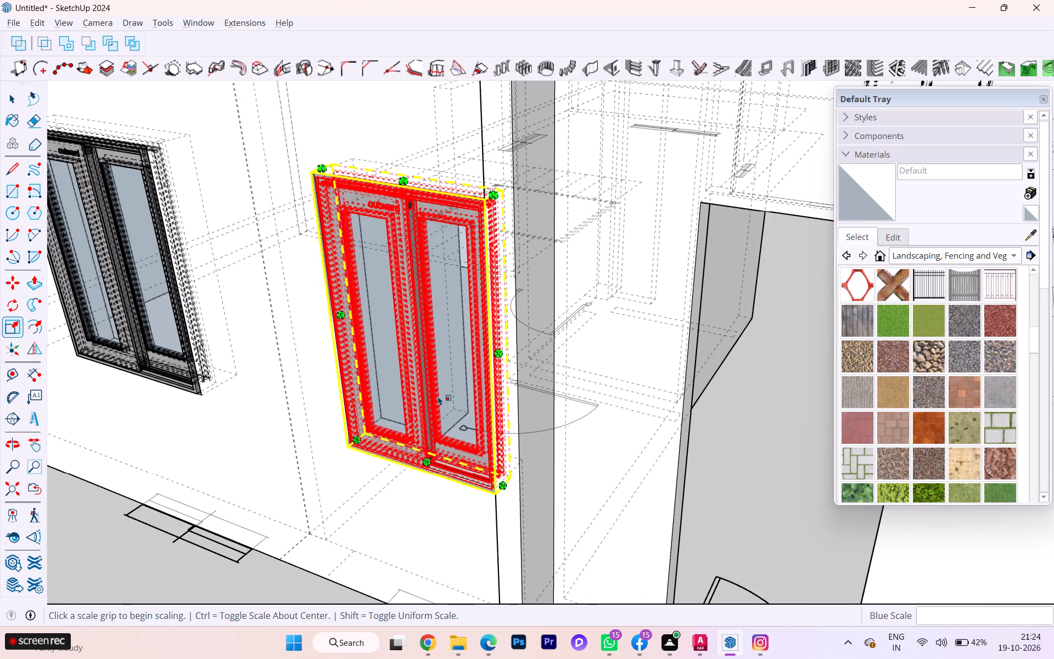
Examine up close how the copied window's top edge and upper corners fit the opening.
middle_click_drag(452, 357, 415, 415)
scroll(441, 372, "down", 1)
scroll(414, 414, "up", 1)
scroll(375, 258, "up", 4)
scroll(373, 253, "down", 1)
scroll(373, 253, "up", 5)
scroll(348, 261, "down", 2)
scroll(348, 261, "up", 5)
scroll(372, 229, "down", 4)
scroll(372, 229, "up", 3)
scroll(372, 229, "down", 1)
scroll(372, 229, "up", 2)
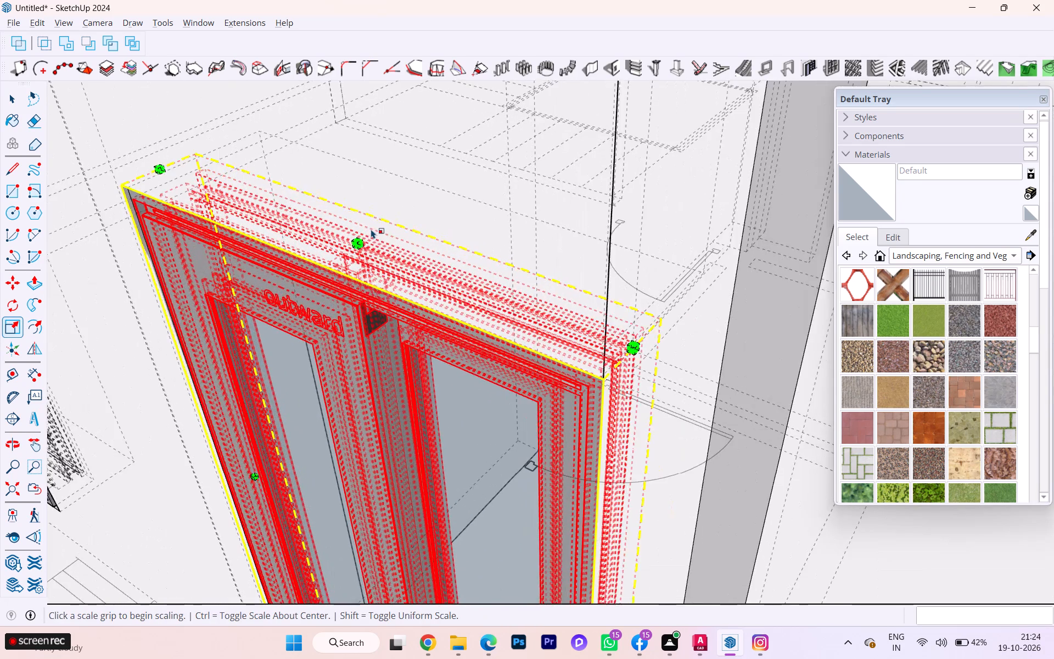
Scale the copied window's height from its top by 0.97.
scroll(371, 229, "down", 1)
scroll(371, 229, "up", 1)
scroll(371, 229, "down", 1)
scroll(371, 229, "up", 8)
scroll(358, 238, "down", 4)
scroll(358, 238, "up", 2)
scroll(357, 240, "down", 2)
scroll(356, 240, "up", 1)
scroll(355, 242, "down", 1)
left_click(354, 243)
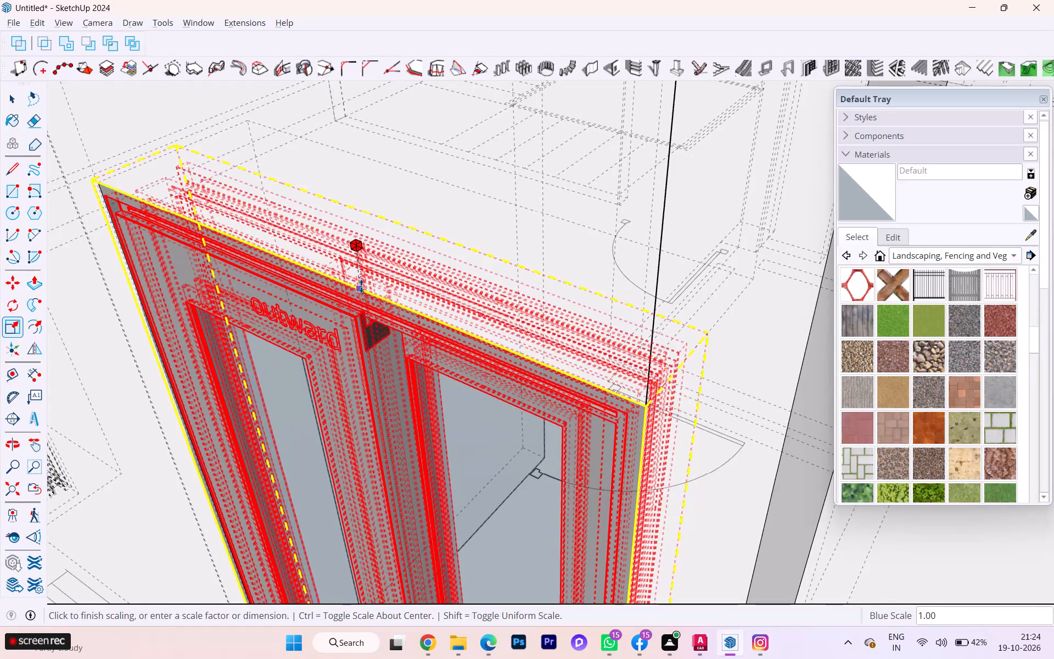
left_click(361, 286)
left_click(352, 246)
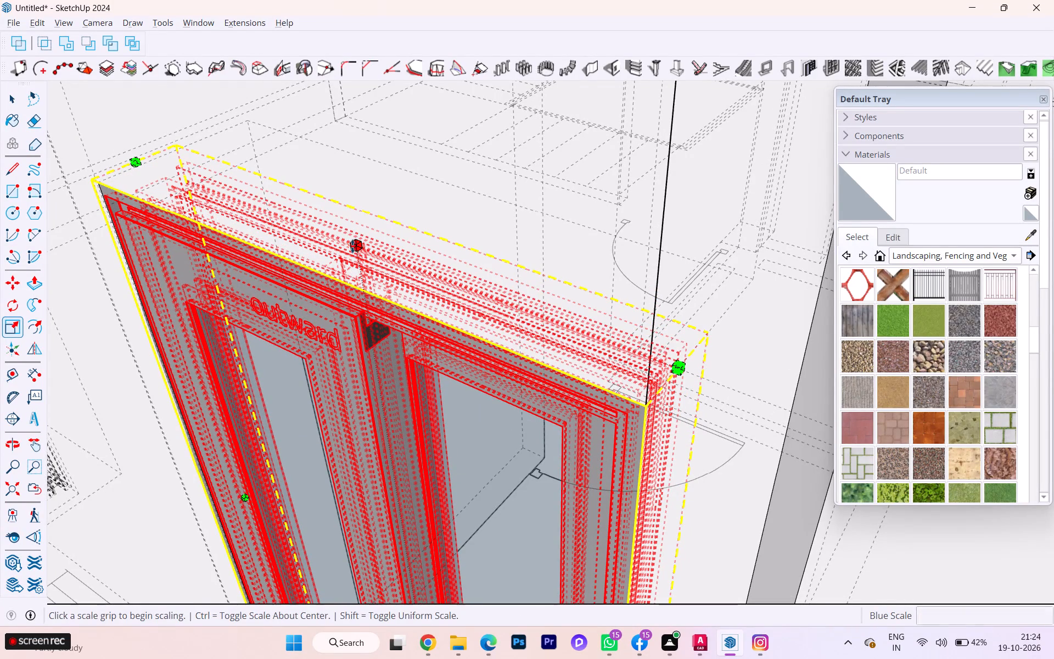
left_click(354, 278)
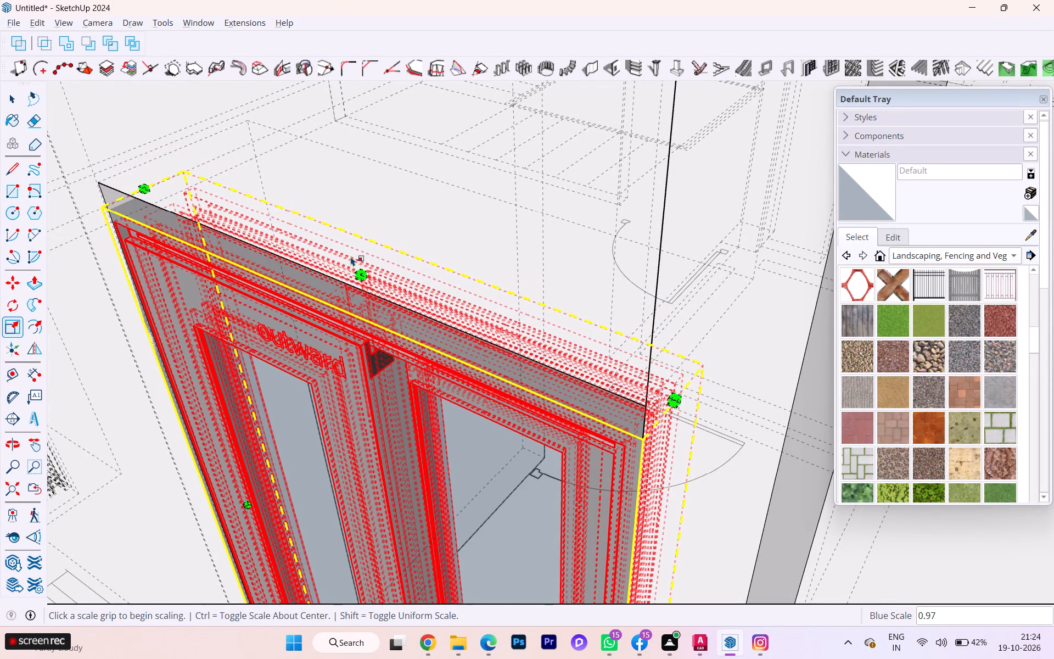
Deselect the copied window and examine its fit in the wall, closing in on the lower corner beside the column.
scroll(347, 248, "down", 2)
scroll(347, 248, "up", 1)
scroll(347, 248, "down", 4)
scroll(348, 243, "up", 6)
scroll(348, 243, "down", 1)
scroll(286, 263, "down", 1)
middle_click_drag(254, 269, 442, 181)
scroll(332, 240, "down", 1)
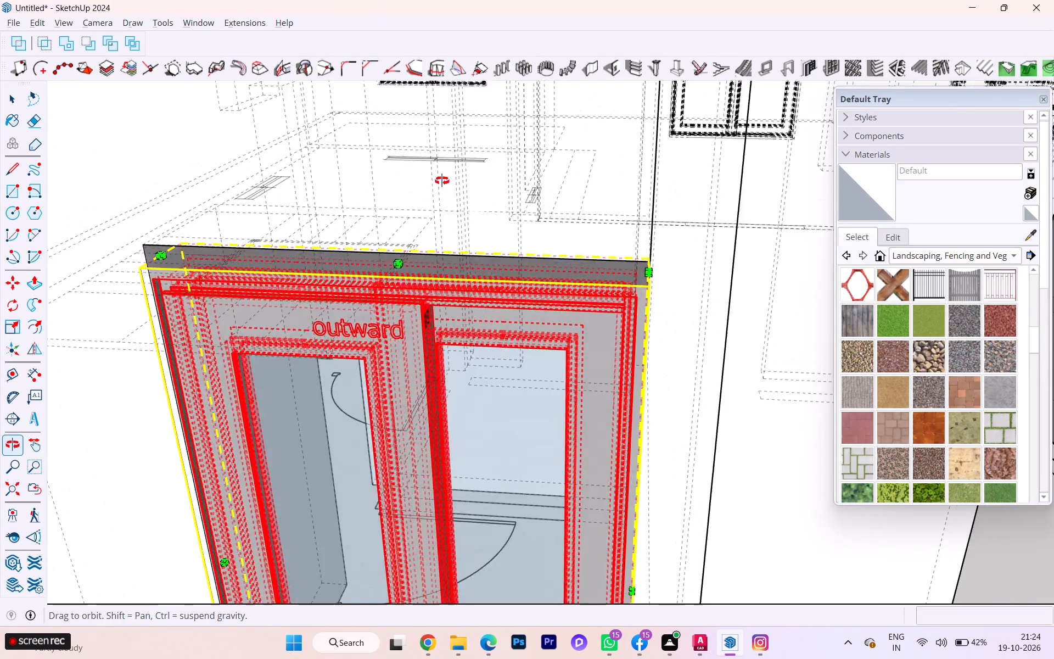
middle_click_drag(442, 181, 511, 159)
scroll(245, 200, "down", 2)
scroll(243, 200, "up", 2)
scroll(243, 200, "down", 4)
scroll(212, 230, "up", 1)
scroll(214, 233, "down", 13)
scroll(260, 265, "up", 3)
scroll(261, 265, "down", 8)
scroll(287, 285, "up", 1)
scroll(287, 285, "down", 1)
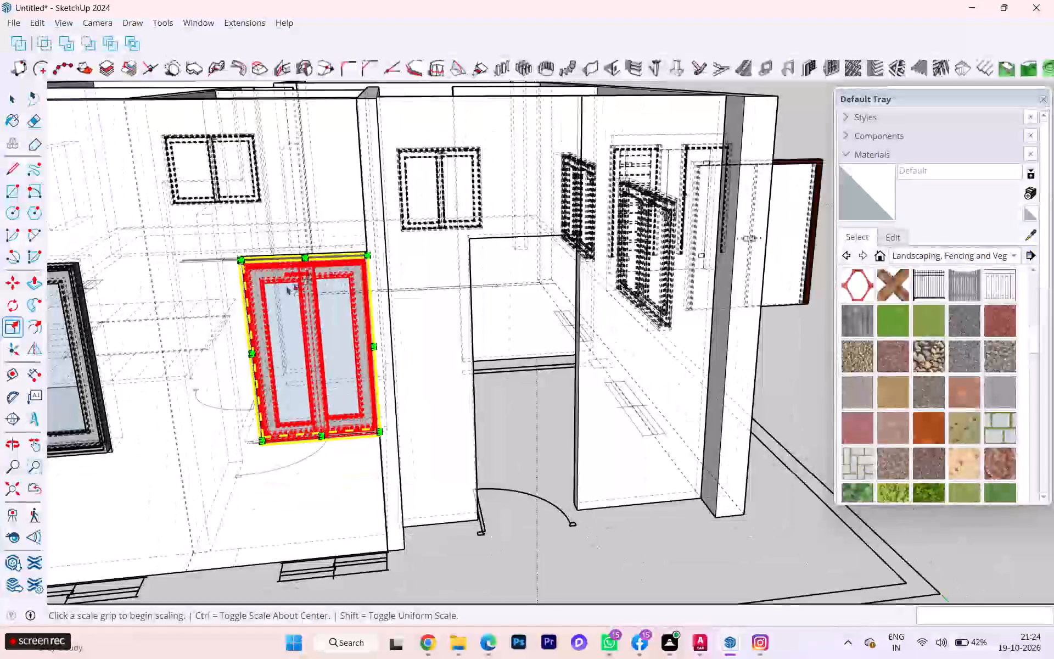
left_click(13, 100)
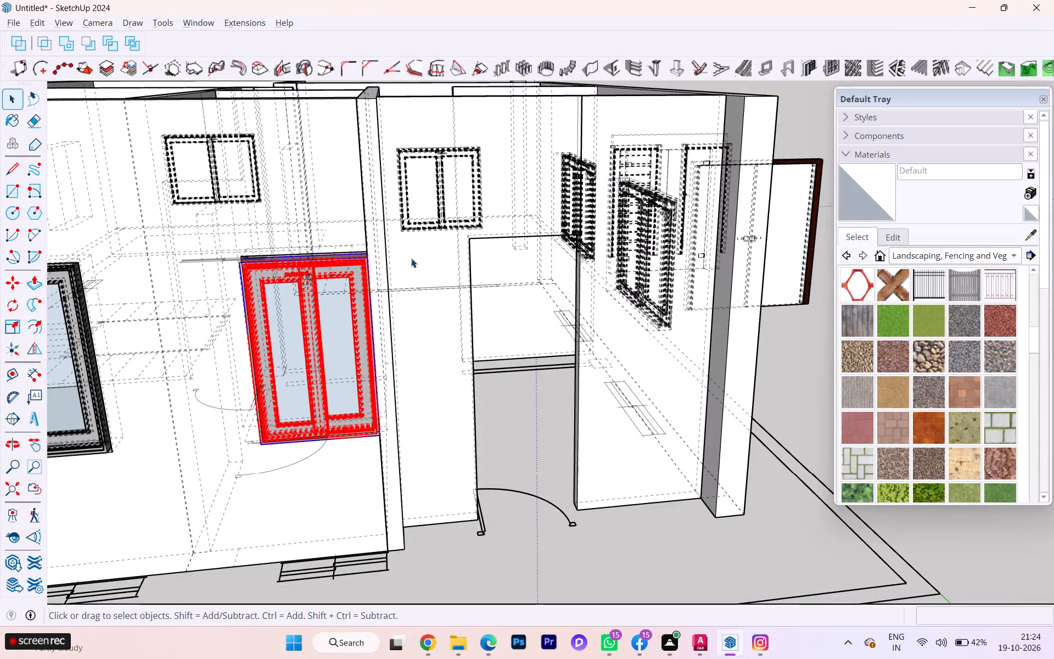
scroll(440, 268, "down", 6)
left_click(429, 520)
scroll(368, 353, "up", 4)
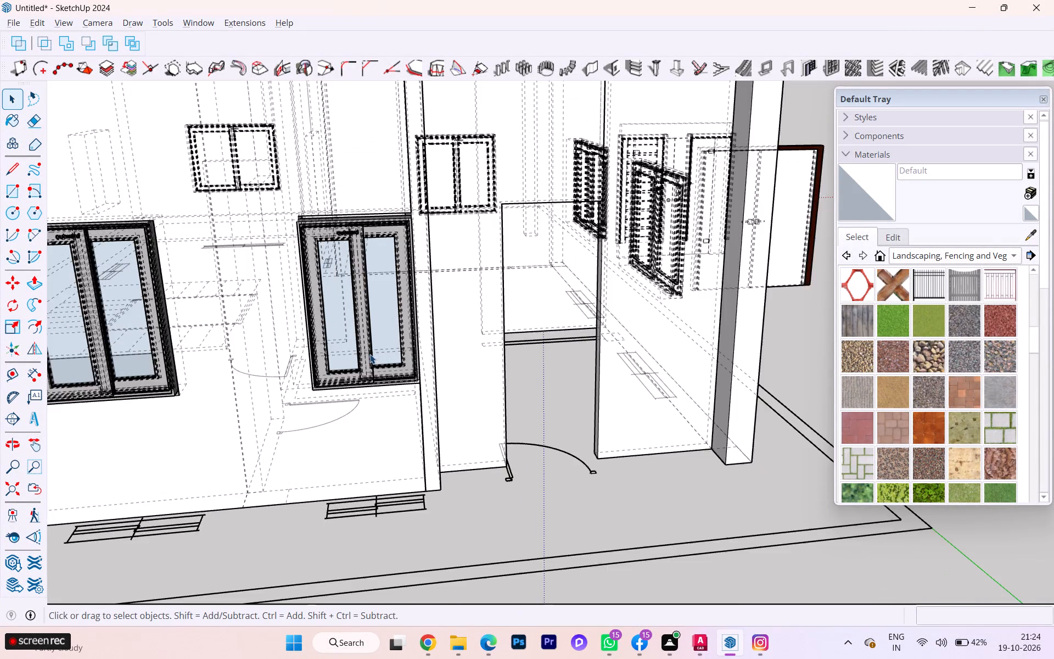
scroll(393, 368, "down", 1)
scroll(393, 368, "up", 5)
scroll(393, 368, "down", 2)
scroll(393, 368, "up", 1)
scroll(393, 368, "down", 2)
scroll(393, 368, "up", 7)
scroll(401, 364, "down", 3)
scroll(401, 364, "up", 3)
scroll(402, 365, "down", 2)
scroll(402, 365, "up", 4)
scroll(416, 377, "down", 9)
scroll(416, 377, "up", 4)
scroll(440, 387, "down", 2)
scroll(440, 387, "up", 1)
scroll(440, 387, "down", 2)
scroll(440, 387, "up", 1)
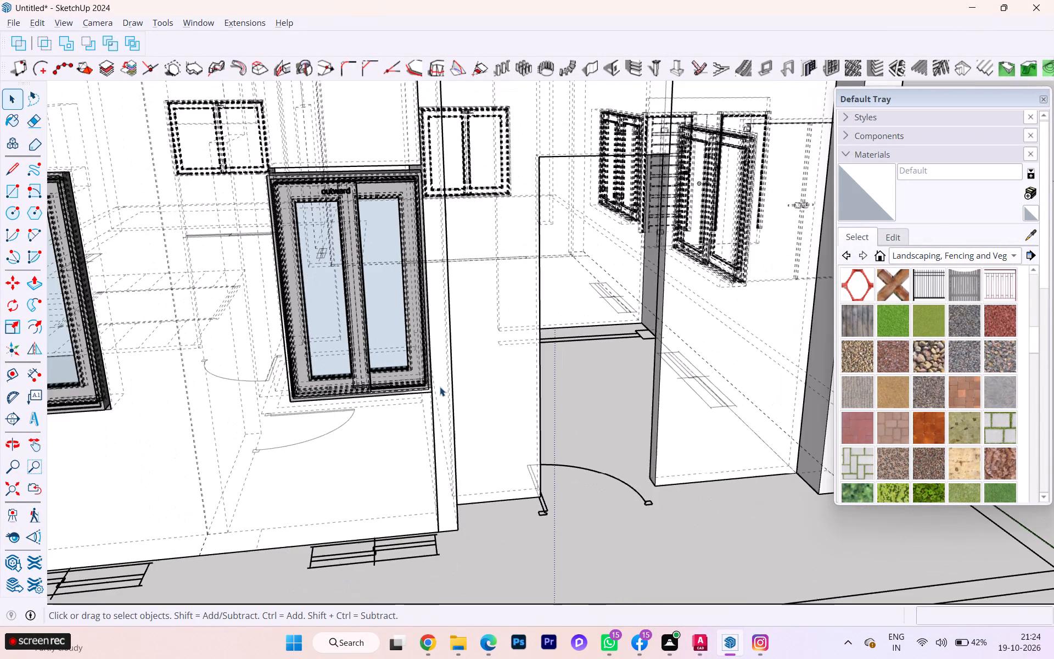
scroll(440, 387, "up", 2)
scroll(399, 380, "down", 2)
scroll(399, 380, "up", 1)
scroll(398, 380, "down", 1)
scroll(398, 380, "up", 1)
scroll(398, 380, "down", 1)
scroll(398, 380, "up", 3)
scroll(396, 376, "down", 1)
scroll(396, 376, "up", 10)
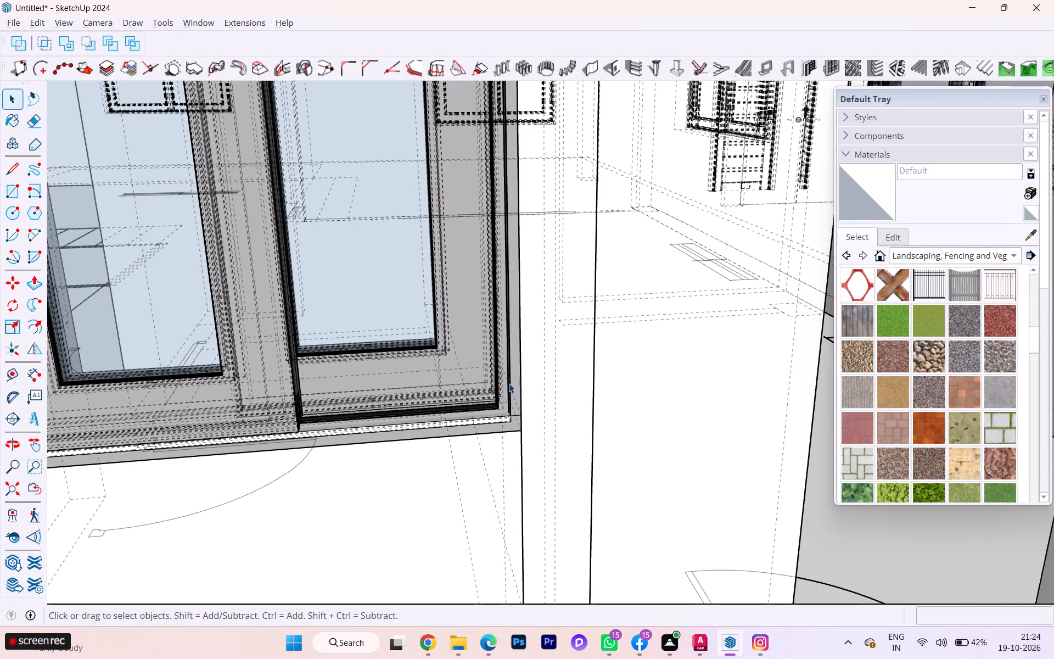
Turn off the display of hidden back edges.
key("k")
Select the copied window and examine up close how its bottom edge and both lower corners fit the opening.
scroll(507, 380, "down", 1)
middle_click_drag(507, 378, 431, 403)
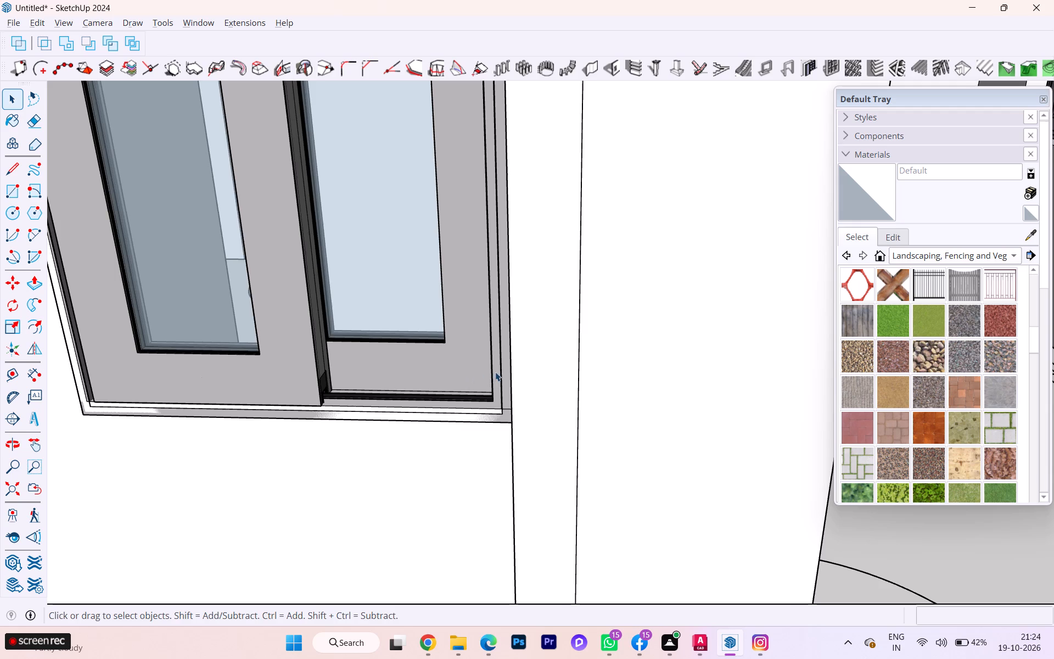
scroll(496, 372, "down", 1)
middle_click_drag(495, 373, 463, 389)
left_click(428, 396)
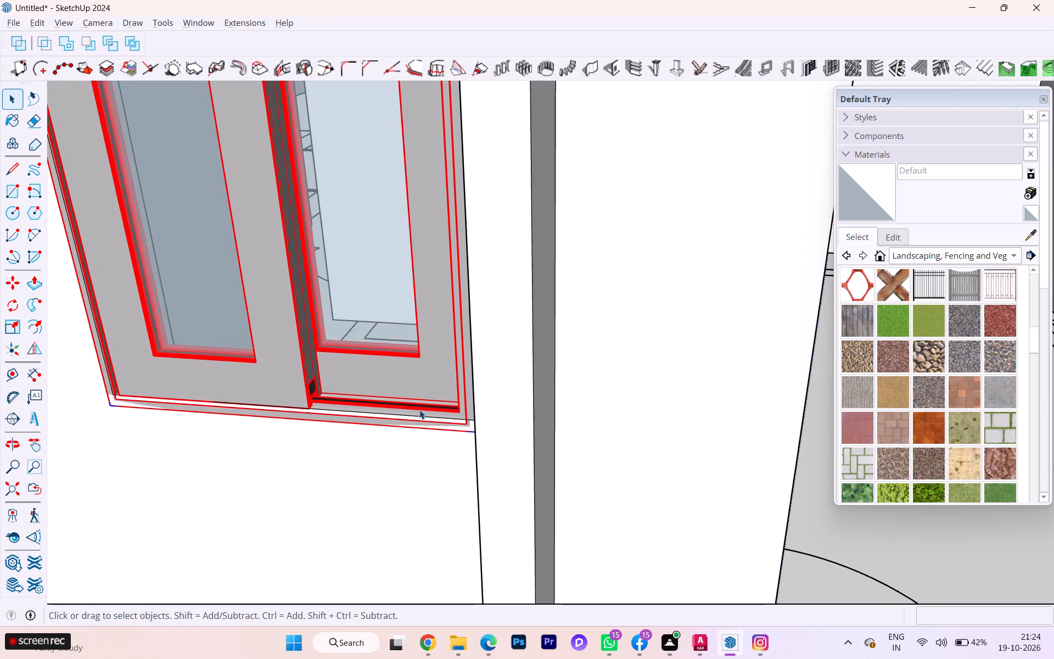
scroll(444, 395, "up", 14)
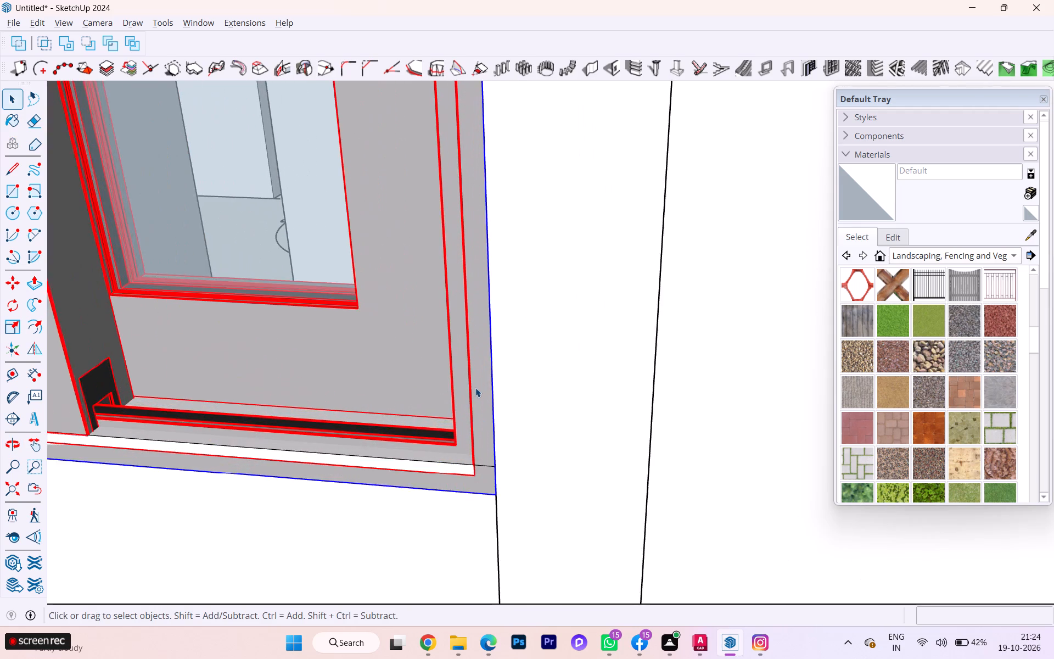
scroll(475, 388, "up", 2)
scroll(475, 388, "down", 2)
scroll(475, 388, "up", 10)
middle_click_drag(463, 402, 391, 451)
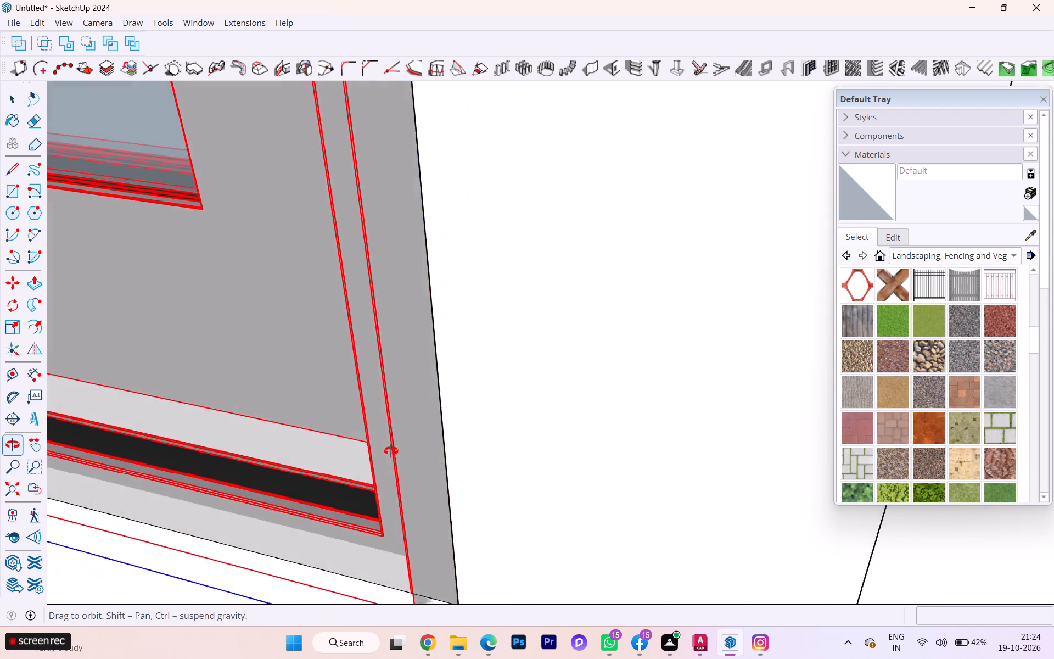
middle_click_drag(391, 451, 81, 406)
scroll(109, 408, "down", 1)
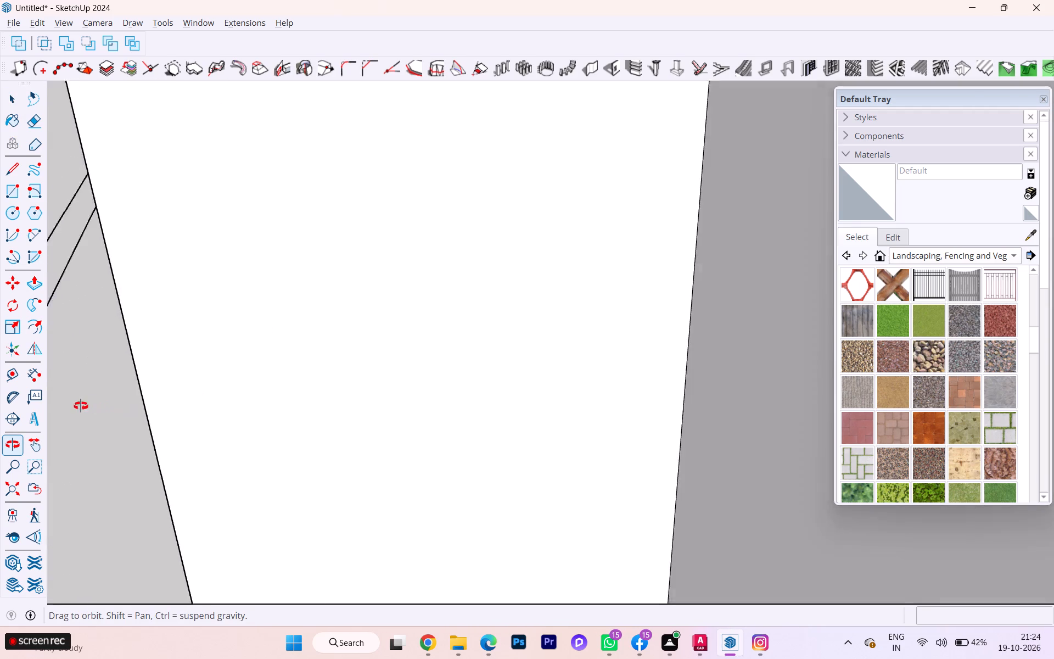
middle_click_drag(81, 406, 0, 390)
middle_click_drag(209, 385, 622, 357)
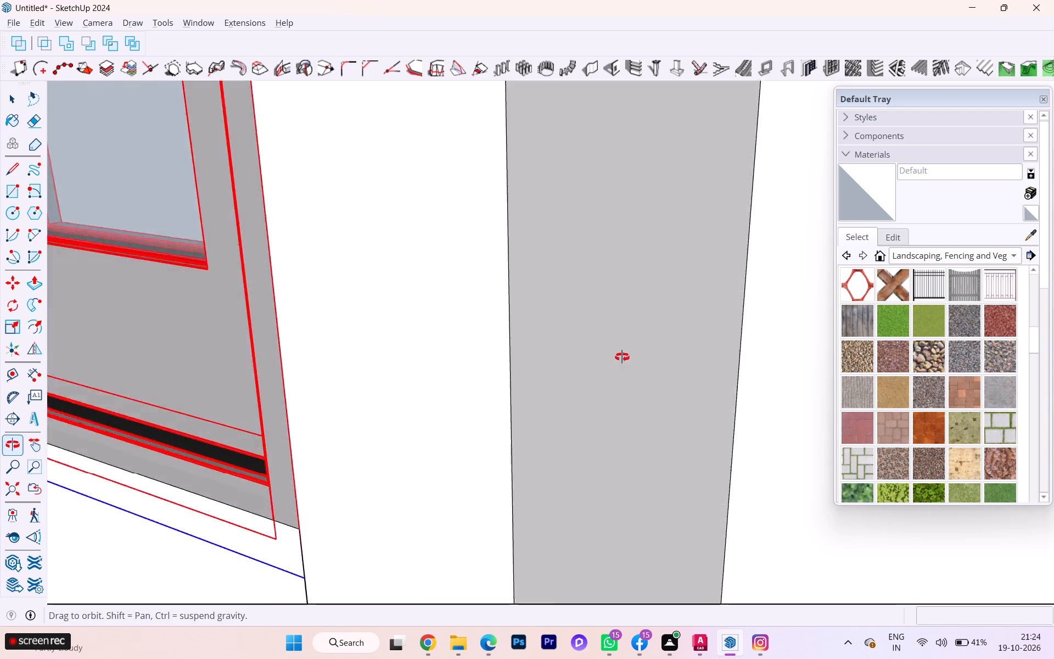
middle_click_drag(622, 357, 651, 351)
scroll(487, 373, "down", 7)
scroll(476, 374, "up", 1)
scroll(475, 374, "down", 4)
scroll(465, 374, "up", 1)
scroll(465, 374, "down", 3)
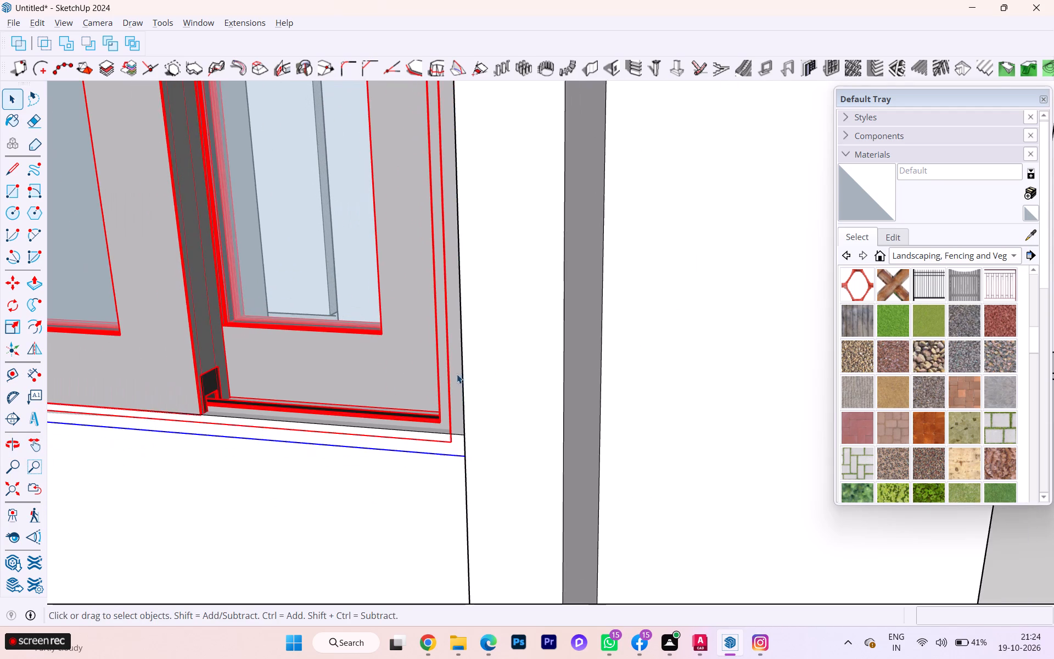
scroll(461, 373, "down", 2)
middle_click_drag(457, 375, 534, 360)
scroll(498, 366, "down", 1)
scroll(610, 338, "down", 4)
scroll(612, 339, "up", 1)
scroll(620, 347, "down", 3)
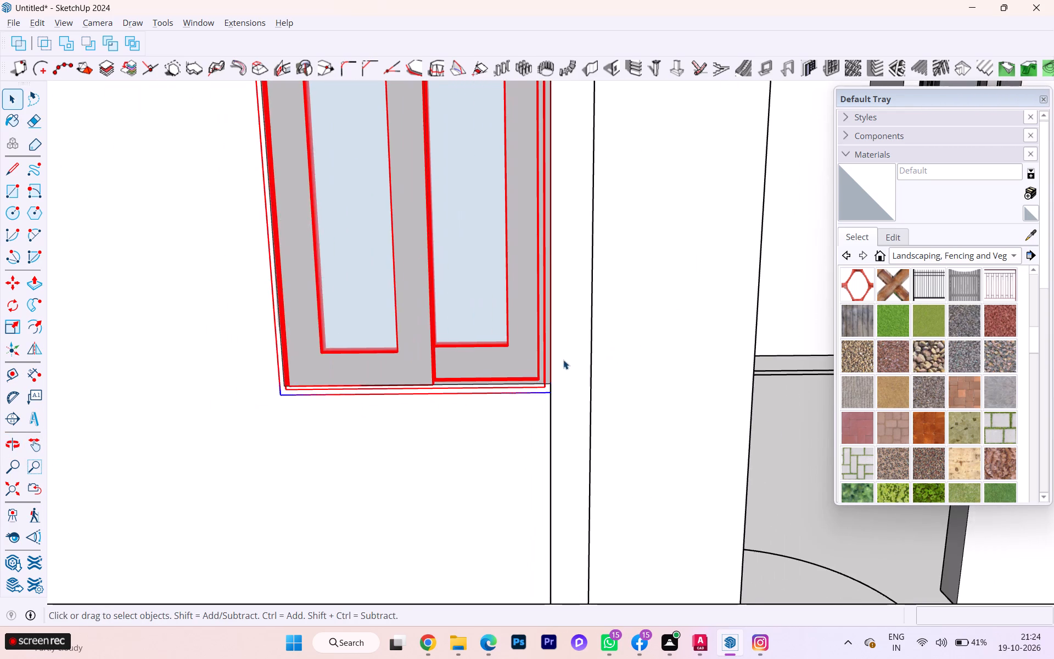
scroll(388, 348, "down", 1)
middle_click_drag(388, 348, 569, 372)
scroll(569, 372, "up", 2)
scroll(570, 373, "down", 1)
scroll(570, 373, "up", 4)
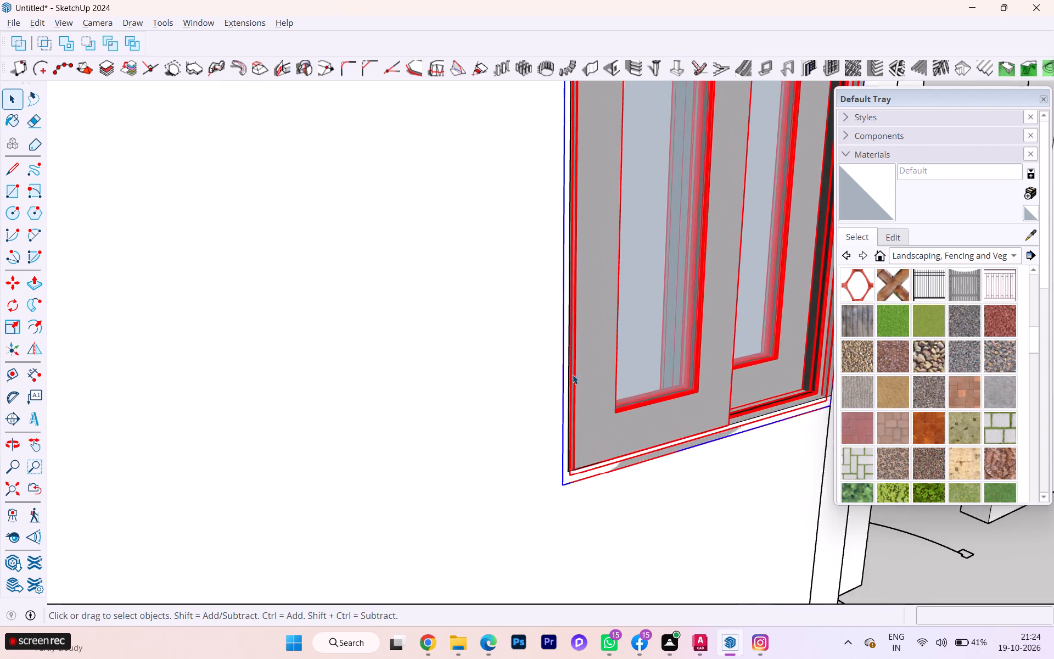
scroll(573, 375, "up", 2)
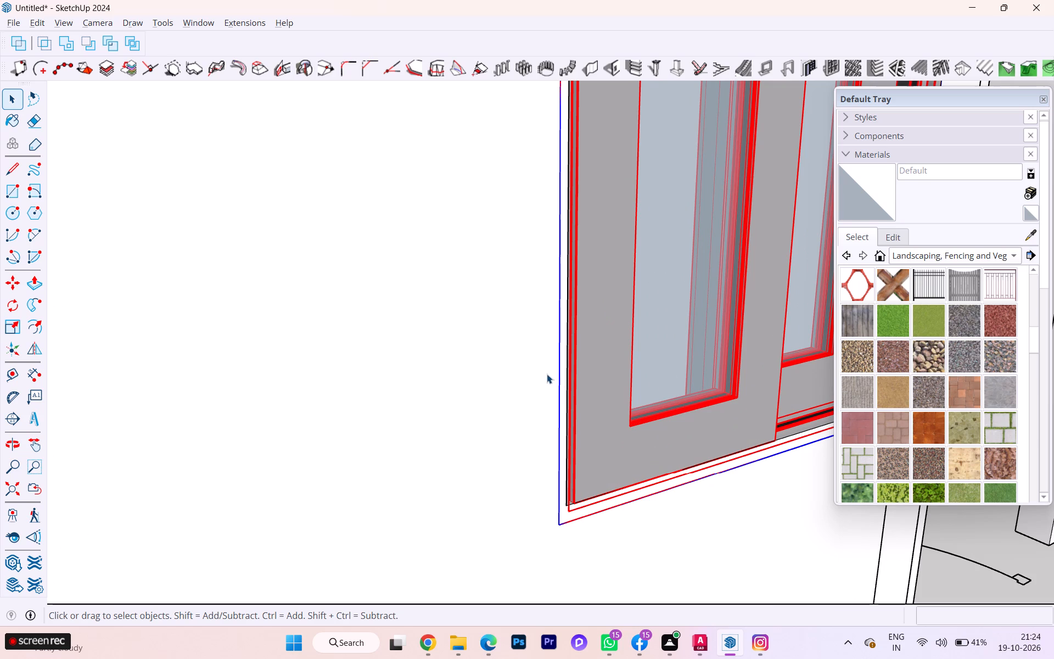
Scale the copied window's height from its top by about 1.03 to meet the opening's upper edge.
key("s")
scroll(550, 368, "down", 2)
scroll(423, 368, "down", 2)
scroll(422, 369, "up", 4)
scroll(421, 369, "down", 7)
scroll(413, 377, "up", 6)
scroll(413, 376, "down", 3)
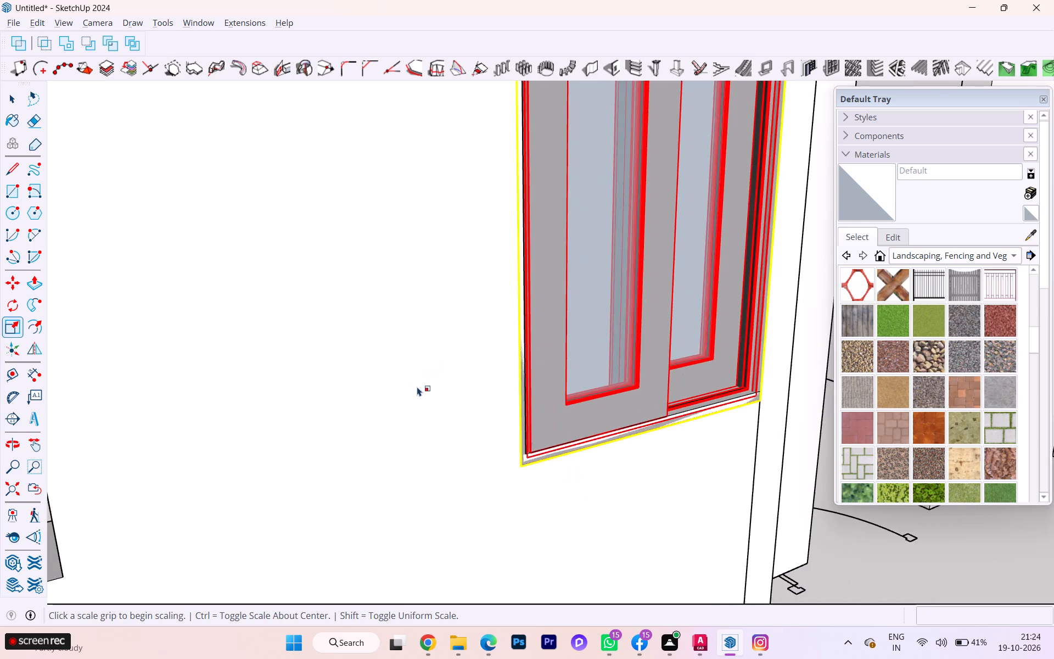
scroll(423, 383, "down", 3)
scroll(425, 386, "up", 3)
scroll(425, 386, "down", 4)
scroll(425, 396, "up", 1)
scroll(425, 396, "down", 3)
scroll(437, 401, "up", 1)
scroll(437, 403, "down", 3)
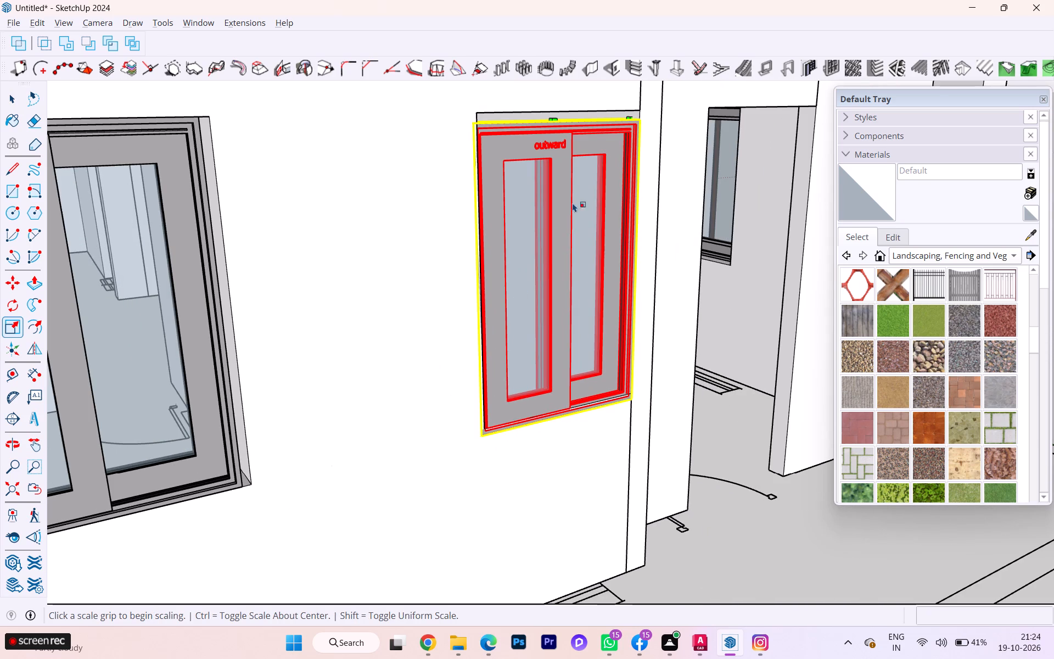
scroll(548, 122, "up", 3)
left_click(555, 118)
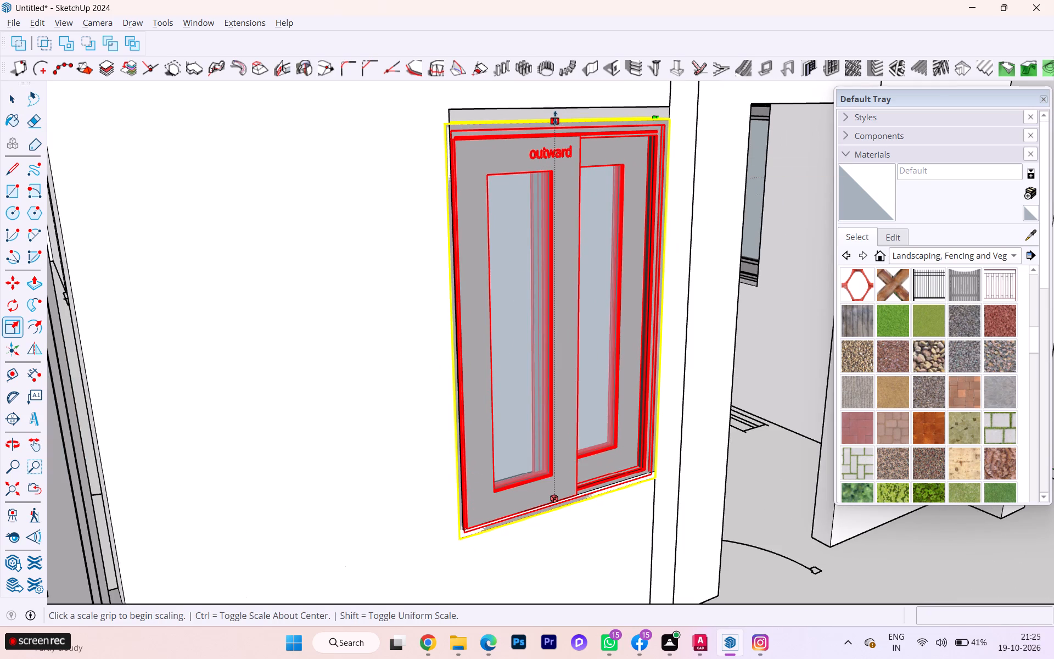
left_click(552, 109)
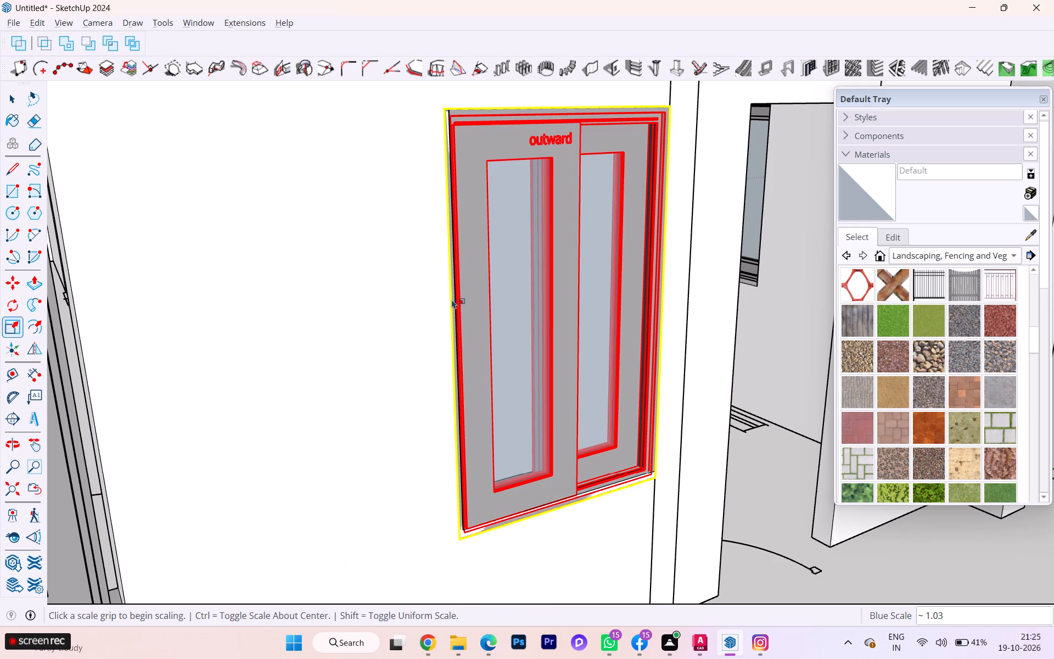
Scale the copied window's width by 0.98 from the side away from the column to match the opening's vertical edge.
left_click(444, 333)
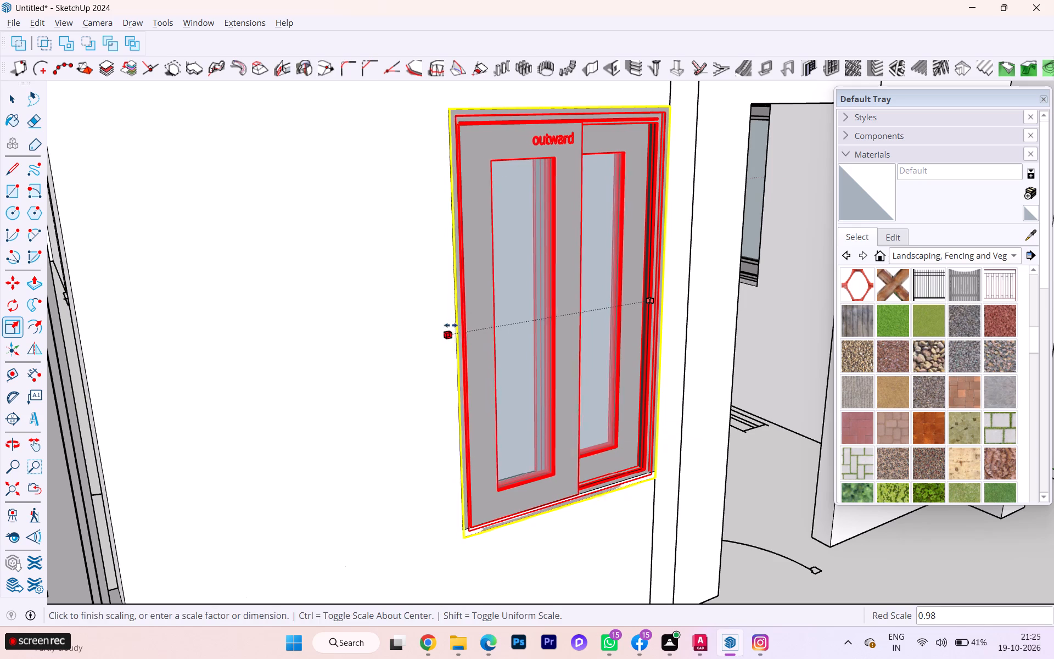
left_click(445, 325)
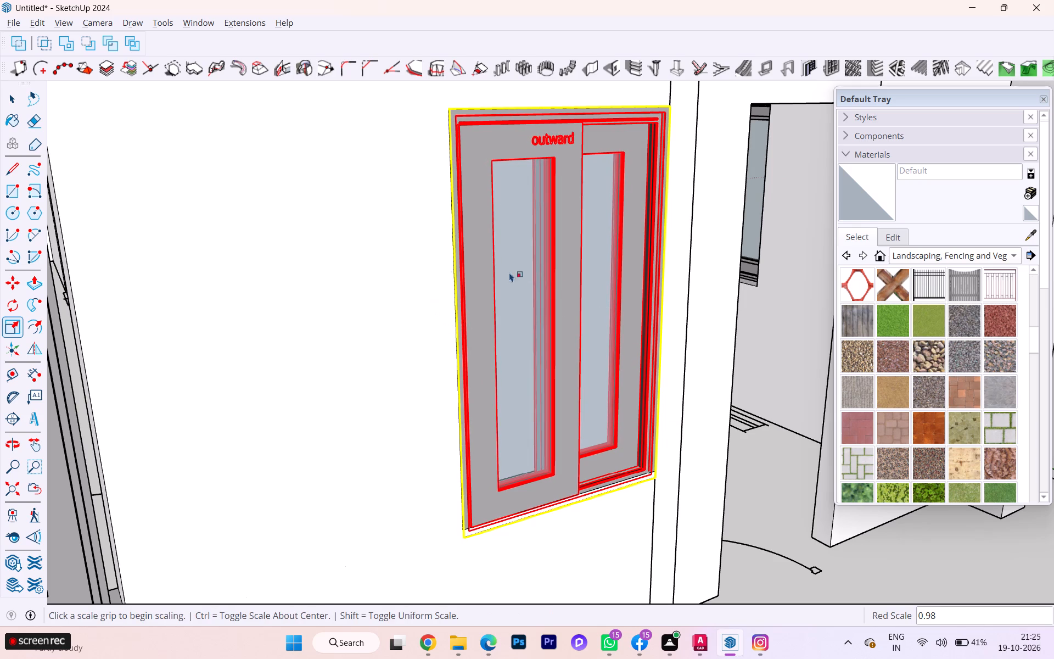
scroll(649, 294, "up", 2)
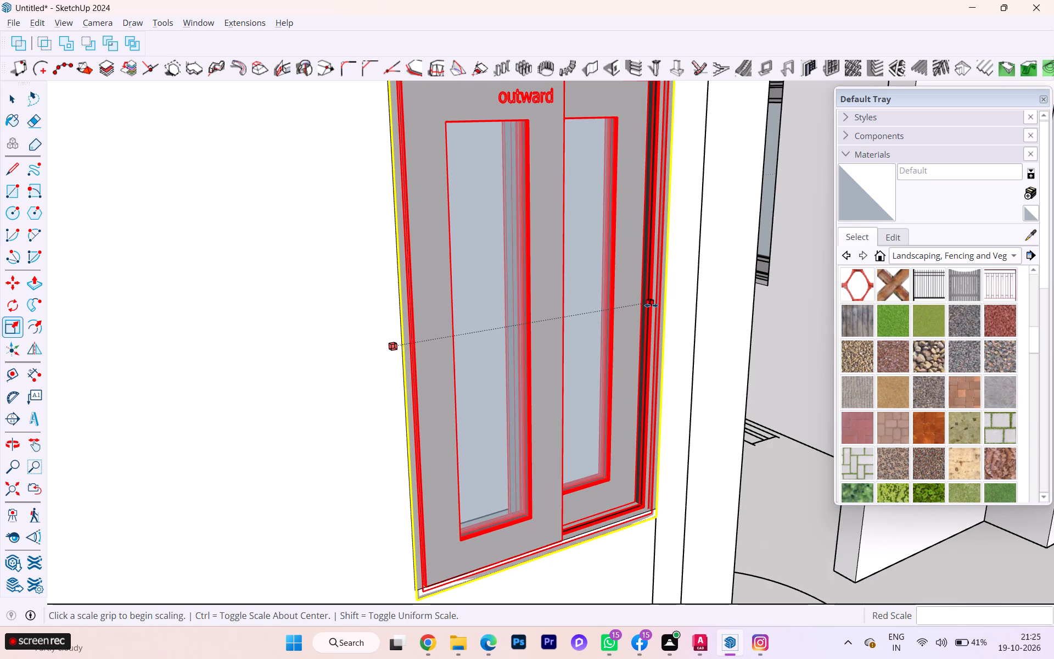
left_click(651, 305)
left_click(651, 305)
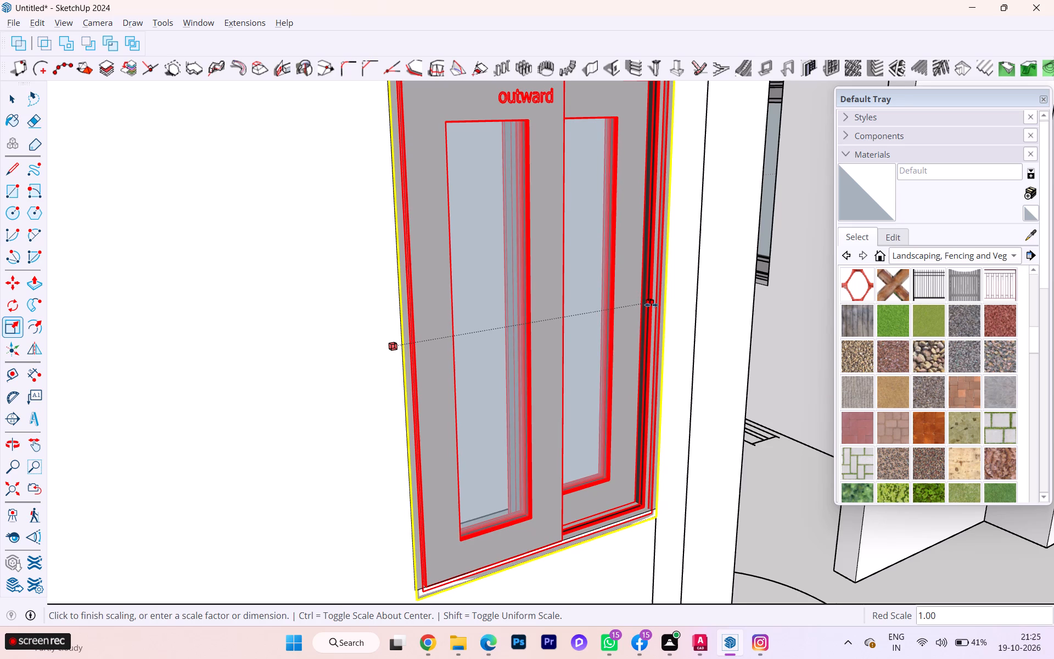
key("space")
left_click(373, 296)
Scale the wider neighbouring window's width by about 1.03 to meet the opening's vertical edge nearest the narrow window.
scroll(366, 289, "down", 2)
scroll(366, 289, "up", 1)
scroll(366, 289, "down", 4)
scroll(366, 289, "up", 3)
scroll(366, 289, "down", 1)
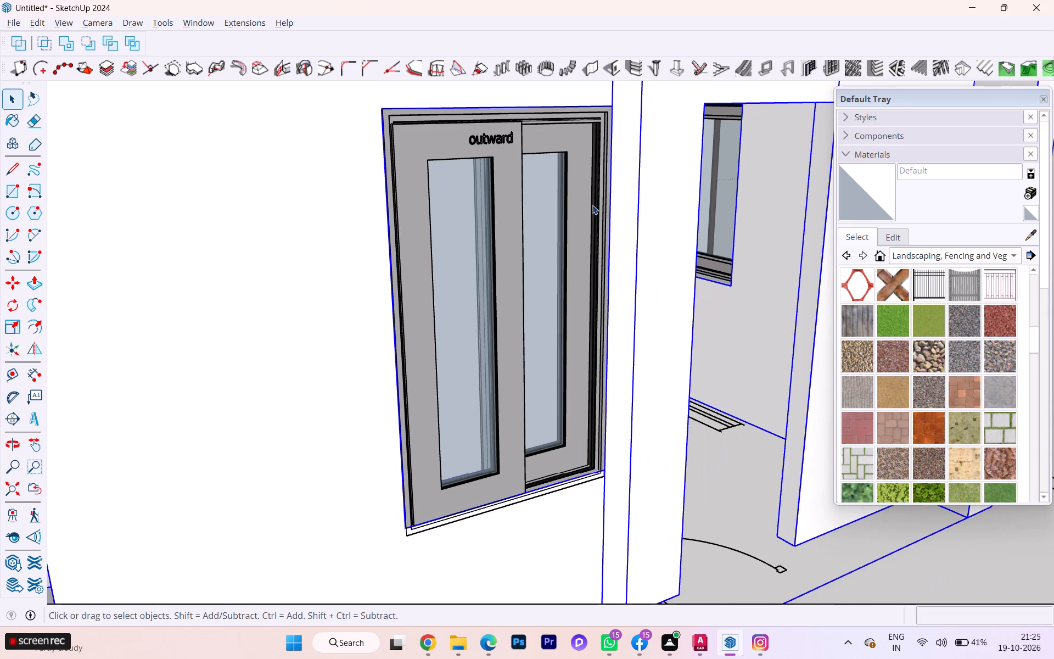
scroll(592, 205, "down", 3)
scroll(411, 298, "up", 1)
scroll(352, 305, "down", 2)
scroll(324, 301, "up", 3)
scroll(324, 301, "down", 3)
scroll(419, 334, "down", 2)
scroll(431, 343, "up", 3)
scroll(431, 343, "down", 2)
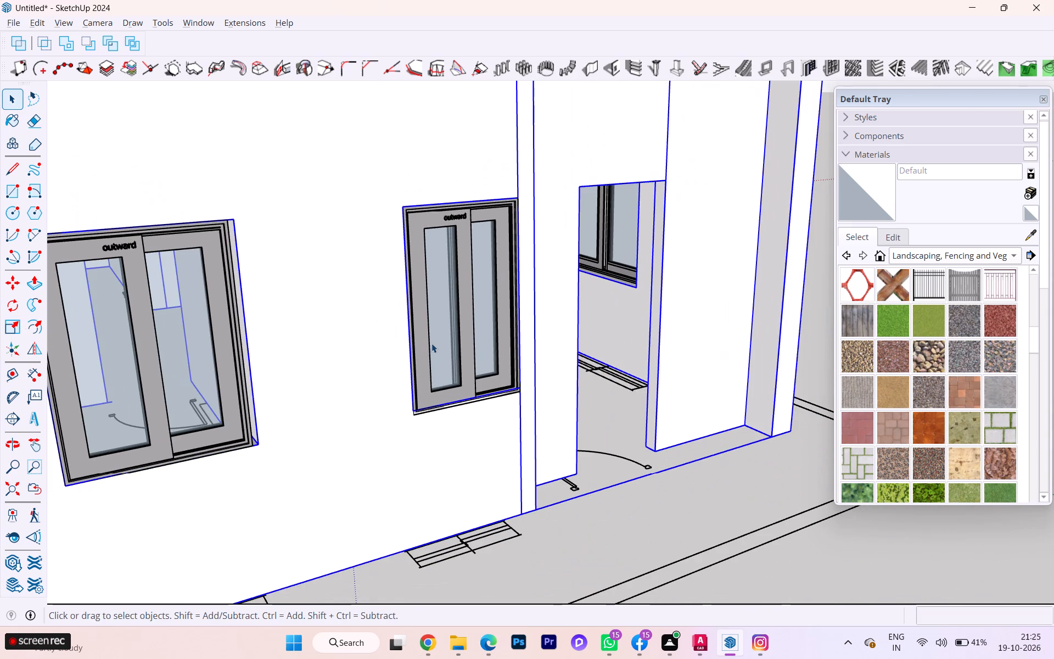
scroll(492, 310, "down", 4)
scroll(242, 345, "up", 3)
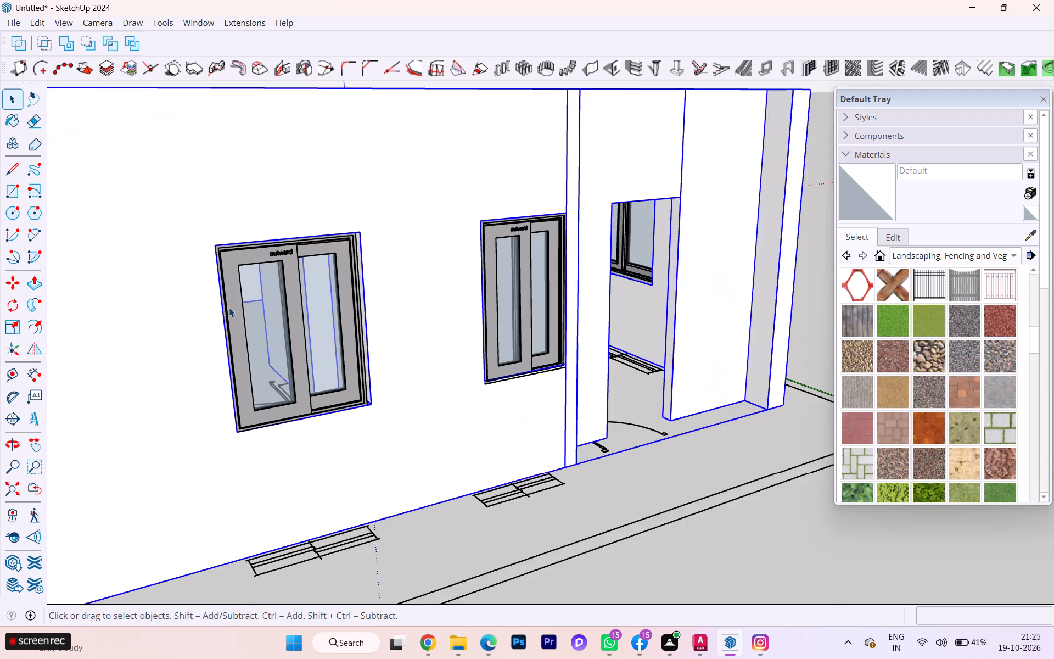
scroll(229, 308, "up", 2)
scroll(229, 306, "down", 1)
scroll(229, 306, "up", 9)
scroll(368, 279, "down", 1)
scroll(370, 279, "up", 3)
left_click(424, 293)
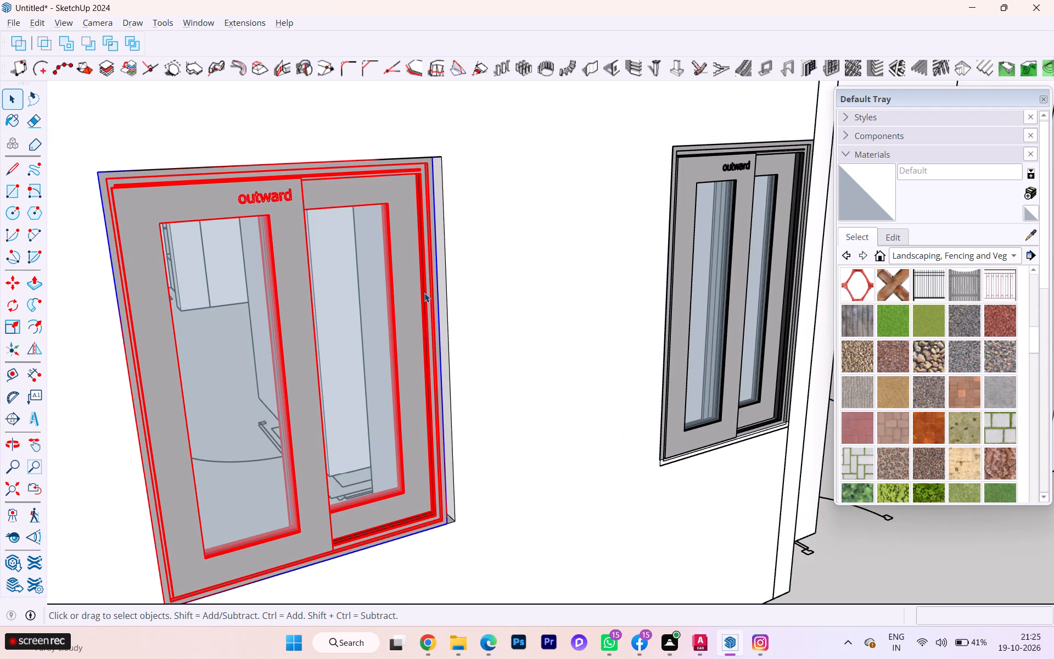
key("s")
scroll(433, 298, "up", 2)
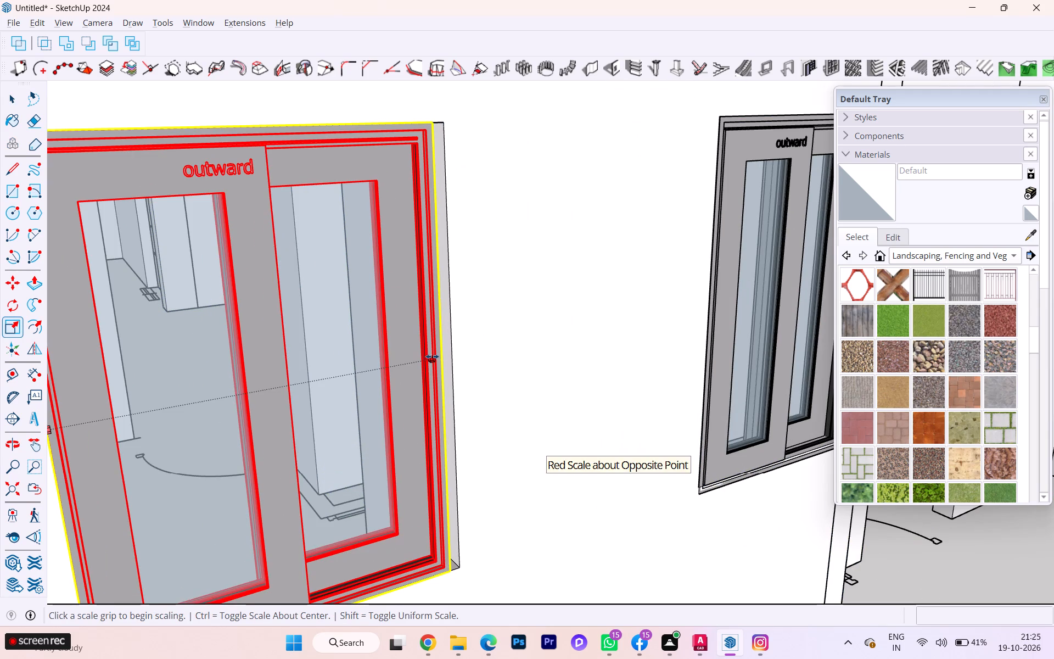
left_click(432, 356)
left_click(448, 350)
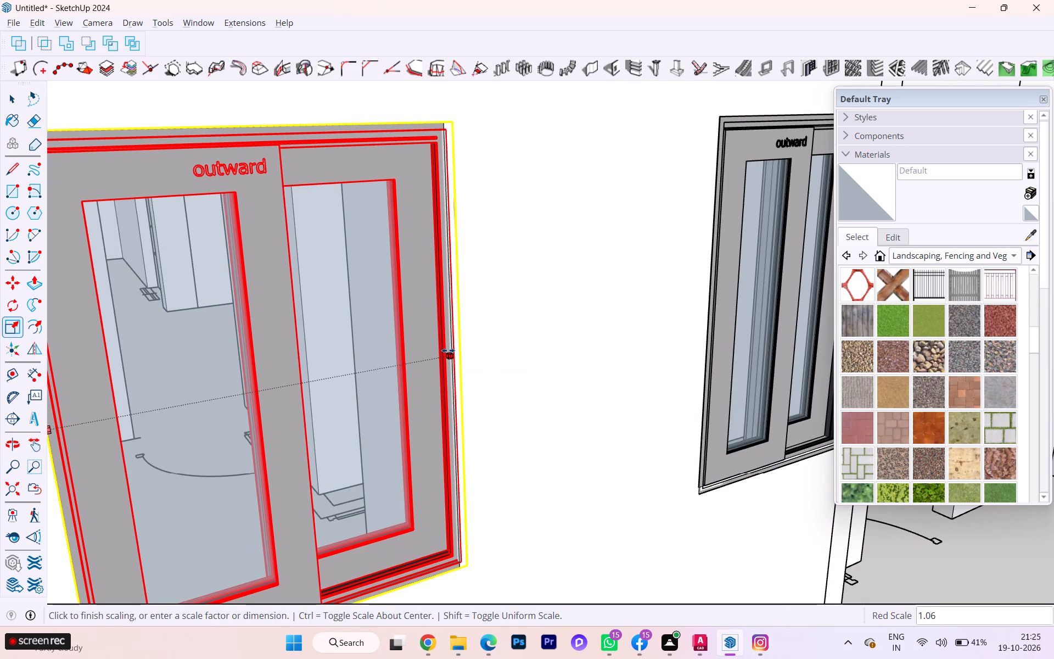
Scale the wider window's height from its top by 1.01 at the opening's upper edge.
left_click(238, 124)
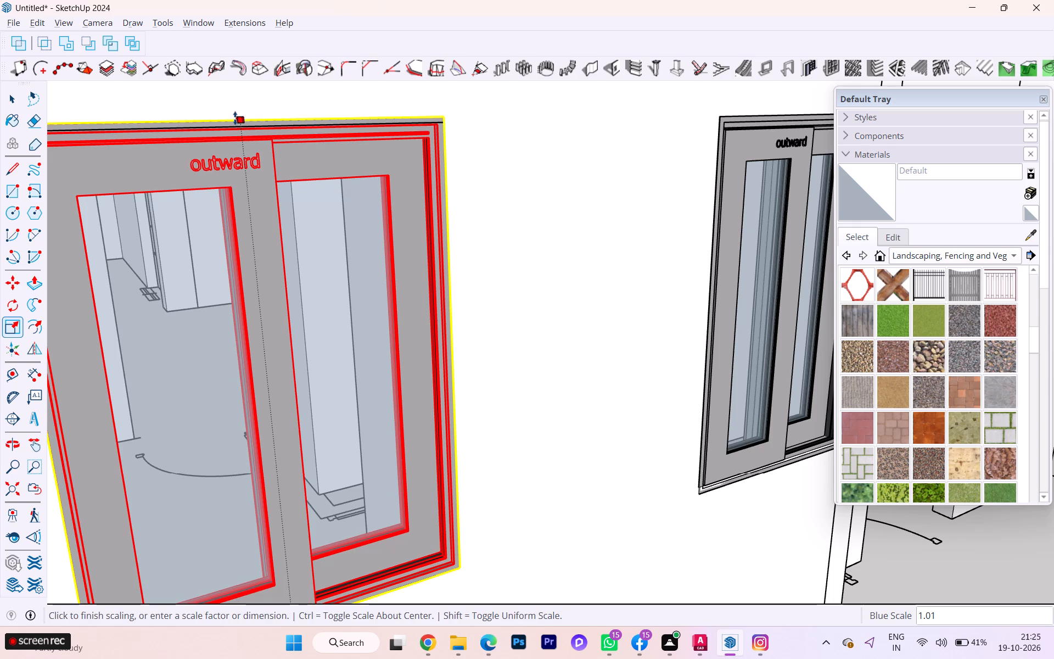
left_click(235, 118)
scroll(398, 116, "down", 1)
scroll(400, 116, "up", 1)
scroll(404, 116, "down", 6)
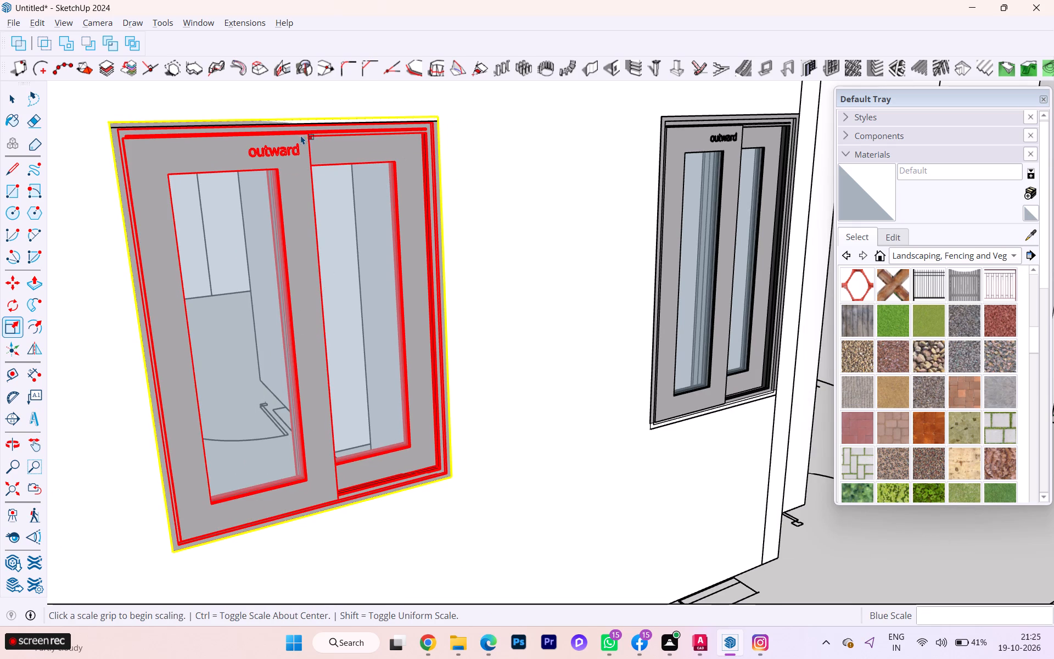
Examine the wider window's frame against its opening's edges, up close and together with the narrow window beside the column.
key("space")
scroll(312, 323, "down", 3)
scroll(345, 279, "up", 2)
scroll(345, 279, "down", 1)
scroll(345, 279, "up", 4)
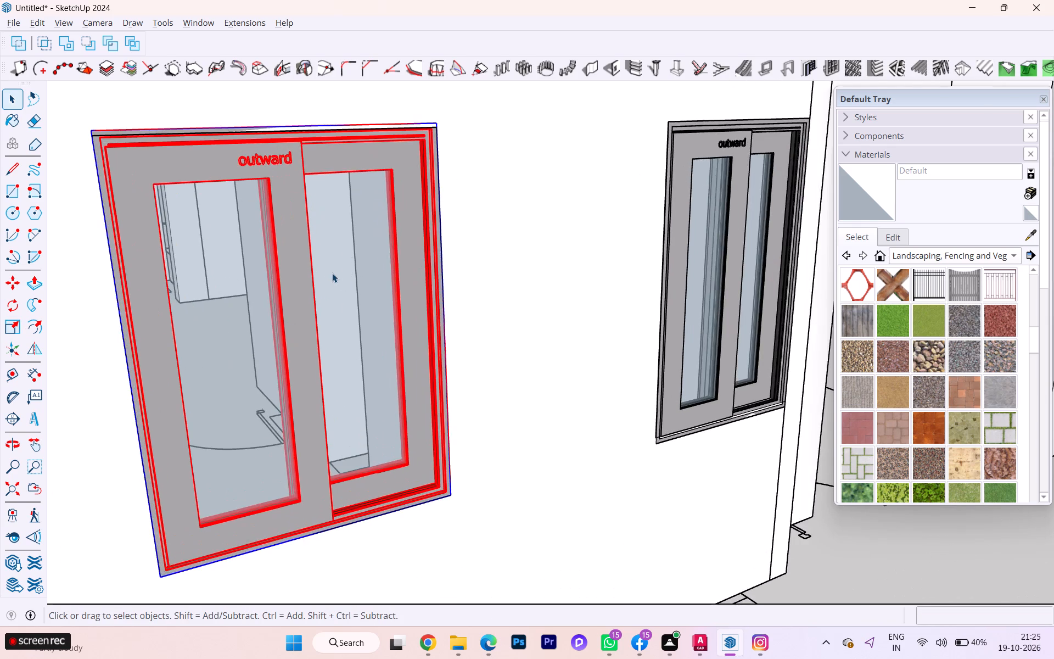
scroll(324, 266, "down", 3)
scroll(265, 217, "down", 2)
middle_click_drag(265, 217, 311, 267)
scroll(212, 276, "up", 1)
scroll(212, 276, "down", 1)
scroll(212, 276, "up", 1)
scroll(211, 275, "down", 2)
scroll(211, 275, "up", 3)
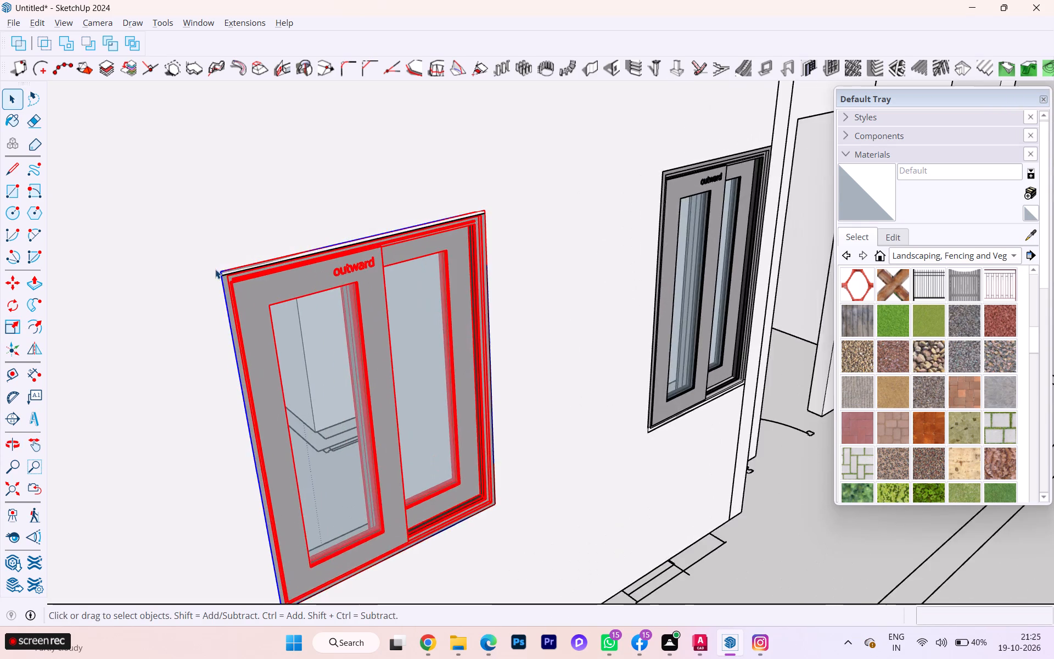
scroll(215, 269, "up", 5)
scroll(228, 270, "down", 1)
scroll(228, 270, "up", 5)
scroll(238, 278, "down", 4)
scroll(242, 284, "up", 1)
scroll(243, 284, "down", 3)
scroll(243, 284, "up", 9)
scroll(243, 284, "down", 3)
scroll(243, 284, "up", 3)
scroll(243, 284, "down", 4)
scroll(243, 284, "up", 5)
scroll(240, 276, "down", 2)
scroll(240, 276, "up", 1)
scroll(240, 276, "down", 3)
scroll(240, 276, "up", 1)
scroll(240, 276, "down", 1)
scroll(240, 276, "up", 6)
scroll(226, 275, "down", 1)
scroll(226, 275, "up", 6)
scroll(226, 275, "down", 1)
scroll(226, 275, "up", 2)
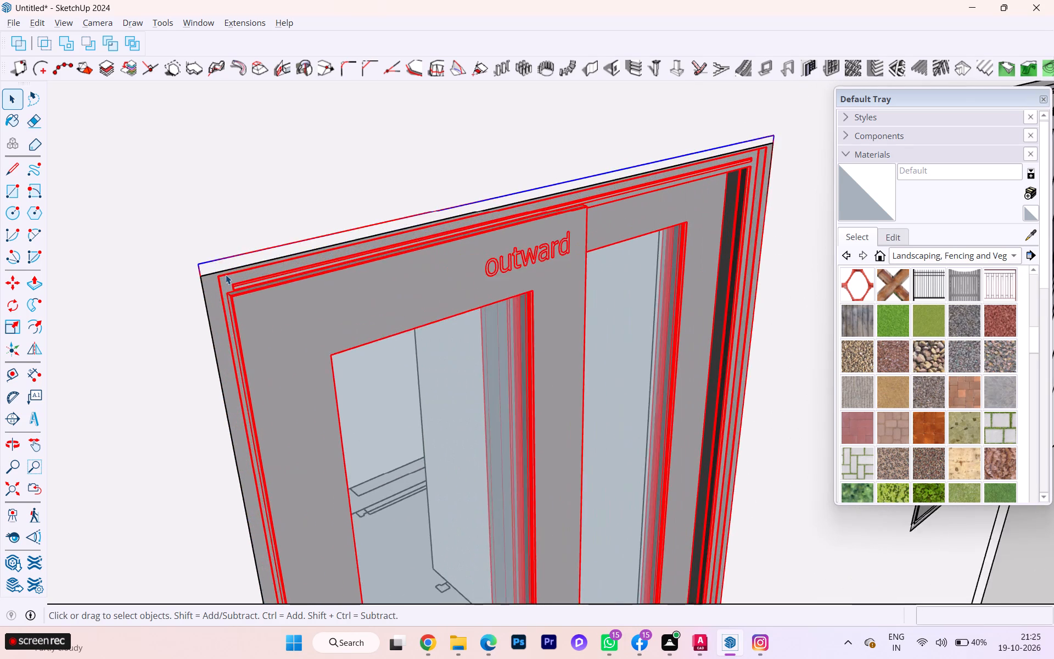
scroll(226, 275, "up", 1)
scroll(226, 275, "down", 2)
scroll(226, 275, "up", 7)
scroll(222, 270, "down", 7)
scroll(304, 305, "down", 5)
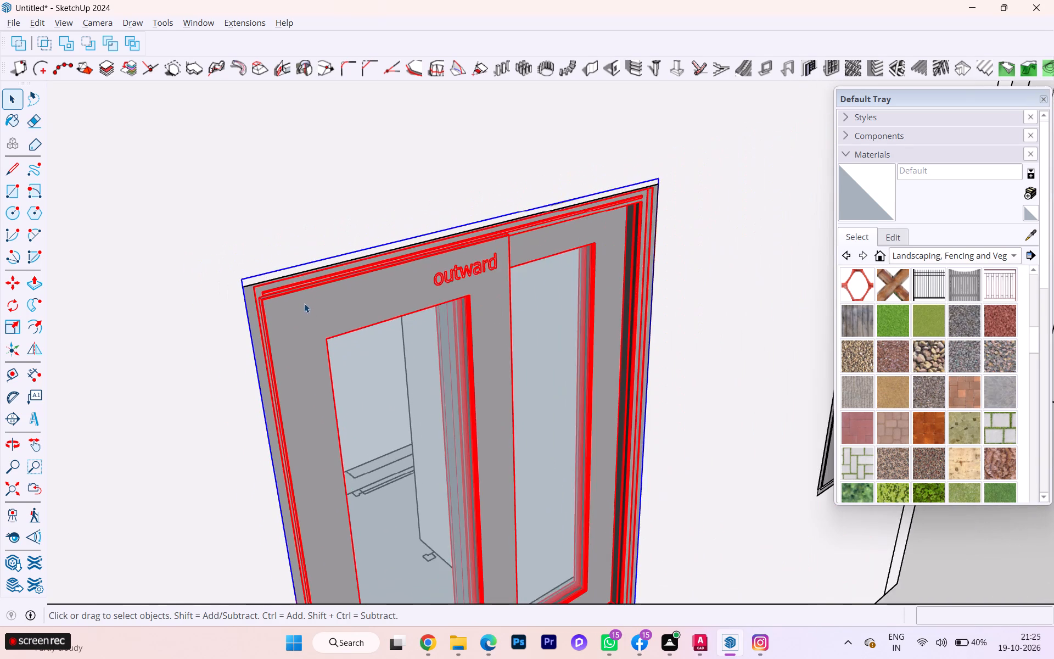
scroll(306, 303, "down", 1)
middle_click_drag(307, 303, 122, 171)
scroll(291, 208, "down", 6)
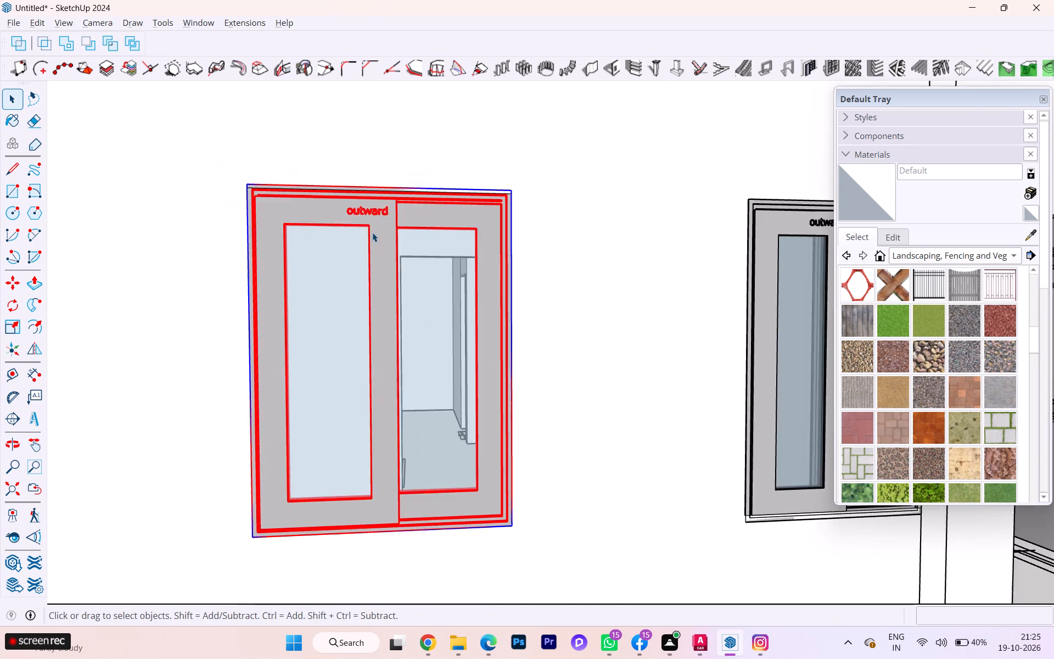
scroll(374, 232, "down", 9)
key("space")
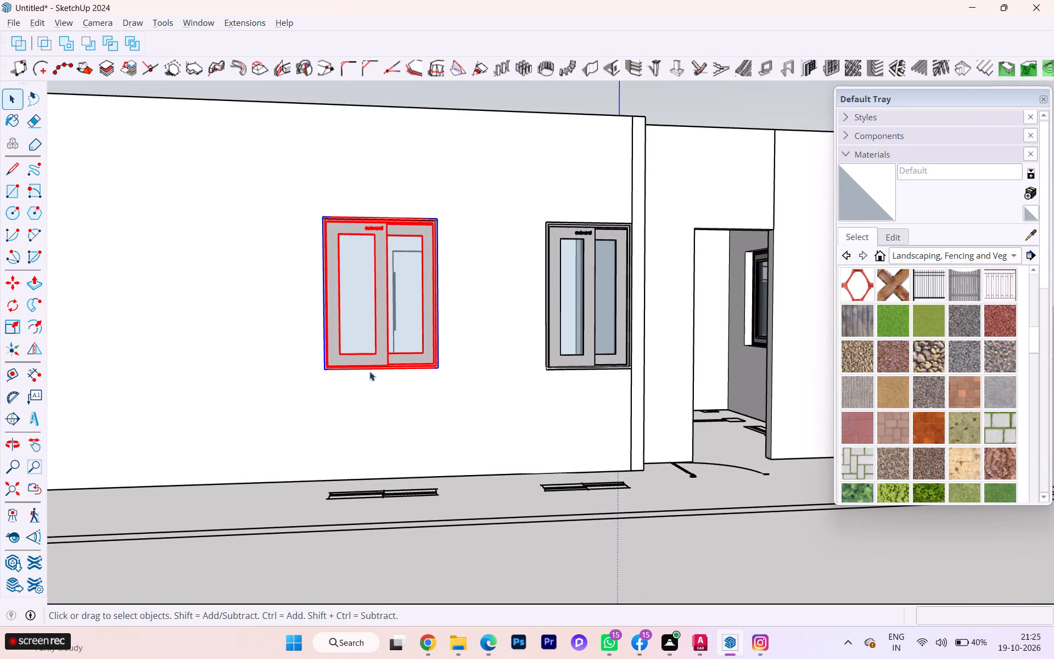
scroll(423, 366, "down", 2)
left_click(266, 530)
scroll(406, 290, "up", 5)
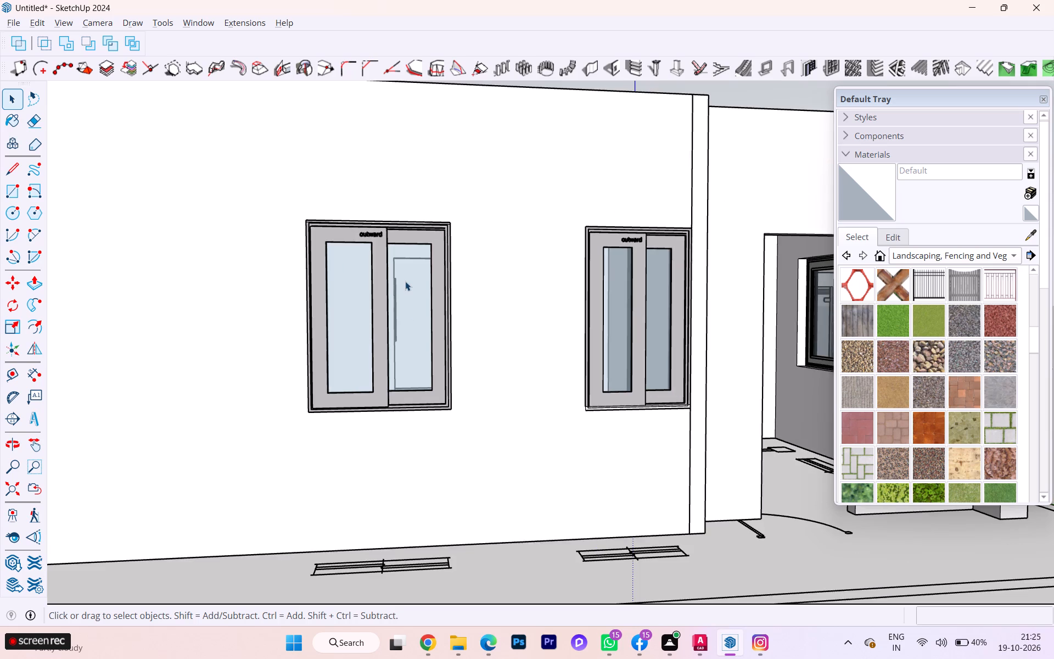
scroll(405, 281, "down", 1)
scroll(405, 281, "up", 2)
scroll(405, 281, "down", 4)
scroll(405, 281, "up", 1)
scroll(405, 281, "down", 4)
scroll(666, 267, "down", 2)
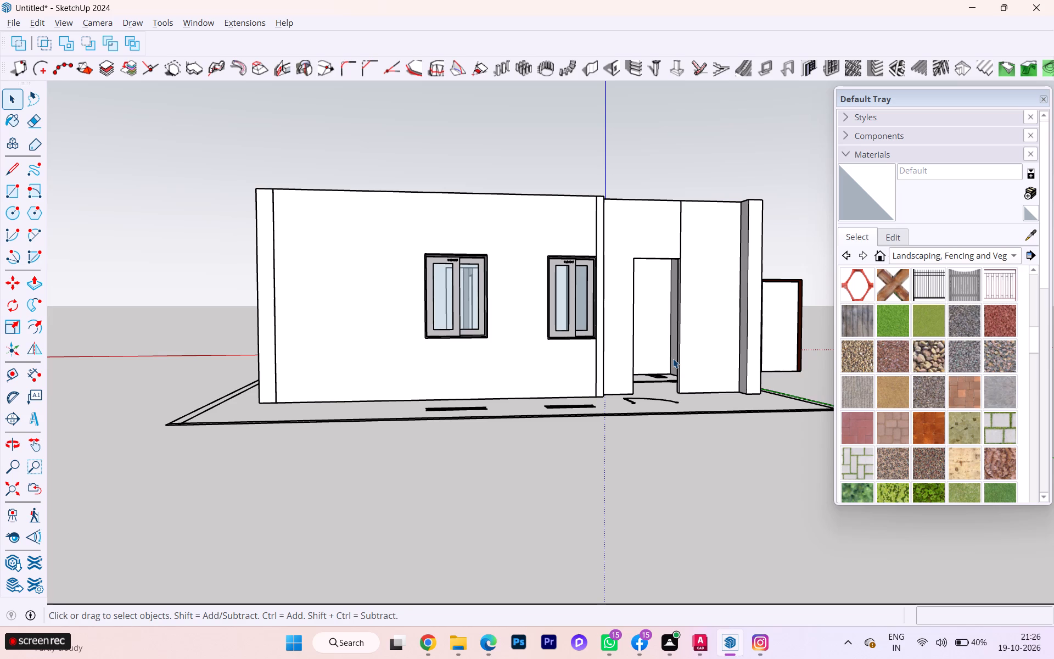
Look around the house from outside and above for wall openings that still lack a window.
left_click(673, 359)
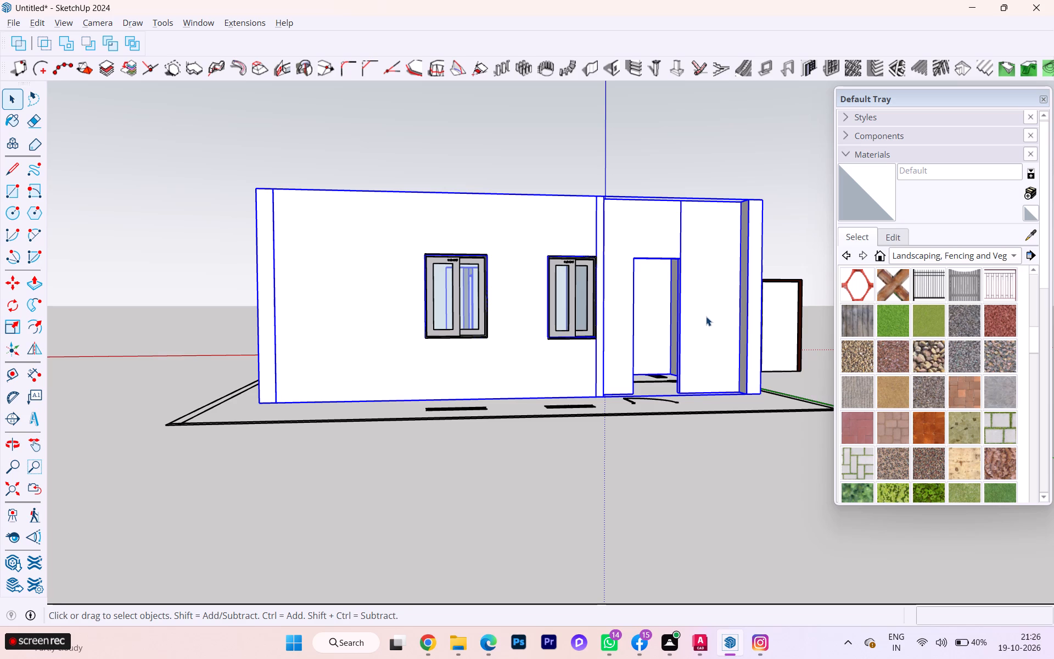
scroll(706, 316, "down", 4)
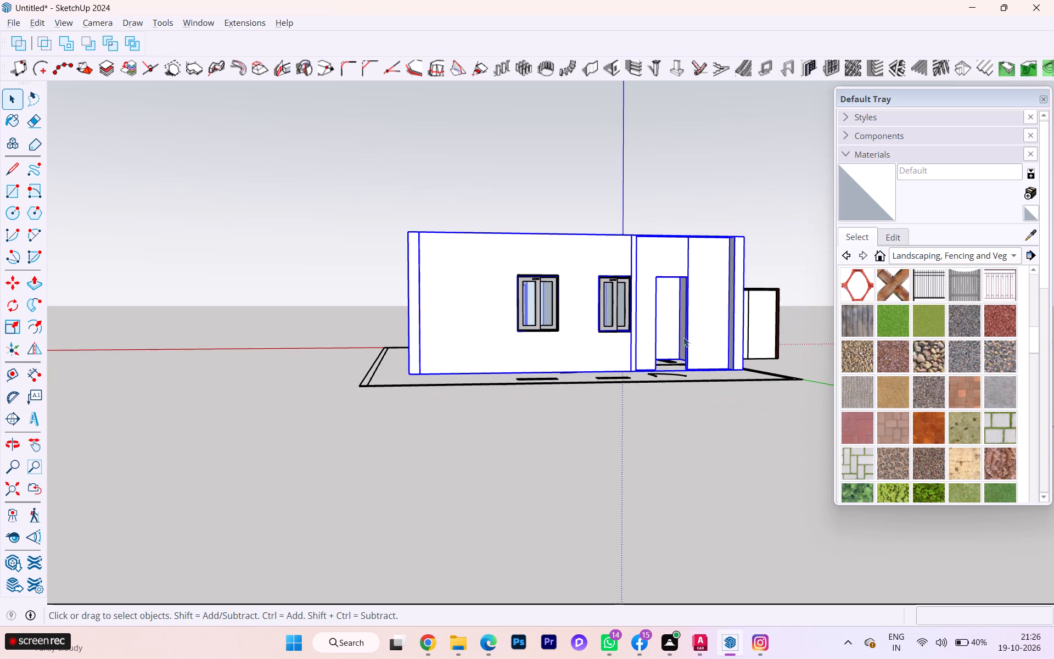
middle_click_drag(552, 432, 470, 484)
left_click(459, 453)
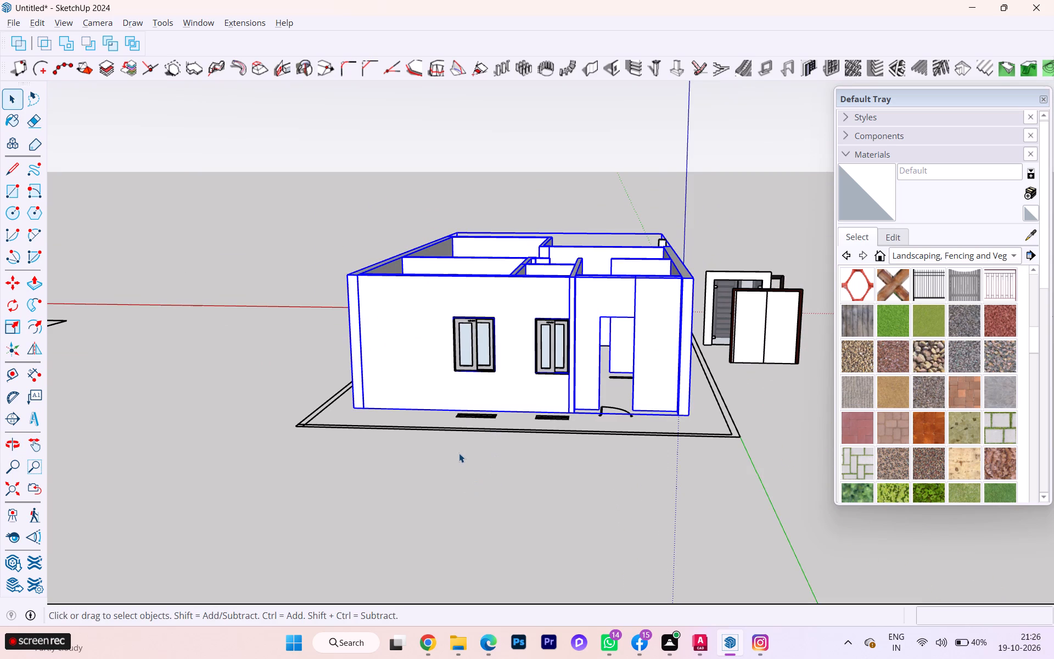
key("Escape")
scroll(476, 421, "down", 1)
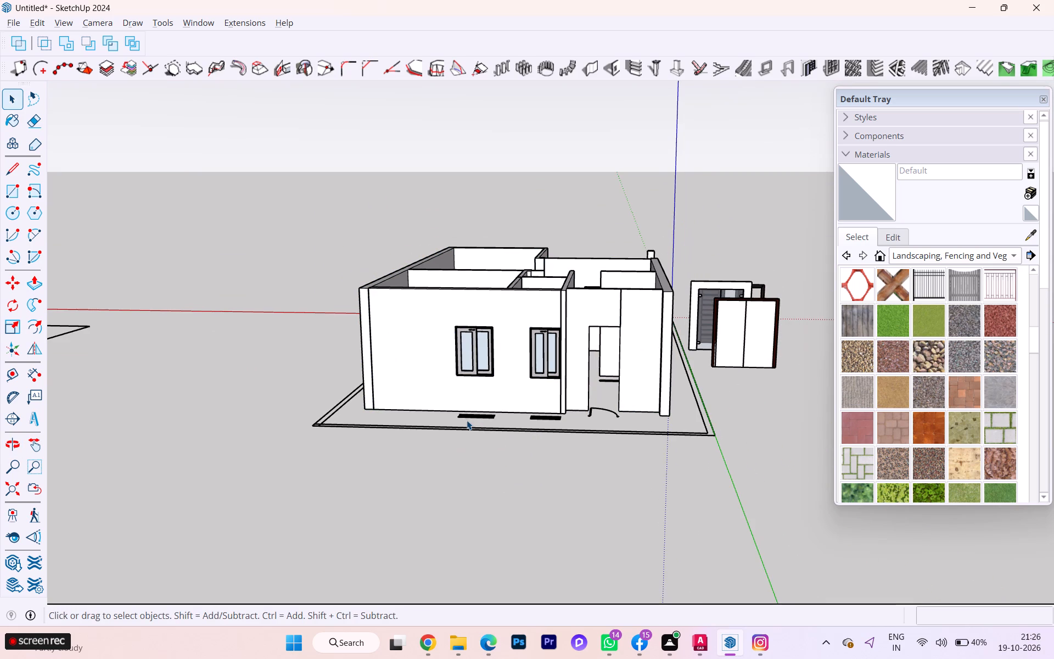
scroll(490, 391, "down", 4)
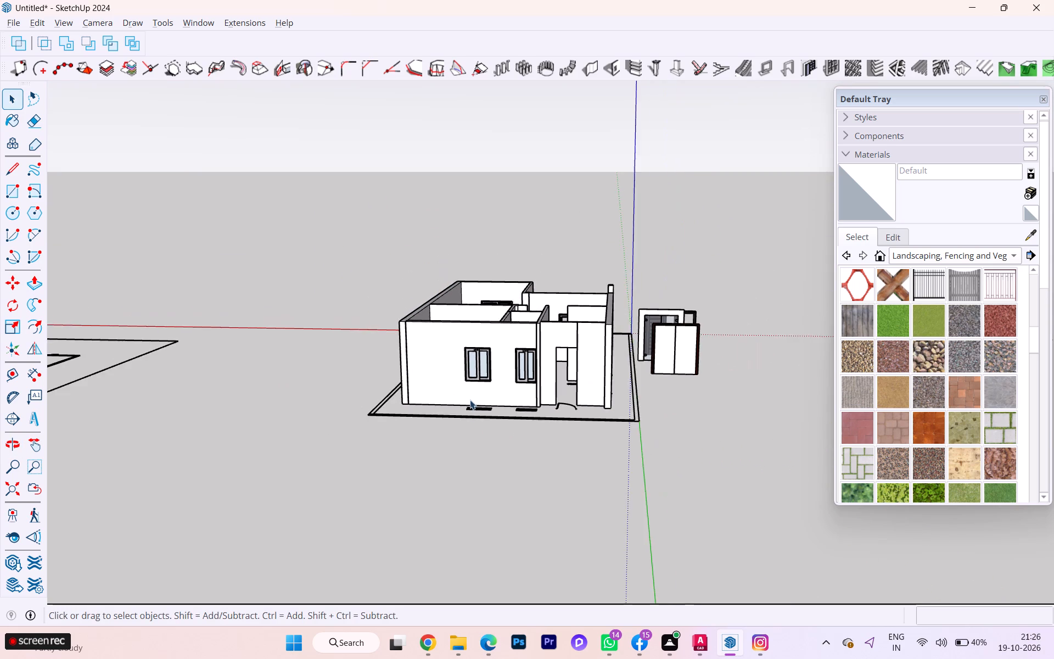
middle_click_drag(476, 442, 708, 451)
scroll(490, 392, "down", 1)
middle_click_drag(490, 392, 519, 407)
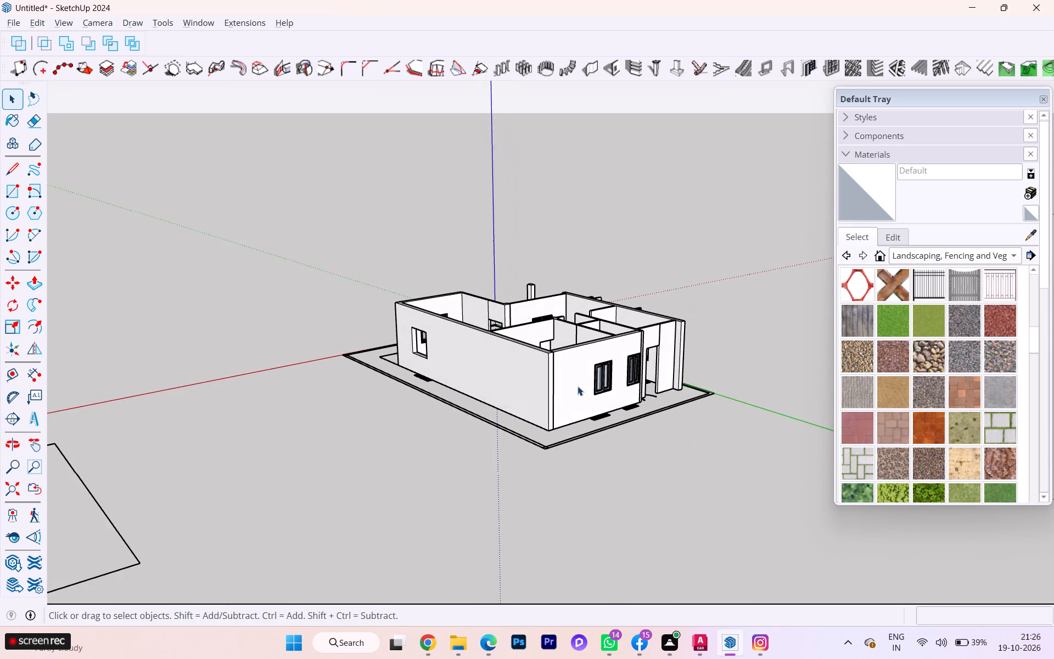
scroll(599, 368, "up", 3)
scroll(602, 367, "down", 1)
scroll(602, 367, "up", 1)
scroll(602, 367, "down", 2)
middle_click_drag(569, 412, 663, 547)
scroll(558, 478, "down", 1)
middle_click_drag(442, 393, 503, 414)
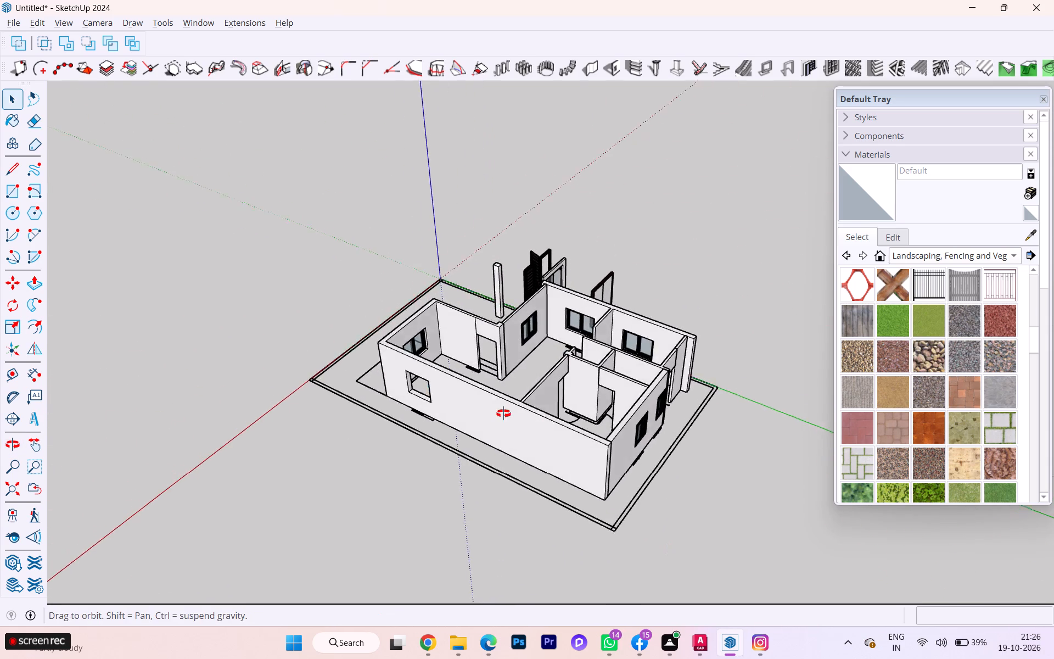
middle_click_drag(503, 414, 564, 418)
scroll(554, 355, "up", 3)
Copy the two-pane window facing the long blank wall about 26' 9" across the house to that wall's empty opening.
left_click(567, 312)
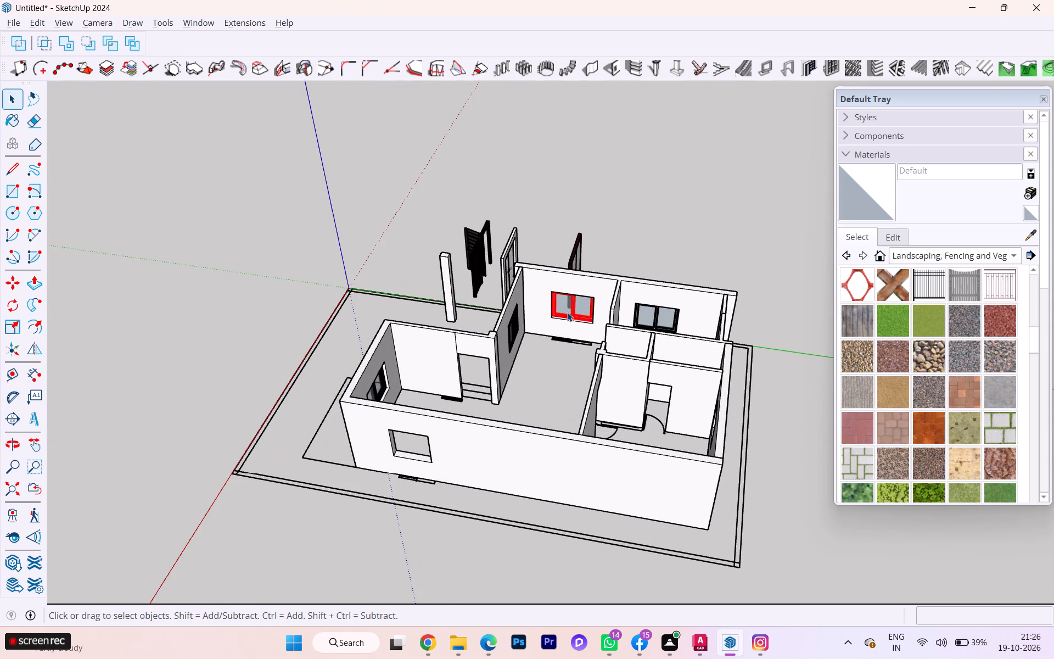
key("m")
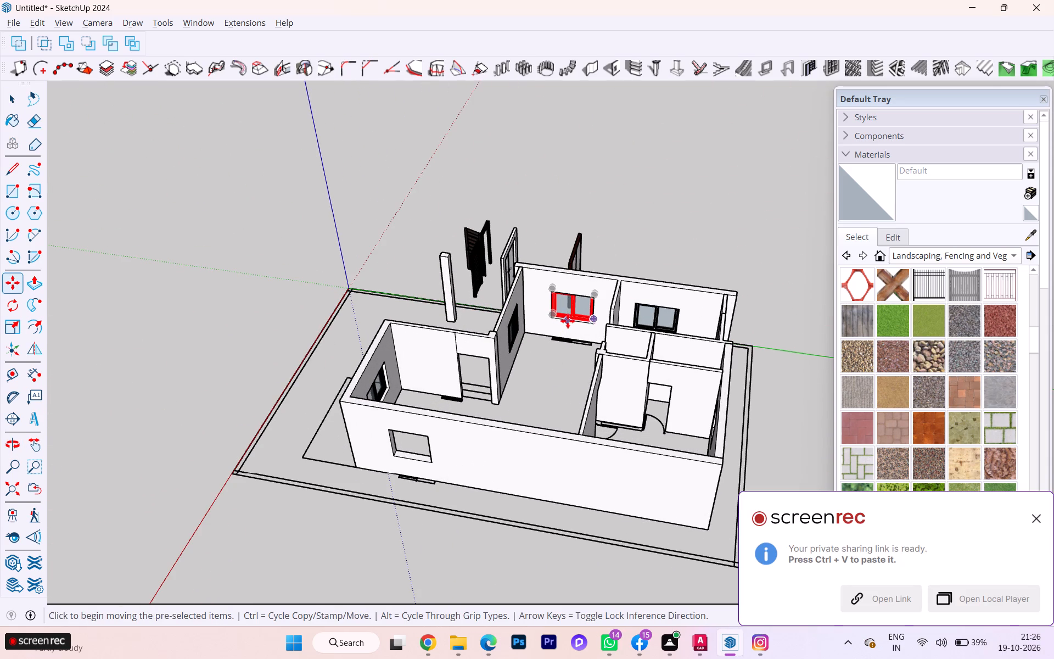
left_click(568, 321)
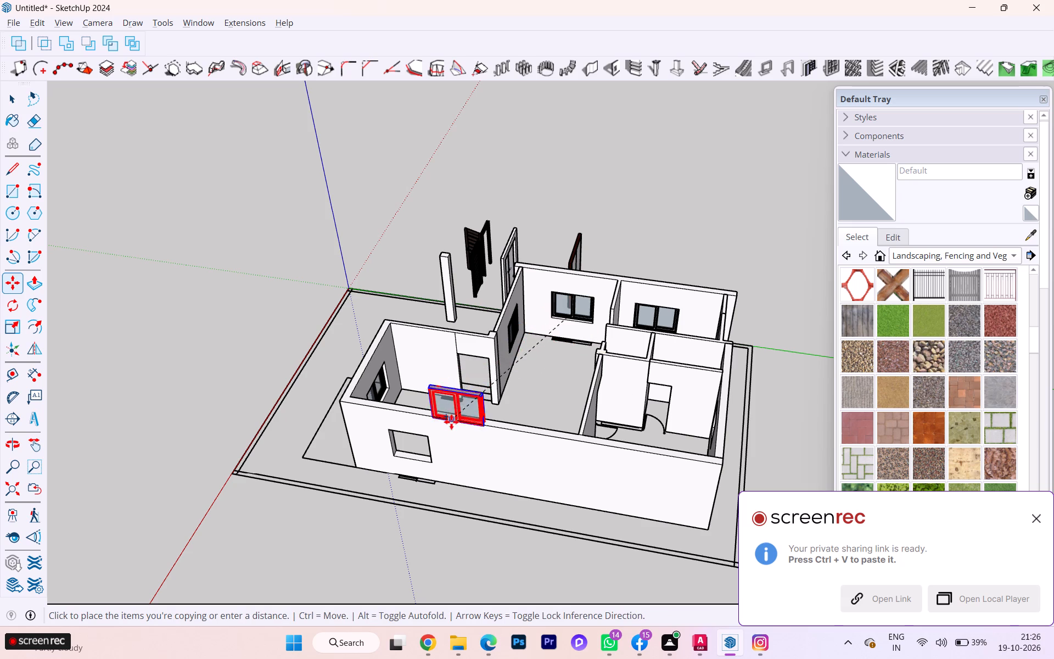
scroll(428, 441, "up", 6)
scroll(414, 461, "down", 1)
scroll(414, 461, "up", 4)
scroll(398, 482, "down", 1)
scroll(399, 481, "up", 5)
scroll(402, 467, "down", 1)
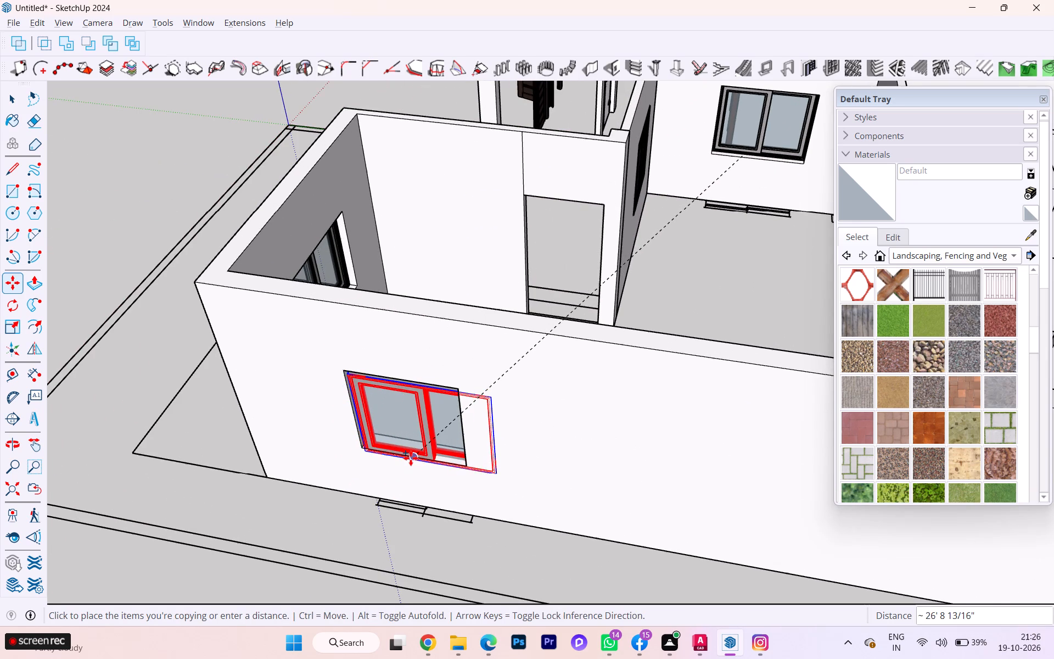
left_click(408, 455)
Move the copied window by its lower corner onto the matching lower corner of the long wall's opening.
scroll(360, 433, "up", 3)
scroll(360, 454, "down", 1)
scroll(360, 454, "up", 3)
scroll(360, 454, "down", 1)
scroll(360, 454, "up", 2)
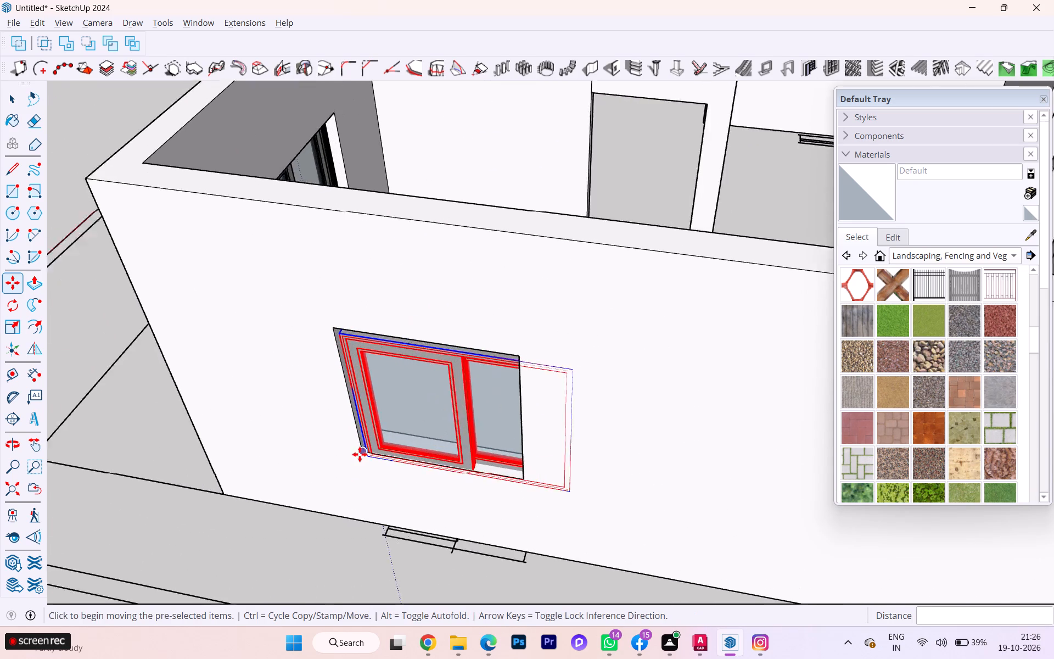
scroll(360, 454, "up", 6)
scroll(368, 463, "down", 2)
scroll(368, 463, "up", 1)
scroll(368, 463, "down", 1)
scroll(368, 463, "up", 3)
scroll(373, 459, "down", 3)
scroll(373, 459, "up", 4)
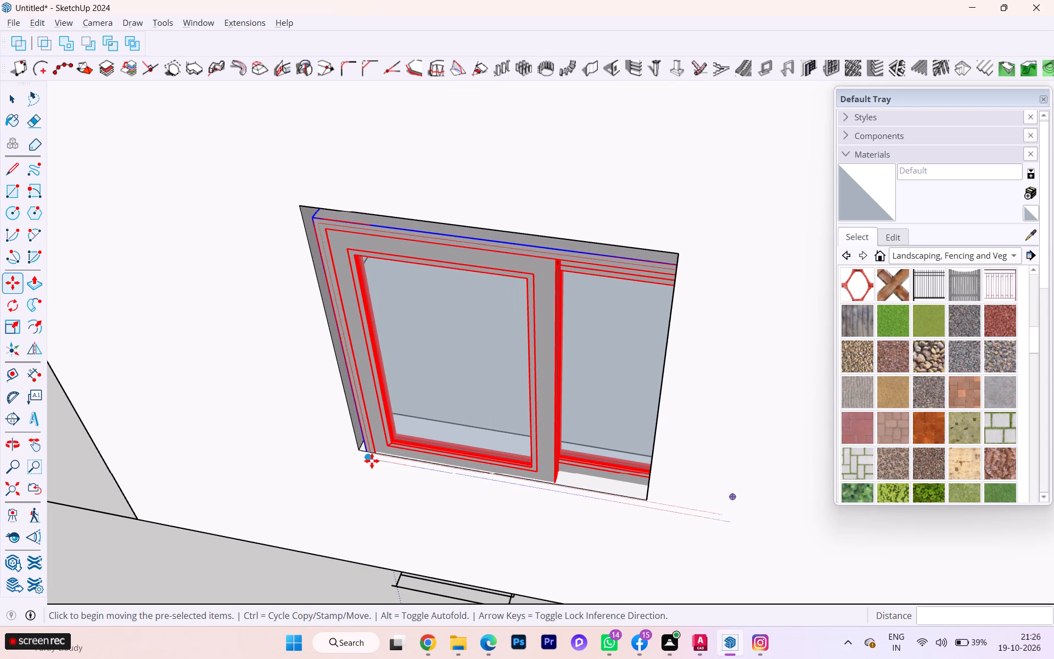
left_click(372, 461)
left_click(358, 446)
Scale the copied window's width to 0.80 from its overhanging side to meet the opening's vertical edge.
scroll(349, 432, "down", 2)
scroll(349, 432, "up", 1)
scroll(349, 432, "down", 1)
scroll(349, 432, "up", 1)
scroll(349, 432, "down", 4)
key("s")
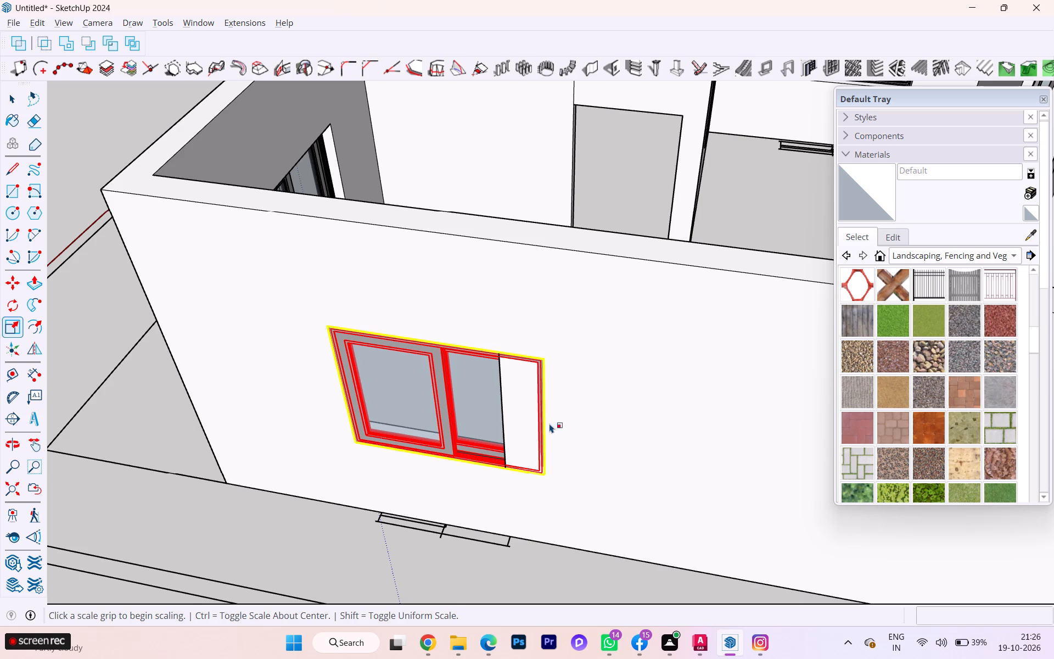
left_click(546, 416)
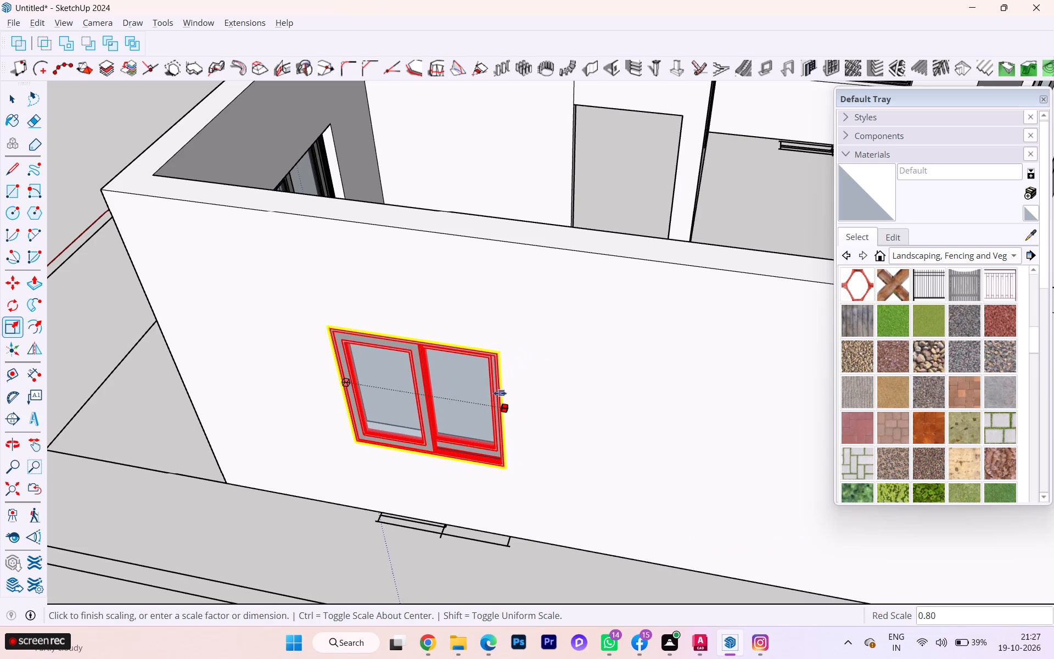
left_click(500, 393)
scroll(437, 377, "up", 3)
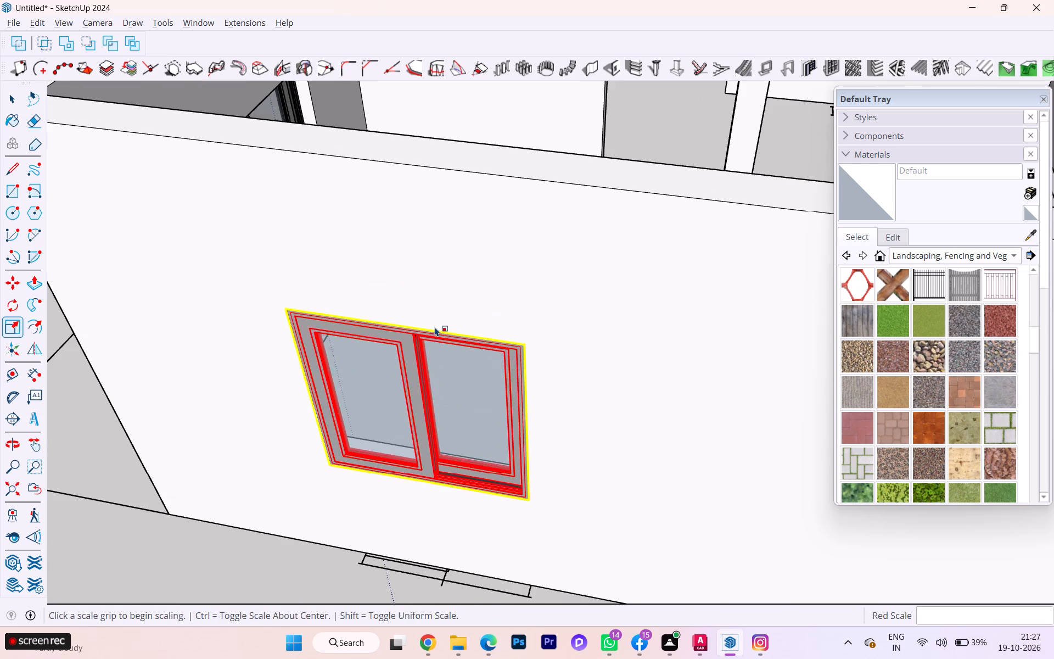
middle_click_drag(434, 327, 414, 273)
key("space")
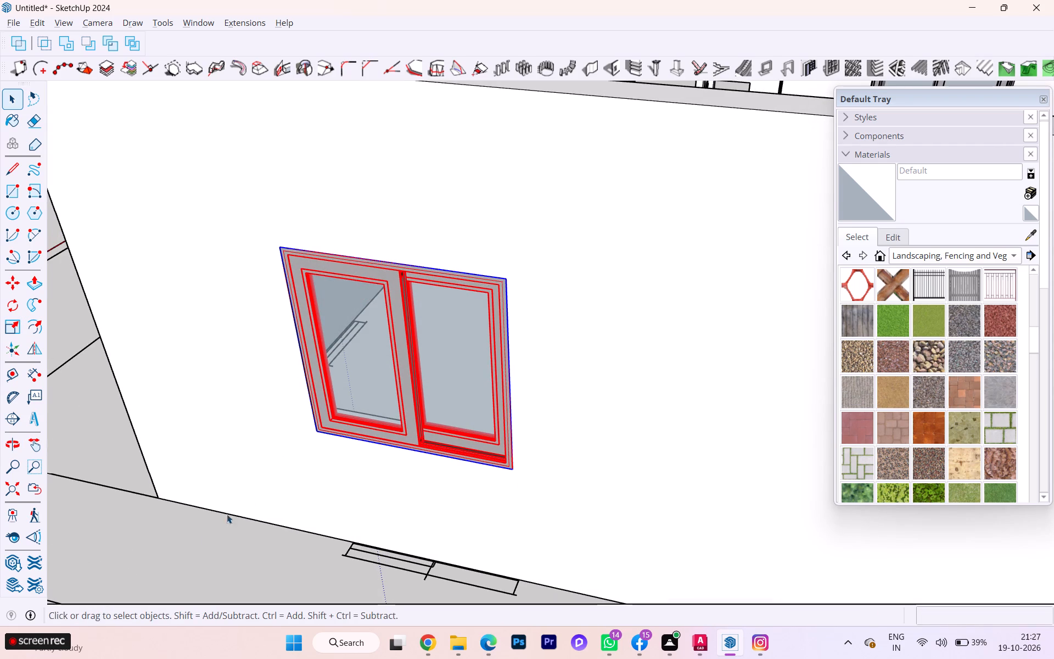
left_click(197, 540)
Examine the newly fitted window in the long wall from inside and outside the house.
scroll(354, 403, "down", 5)
middle_click_drag(370, 425, 349, 460)
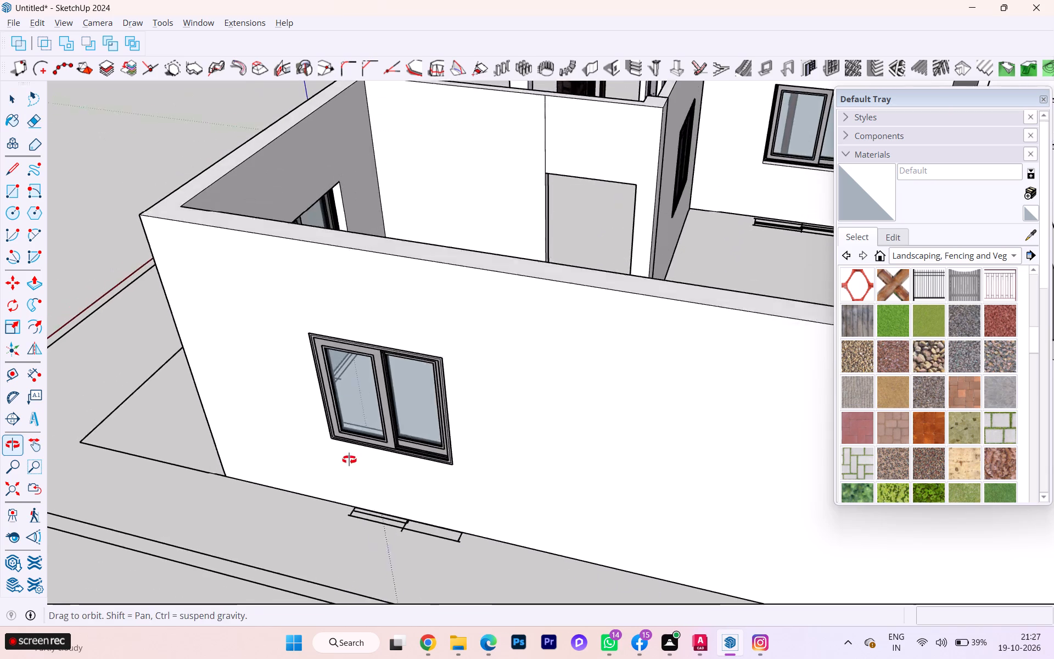
middle_click_drag(349, 460, 249, 532)
middle_click_drag(438, 447, 16, 429)
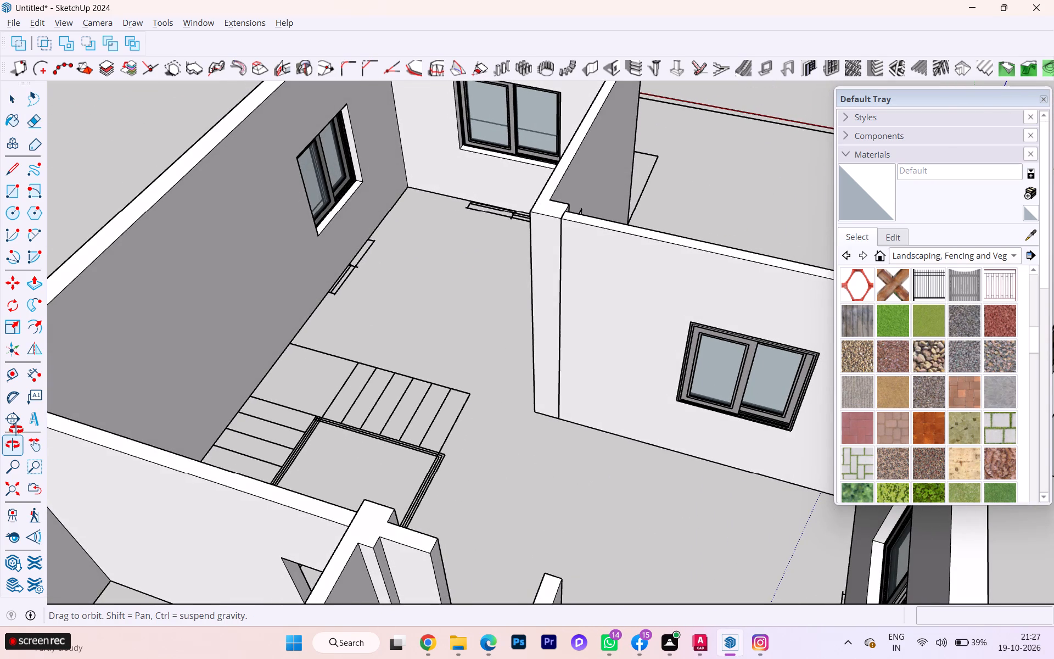
middle_click_drag(16, 429, 813, 321)
scroll(106, 420, "down", 1)
scroll(646, 389, "up", 2)
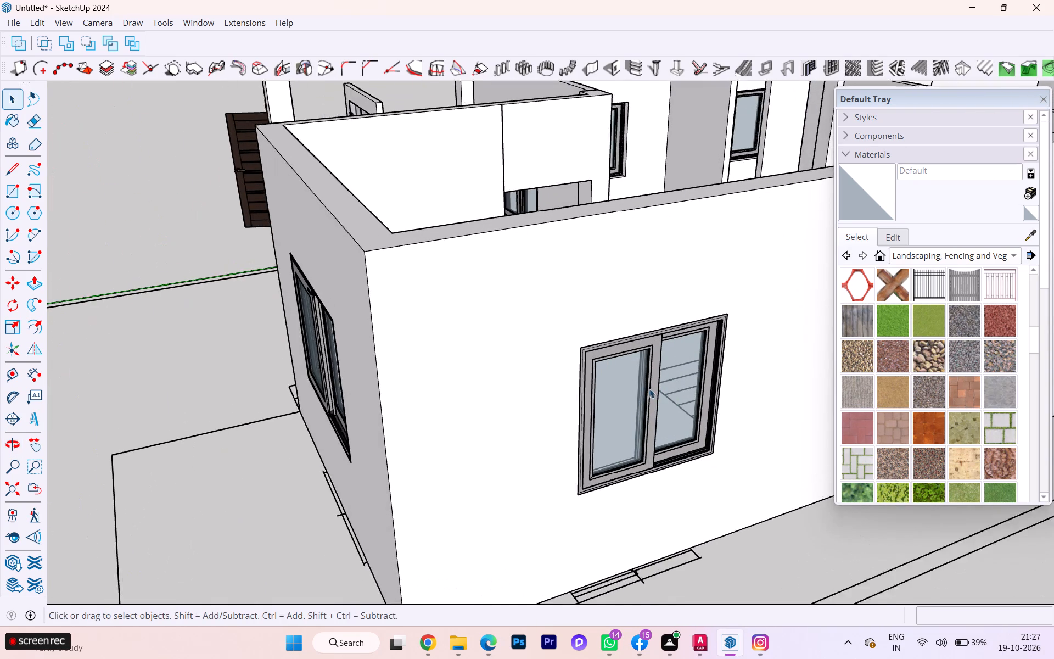
scroll(649, 389, "up", 1)
scroll(378, 390, "down", 4)
scroll(338, 384, "up", 1)
scroll(338, 384, "down", 4)
scroll(317, 394, "up", 2)
scroll(316, 395, "down", 4)
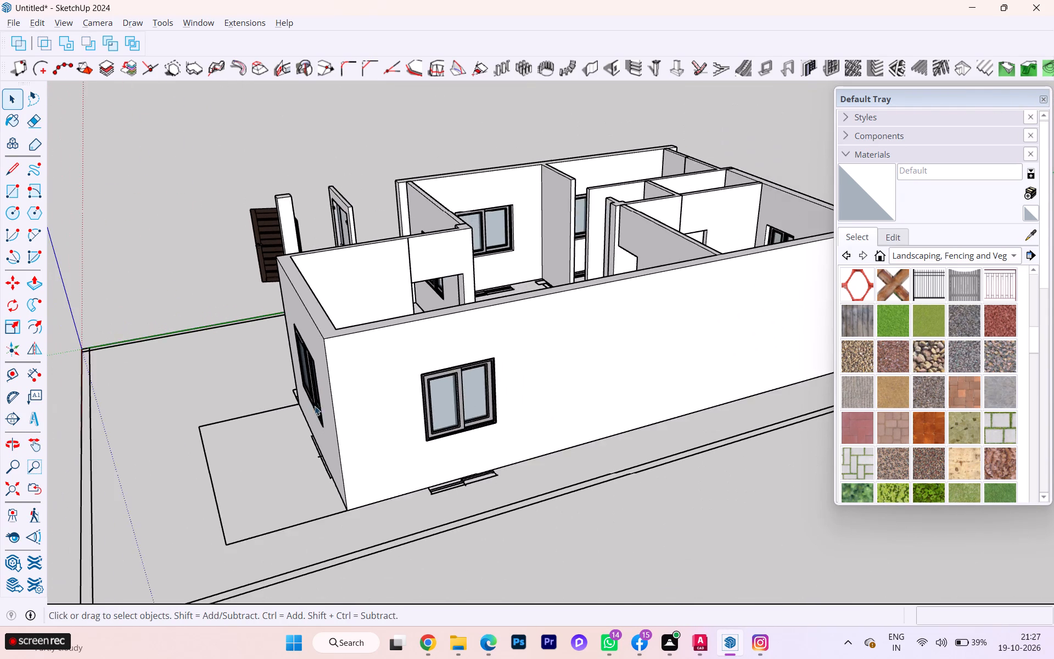
Look over the whole house from several sides to check the windows in every wall opening.
middle_click_drag(318, 407, 183, 398)
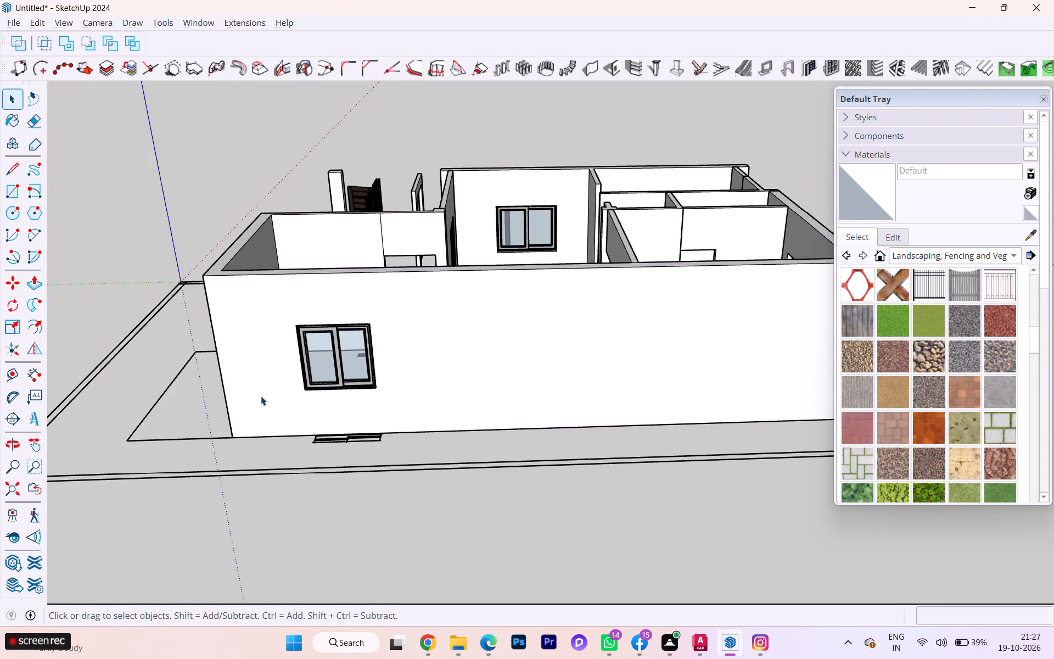
scroll(391, 345, "down", 1)
middle_click_drag(389, 348, 326, 456)
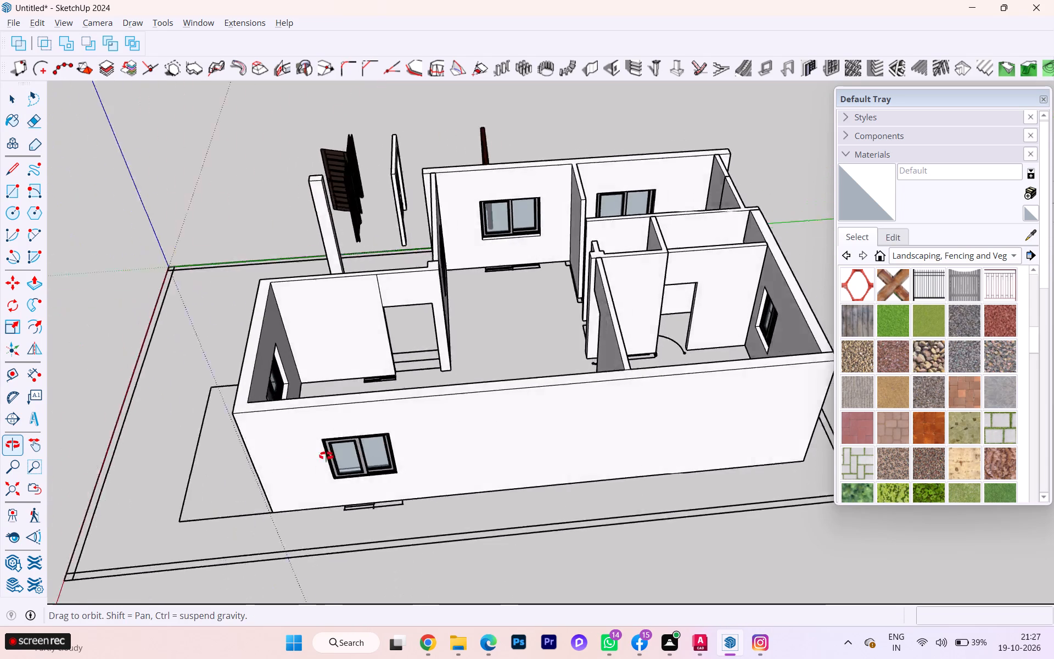
middle_click_drag(326, 456, 253, 444)
scroll(529, 414, "down", 1)
middle_click_drag(529, 412, 206, 396)
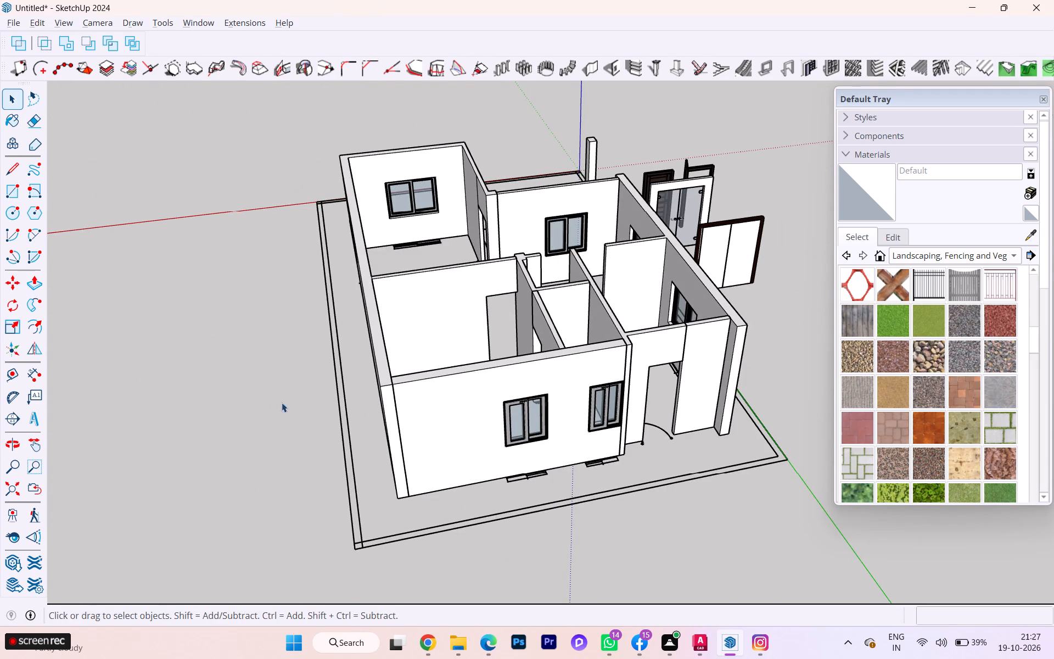
scroll(385, 413, "down", 1)
middle_click_drag(487, 407, 337, 392)
scroll(522, 386, "down", 2)
middle_click_drag(565, 379, 454, 372)
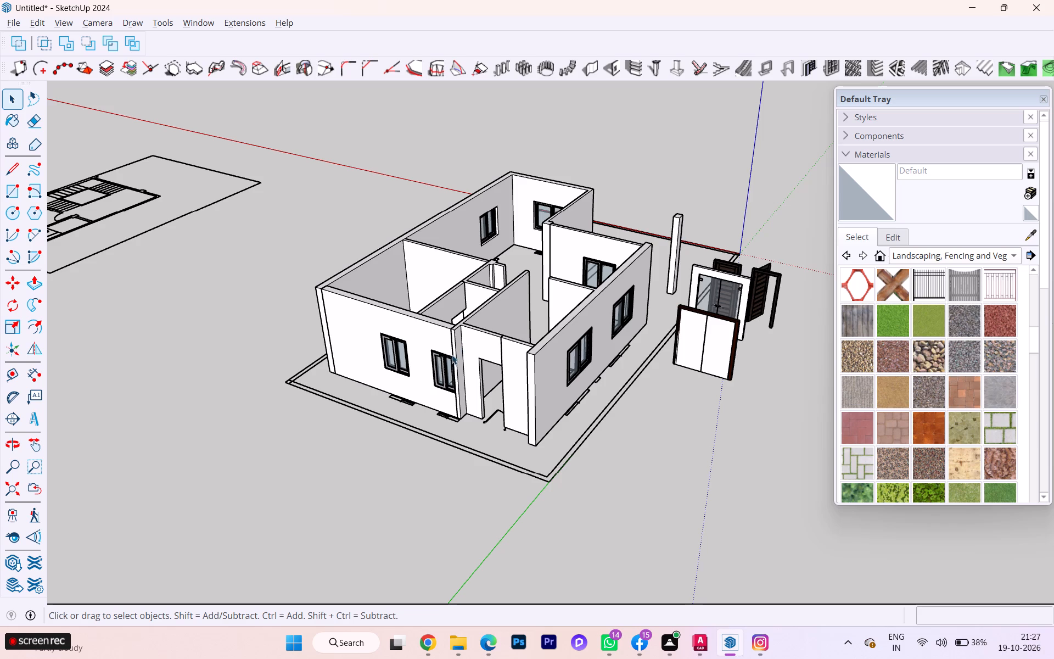
scroll(434, 358, "down", 1)
middle_click_drag(434, 358, 640, 355)
scroll(532, 360, "up", 6)
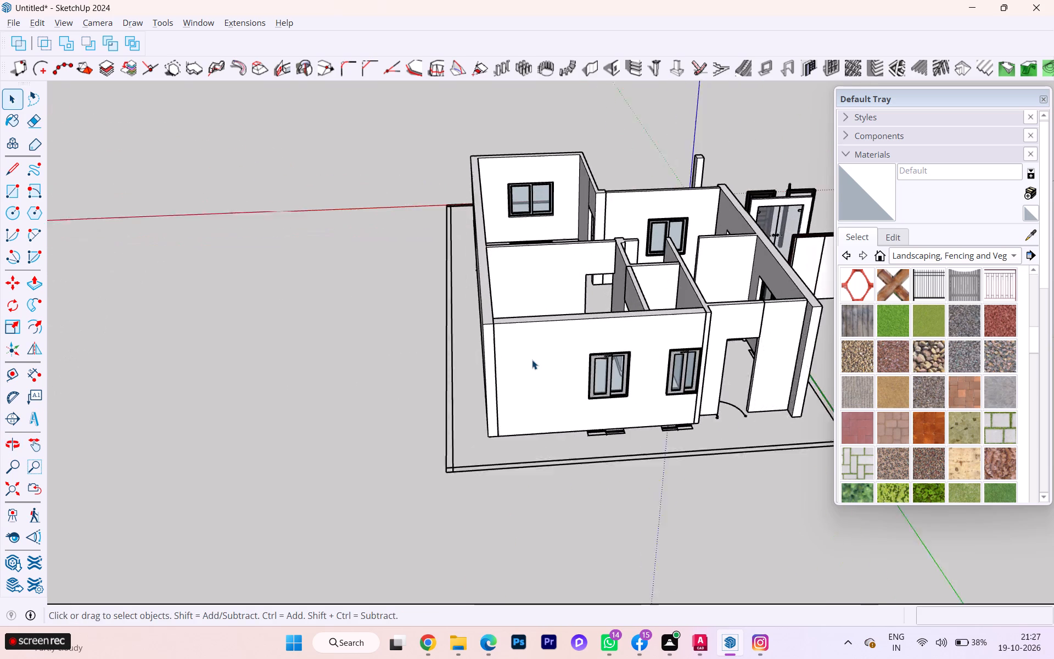
scroll(516, 366, "up", 4)
scroll(482, 371, "down", 1)
middle_click_drag(482, 371, 756, 392)
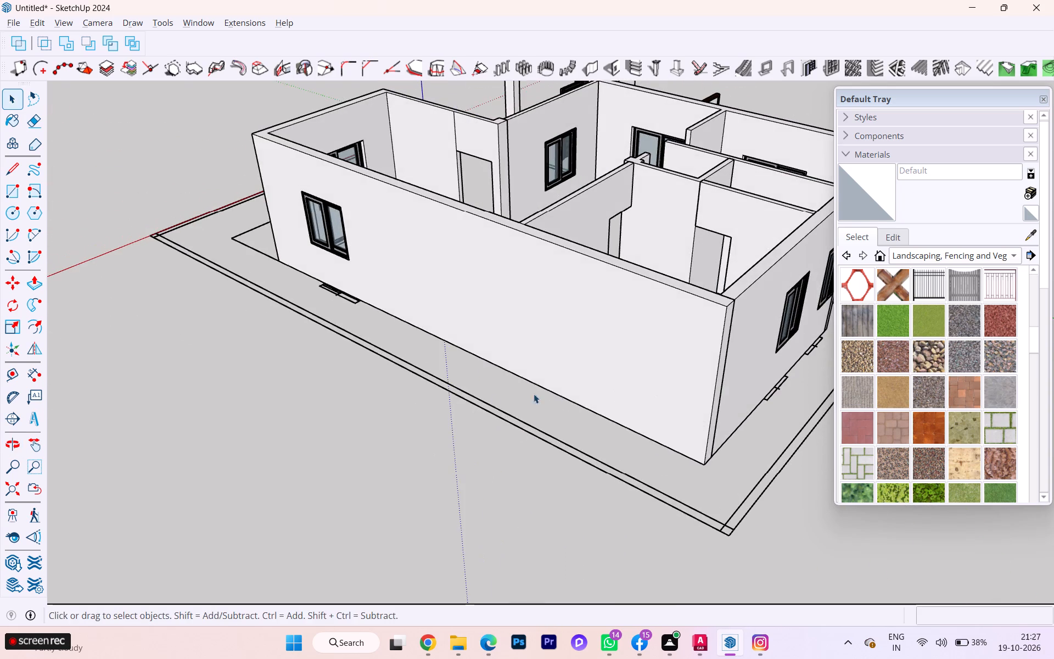
Cut the closed dark-wood door out of its door group and paste it near the doorway in the house's recessed corner.
middle_click_drag(548, 388, 793, 389)
scroll(556, 388, "down", 1)
middle_click_drag(417, 384, 802, 376)
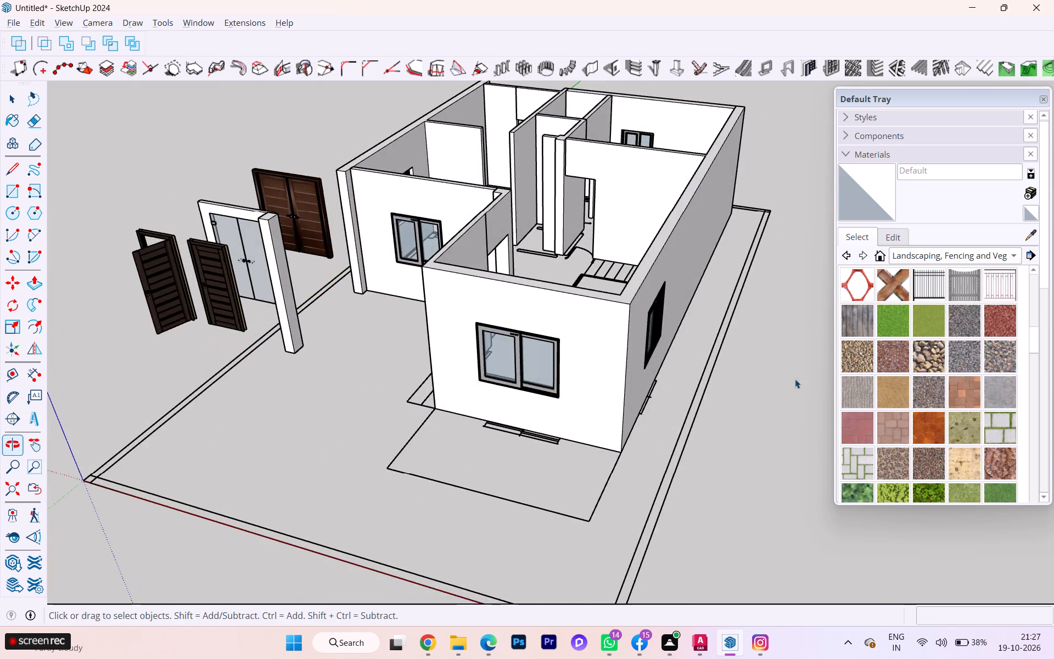
scroll(518, 395, "down", 1)
middle_click_drag(518, 395, 735, 405)
middle_click_drag(522, 381, 558, 380)
scroll(316, 420, "up", 3)
left_click(338, 415)
double_click(338, 415)
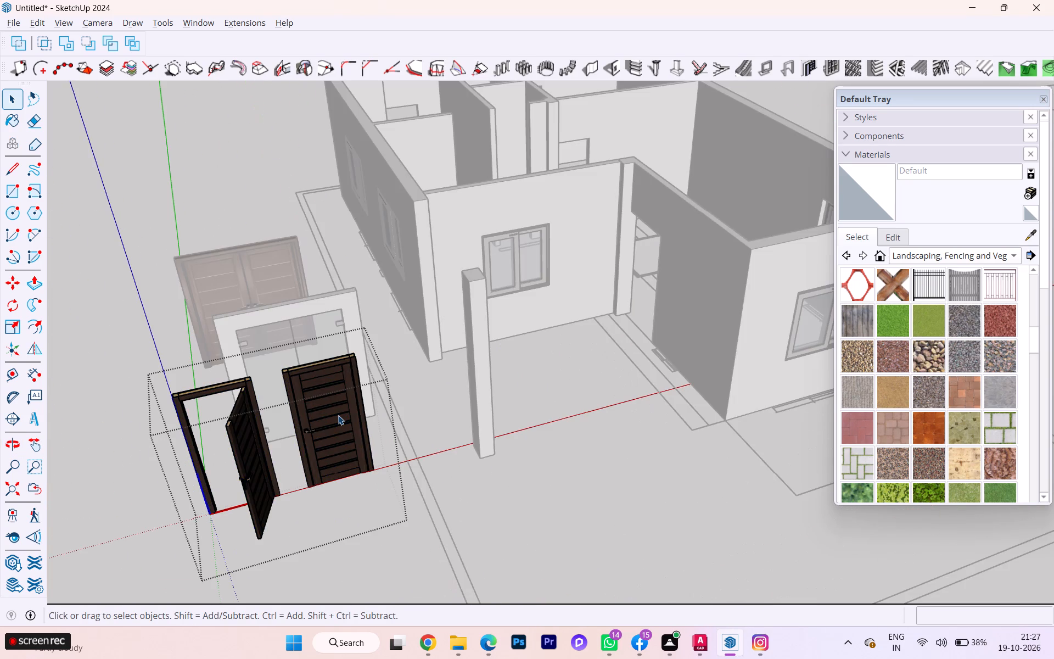
left_click(338, 415)
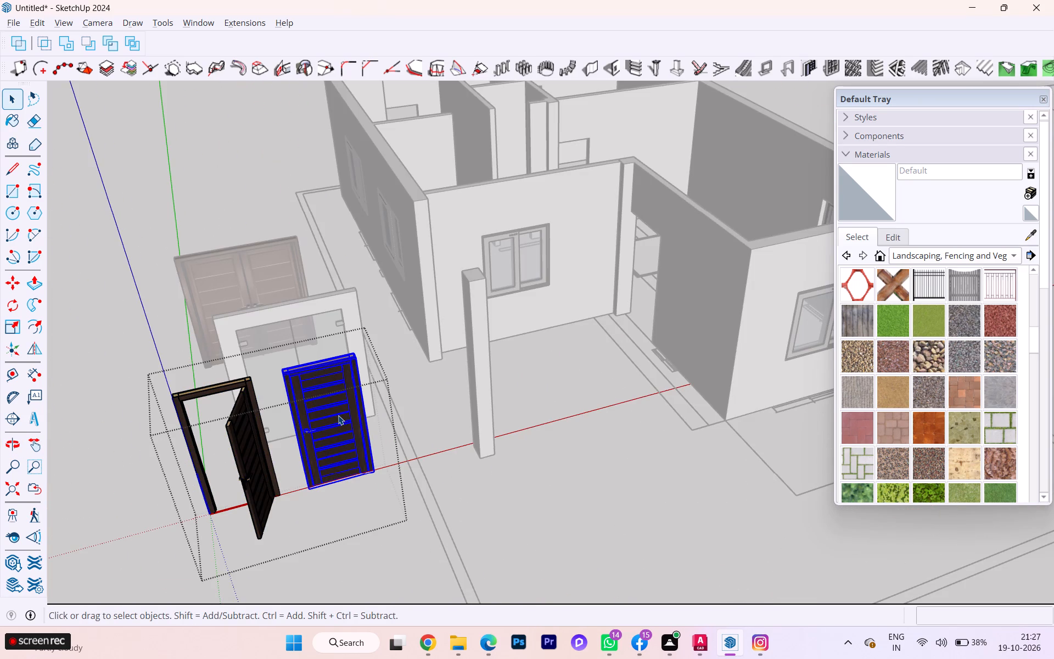
key("ctrl+x")
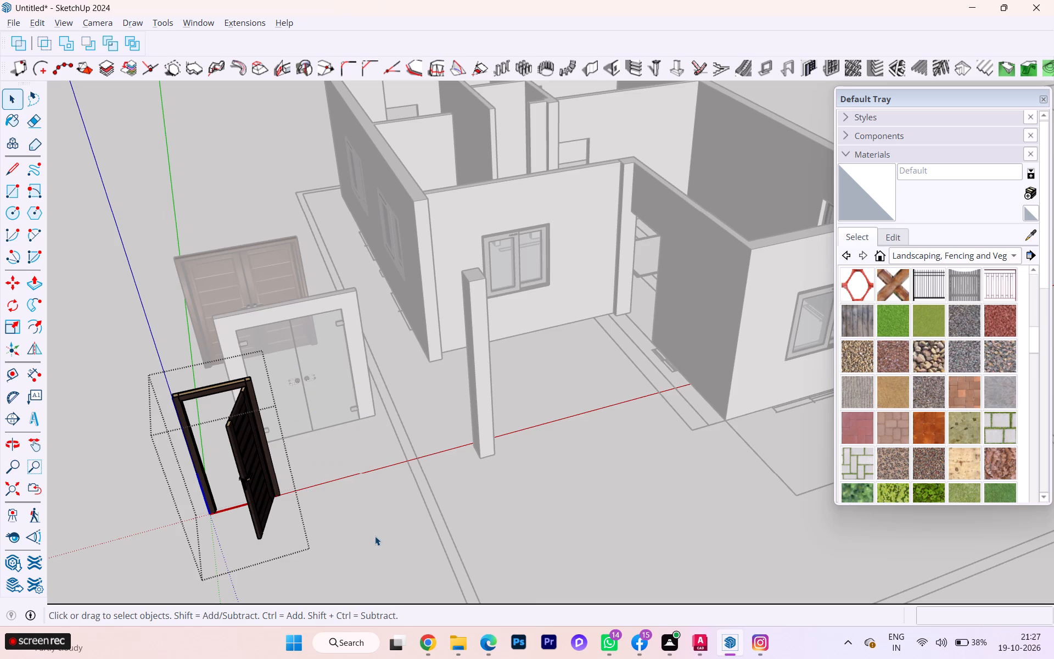
left_click(375, 536)
left_click(635, 330)
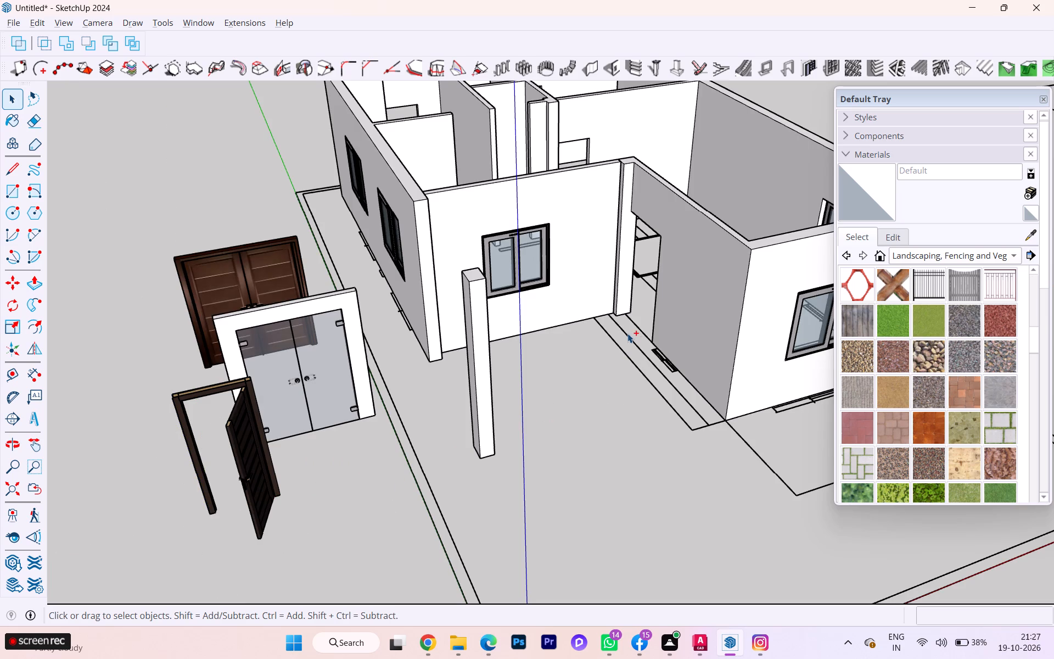
key("ctrl+v")
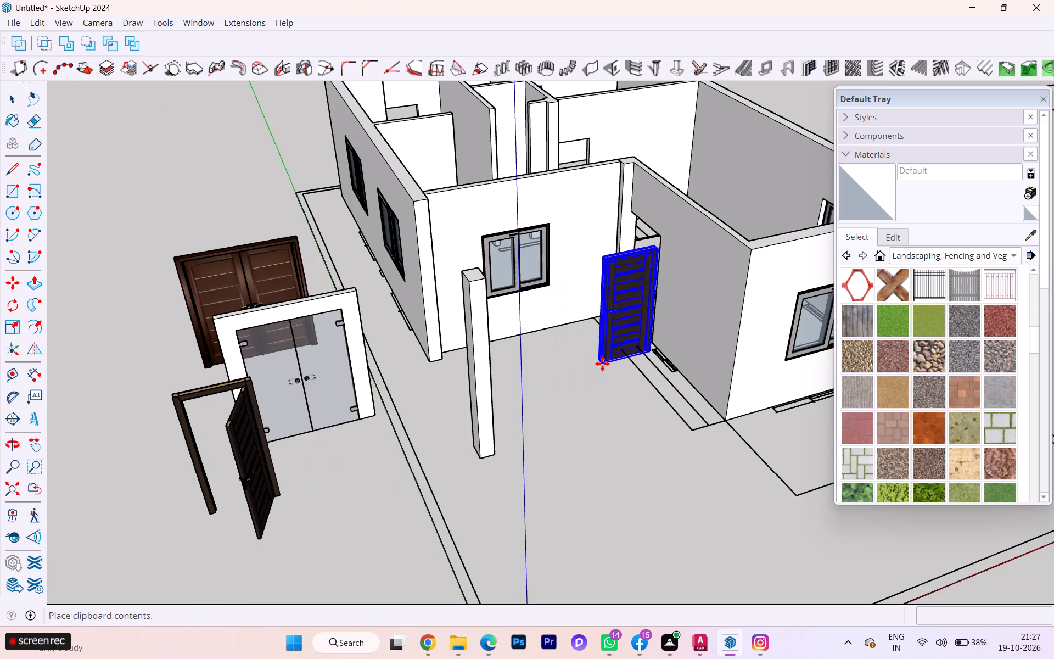
left_click(603, 356)
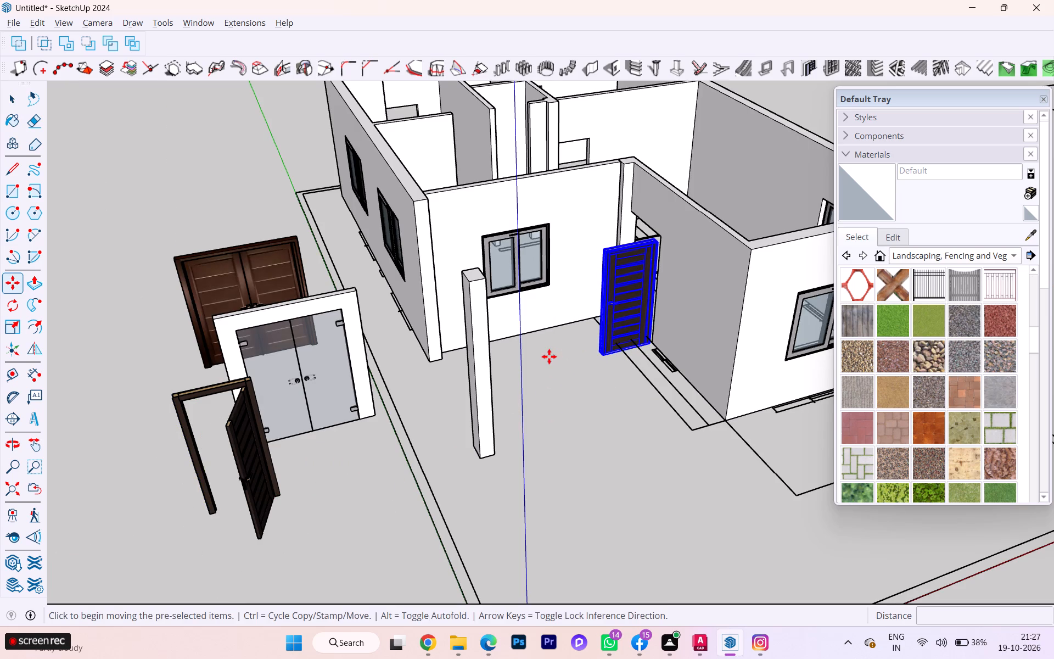
key("space")
Rotate the pasted door 90 degrees on the ground plane so it lines up with the doorway's wall.
scroll(596, 346, "up", 11)
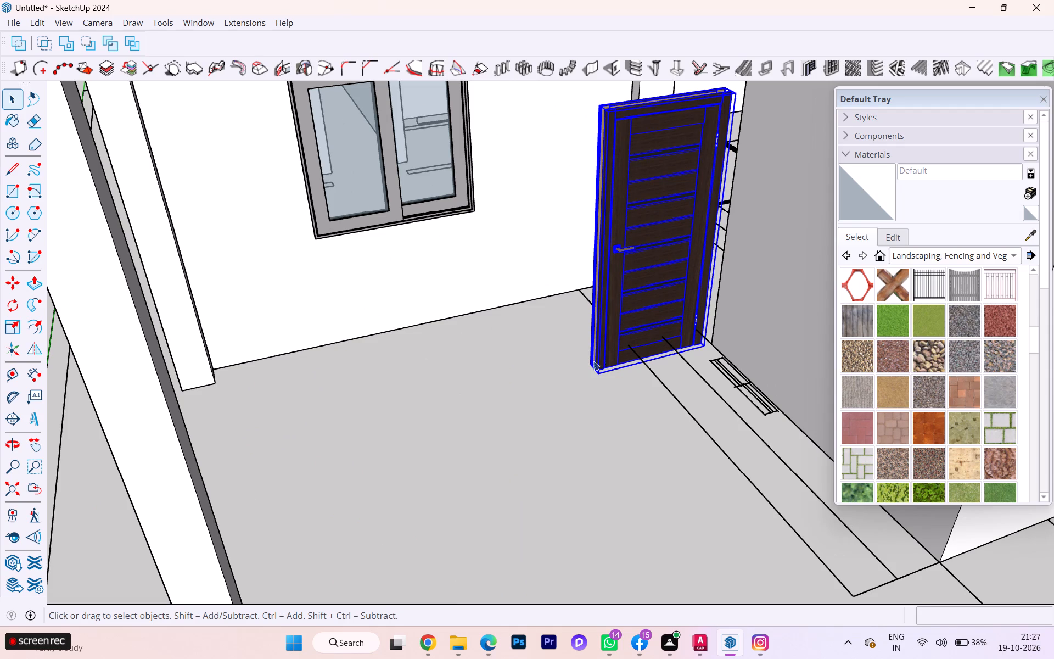
left_click(12, 312)
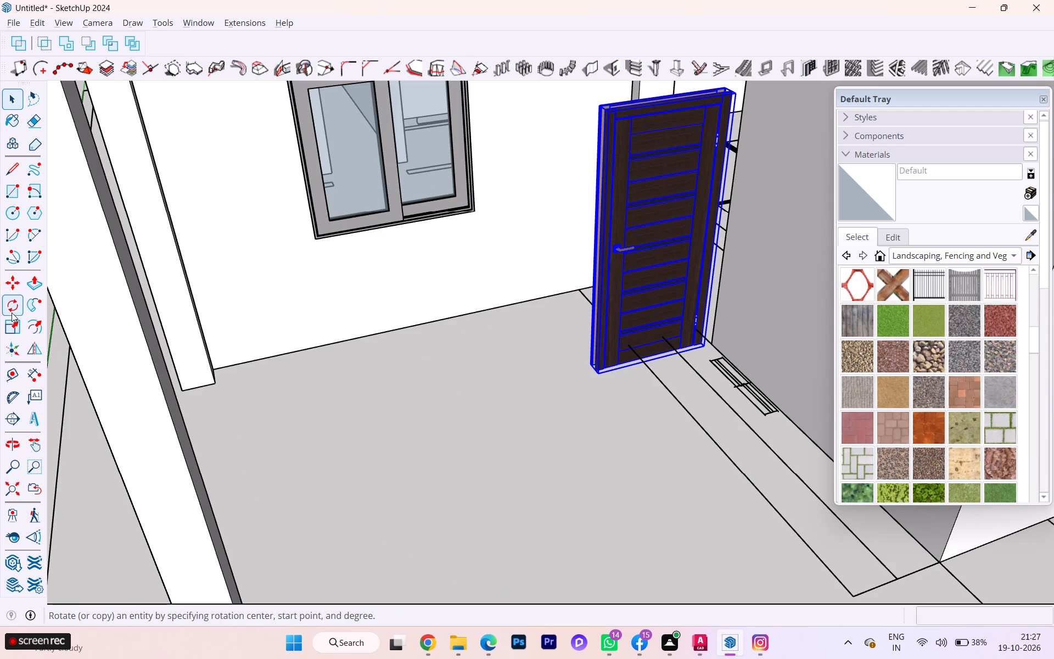
left_click(618, 379)
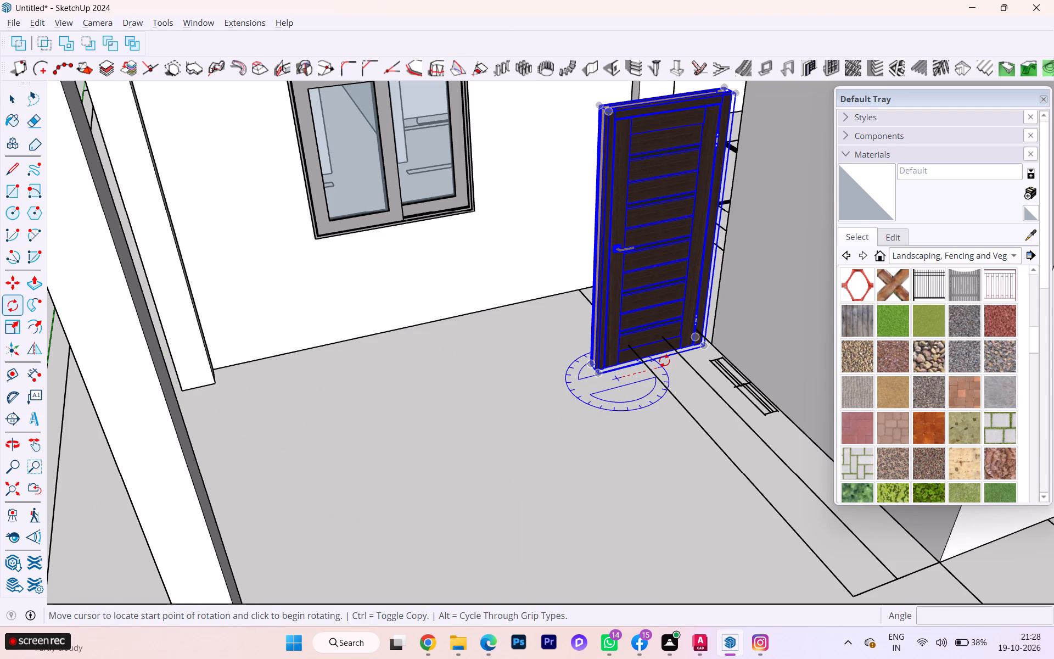
left_click(666, 359)
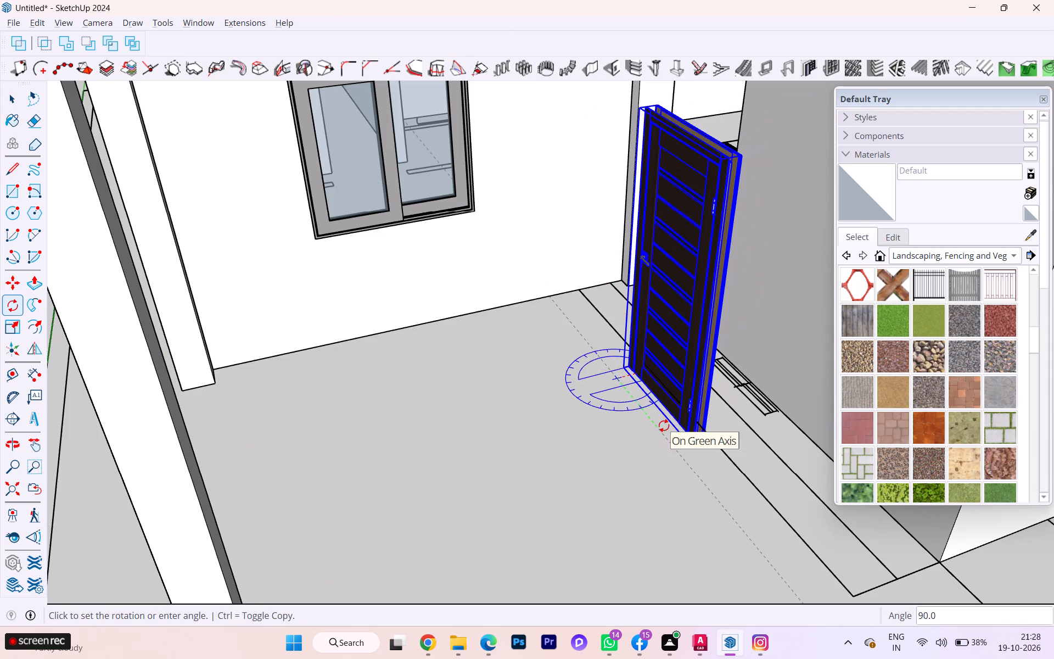
left_click(663, 426)
key("space")
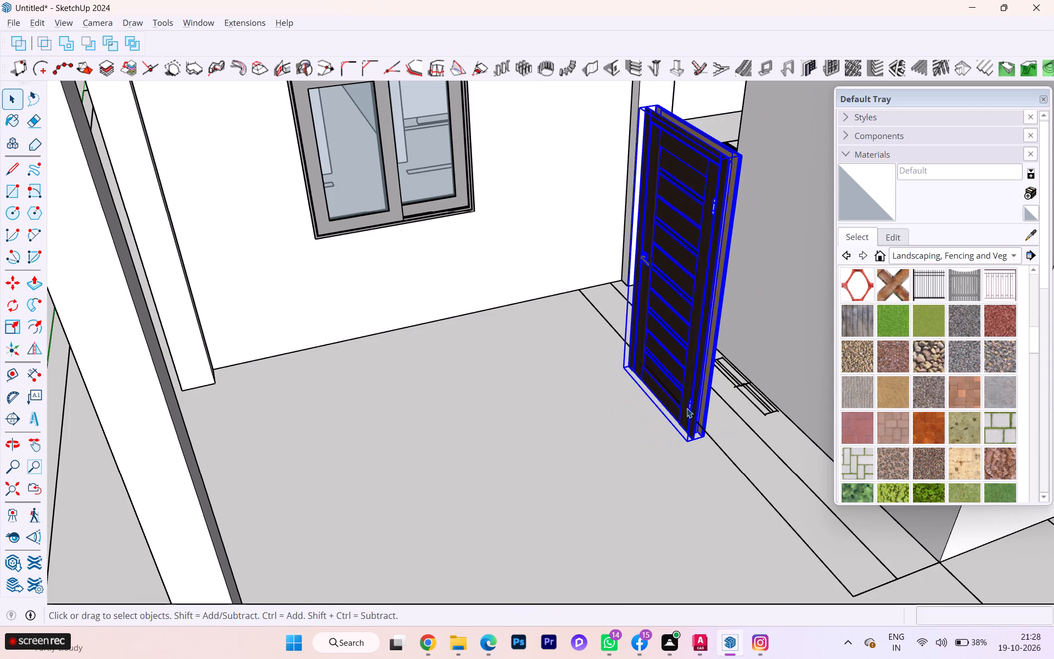
Move the rotated door by its lower frame corner onto the lower corner of the doorway opening.
key("m")
key("Return")
scroll(689, 449, "up", 2)
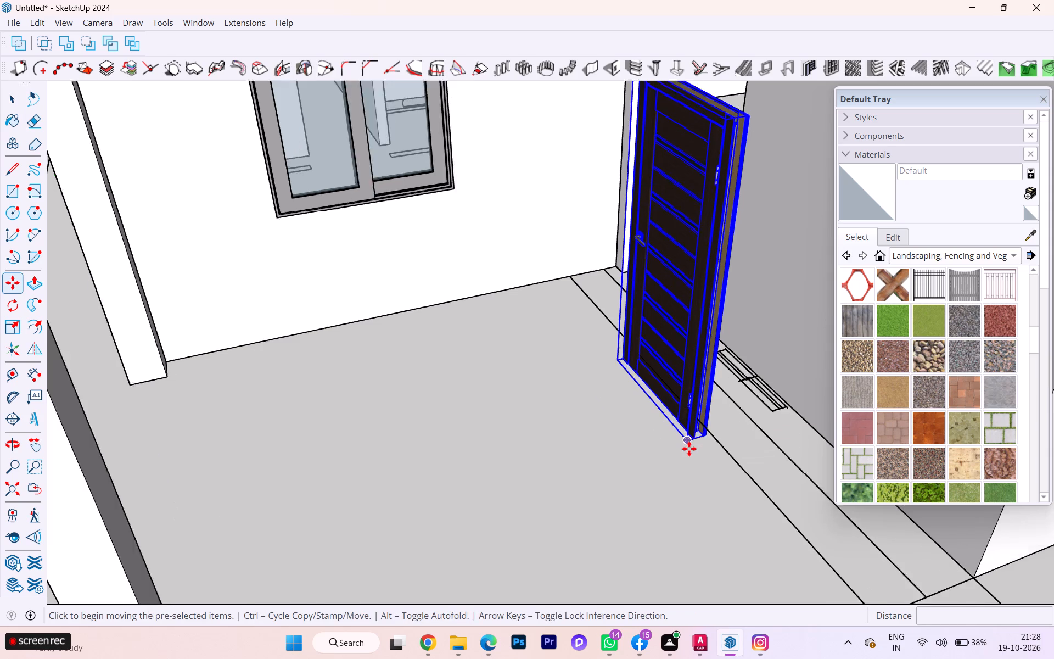
scroll(689, 449, "up", 10)
left_click(697, 432)
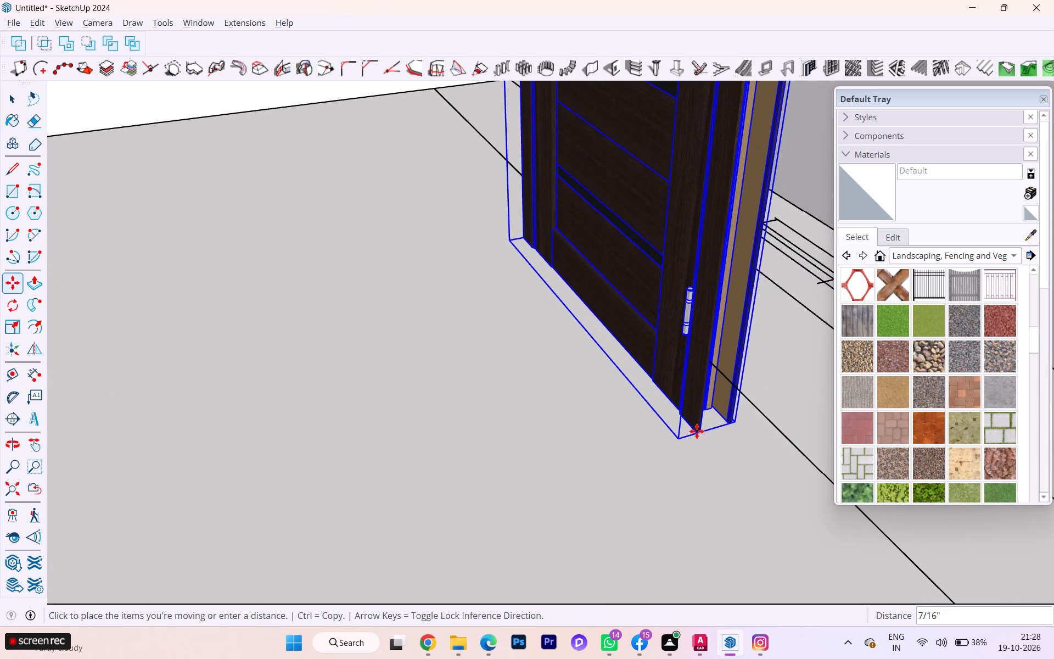
scroll(671, 358, "down", 1)
scroll(705, 196, "up", 1)
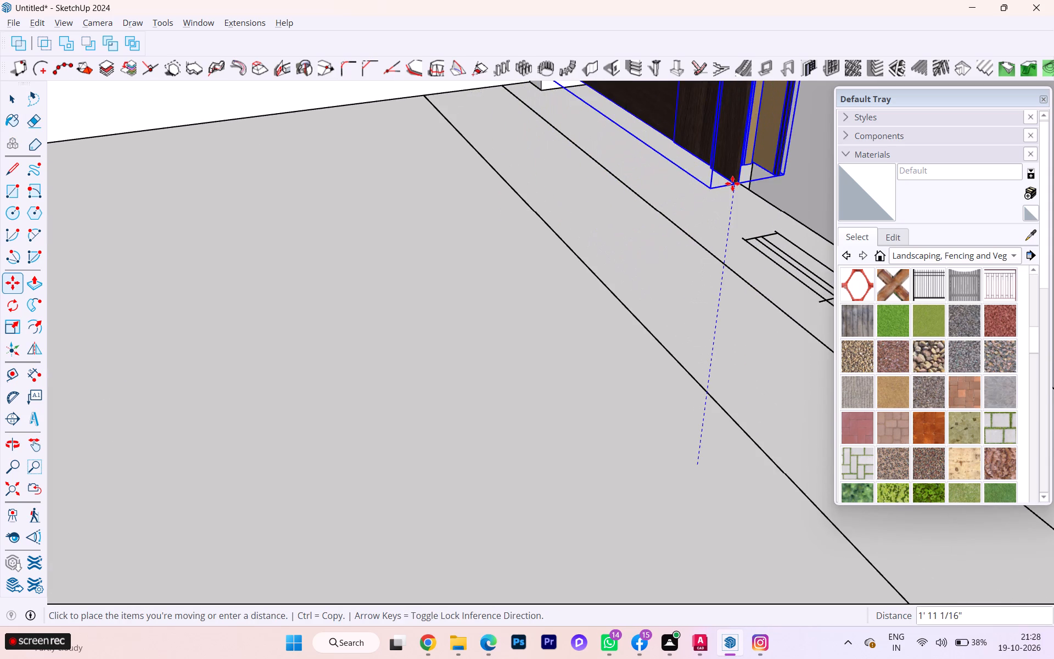
left_click(744, 189)
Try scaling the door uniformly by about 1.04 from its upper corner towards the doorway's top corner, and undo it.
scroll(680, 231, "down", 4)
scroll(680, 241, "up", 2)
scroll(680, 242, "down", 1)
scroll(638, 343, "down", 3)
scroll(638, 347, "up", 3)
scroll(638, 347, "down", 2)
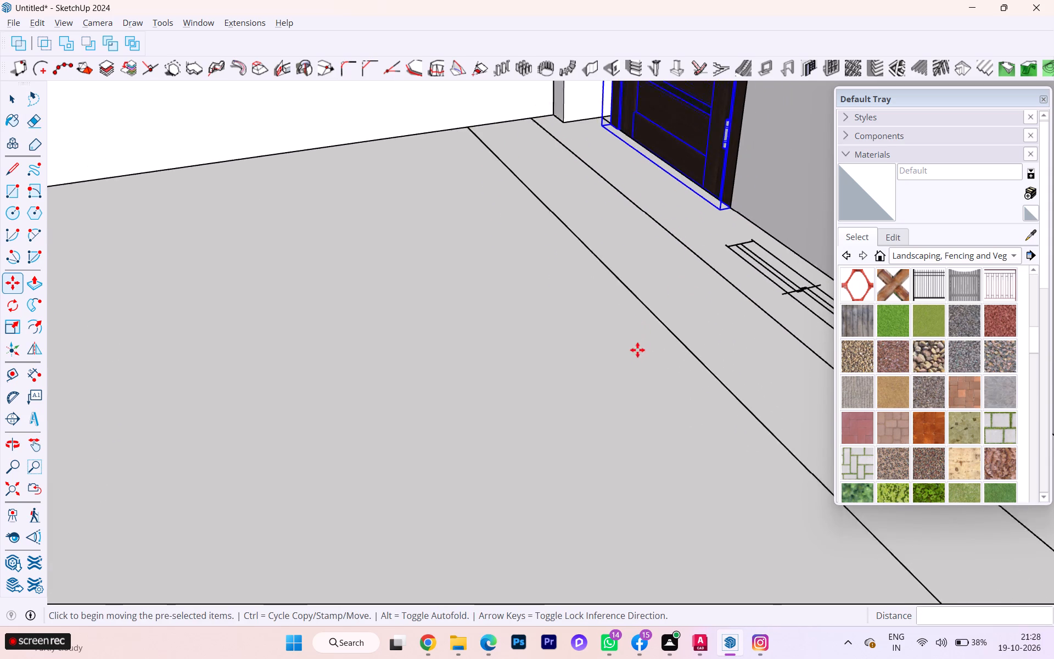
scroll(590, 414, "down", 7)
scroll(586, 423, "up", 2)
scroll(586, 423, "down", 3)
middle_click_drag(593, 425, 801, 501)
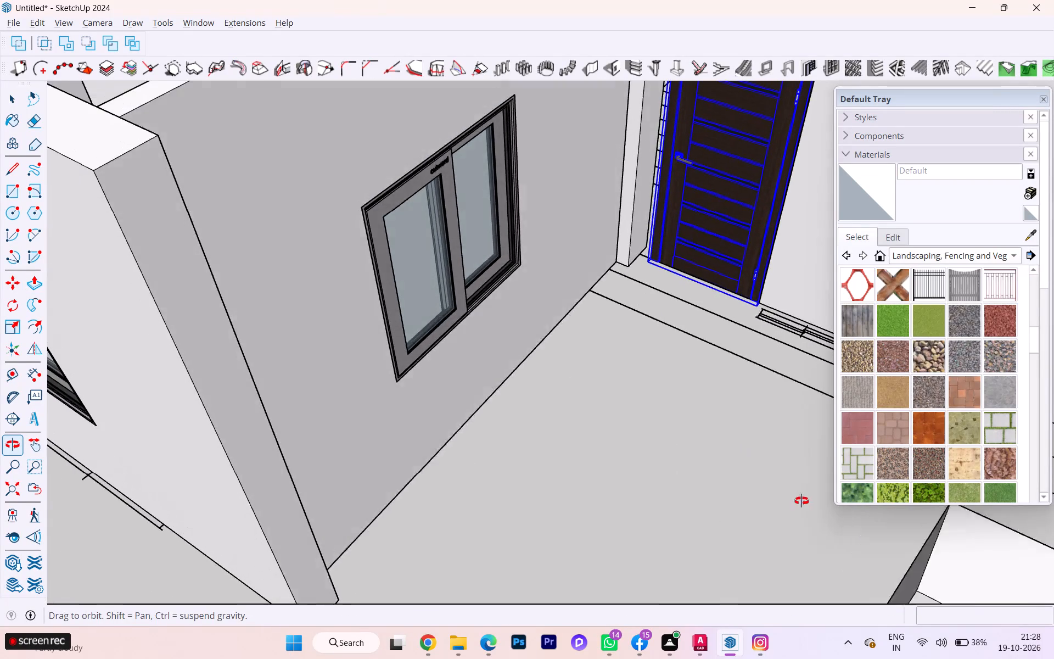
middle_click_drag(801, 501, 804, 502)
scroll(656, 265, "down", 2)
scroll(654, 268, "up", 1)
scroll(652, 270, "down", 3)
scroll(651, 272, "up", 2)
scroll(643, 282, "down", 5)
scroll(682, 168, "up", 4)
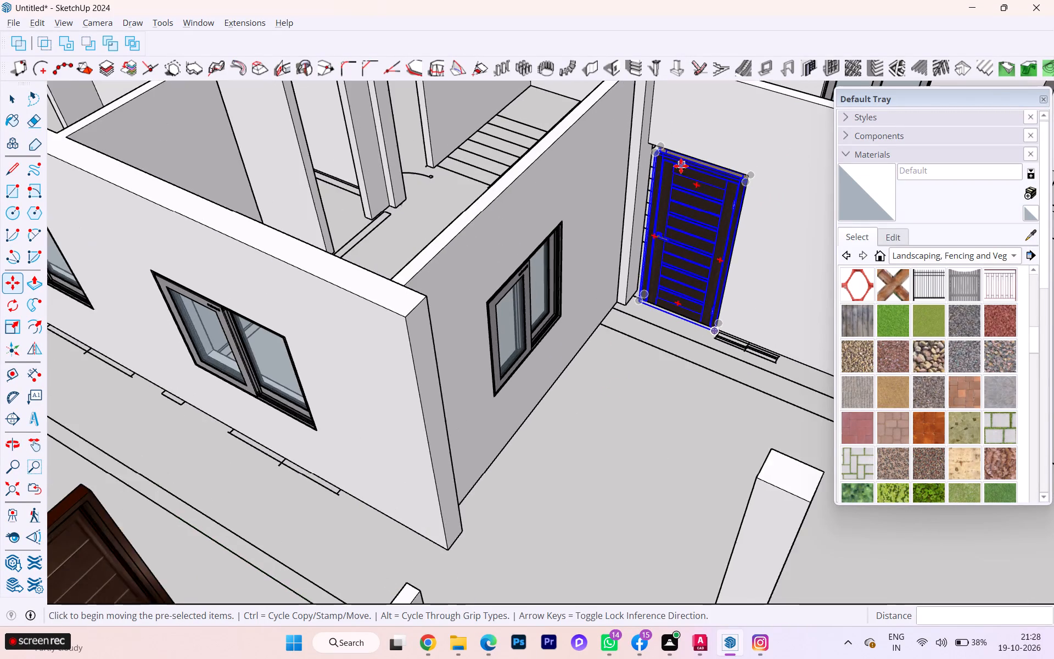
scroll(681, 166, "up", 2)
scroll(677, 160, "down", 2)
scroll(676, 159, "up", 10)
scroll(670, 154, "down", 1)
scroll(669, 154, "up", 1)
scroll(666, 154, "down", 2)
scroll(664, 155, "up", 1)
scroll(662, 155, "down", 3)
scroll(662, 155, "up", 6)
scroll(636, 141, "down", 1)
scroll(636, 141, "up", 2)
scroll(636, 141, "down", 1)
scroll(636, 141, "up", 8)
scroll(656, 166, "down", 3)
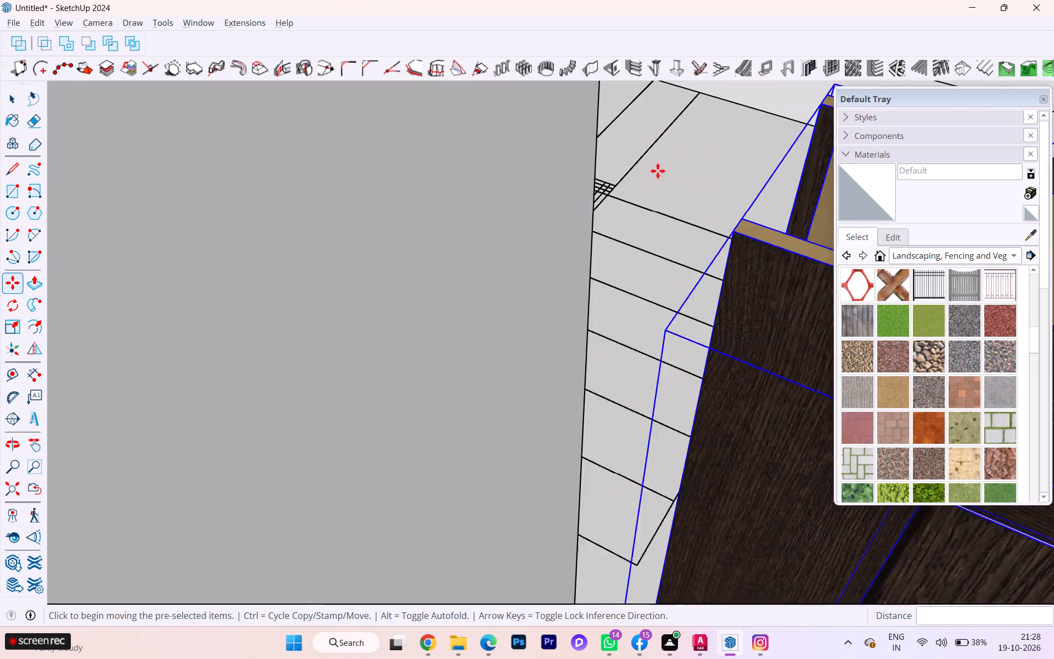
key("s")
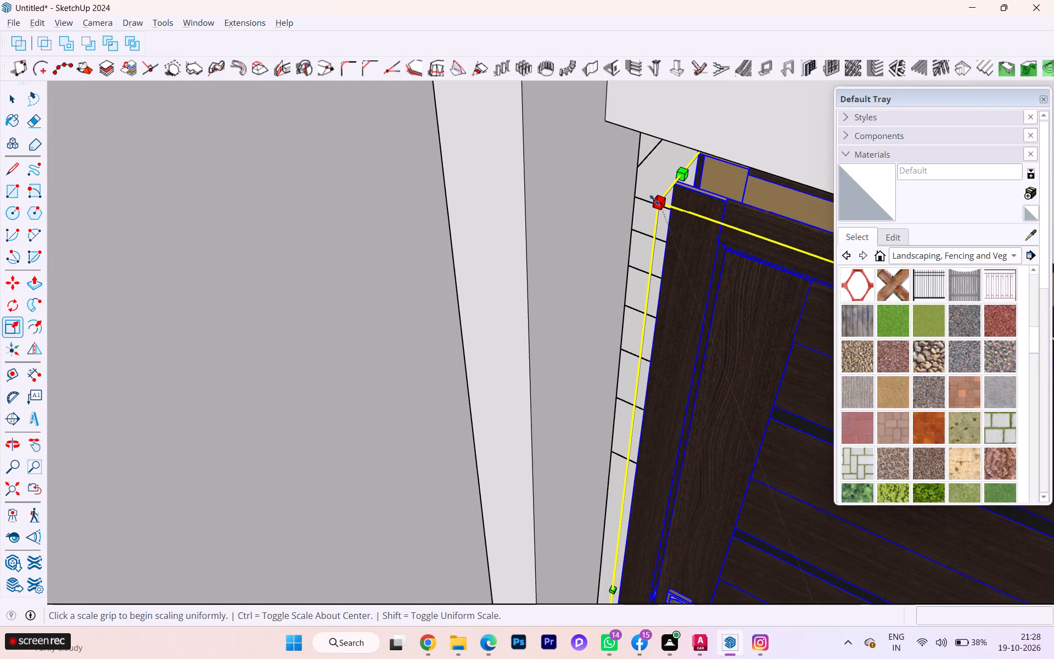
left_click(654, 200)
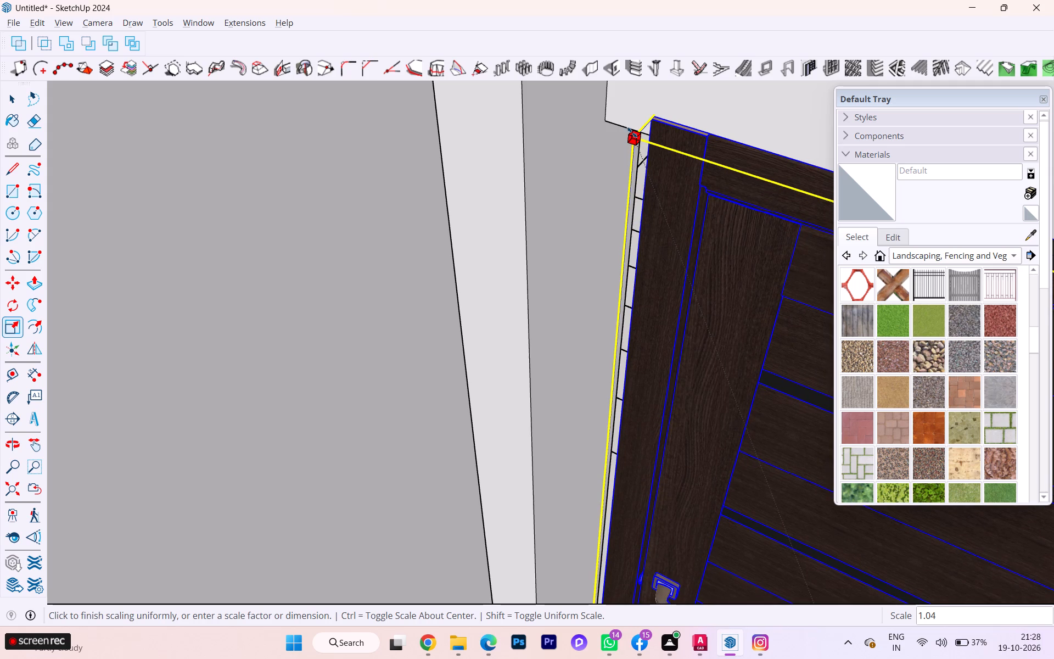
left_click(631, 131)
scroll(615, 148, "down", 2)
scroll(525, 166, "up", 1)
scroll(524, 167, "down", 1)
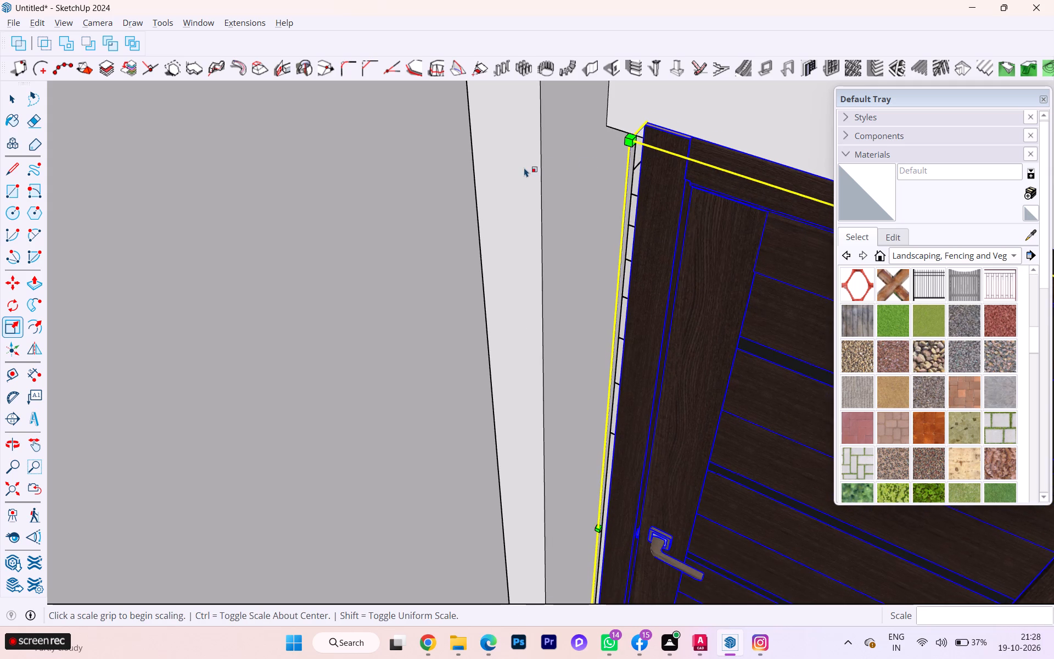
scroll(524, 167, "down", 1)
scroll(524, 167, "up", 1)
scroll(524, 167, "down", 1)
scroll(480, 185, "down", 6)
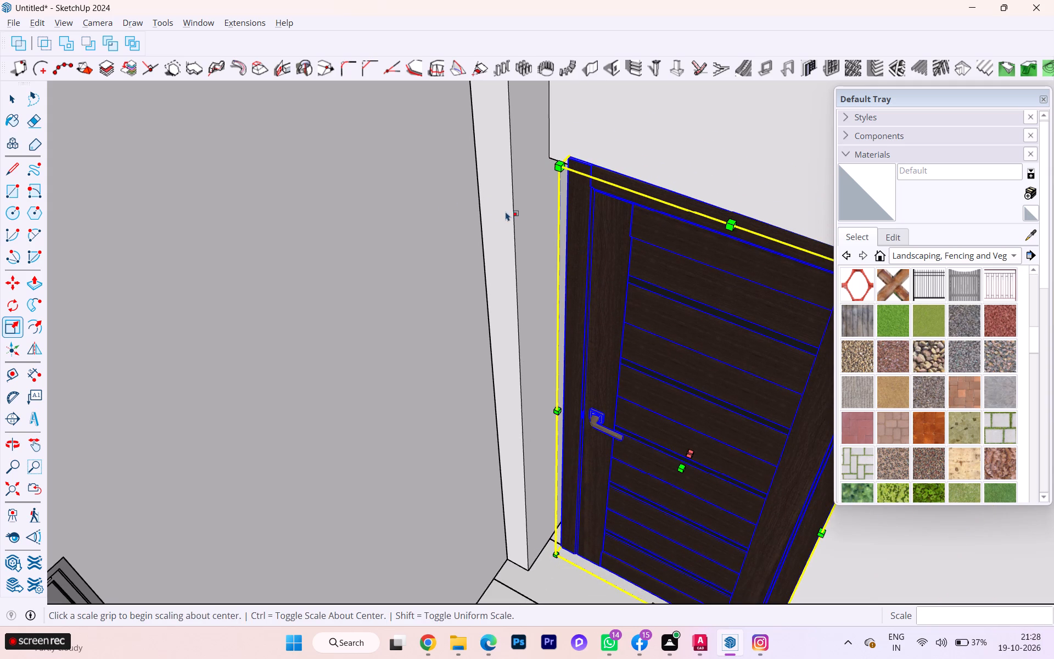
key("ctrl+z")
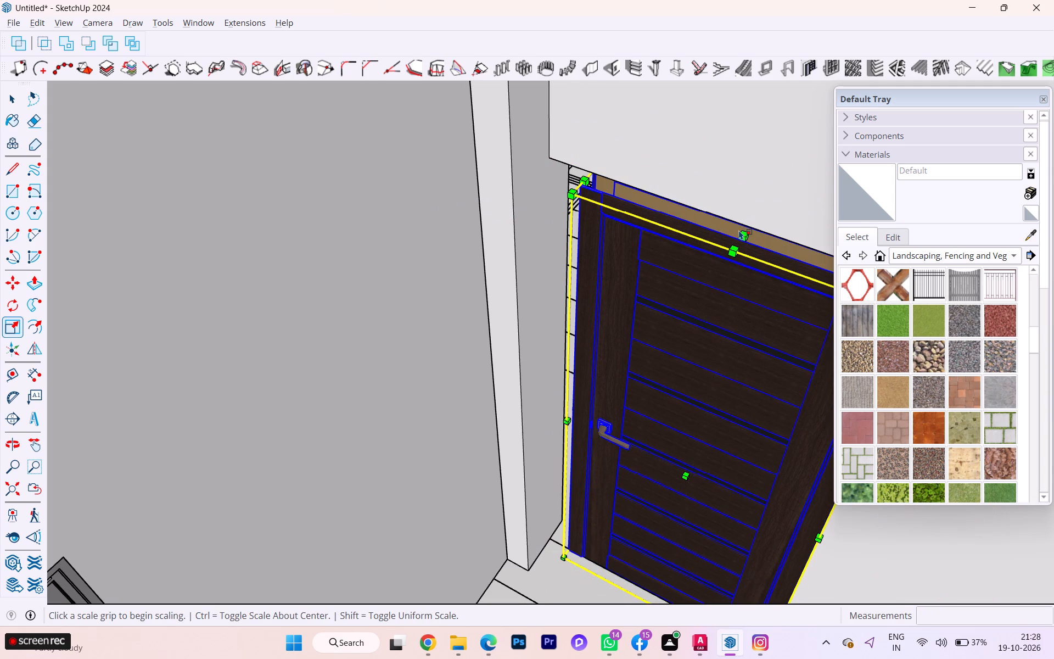
Scale the door's height by about 1.03 from its top edge to meet the top of the doorway.
left_click(746, 234)
left_click(744, 223)
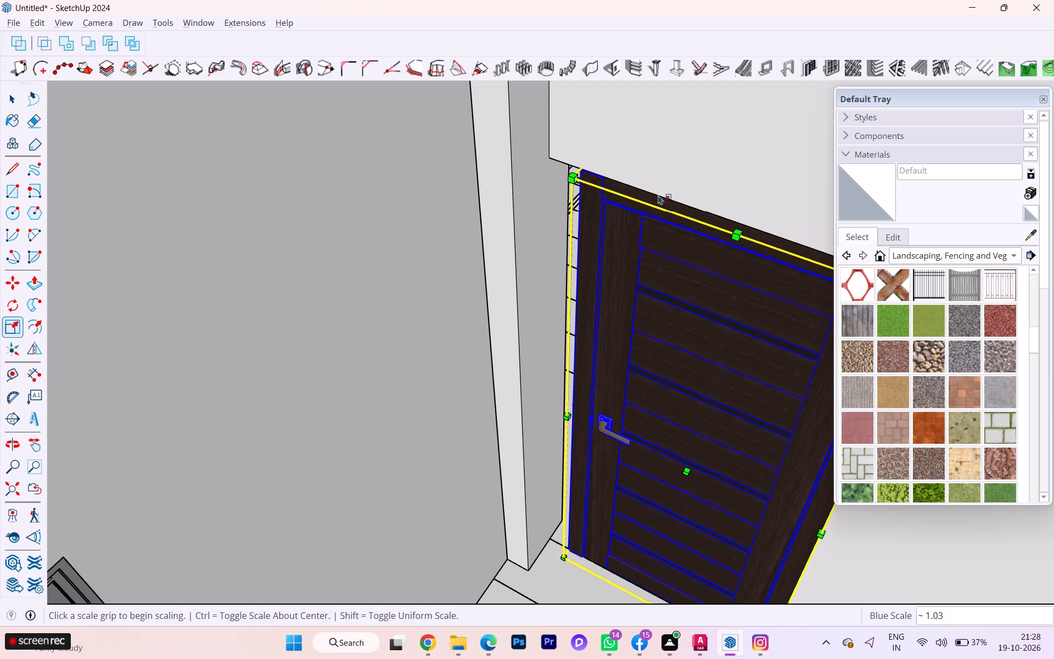
Scale the door's width to 1.10 from its handle side to meet the doorway's vertical edge.
middle_click_drag(579, 182, 557, 123)
scroll(525, 257, "down", 2)
scroll(524, 277, "up", 1)
scroll(524, 278, "down", 4)
scroll(527, 325, "up", 3)
left_click(552, 306)
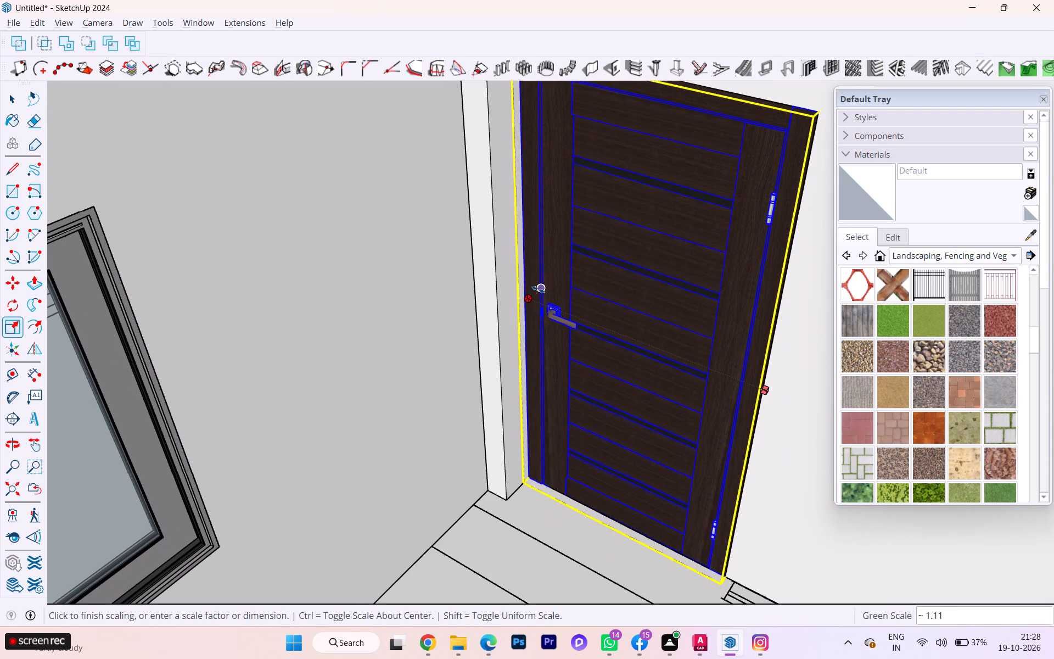
left_click(536, 286)
scroll(597, 316, "down", 2)
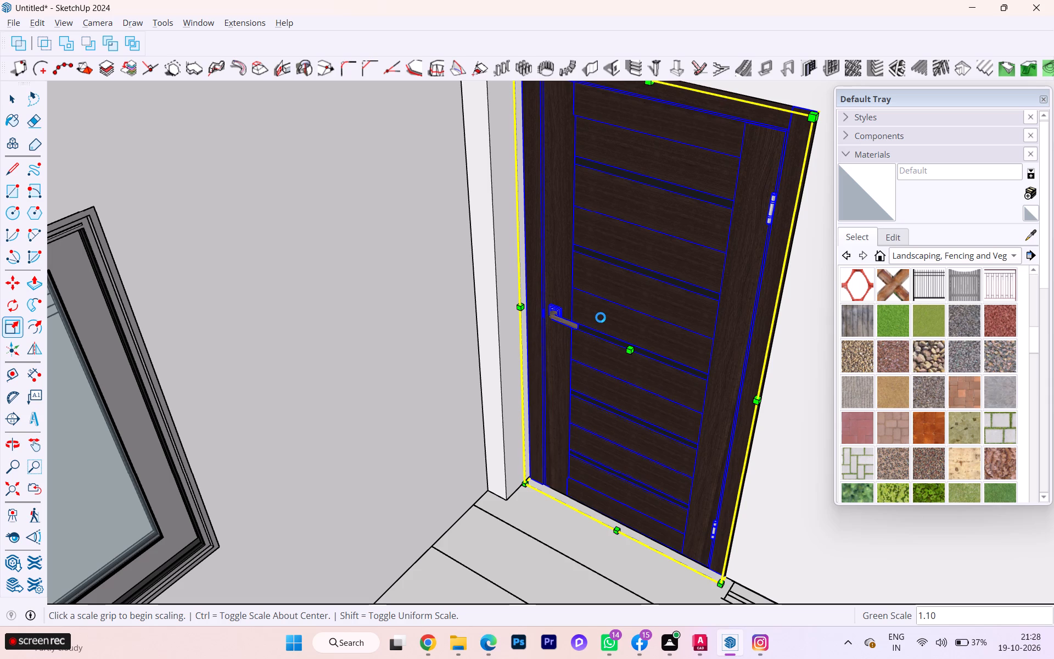
Examine the scaled door's top edge and upper corners for their fit against the doorway opening.
scroll(601, 317, "down", 5)
scroll(599, 317, "up", 3)
scroll(599, 317, "down", 3)
scroll(575, 368, "down", 5)
scroll(532, 234, "down", 5)
scroll(550, 231, "up", 1)
scroll(550, 231, "down", 4)
scroll(552, 239, "up", 8)
scroll(547, 246, "down", 1)
scroll(545, 250, "up", 3)
scroll(523, 275, "down", 7)
scroll(523, 275, "up", 3)
scroll(523, 275, "down", 1)
middle_click_drag(550, 132, 557, 102)
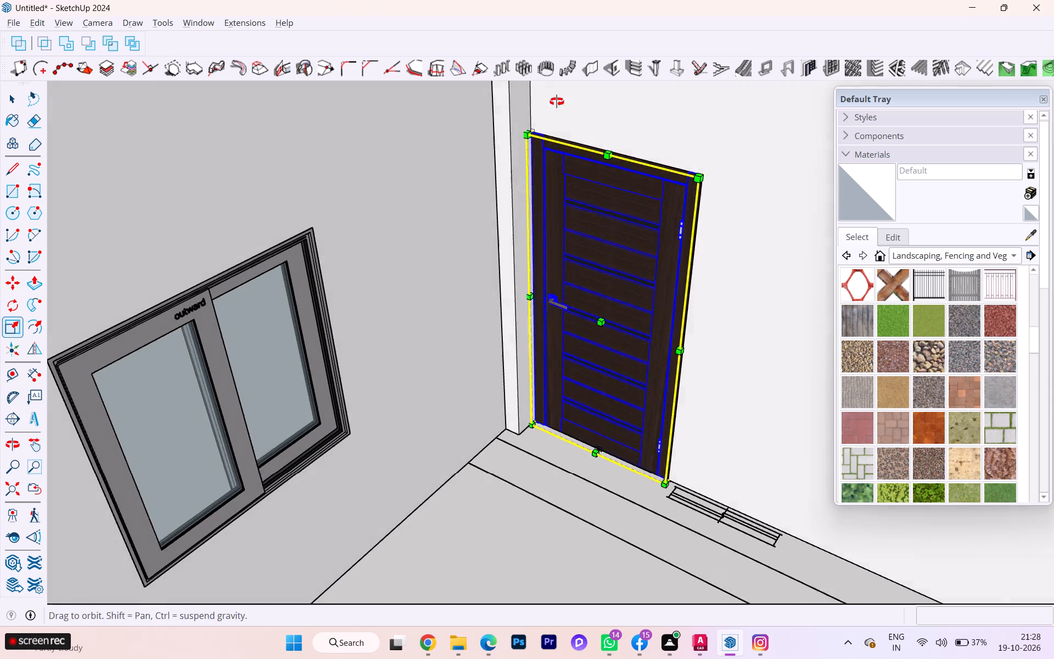
middle_click_drag(557, 102, 562, 88)
scroll(531, 108, "up", 3)
scroll(526, 109, "down", 1)
scroll(526, 109, "up", 6)
scroll(526, 109, "down", 1)
scroll(526, 109, "up", 9)
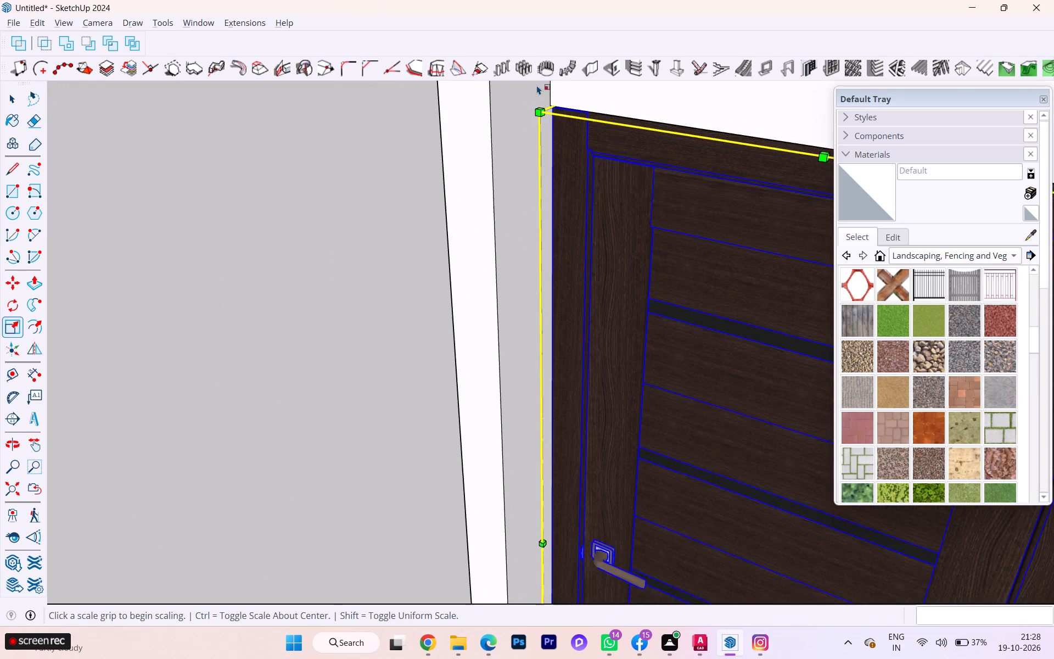
scroll(537, 94, "up", 7)
middle_click_drag(551, 116, 631, 48)
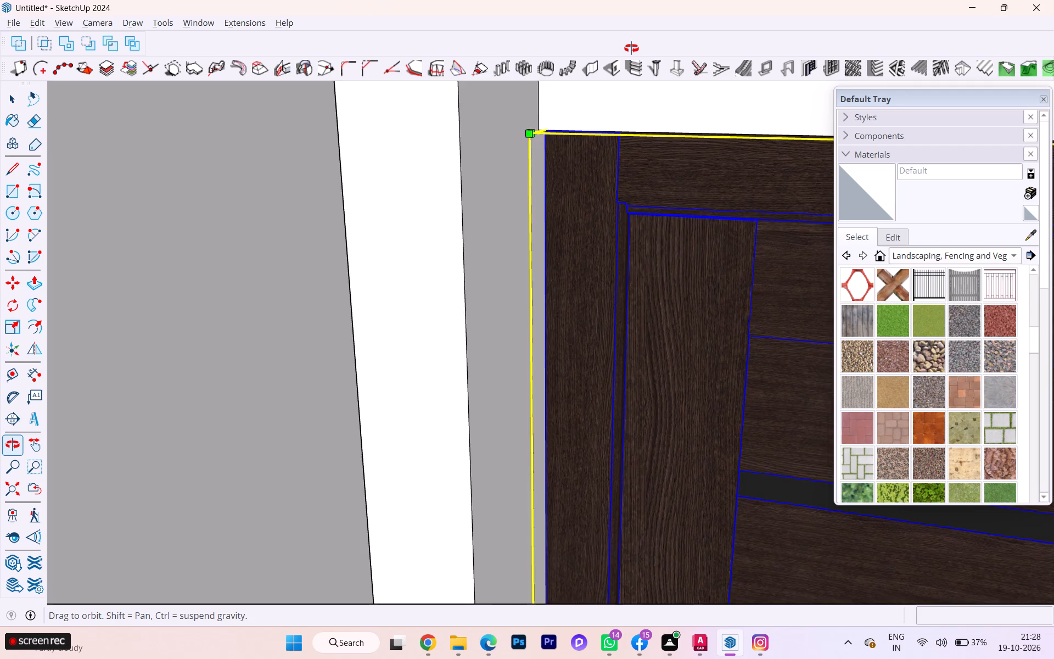
middle_click_drag(631, 48, 420, 93)
scroll(414, 117, "down", 2)
scroll(421, 141, "up", 2)
scroll(421, 142, "down", 3)
scroll(427, 159, "up", 3)
scroll(432, 193, "down", 6)
scroll(433, 194, "up", 2)
scroll(433, 194, "down", 2)
scroll(433, 194, "up", 2)
scroll(433, 194, "down", 3)
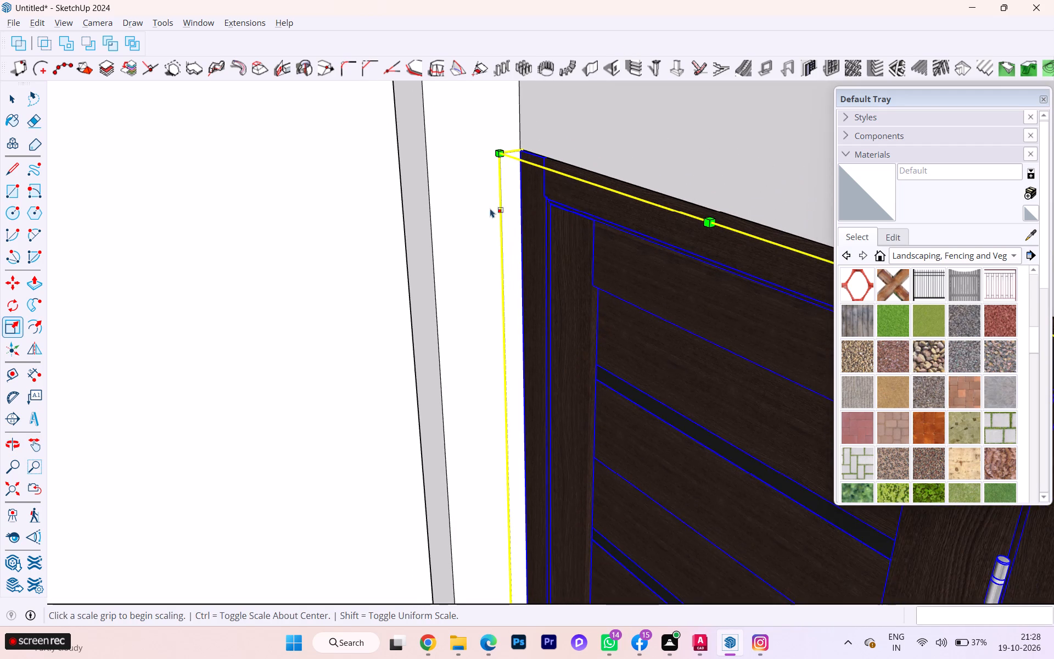
scroll(490, 208, "down", 6)
scroll(520, 221, "up", 4)
scroll(520, 224, "down", 1)
scroll(427, 235, "down", 1)
scroll(427, 234, "up", 3)
scroll(427, 234, "down", 2)
scroll(427, 234, "up", 2)
scroll(427, 234, "down", 2)
scroll(452, 269, "up", 1)
scroll(453, 270, "down", 1)
scroll(453, 270, "up", 2)
scroll(453, 270, "down", 2)
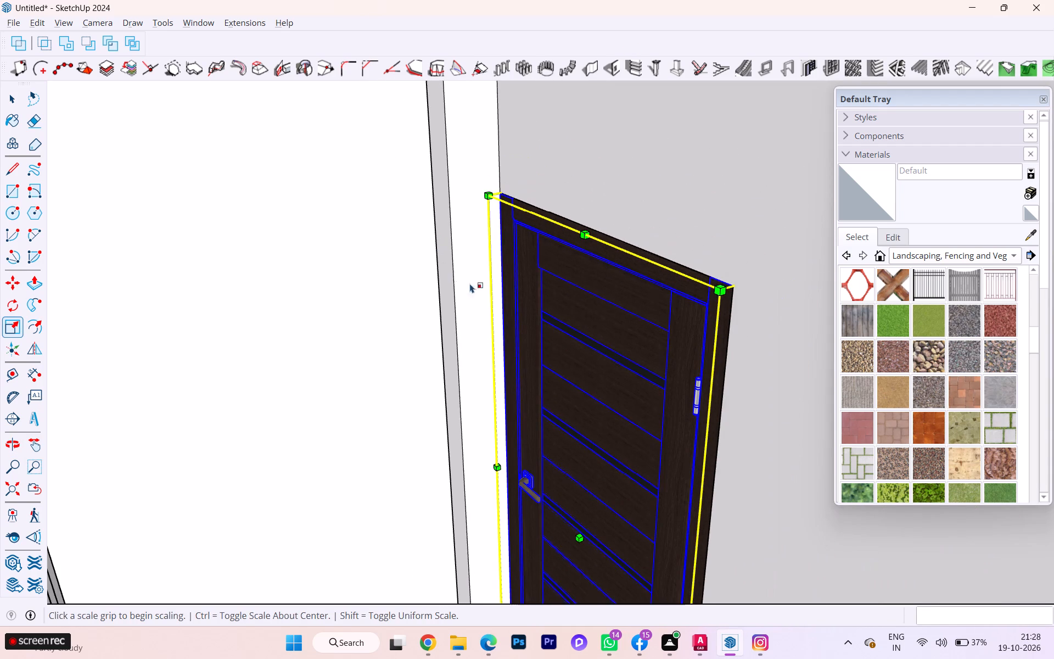
scroll(628, 314, "down", 1)
middle_click_drag(670, 313, 781, 257)
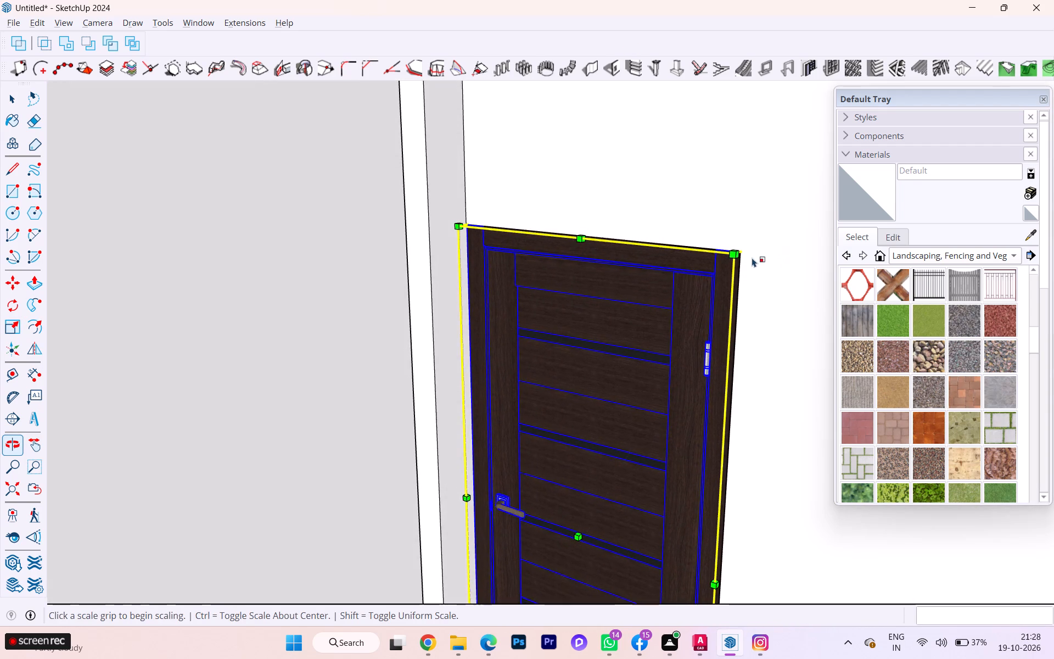
scroll(721, 256, "up", 2)
scroll(721, 254, "down", 1)
scroll(721, 254, "up", 2)
scroll(721, 254, "down", 1)
scroll(760, 273, "up", 6)
scroll(750, 280, "down", 1)
scroll(747, 280, "up", 1)
scroll(708, 248, "down", 3)
scroll(705, 247, "up", 1)
scroll(705, 247, "down", 1)
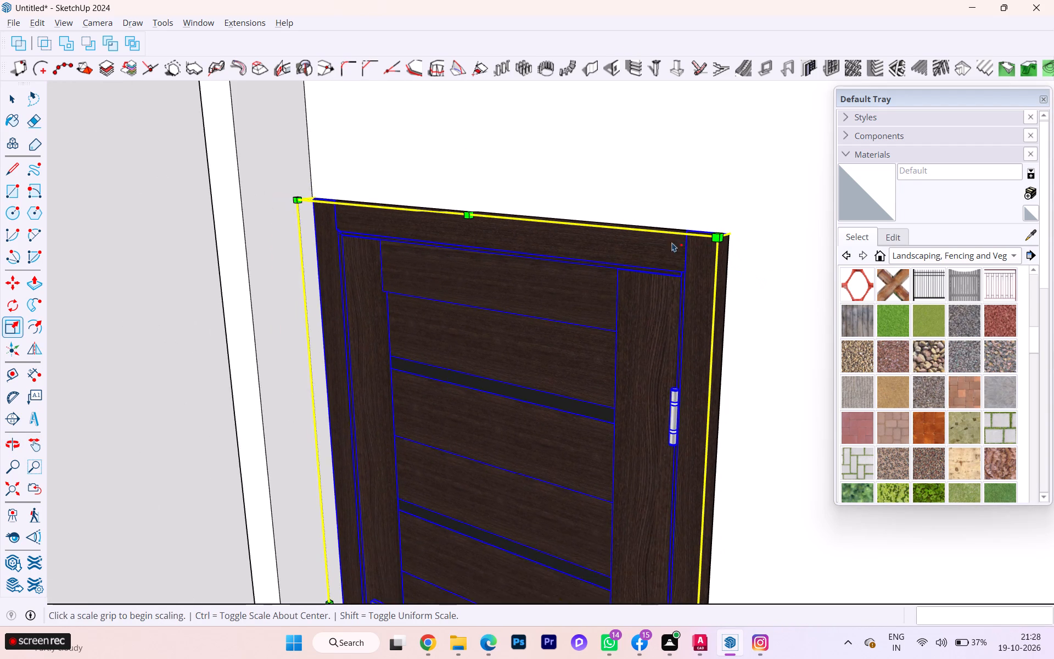
Finish scaling the dark-wood door and examine the whole door, including its handle, against the surrounding wall opening.
scroll(636, 241, "down", 7)
scroll(497, 258, "down", 5)
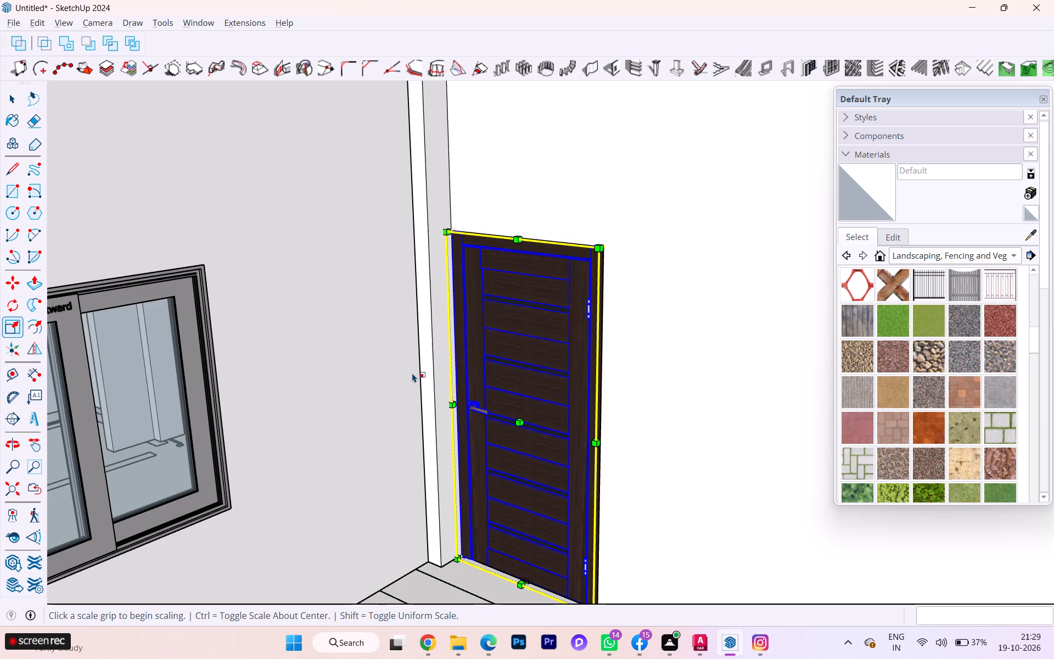
left_click(8, 93)
left_click(478, 400)
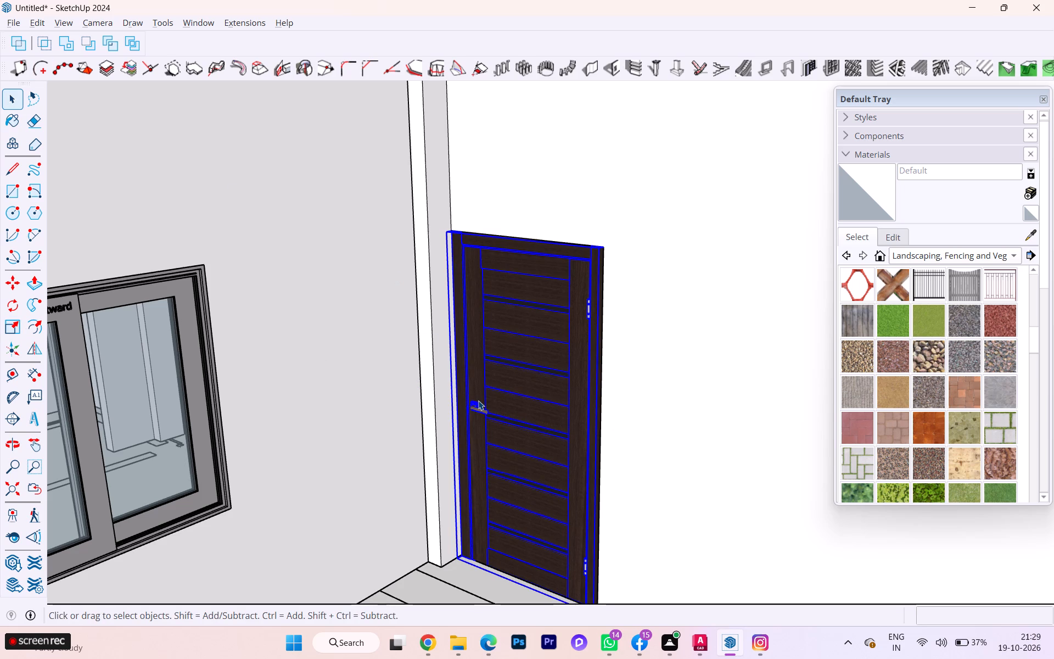
left_click(475, 411)
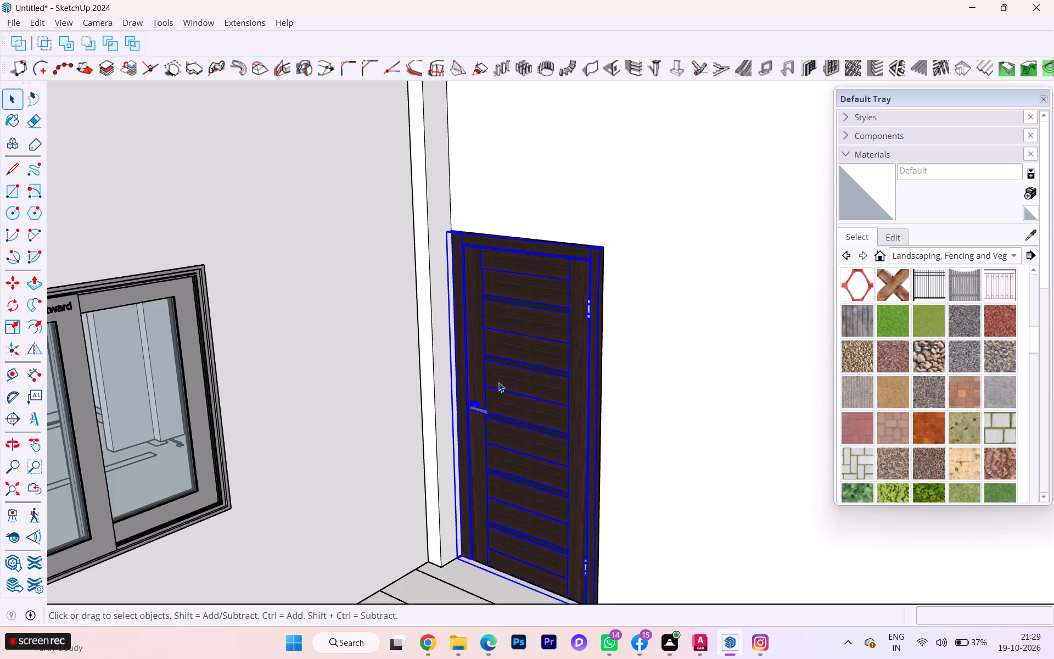
left_click(500, 380)
scroll(412, 636, "down", 2)
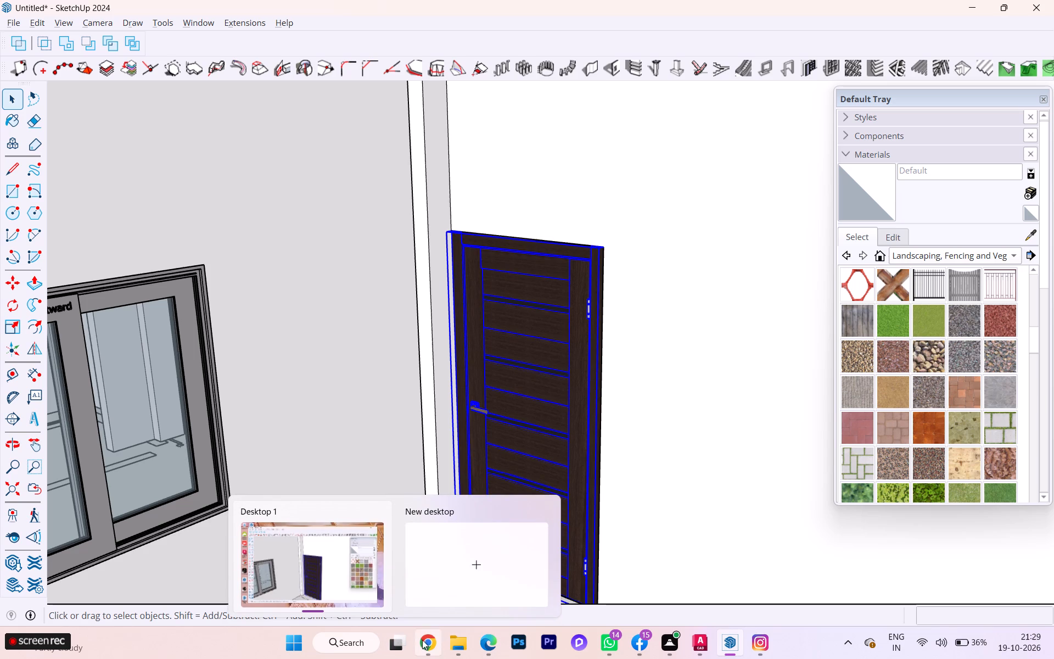
left_click(352, 446)
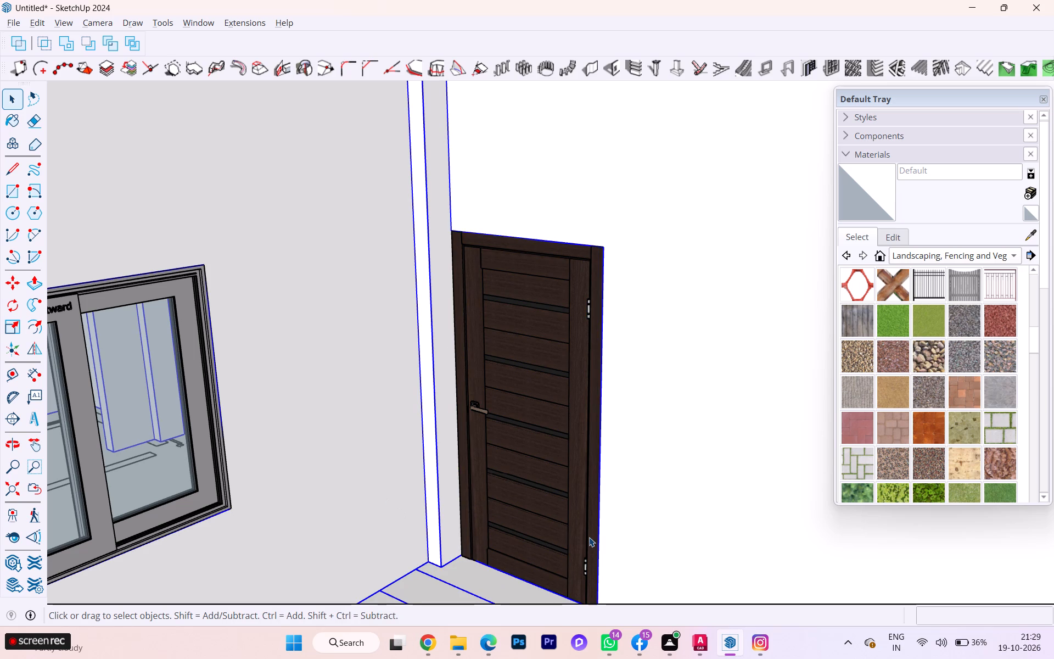
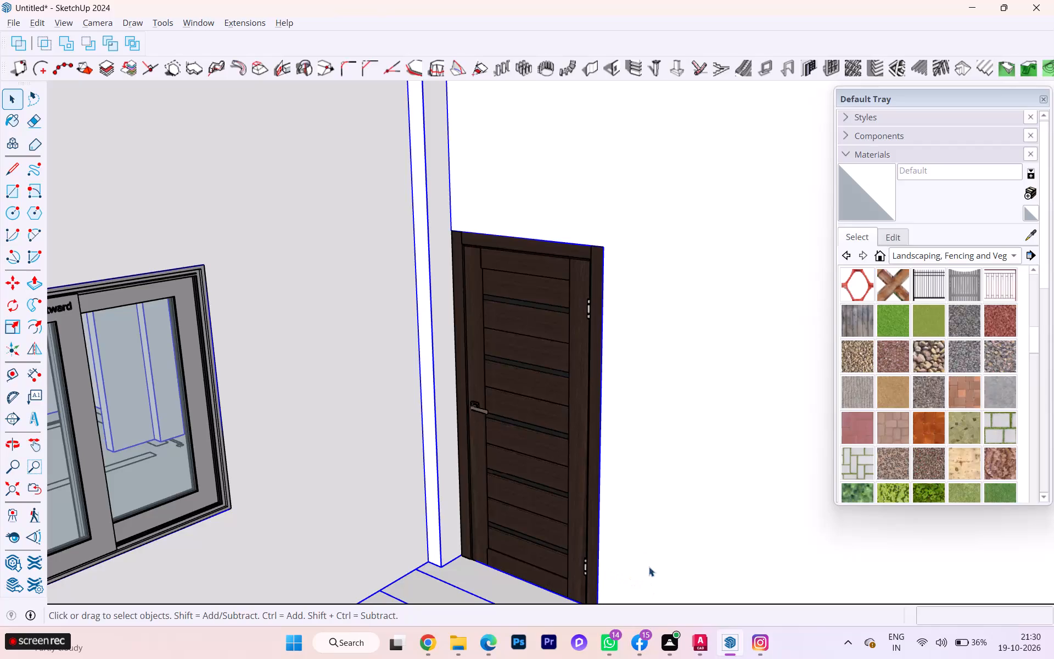
Examine the fitted dark-wood door in its doorway together with the surrounding walls and nearby windows of the house.
scroll(457, 420, "down", 2)
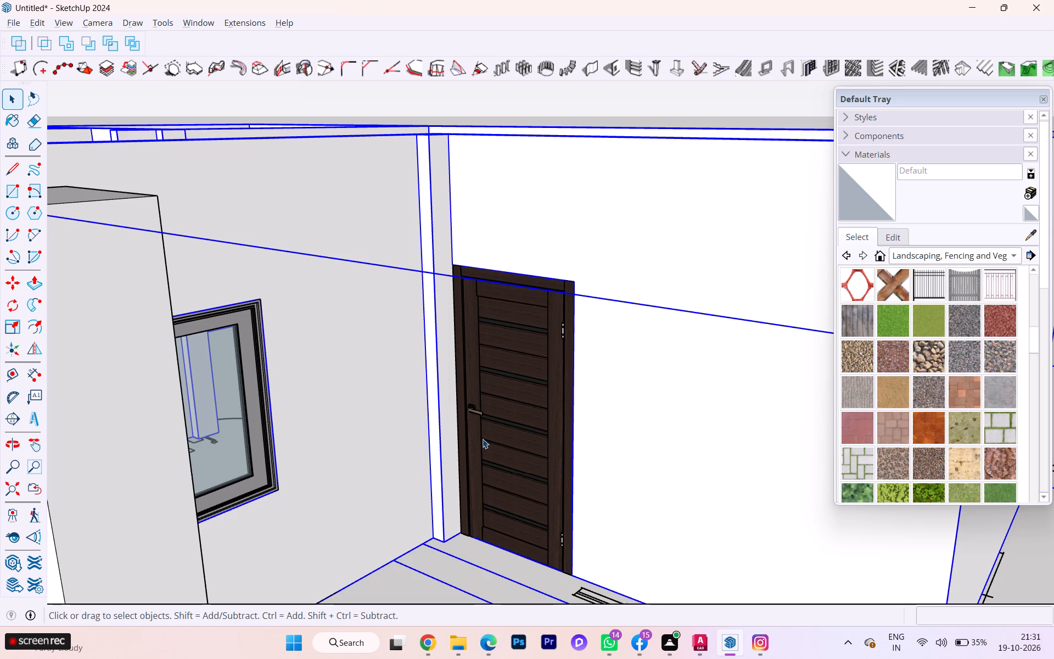
scroll(467, 414, "down", 4)
scroll(492, 439, "up", 1)
scroll(492, 439, "down", 1)
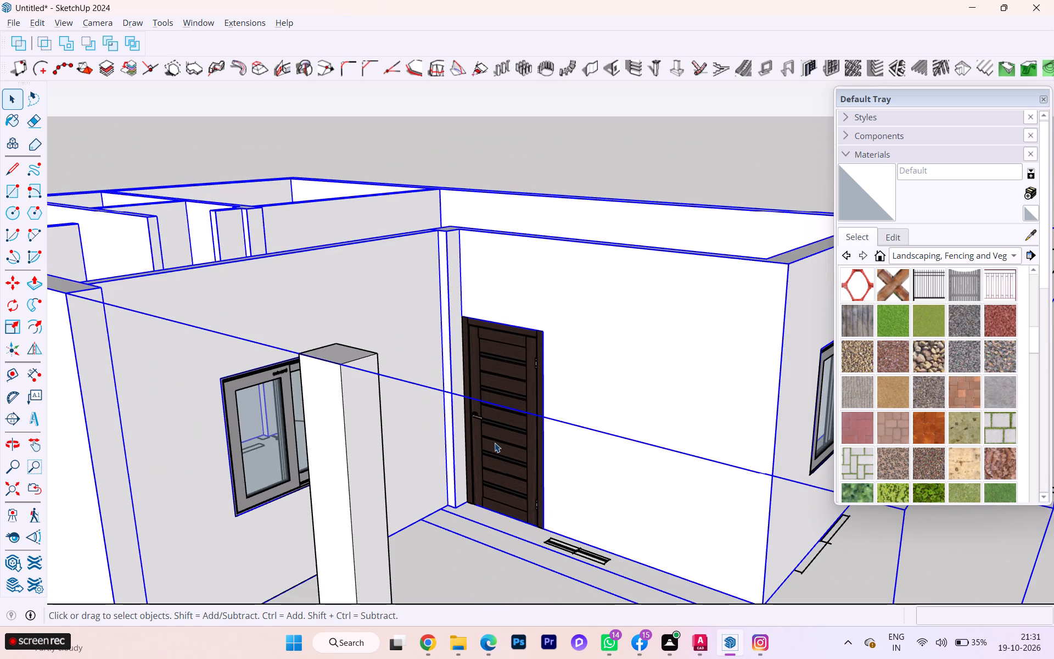
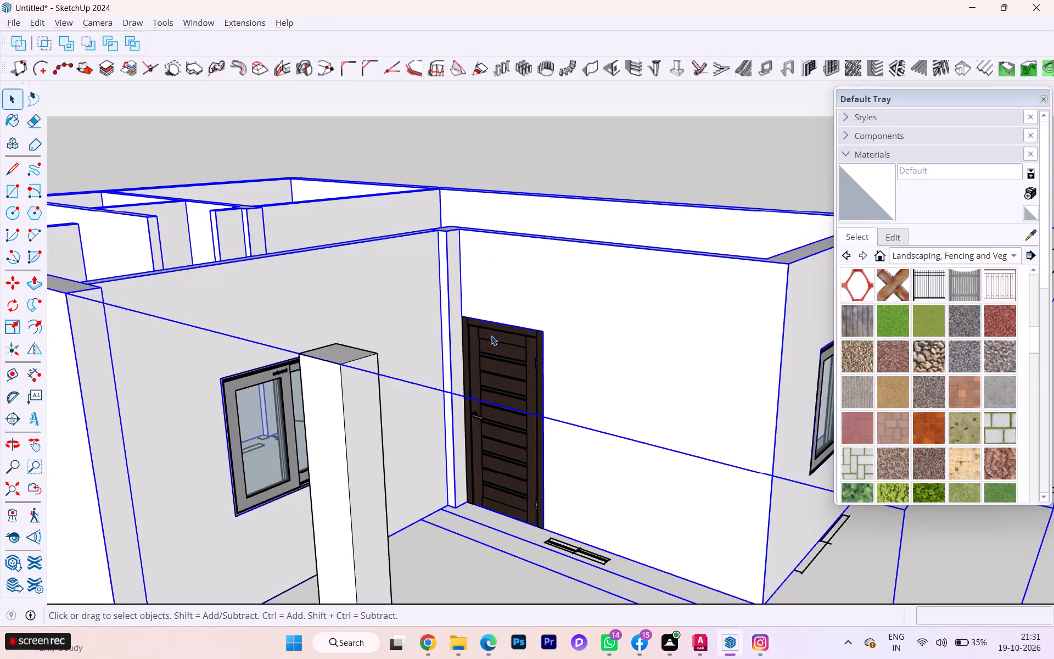
Clear the selection and examine the whole house from several sides, checking the fitted windows, the doorways and the spare doors.
scroll(489, 337, "down", 1)
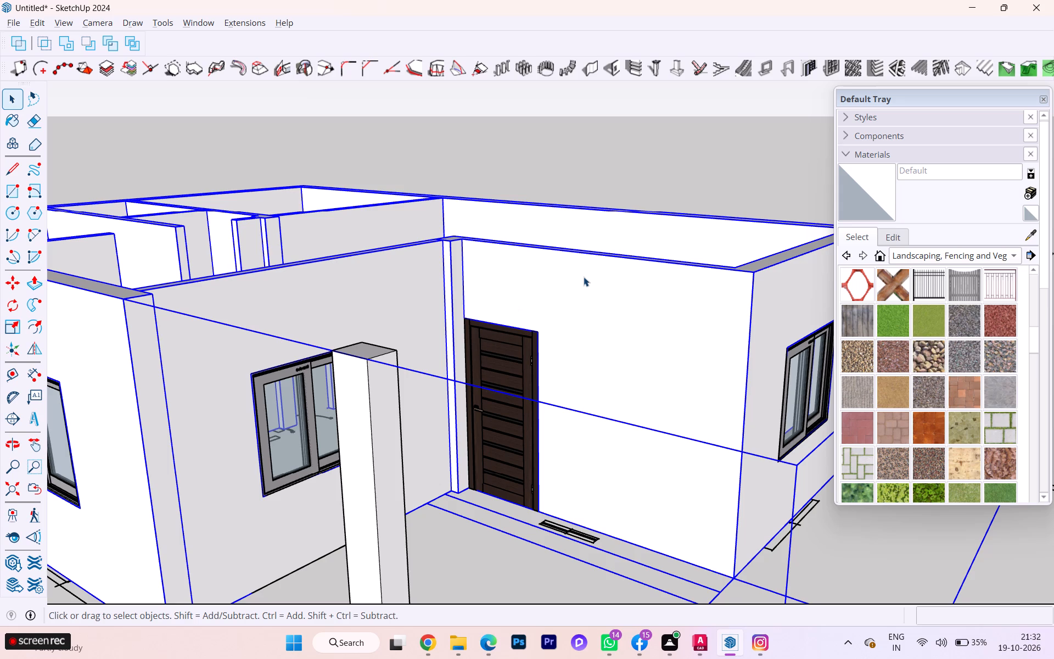
scroll(550, 236, "down", 9)
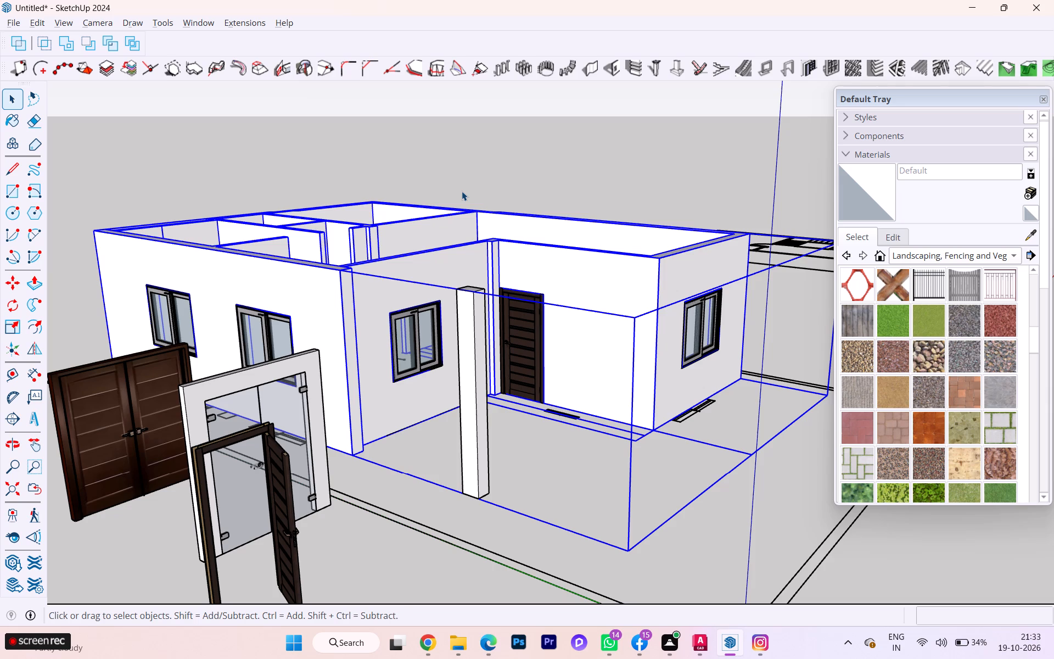
scroll(462, 191, "down", 1)
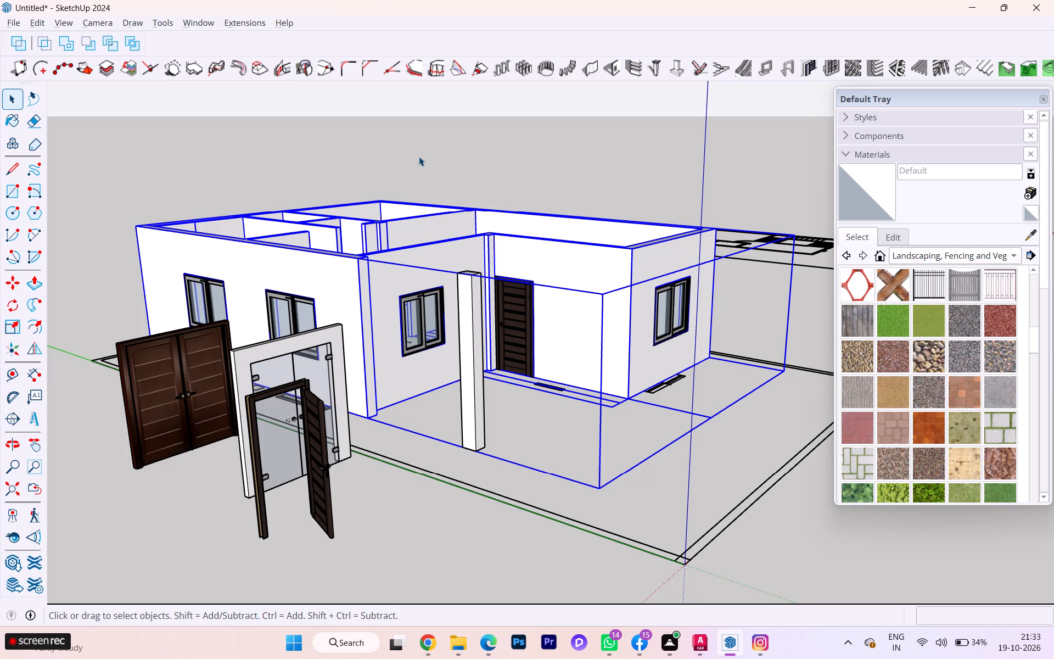
scroll(382, 147, "down", 1)
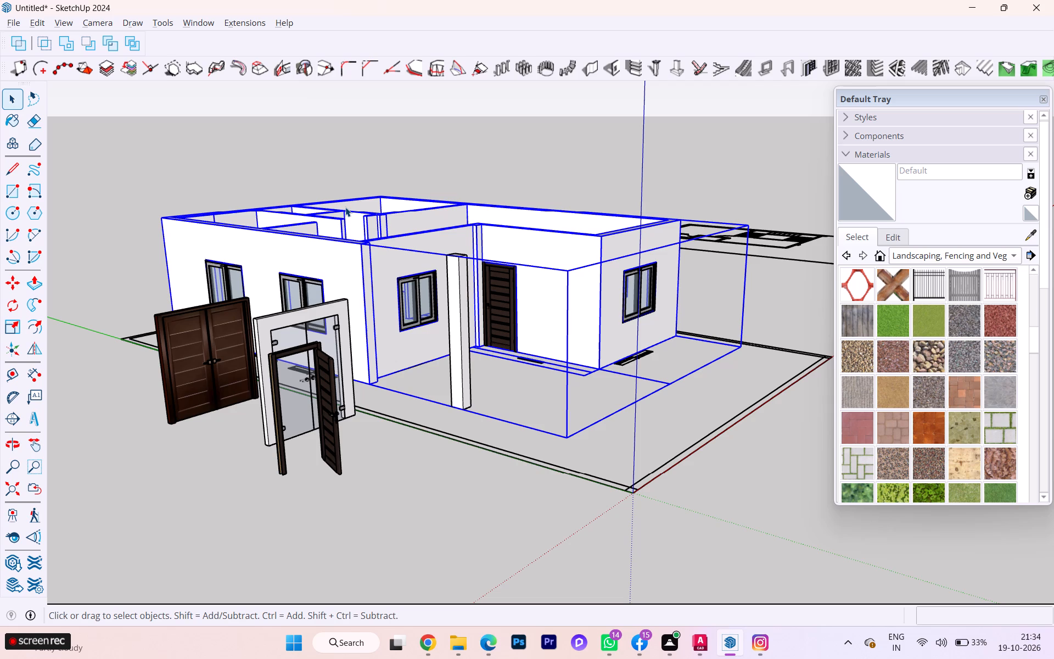
scroll(345, 207, "down", 2)
scroll(203, 252, "down", 1)
scroll(329, 332, "up", 9)
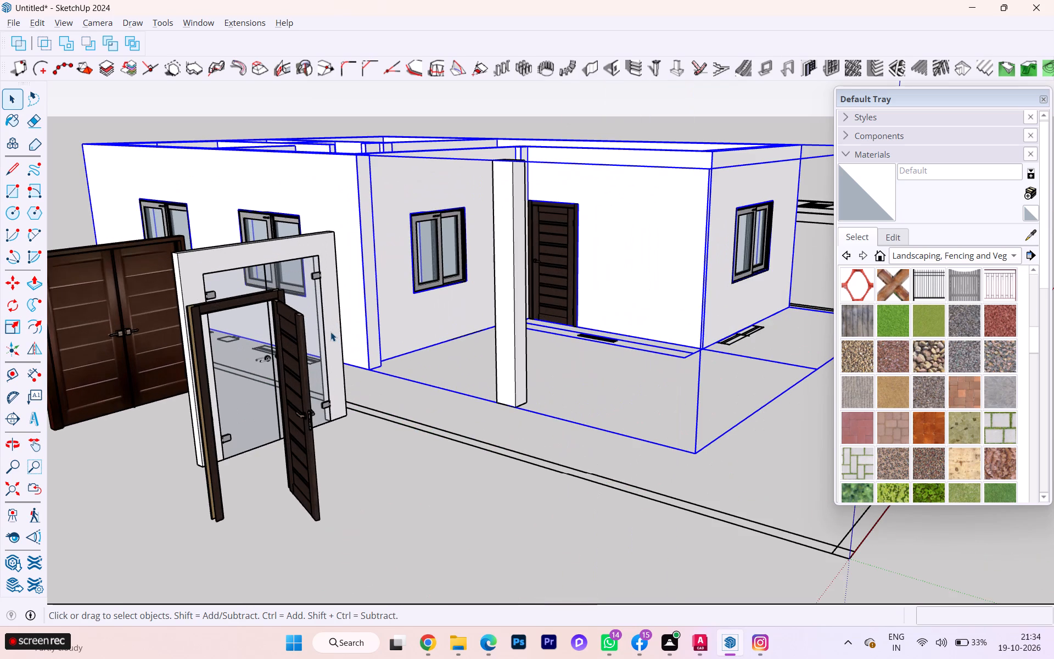
left_click(122, 454)
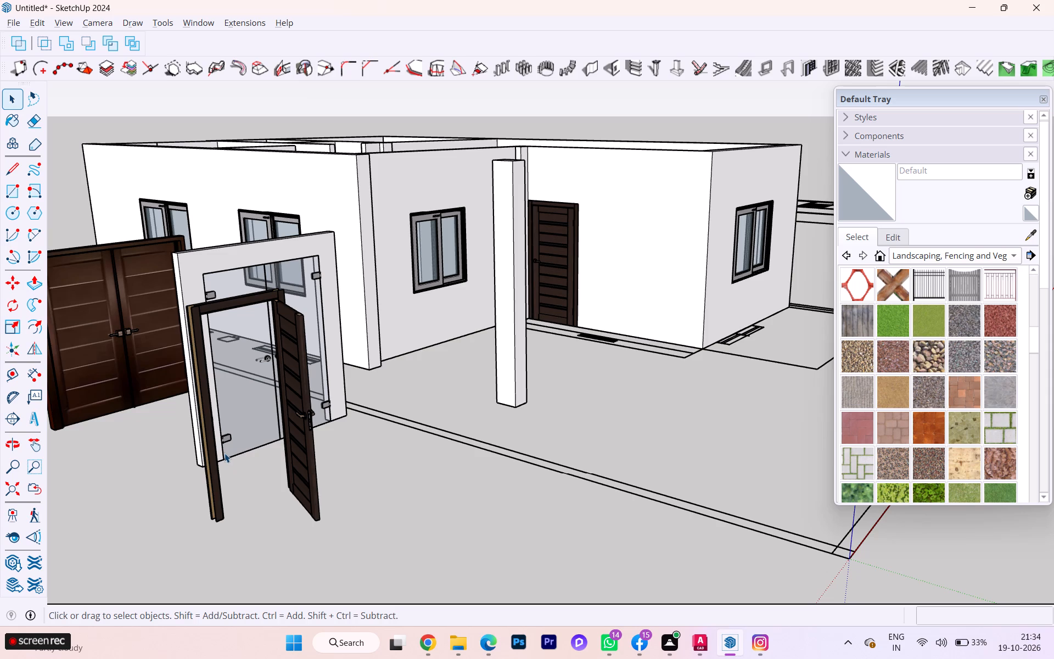
scroll(231, 456, "down", 2)
scroll(356, 448, "down", 3)
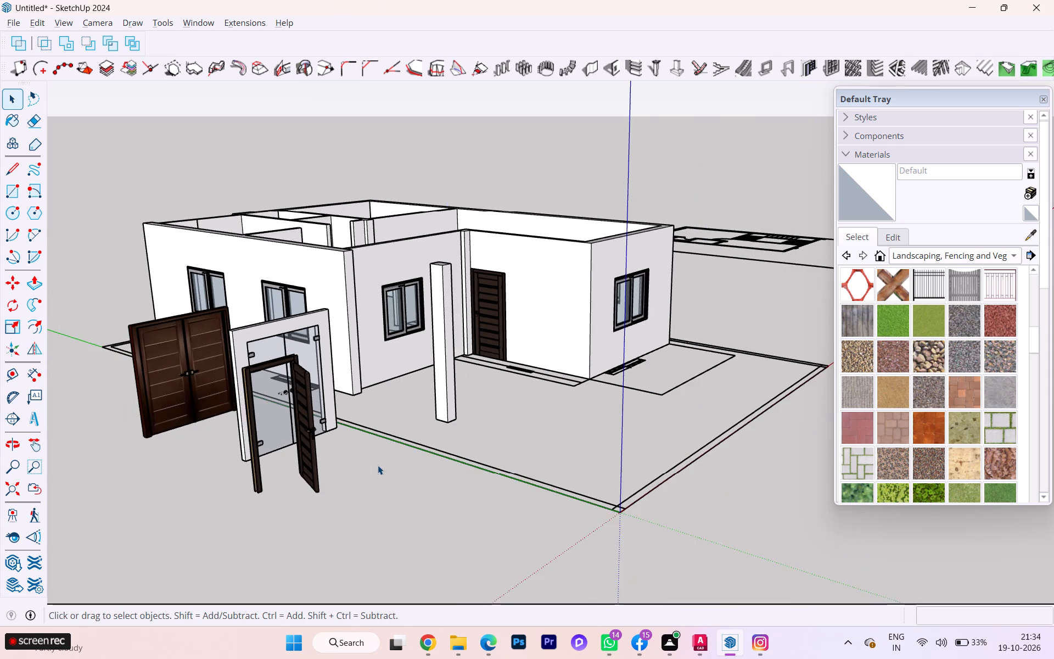
scroll(379, 467, "down", 1)
middle_click_drag(444, 489, 734, 518)
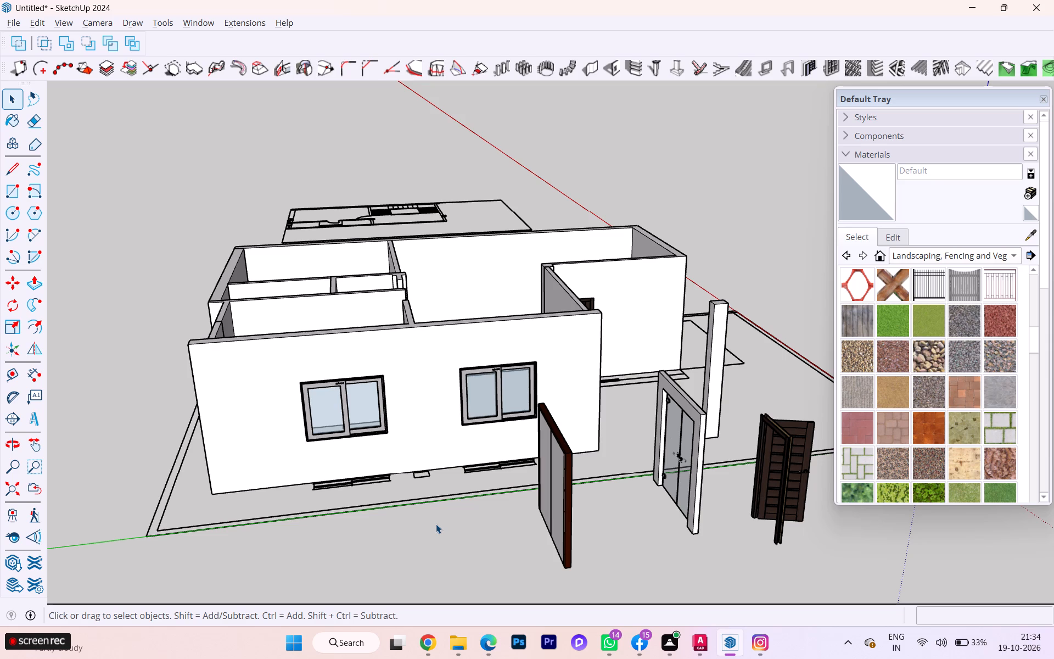
scroll(436, 524, "down", 2)
middle_click_drag(443, 526, 705, 488)
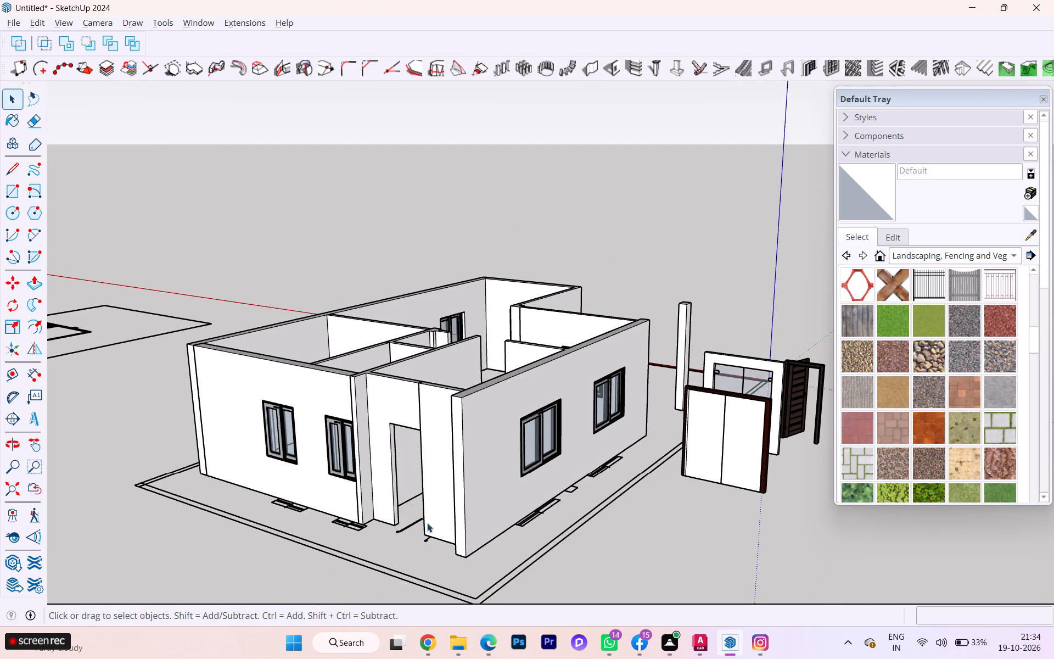
middle_click_drag(418, 527, 412, 578)
scroll(416, 529, "down", 1)
scroll(410, 563, "up", 1)
scroll(515, 495, "down", 1)
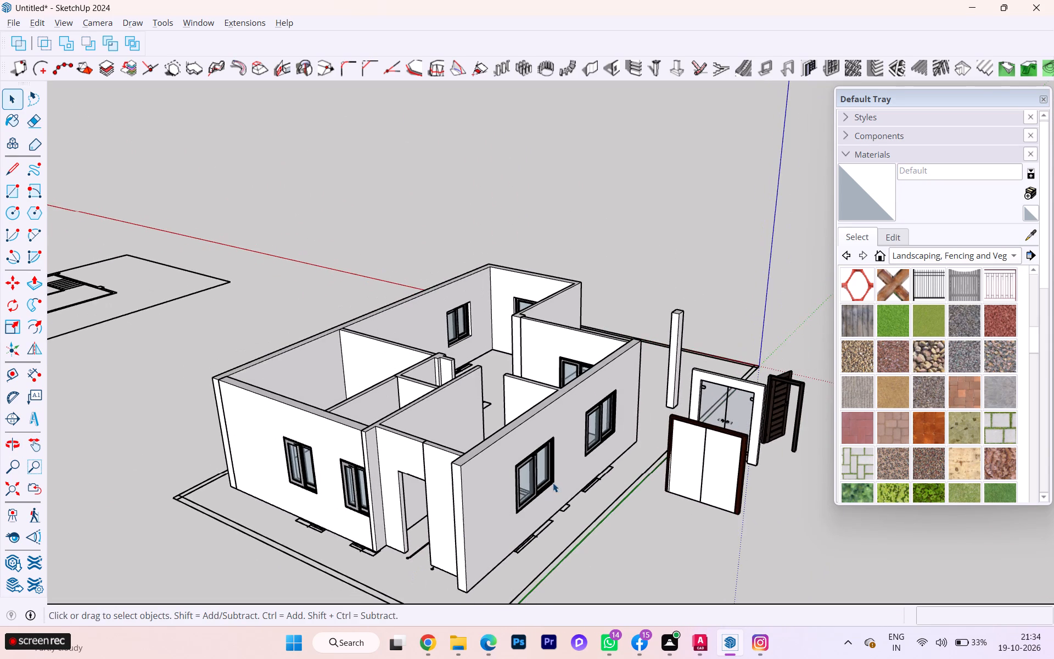
middle_click_drag(553, 483, 147, 565)
scroll(390, 418, "up", 2)
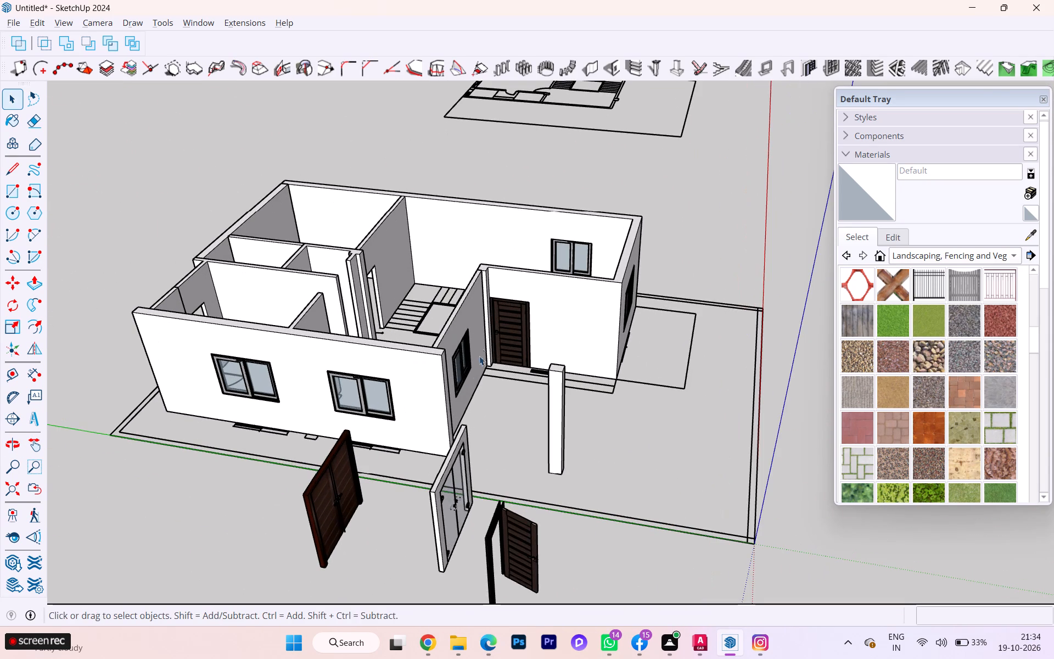
Copy the fitted dark-wood door about 24' 1" to the base of the empty doorway at the opposite end of the house.
left_click(502, 333)
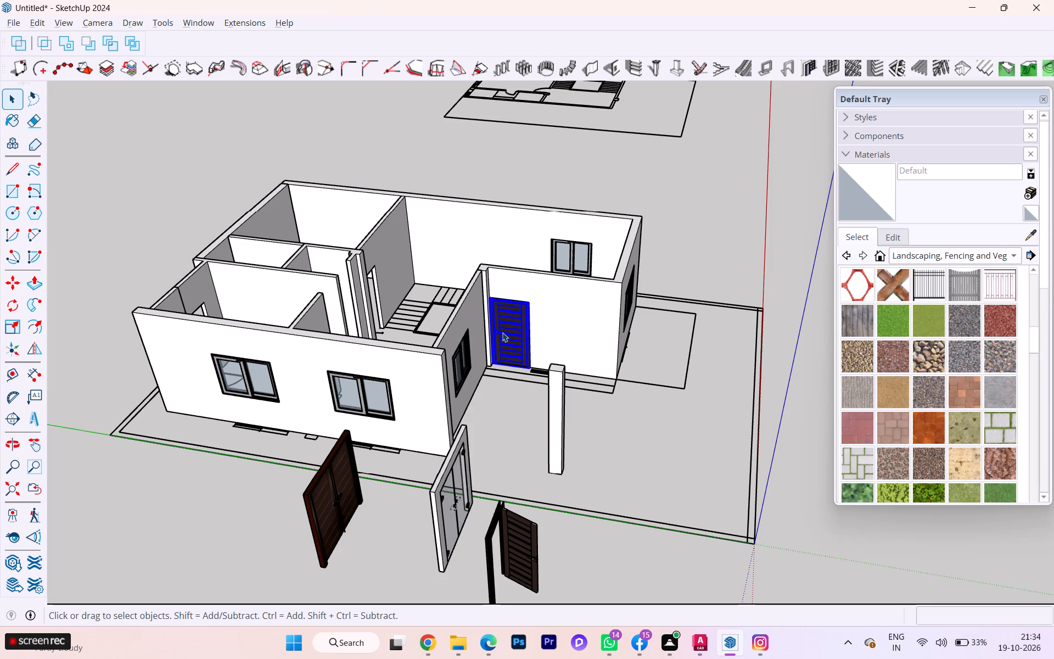
key("x")
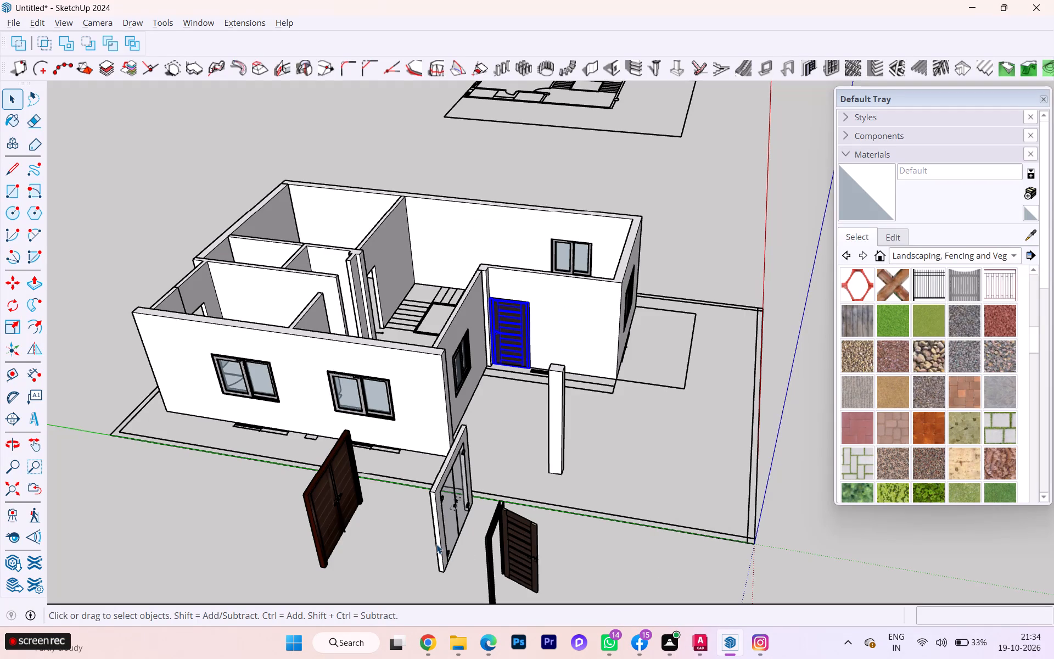
scroll(341, 413, "up", 3)
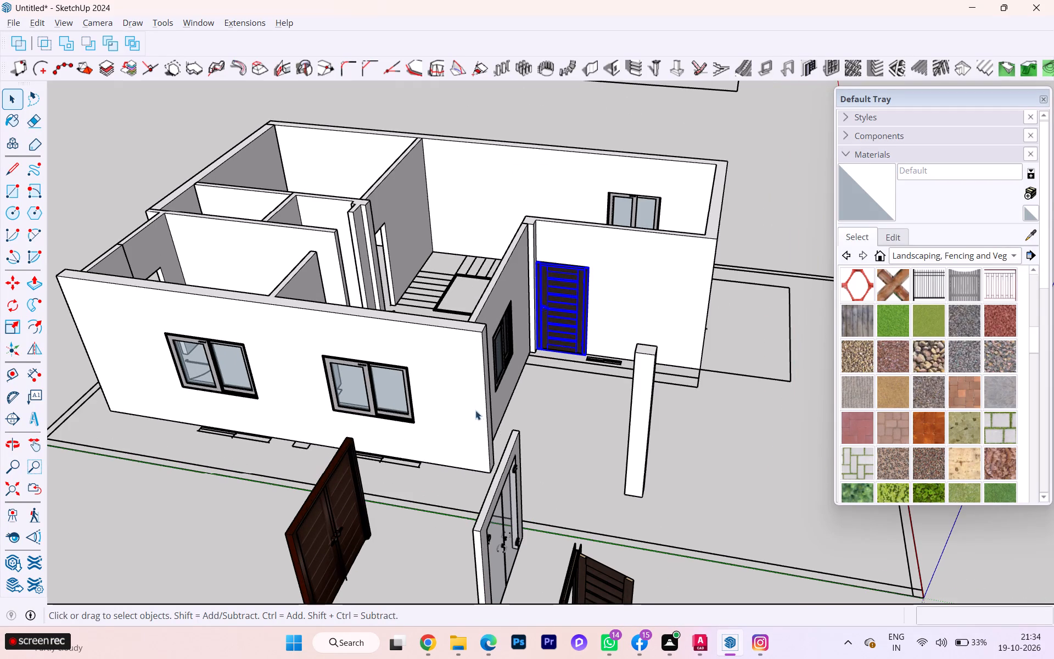
key("ctrl+c")
left_click(541, 350)
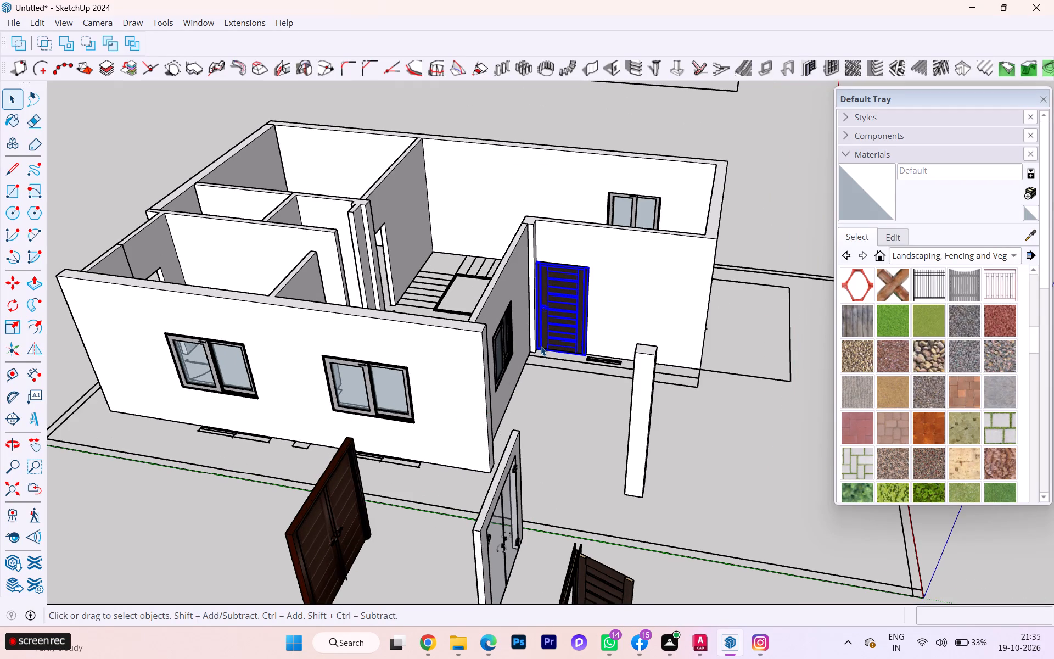
key("m")
left_click(541, 346)
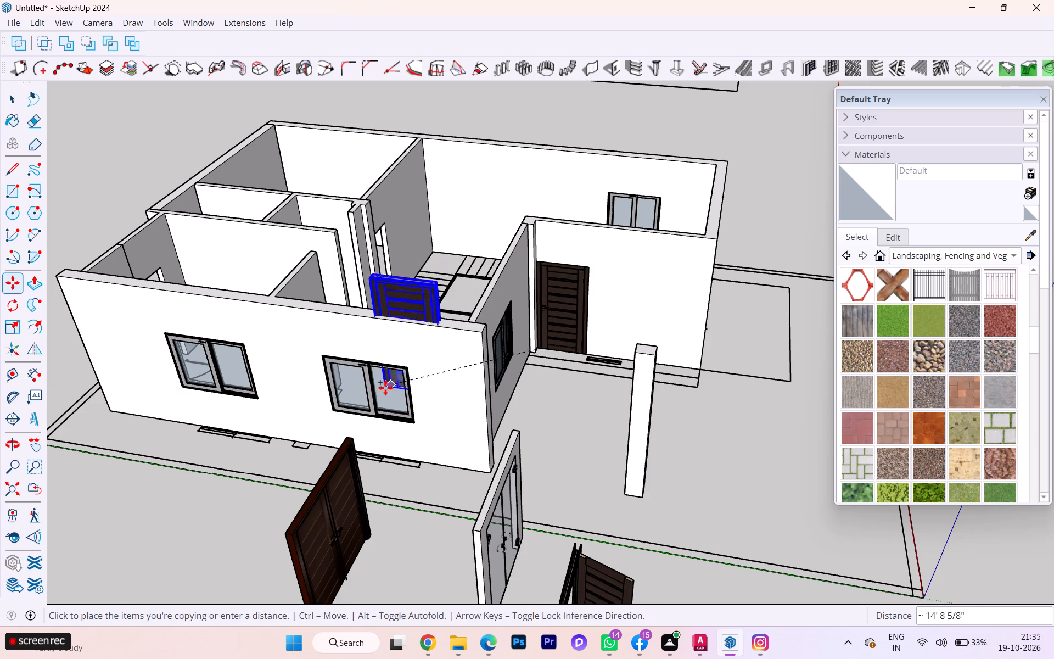
scroll(367, 395, "up", 1)
scroll(367, 396, "down", 1)
middle_click_drag(378, 395, 871, 256)
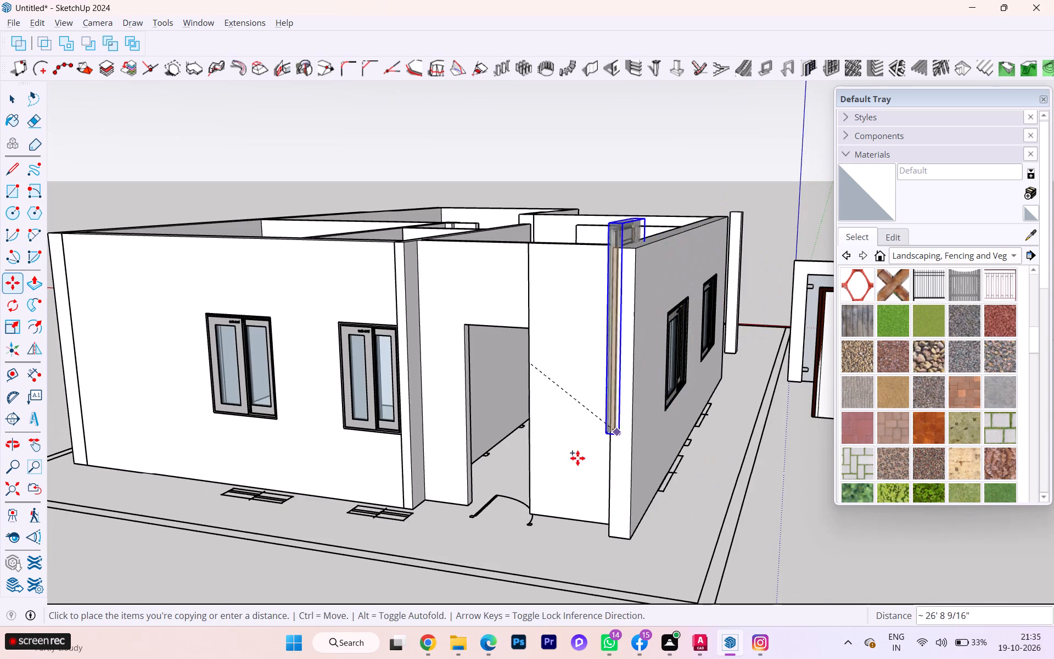
scroll(535, 495, "up", 2)
scroll(518, 509, "down", 4)
scroll(517, 510, "up", 2)
scroll(480, 537, "down", 2)
scroll(477, 534, "up", 2)
scroll(475, 533, "down", 1)
scroll(461, 518, "up", 1)
scroll(460, 518, "down", 2)
scroll(460, 518, "up", 5)
scroll(460, 506, "down", 1)
scroll(460, 506, "up", 1)
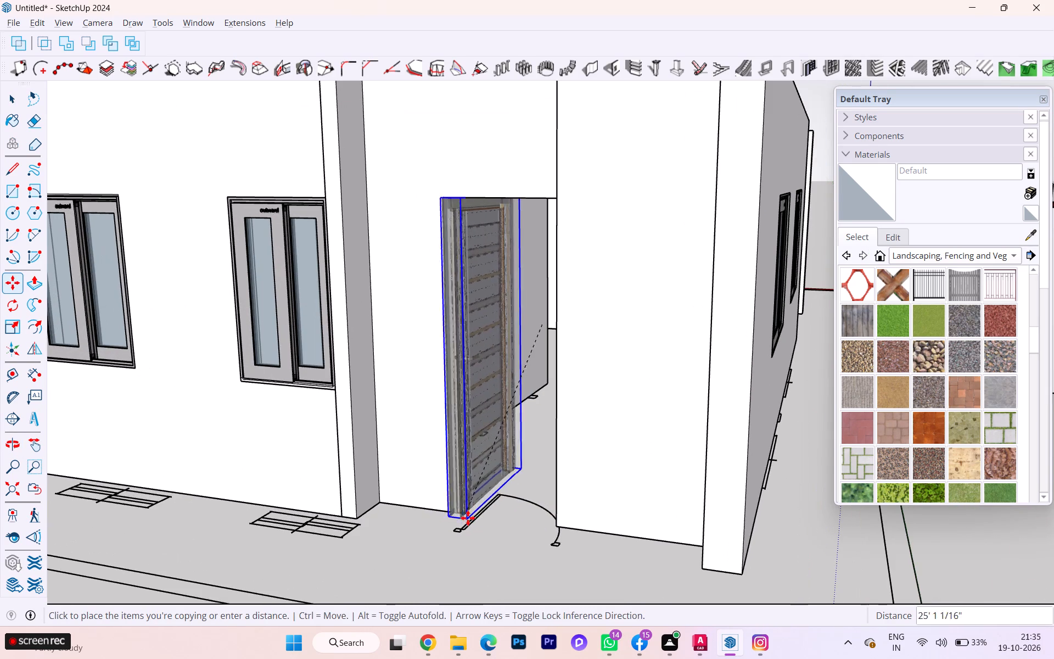
left_click(471, 517)
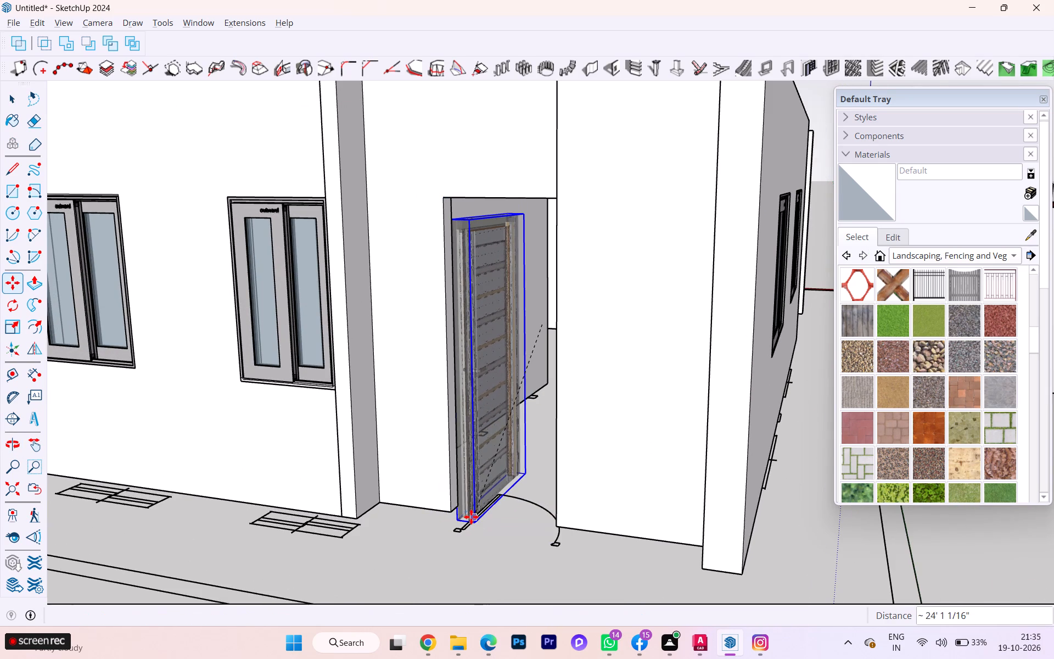
key("space")
Examine how the copied door stands in the end doorway, viewing it from outside, near ground level and up close at its base.
scroll(462, 497, "down", 7)
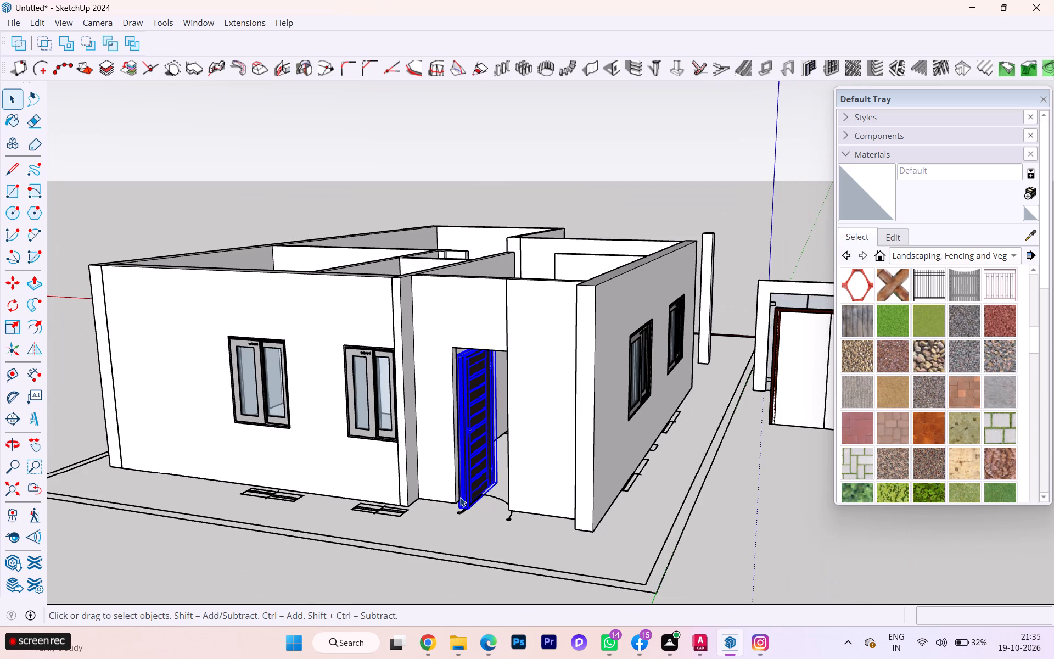
scroll(459, 499, "down", 2)
scroll(511, 509, "down", 1)
scroll(512, 510, "up", 2)
scroll(512, 510, "down", 1)
scroll(512, 510, "up", 1)
scroll(515, 510, "down", 2)
scroll(586, 493, "down", 2)
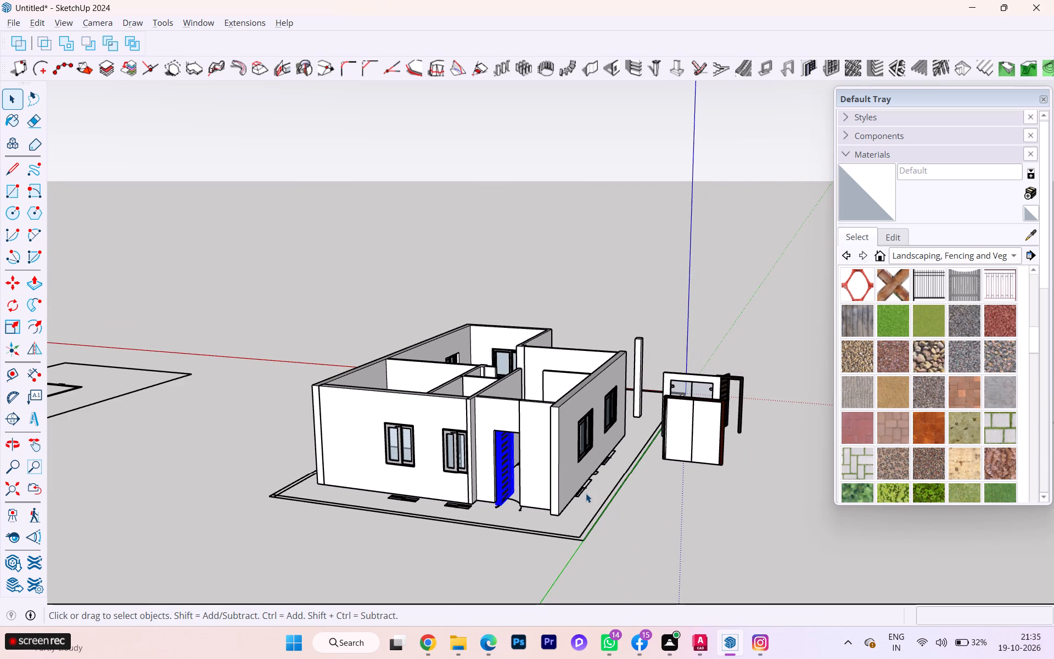
scroll(586, 494, "down", 1)
middle_click_drag(586, 494, 556, 438)
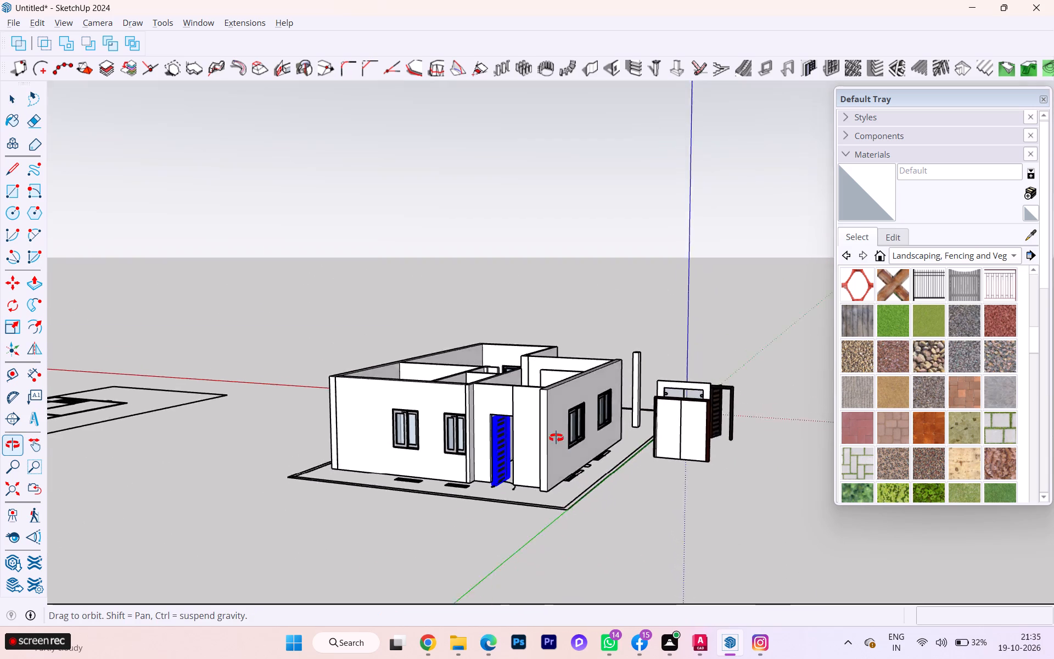
middle_click_drag(556, 438, 525, 421)
scroll(520, 433, "up", 3)
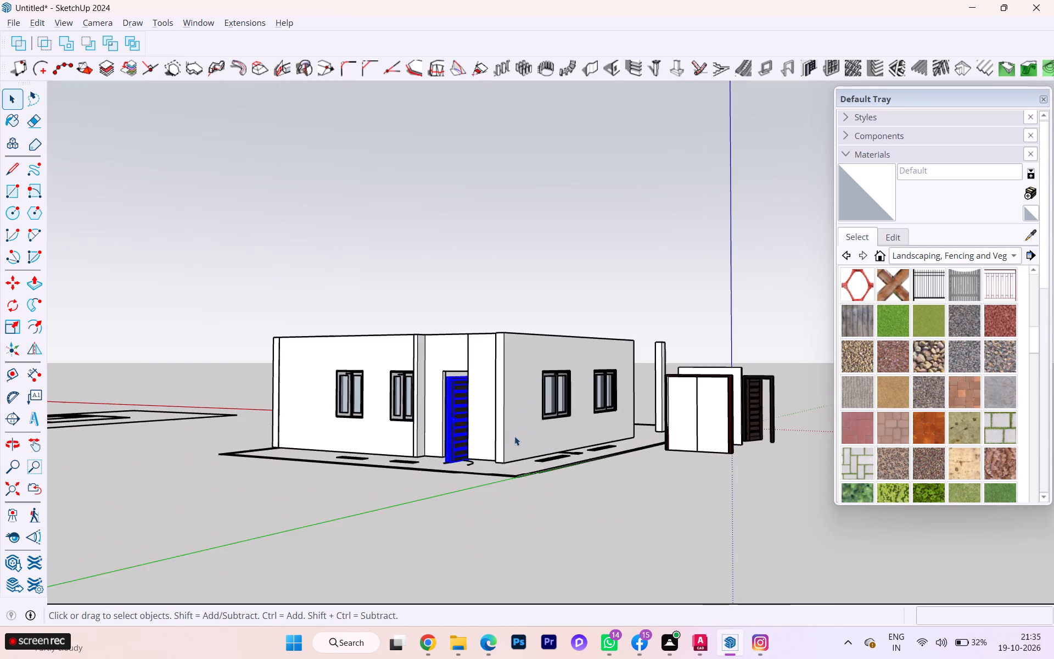
scroll(514, 436, "up", 3)
scroll(494, 446, "down", 1)
scroll(494, 446, "up", 7)
scroll(478, 460, "down", 1)
scroll(478, 460, "up", 1)
middle_click_drag(455, 450, 436, 405)
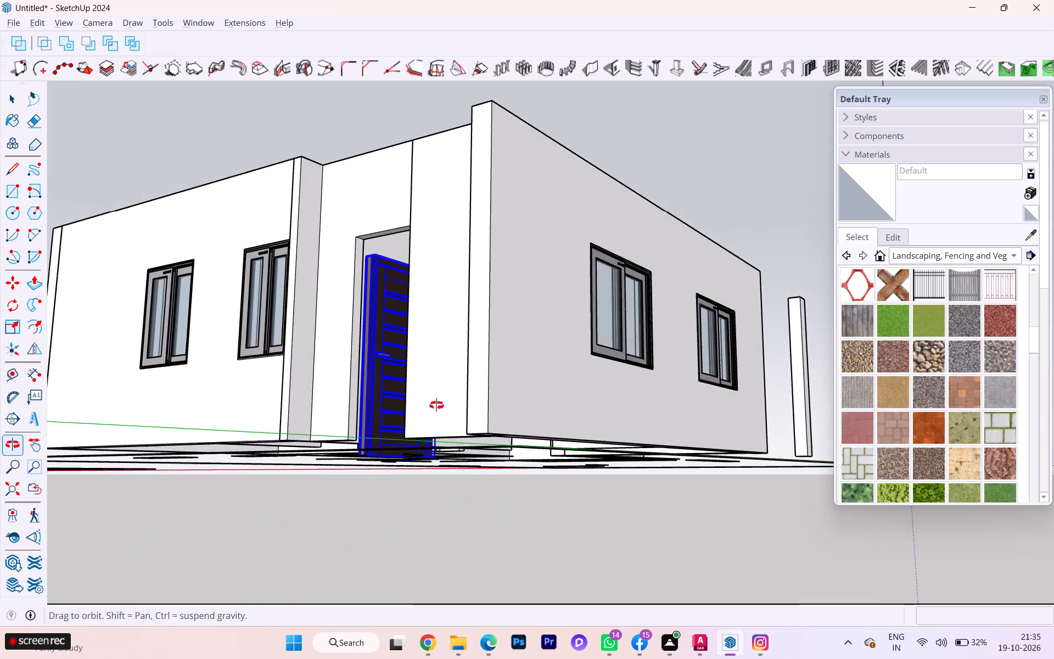
middle_click_drag(436, 405, 546, 499)
scroll(457, 535, "up", 3)
scroll(451, 540, "down", 1)
scroll(451, 540, "up", 1)
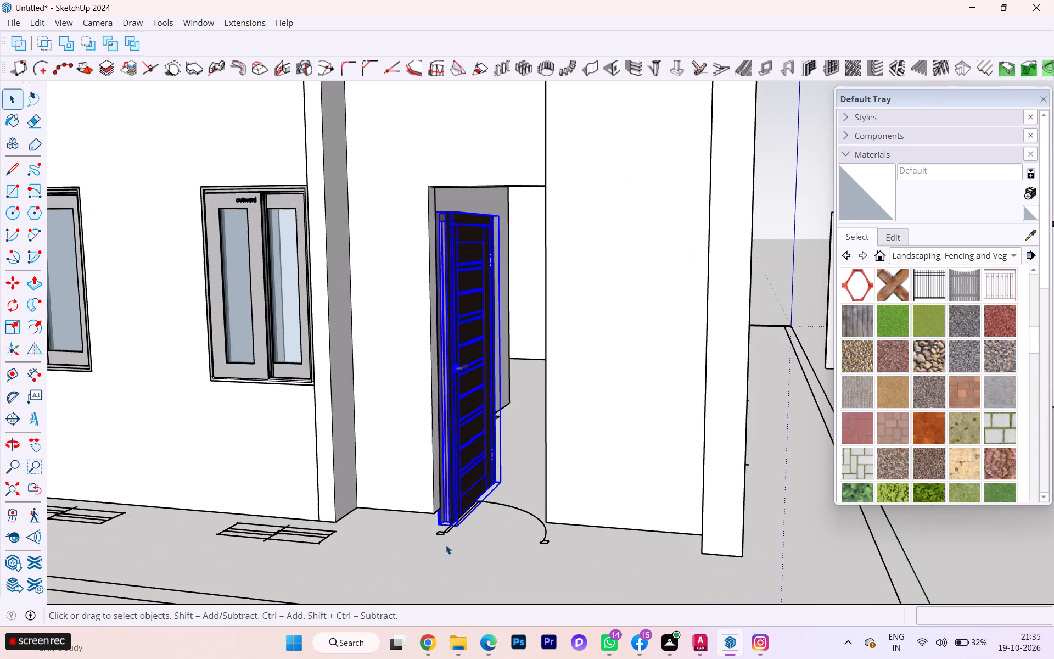
scroll(446, 545, "up", 6)
scroll(440, 520, "down", 1)
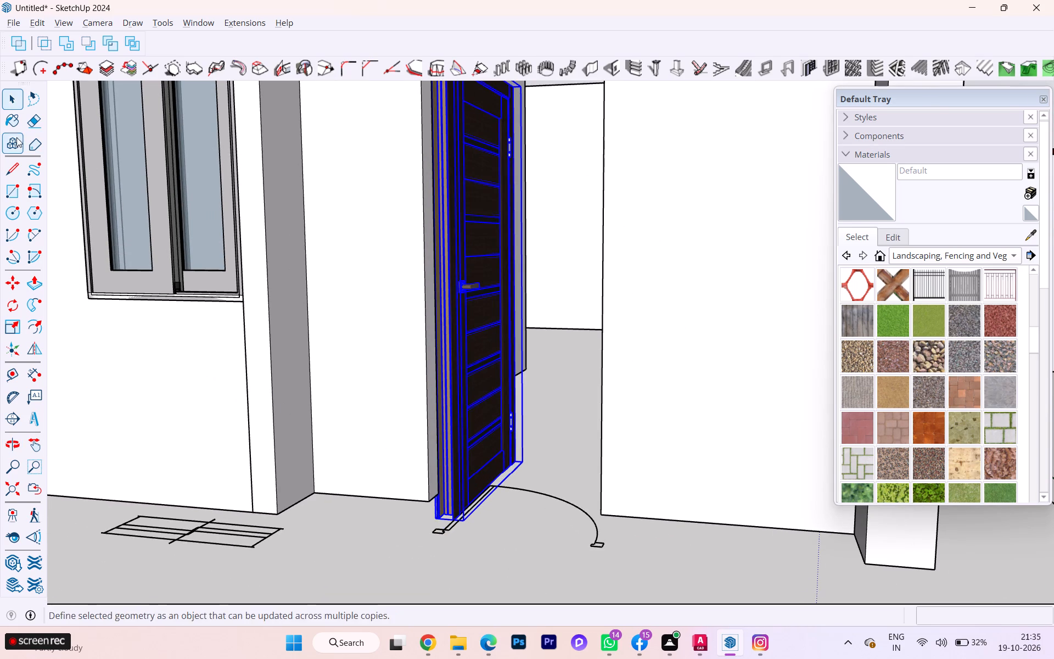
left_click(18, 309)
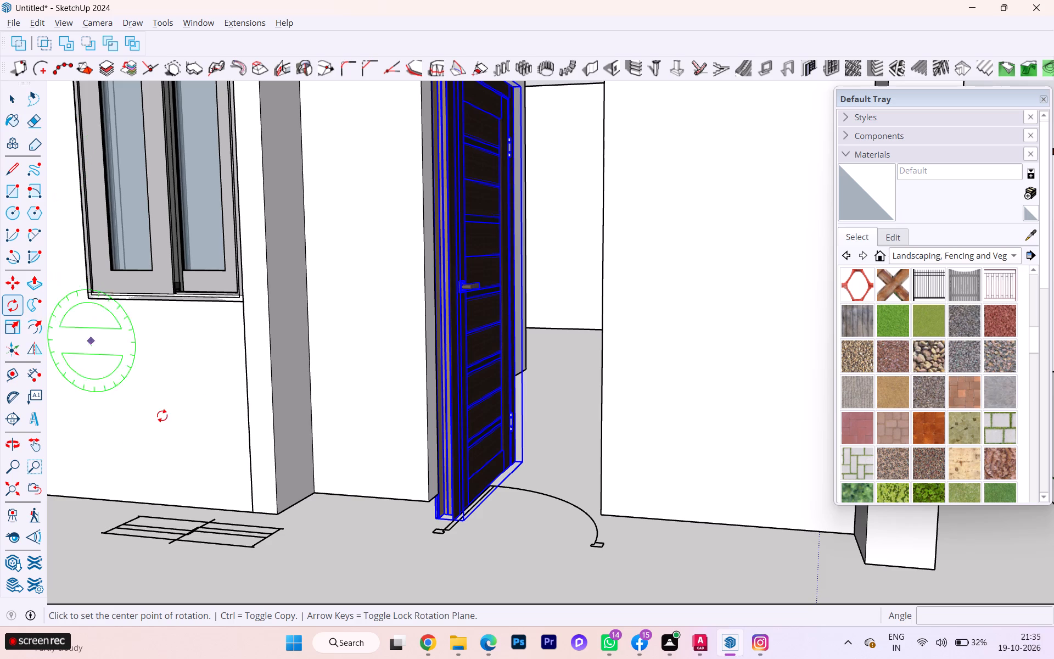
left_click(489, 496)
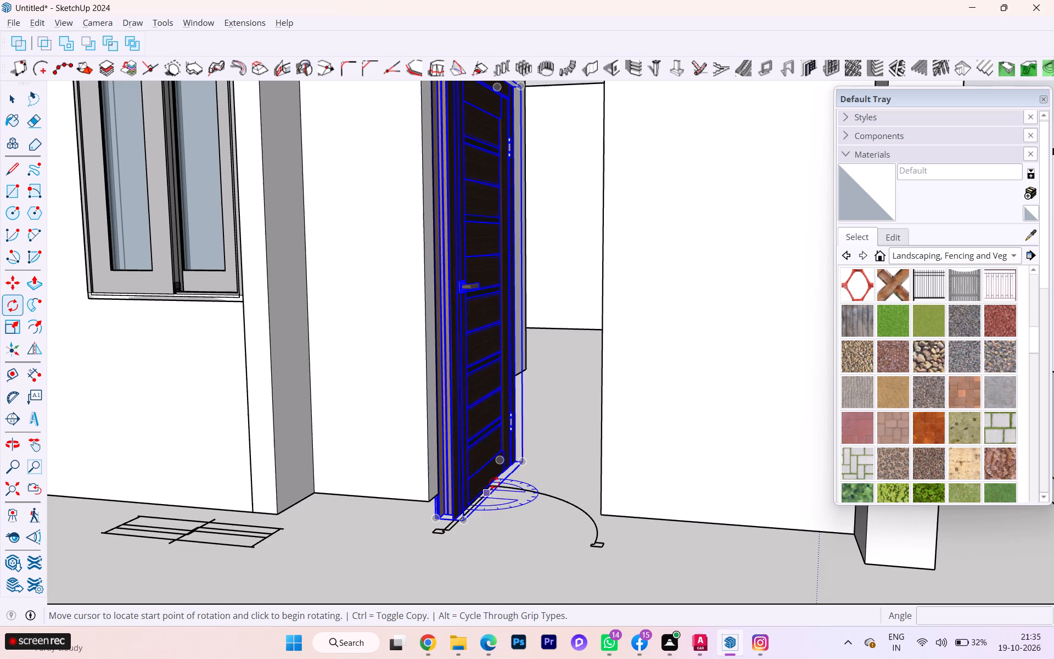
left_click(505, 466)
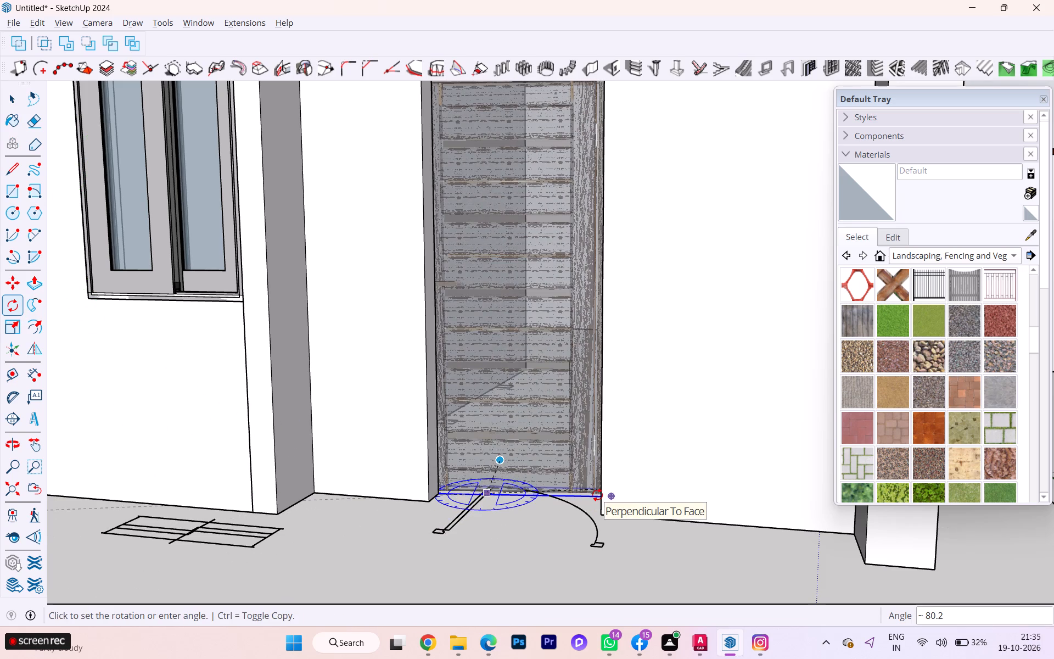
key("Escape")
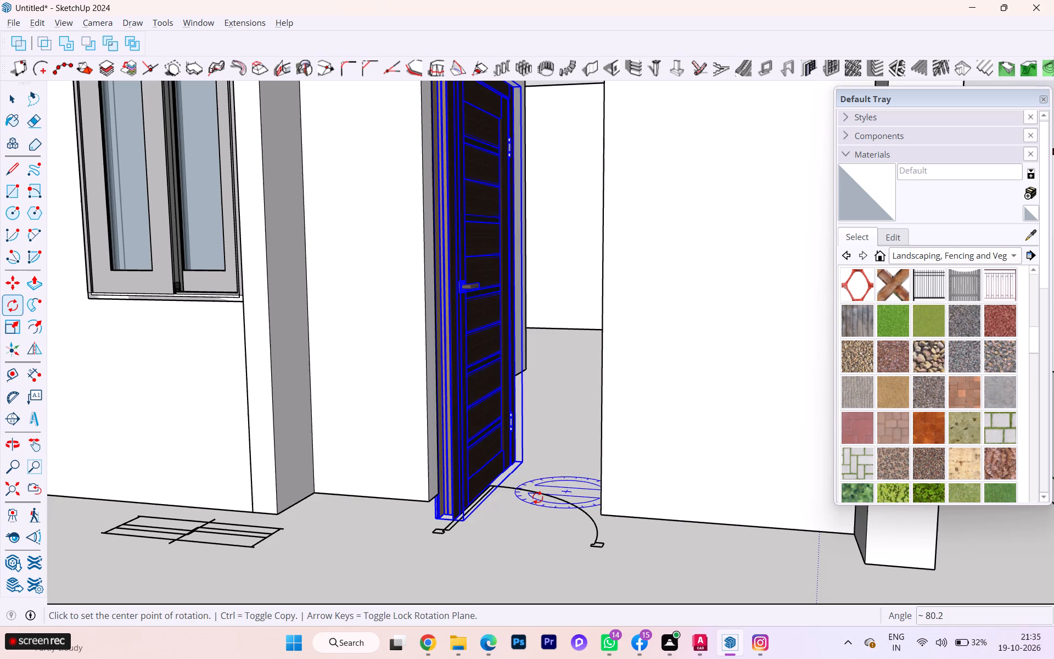
Rotate the copied dark-wood door 90 degrees about the vertical axis so it runs parallel to the end doorway's wall.
left_click(488, 526)
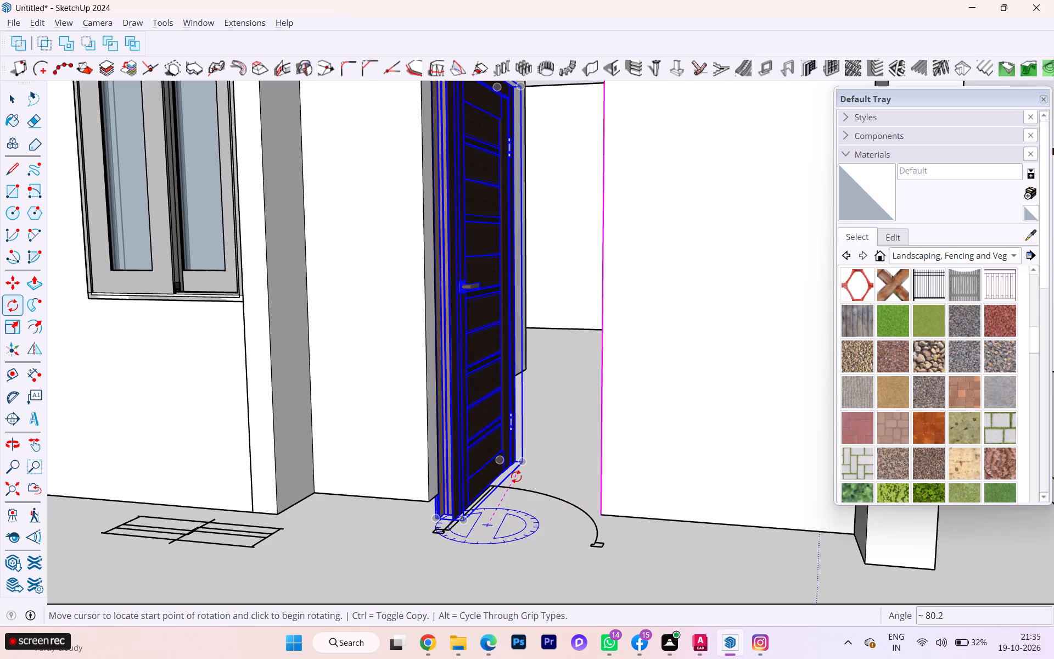
left_click(523, 486)
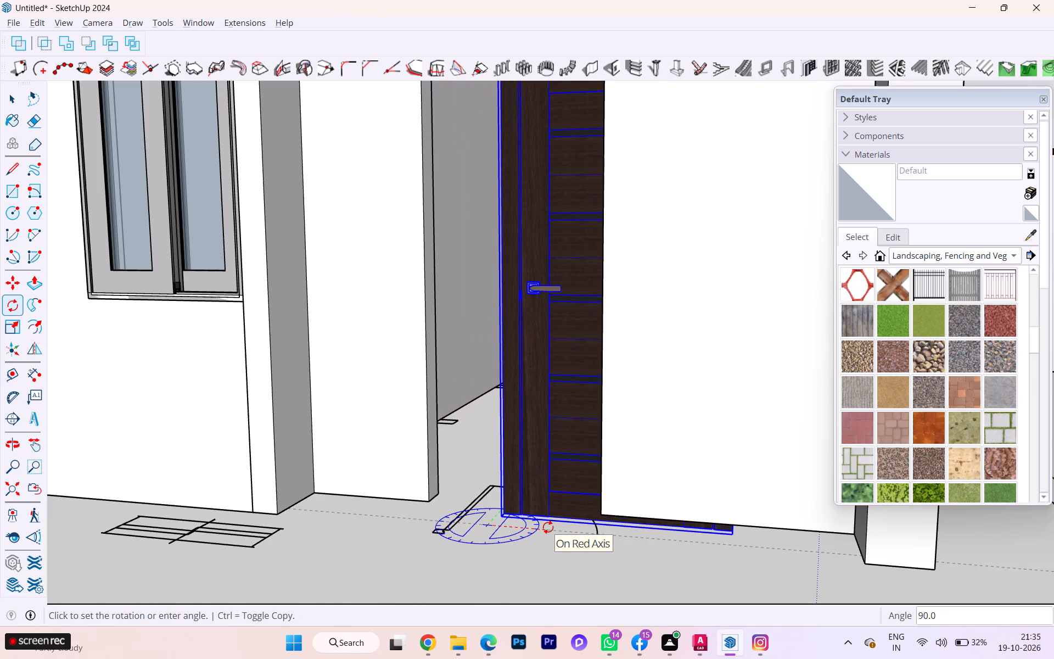
left_click(601, 537)
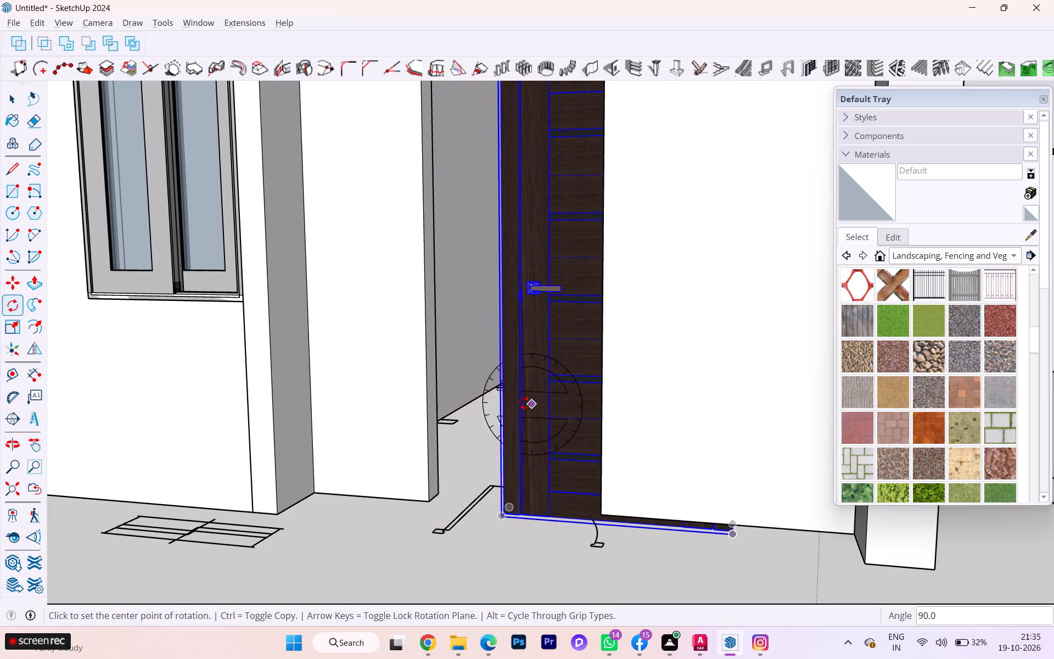
Move the copied dark-wood door about 1' 4 7/16" by its bottom corner to the bottom corner of the end doorway.
key("space")
left_click(13, 279)
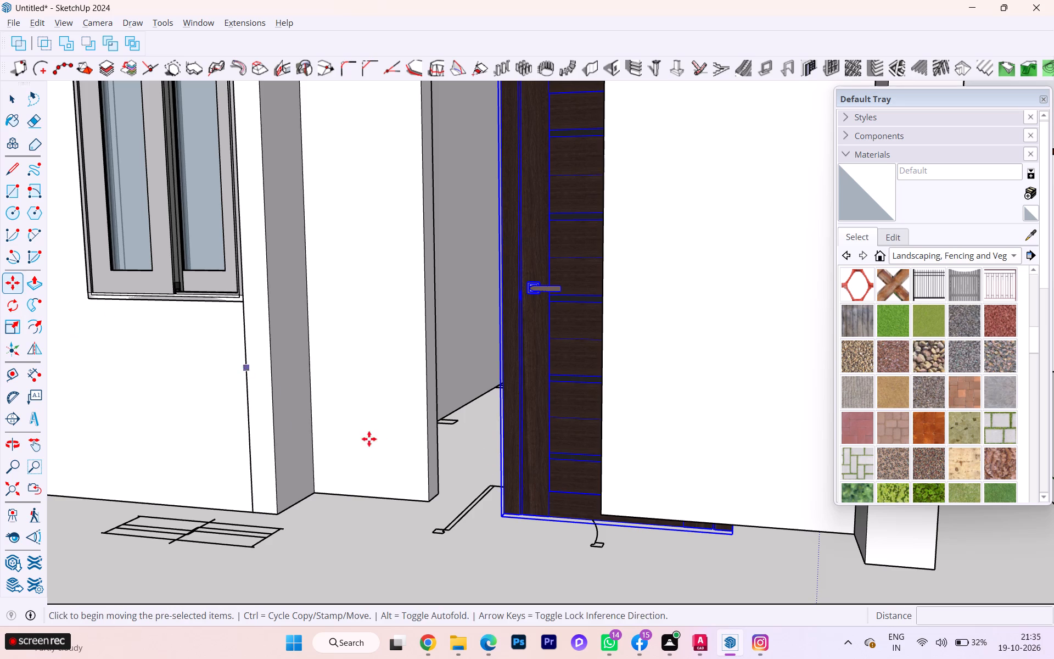
left_click(503, 517)
scroll(428, 488, "up", 2)
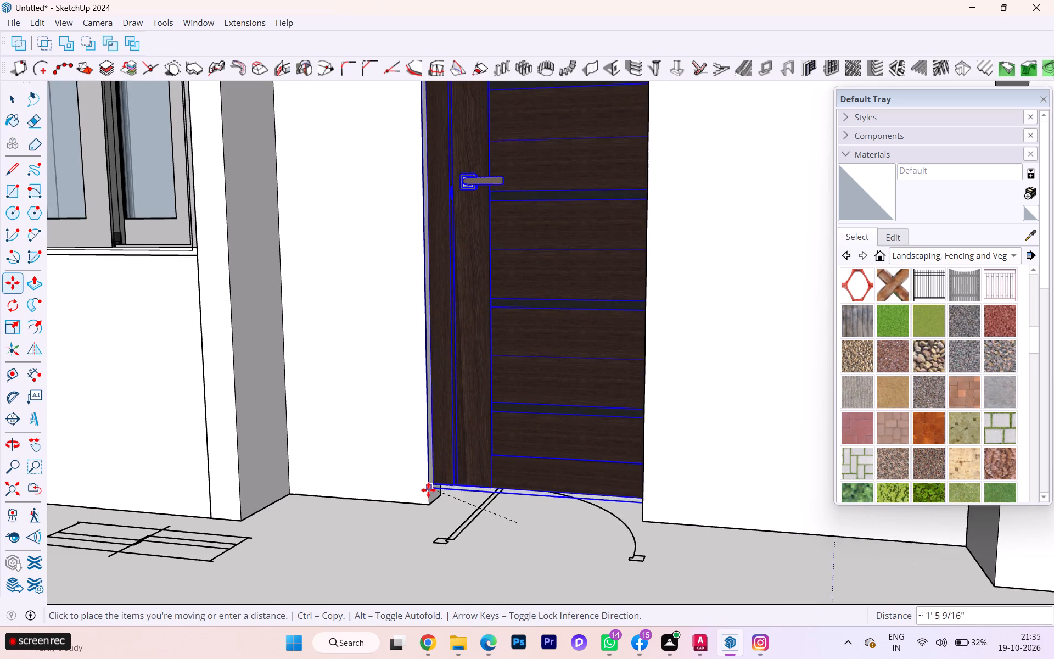
scroll(431, 503, "up", 1)
scroll(431, 503, "down", 1)
scroll(431, 503, "up", 1)
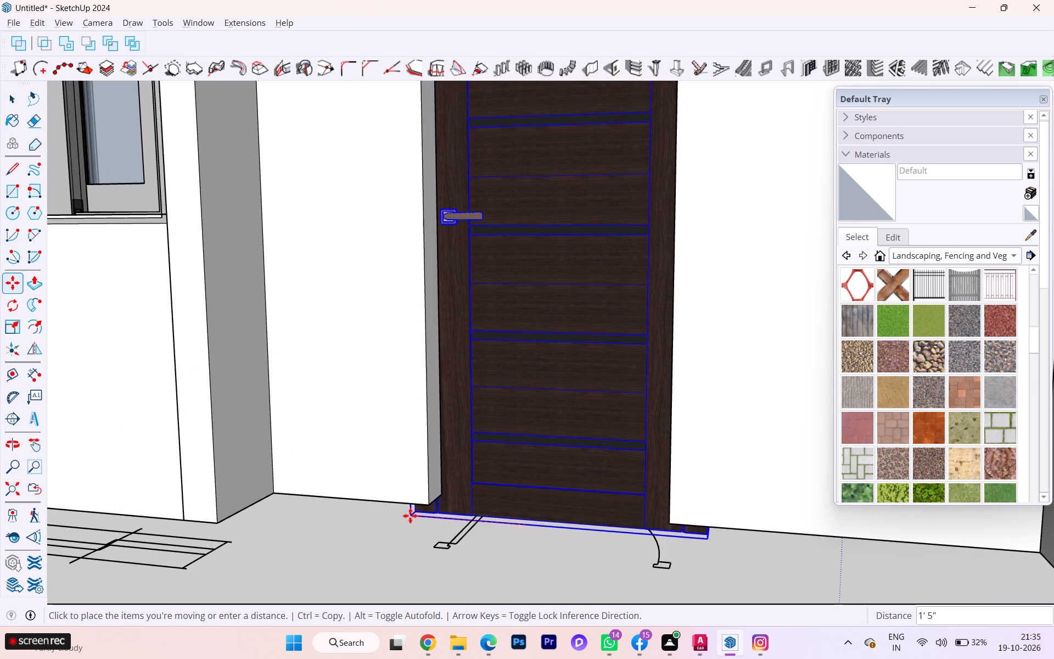
left_click(433, 505)
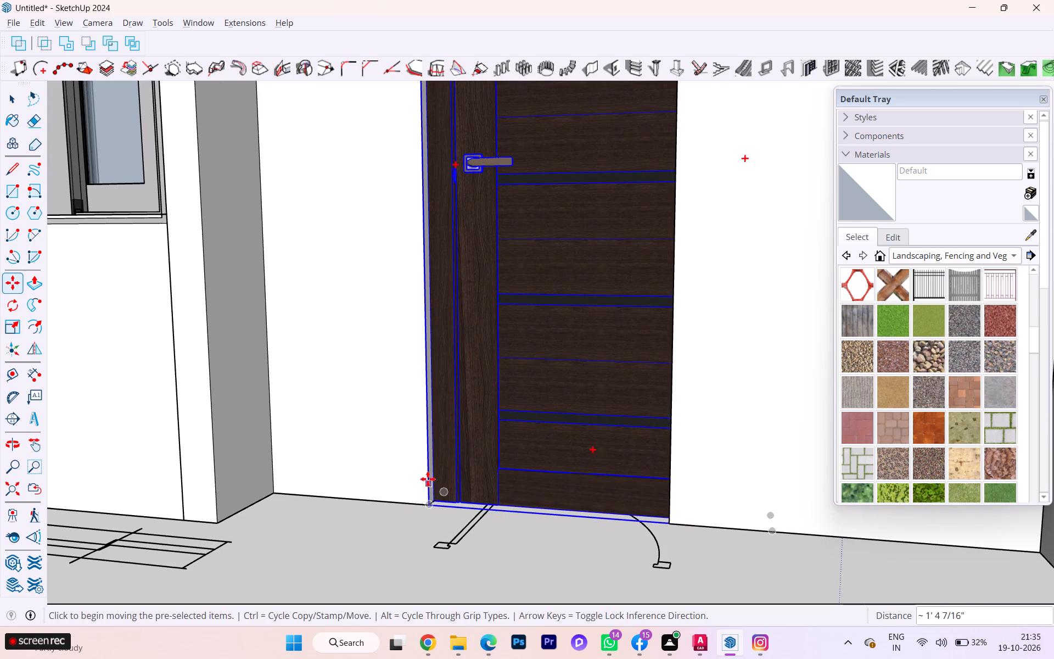
Scale the copied dark-wood door to the end doorway's width, with red and green factors of about 1.03 and 0.72.
scroll(428, 479, "down", 6)
scroll(430, 477, "up", 1)
scroll(430, 477, "down", 4)
scroll(419, 189, "up", 3)
scroll(419, 189, "down", 1)
scroll(419, 189, "up", 1)
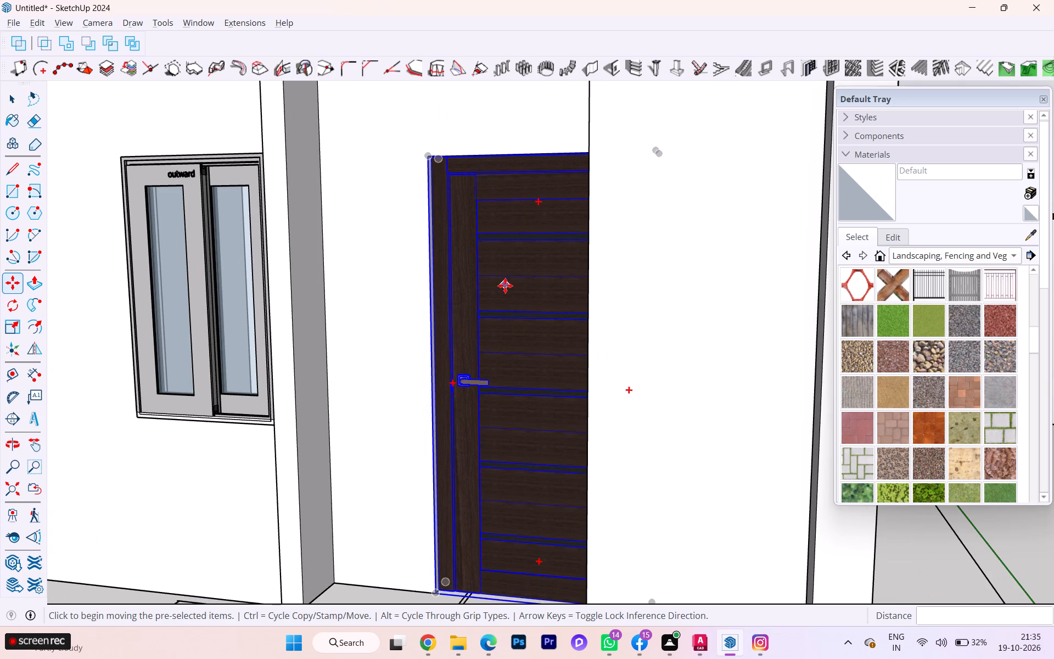
key("s")
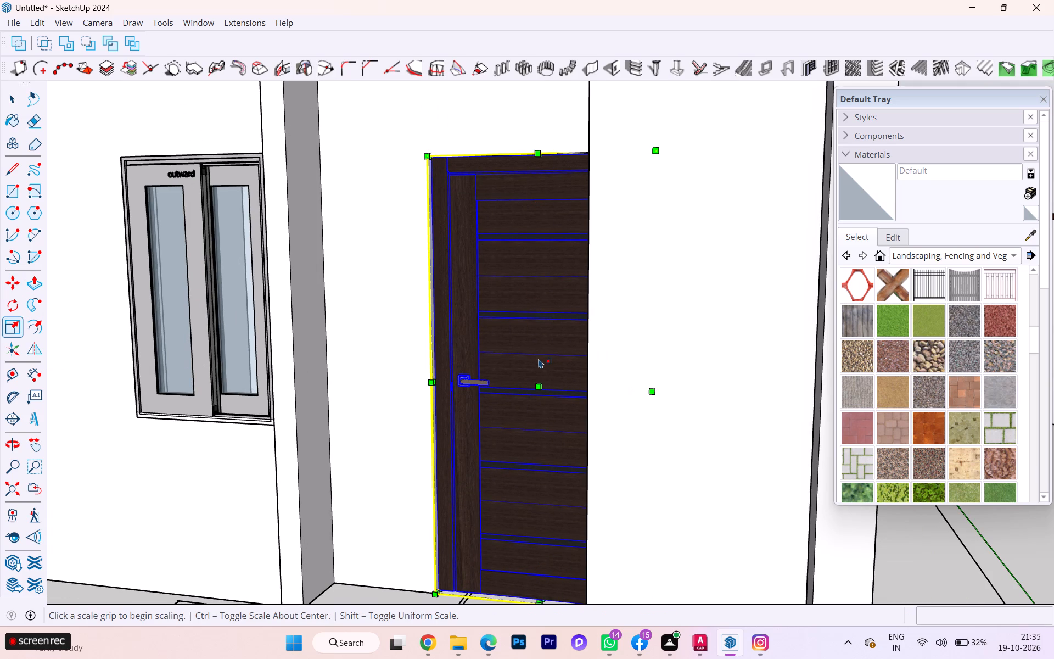
left_click(653, 392)
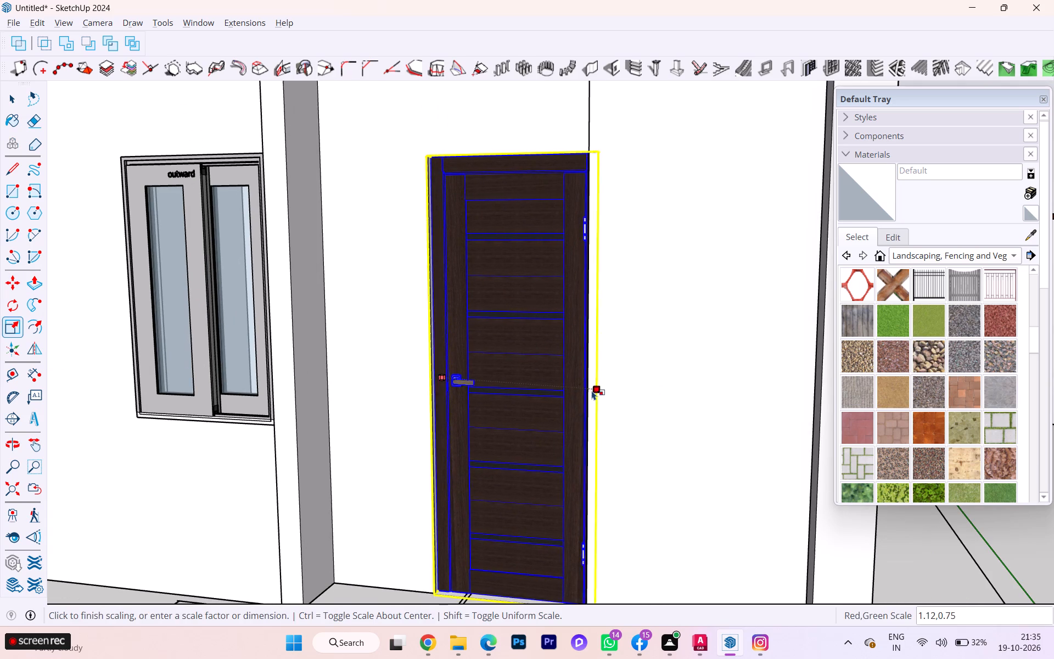
left_click(590, 390)
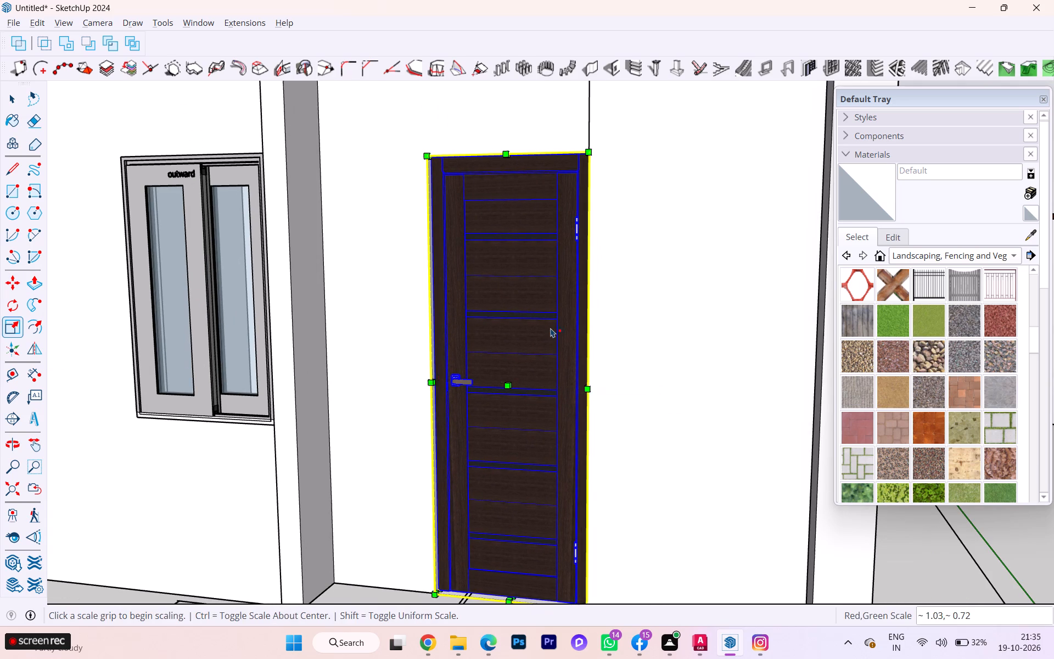
key("space")
Clear the selection and examine the fitted end door and the whole house from outside and above on several sides.
scroll(490, 285, "down", 3)
scroll(490, 298, "up", 1)
scroll(490, 301, "down", 1)
left_click(508, 514)
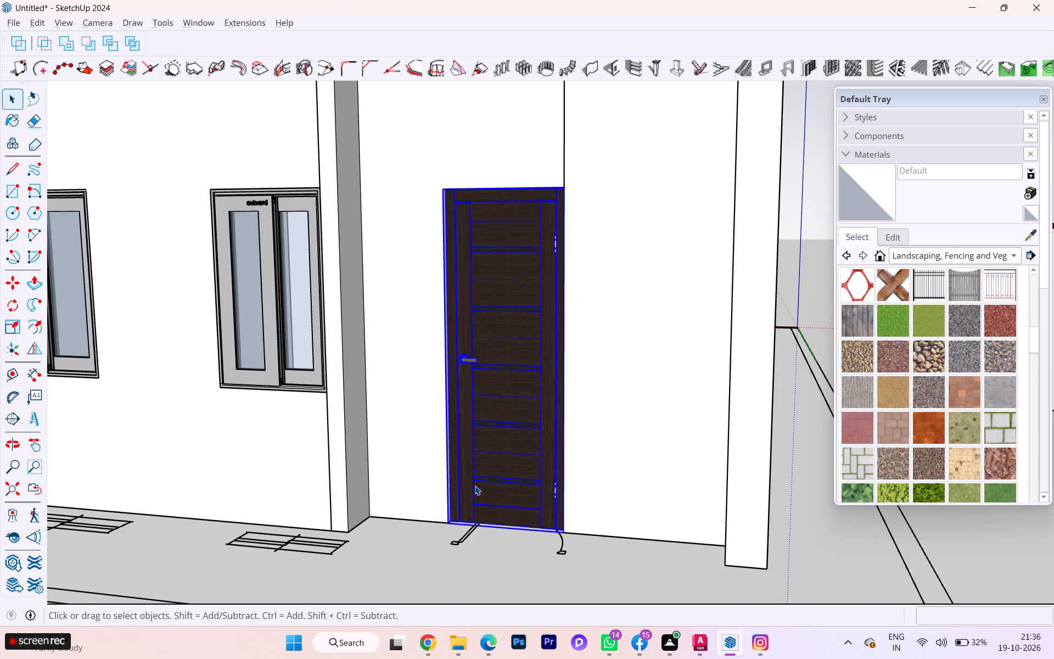
scroll(637, 462, "down", 3)
key("space")
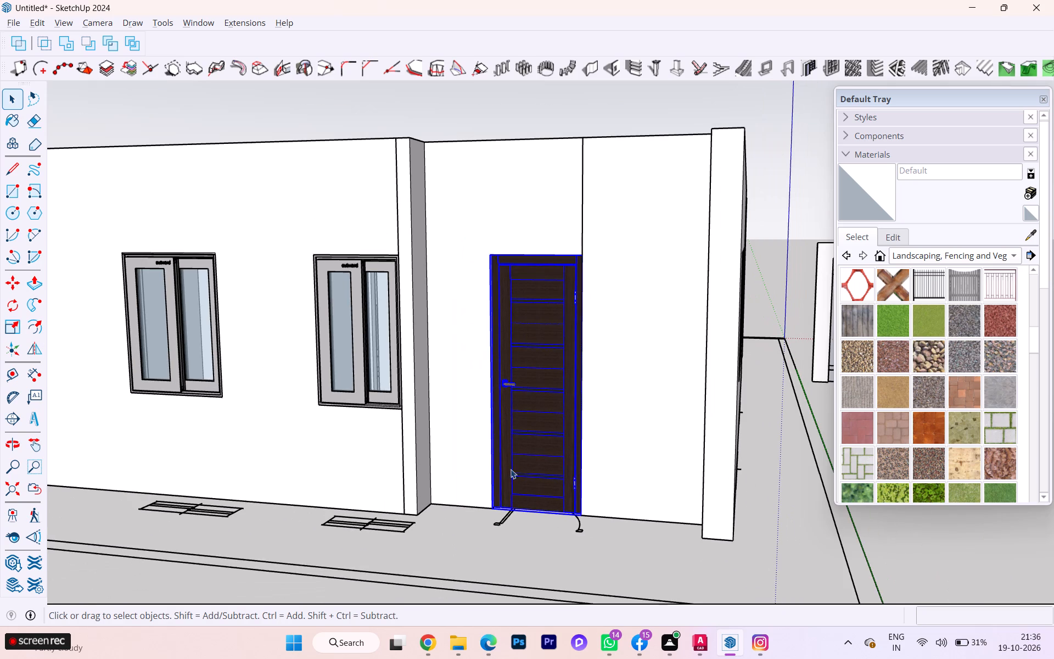
scroll(431, 470, "down", 5)
middle_click_drag(395, 455, 531, 621)
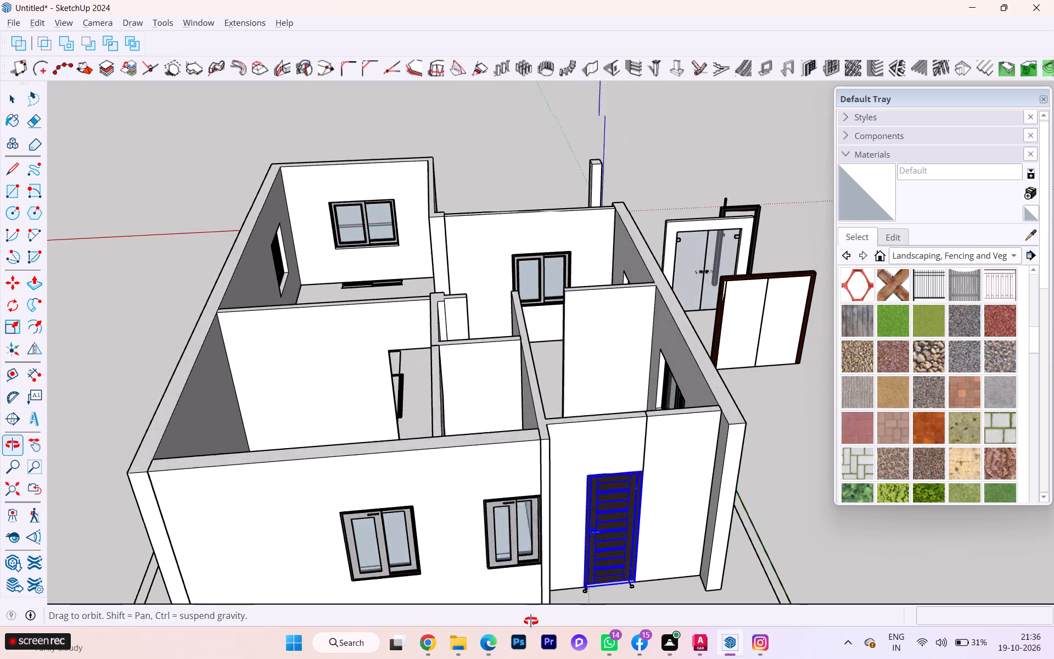
middle_click_drag(531, 621, 532, 624)
scroll(447, 517, "down", 3)
scroll(540, 494, "down", 4)
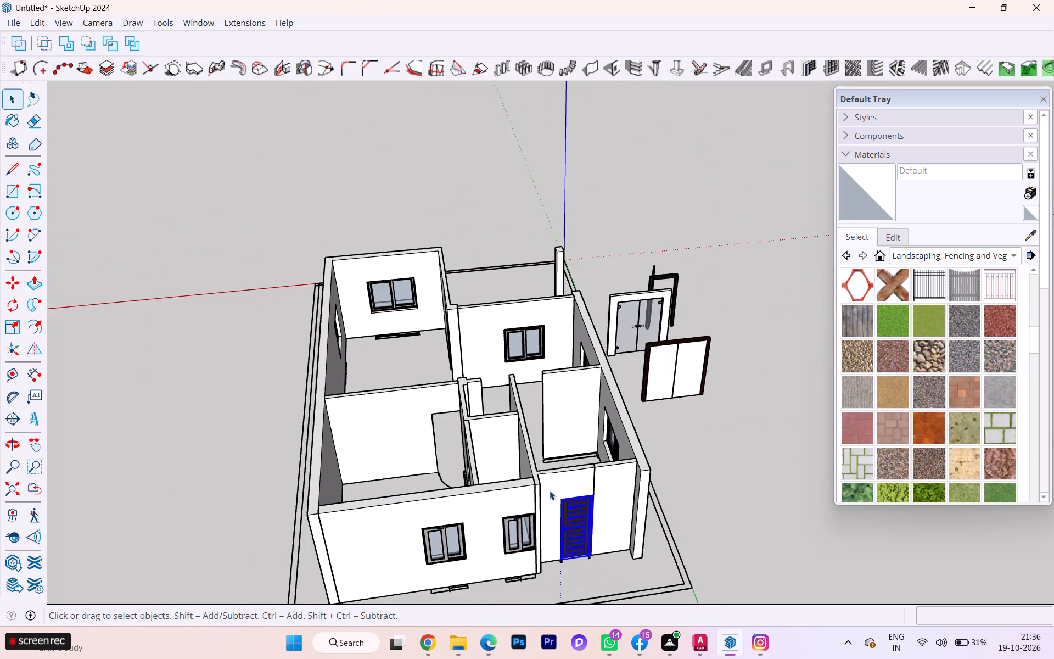
middle_click_drag(377, 486, 176, 499)
scroll(550, 461, "down", 1)
middle_click_drag(543, 461, 283, 461)
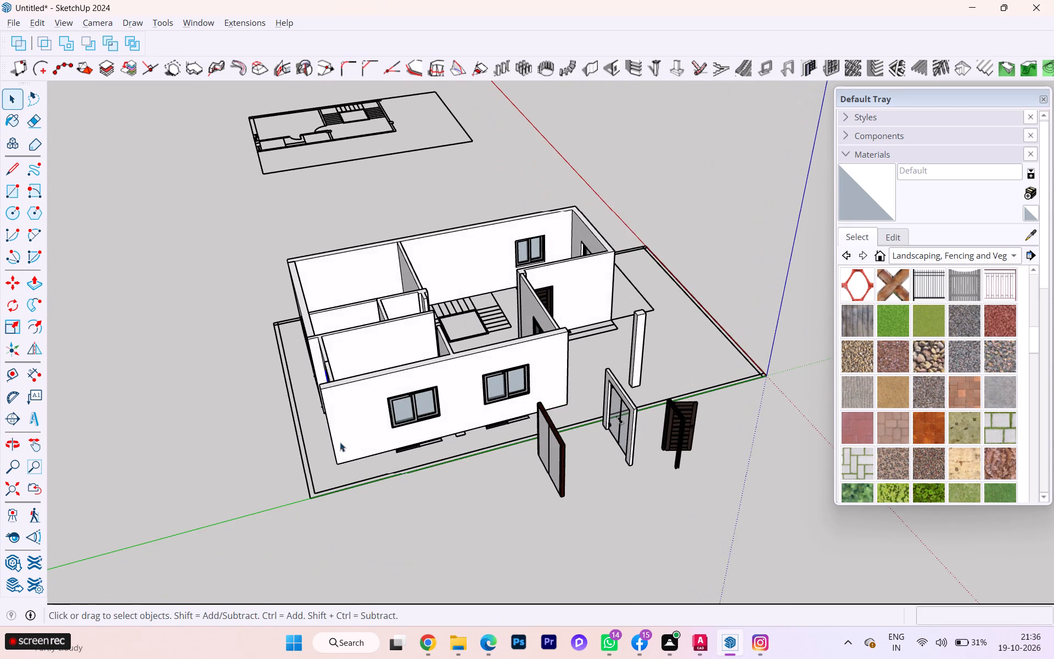
left_click(419, 511)
scroll(436, 485, "down", 1)
middle_click_drag(435, 484, 408, 492)
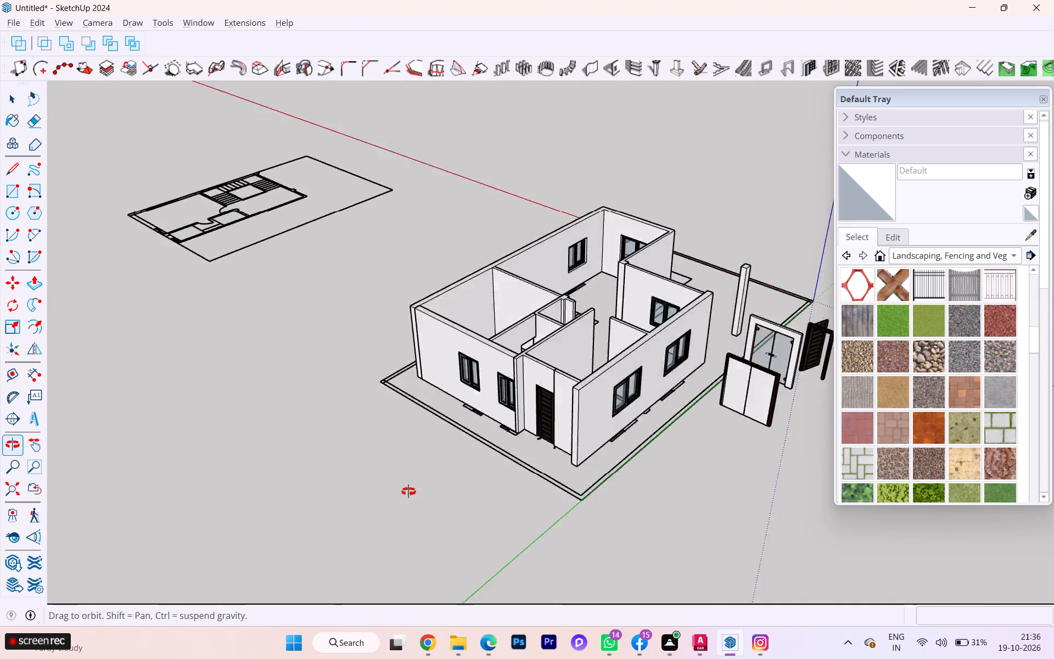
middle_click_drag(408, 492, 187, 511)
middle_click_drag(382, 477, 271, 510)
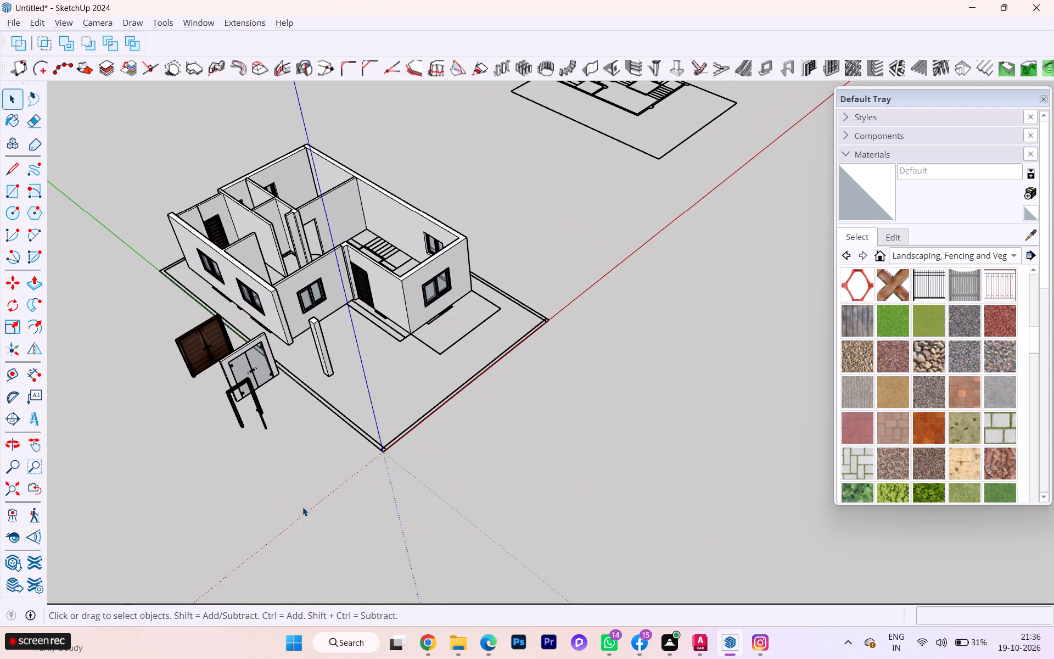
Collapse the Materials section and make the slab tag visible.
scroll(856, 233, "down", 2)
scroll(856, 233, "up", 3)
scroll(856, 233, "down", 1)
scroll(856, 233, "up", 4)
scroll(869, 272, "down", 1)
scroll(869, 273, "up", 2)
scroll(869, 273, "down", 6)
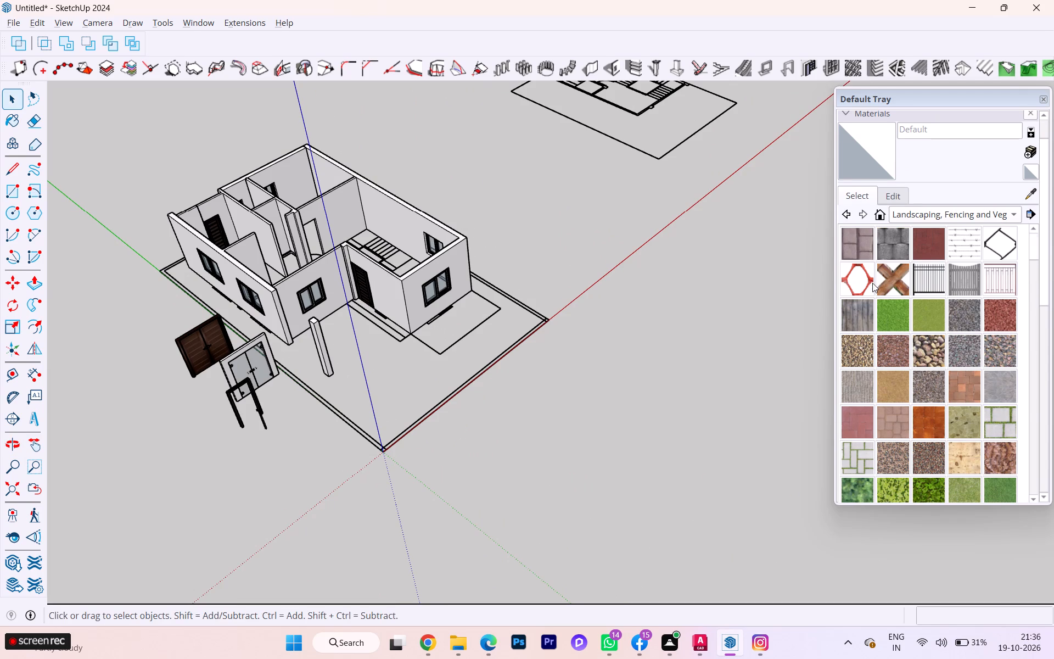
scroll(874, 290, "up", 2)
scroll(874, 291, "down", 1)
scroll(875, 295, "up", 3)
scroll(876, 295, "down", 1)
scroll(876, 296, "up", 8)
scroll(878, 312, "down", 5)
scroll(878, 312, "up", 1)
scroll(878, 312, "down", 7)
scroll(877, 320, "up", 2)
scroll(877, 320, "down", 7)
scroll(877, 320, "up", 7)
scroll(877, 320, "down", 3)
scroll(877, 320, "up", 8)
scroll(876, 303, "down", 1)
scroll(876, 303, "up", 4)
scroll(874, 299, "down", 6)
scroll(874, 299, "up", 5)
scroll(877, 267, "down", 1)
scroll(877, 263, "up", 5)
scroll(883, 173, "down", 1)
scroll(883, 171, "up", 1)
scroll(882, 170, "down", 2)
scroll(882, 170, "up", 4)
scroll(882, 165, "down", 3)
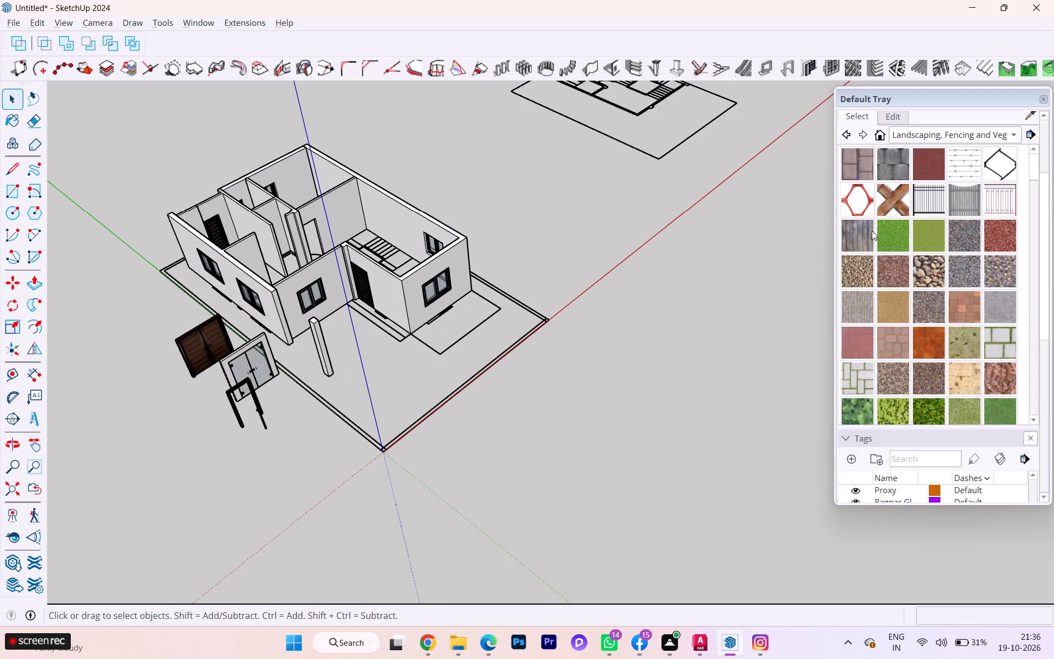
scroll(867, 214, "up", 9)
left_click_drag(1032, 204, 1033, 180)
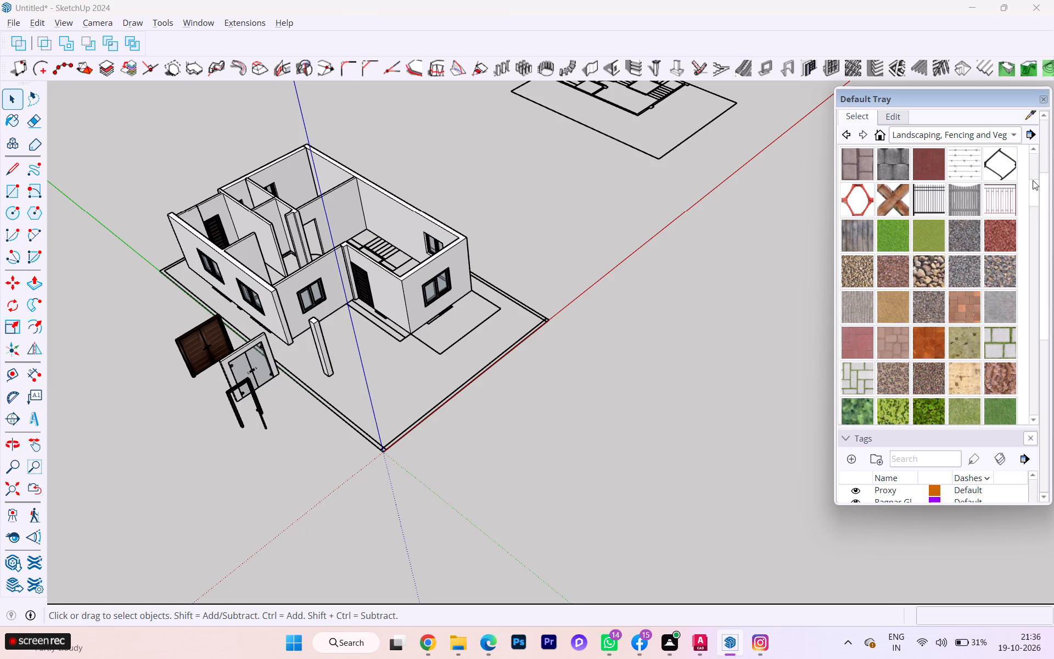
left_click_drag(1033, 180, 1034, 170)
scroll(891, 151, "up", 1)
scroll(891, 150, "down", 3)
scroll(890, 150, "up", 3)
scroll(890, 149, "down", 2)
scroll(890, 149, "up", 1)
scroll(890, 149, "down", 1)
scroll(888, 144, "up", 1)
scroll(888, 144, "down", 1)
scroll(888, 144, "up", 10)
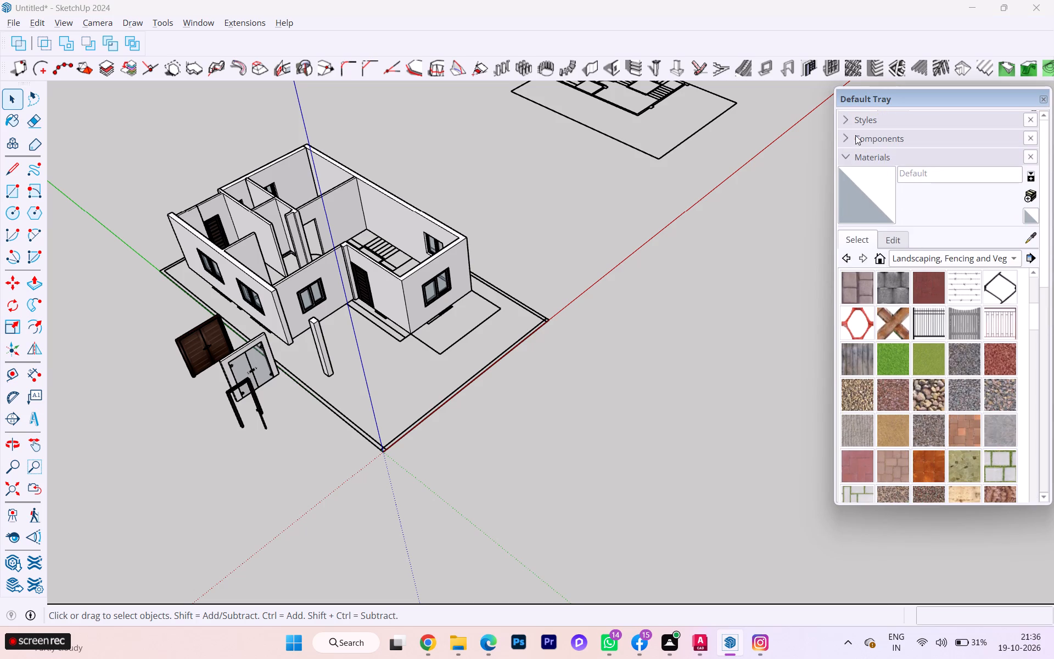
left_click(846, 159)
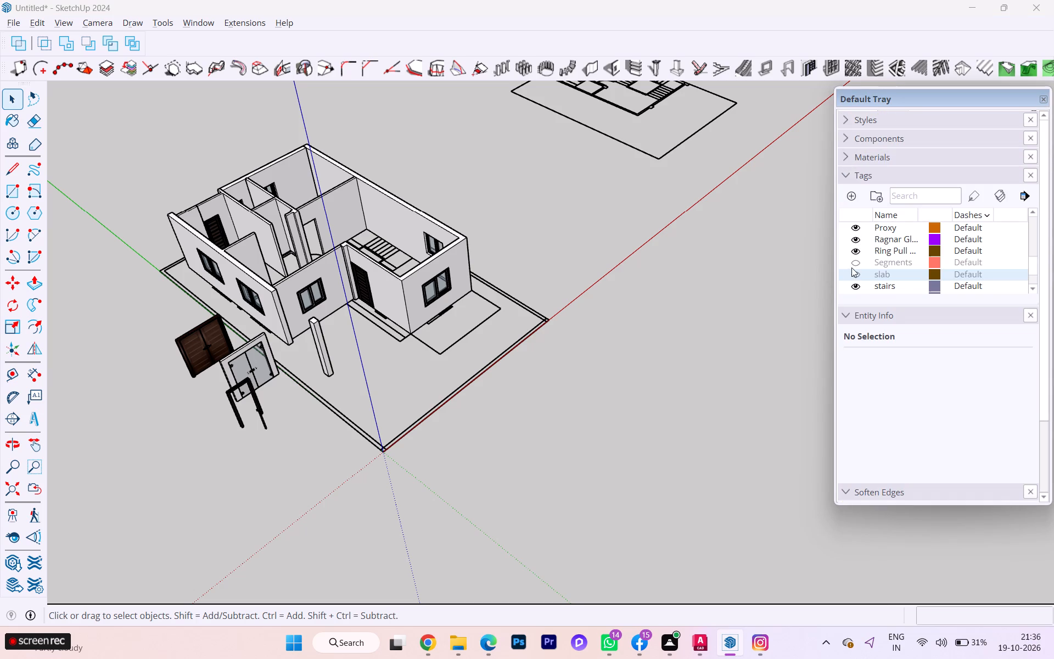
left_click(853, 272)
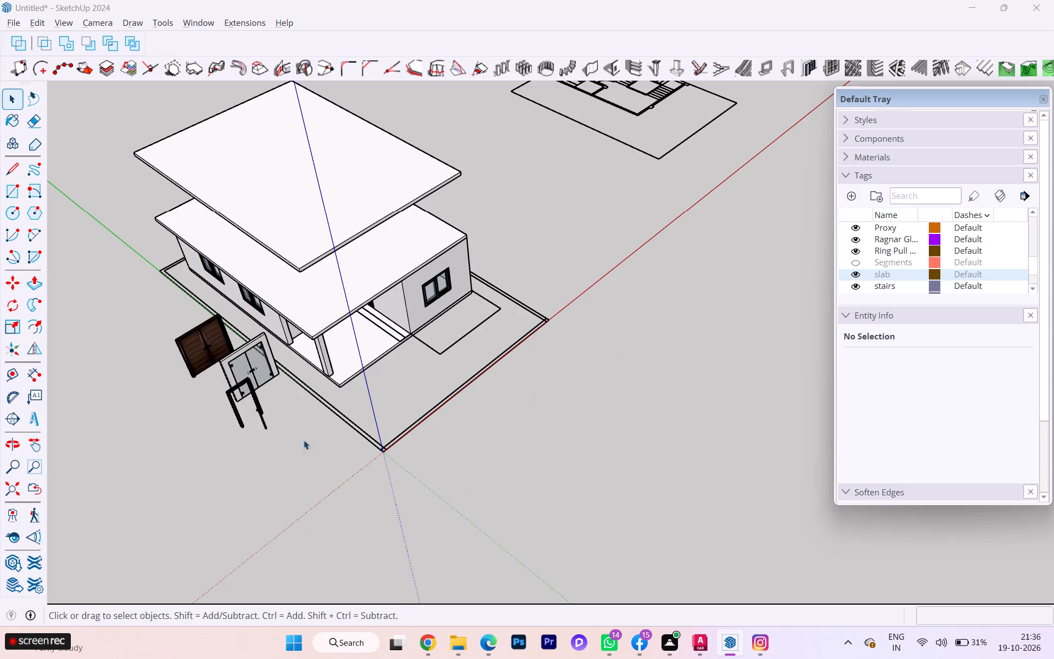
Move the dark-wood door under the porch about 7/16" from its bottom corner at the door opening.
middle_click_drag(303, 401, 439, 250)
scroll(396, 262, "up", 18)
scroll(397, 286, "down", 1)
scroll(397, 286, "up", 6)
scroll(487, 272, "down", 1)
scroll(487, 272, "up", 2)
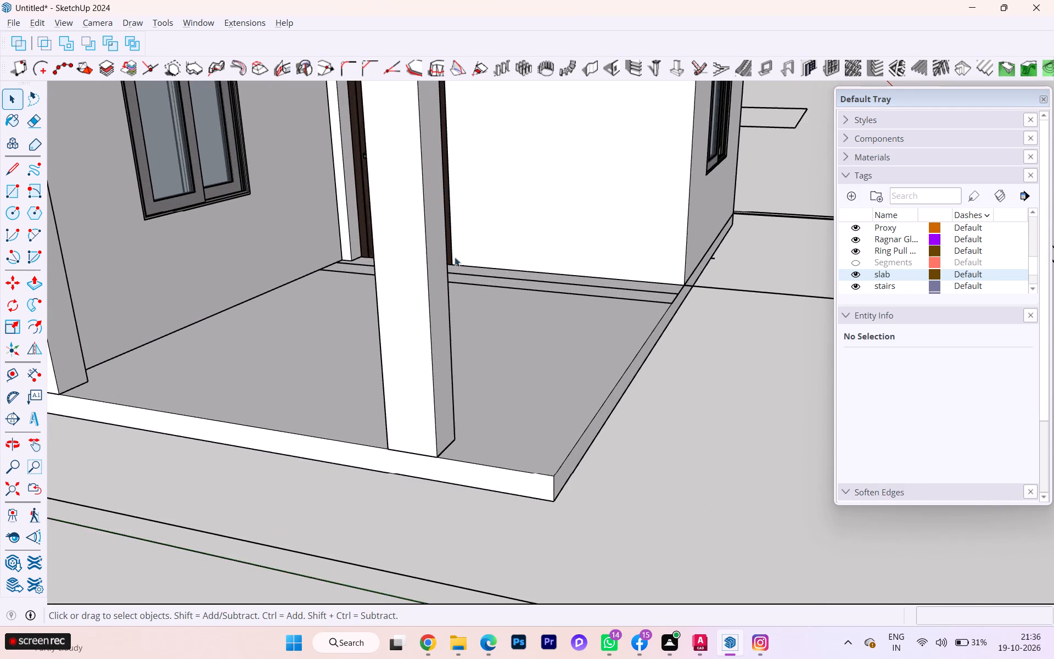
scroll(345, 261, "up", 4)
scroll(335, 283, "down", 1)
middle_click_drag(362, 288, 415, 360)
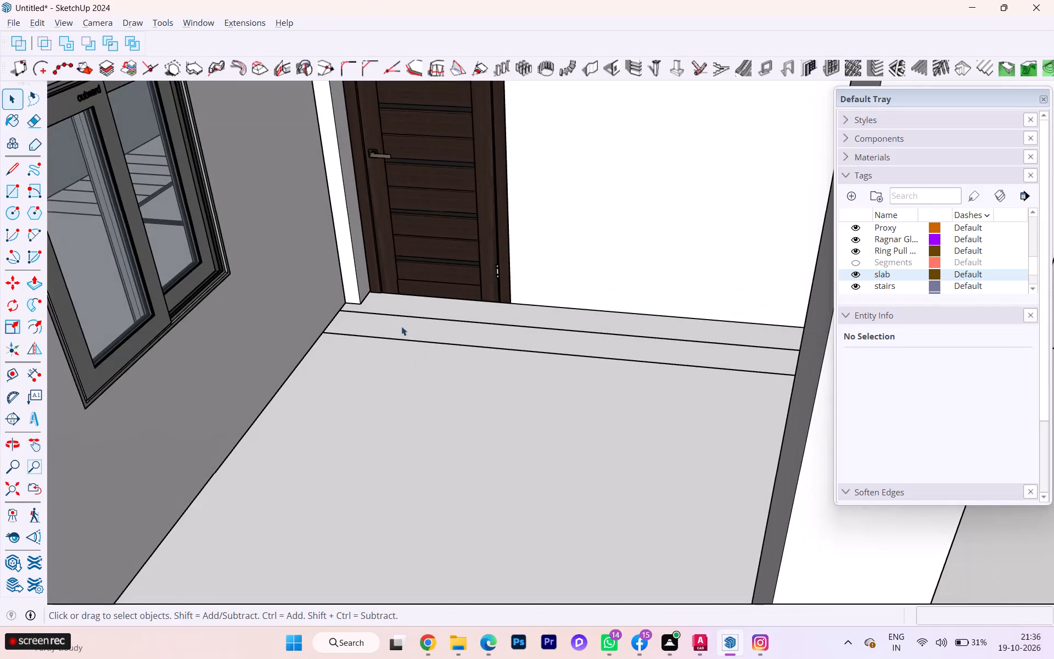
scroll(396, 315, "down", 1)
scroll(391, 295, "up", 1)
scroll(389, 285, "down", 1)
middle_click_drag(389, 281, 386, 265)
left_click(386, 264)
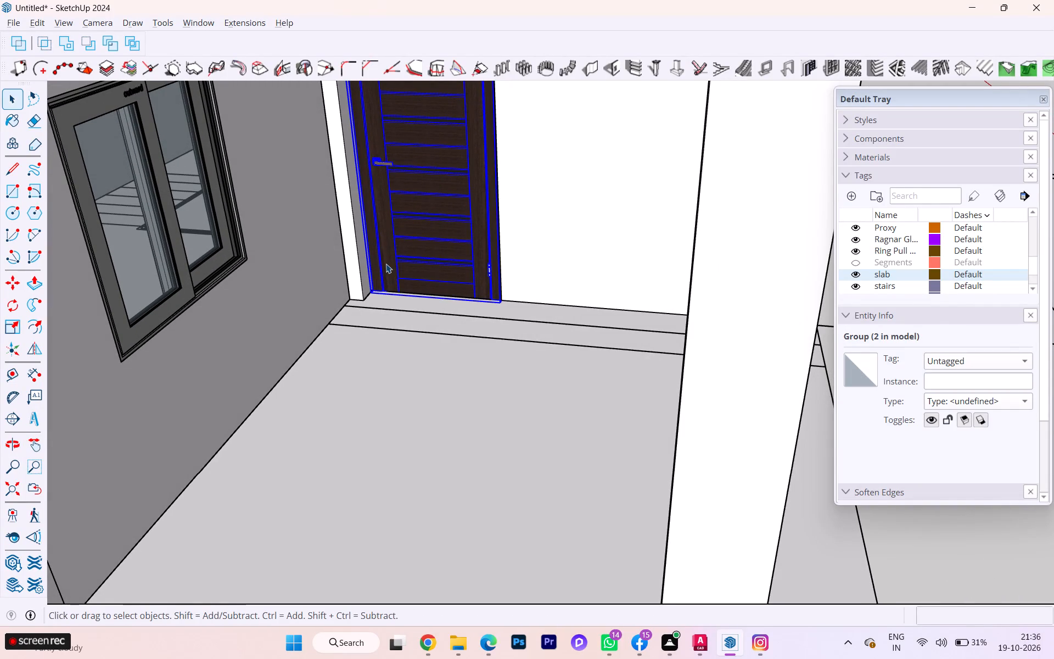
key("m")
left_click(375, 288)
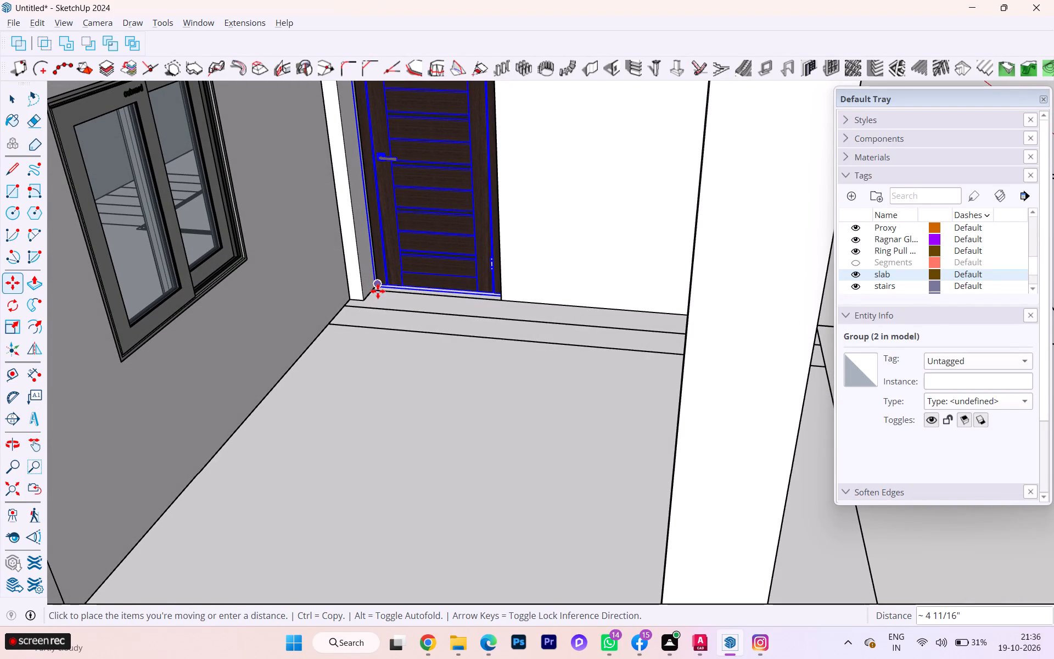
left_click(375, 291)
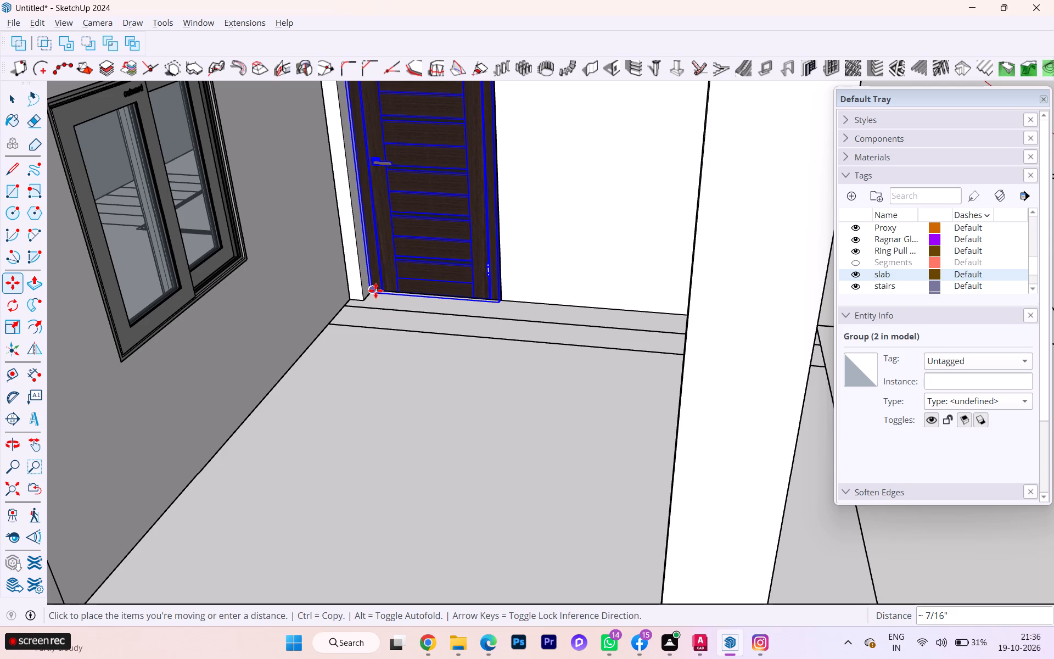
key("space")
Clear the selection and examine the porch, its door and the outer walls beneath the roof slab from several sides.
scroll(419, 341, "down", 4)
scroll(417, 352, "up", 1)
scroll(414, 352, "down", 4)
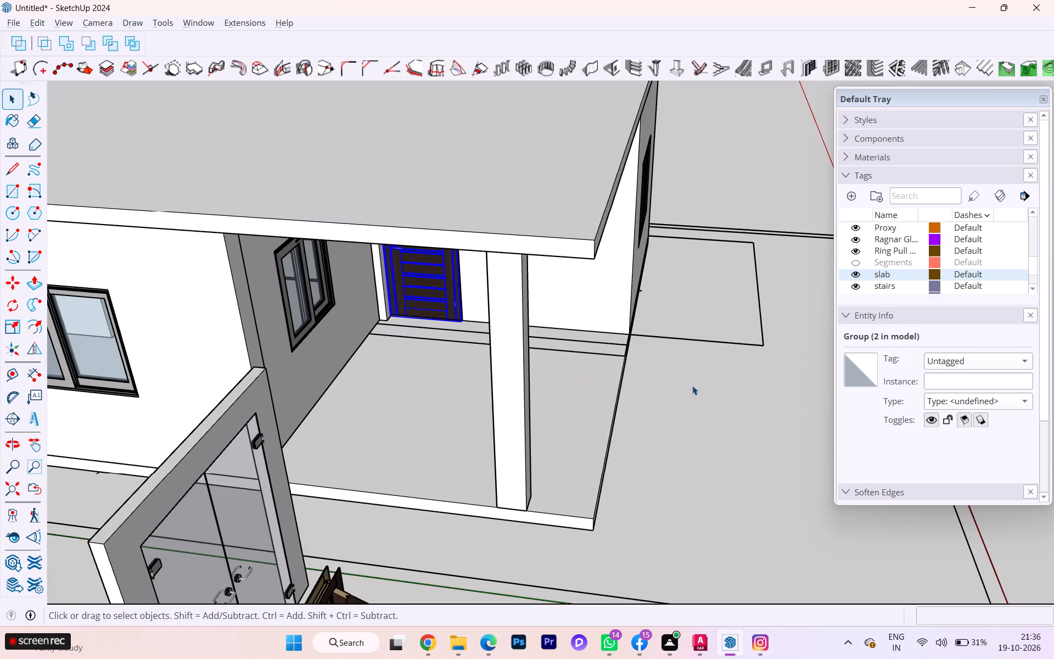
left_click(692, 386)
scroll(639, 395, "down", 1)
middle_click_drag(631, 395, 326, 410)
scroll(325, 402, "down", 1)
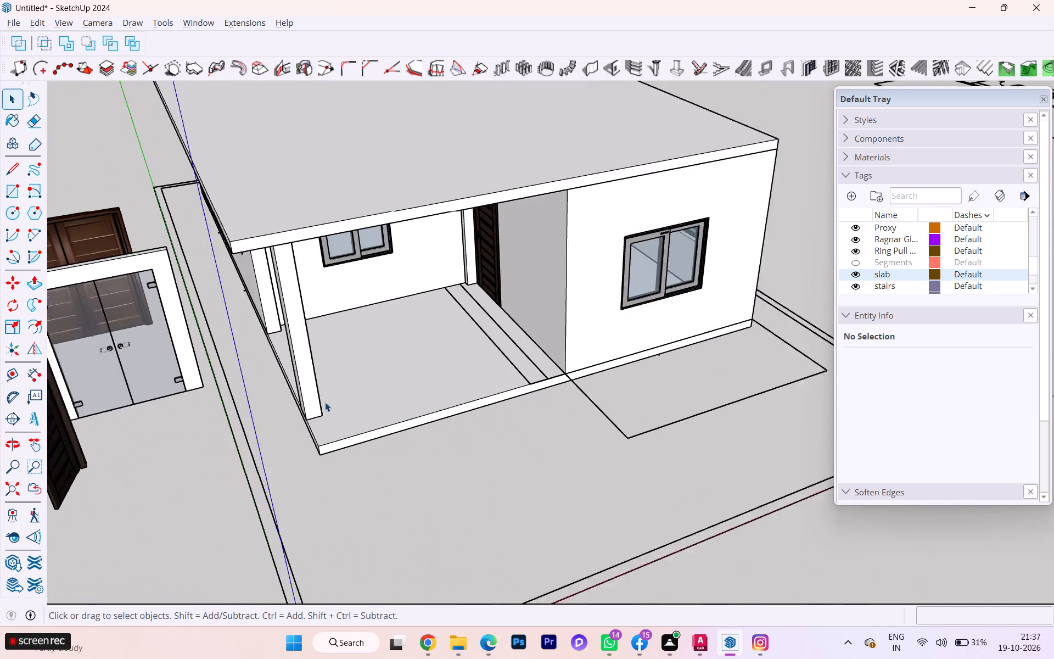
scroll(325, 402, "down", 4)
scroll(324, 396, "up", 1)
scroll(324, 396, "down", 1)
scroll(451, 399, "down", 1)
middle_click_drag(442, 412, 143, 421)
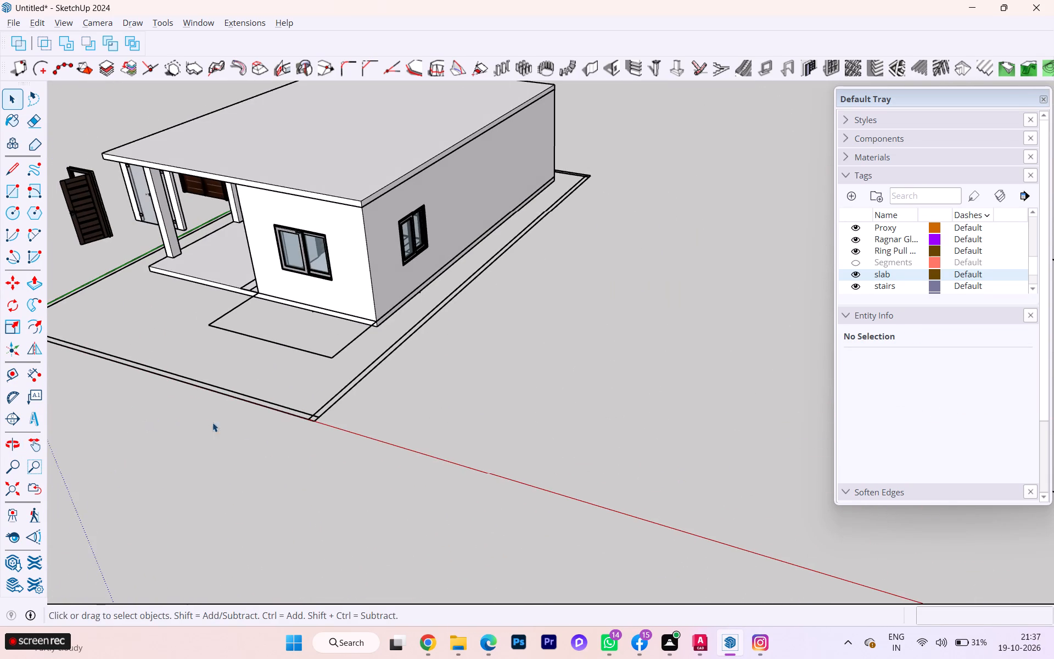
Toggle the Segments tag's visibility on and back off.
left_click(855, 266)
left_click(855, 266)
Examine the house and the separate slab above its roof from the porch side.
scroll(856, 264, "up", 2)
scroll(856, 262, "down", 1)
scroll(856, 262, "up", 1)
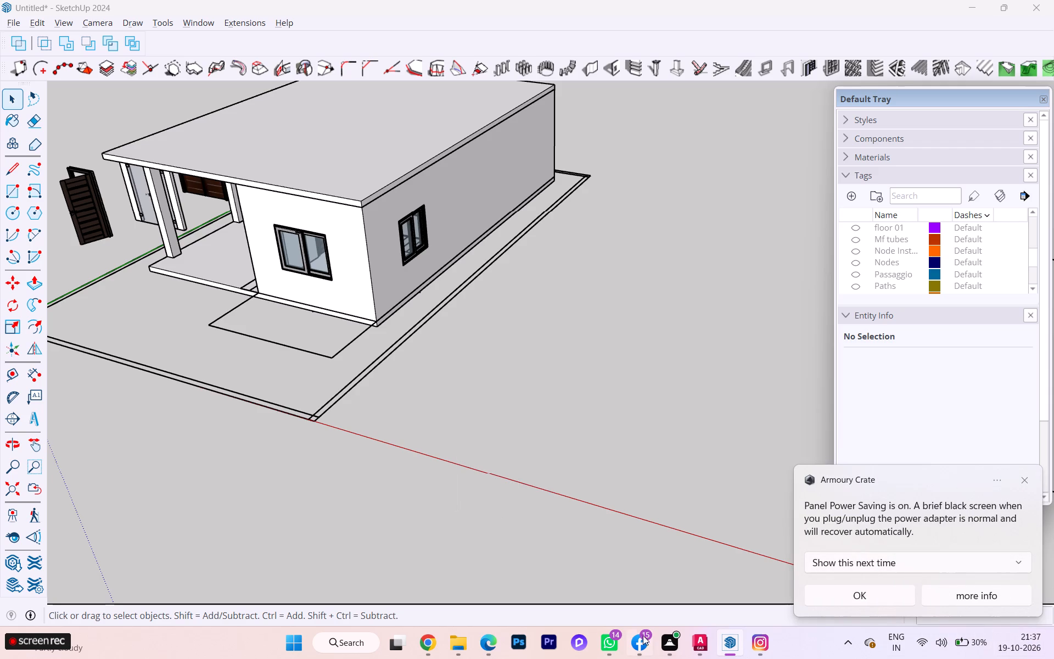
scroll(441, 355, "down", 5)
scroll(441, 355, "up", 1)
scroll(441, 358, "down", 1)
scroll(487, 373, "down", 2)
scroll(487, 373, "up", 1)
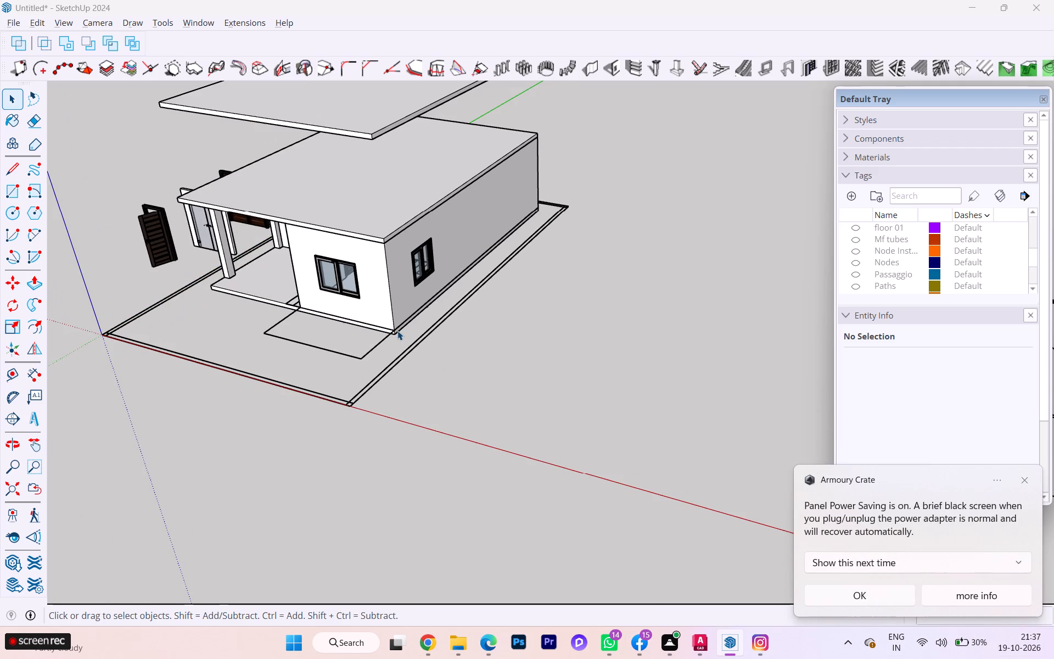
middle_click_drag(405, 331, 632, 333)
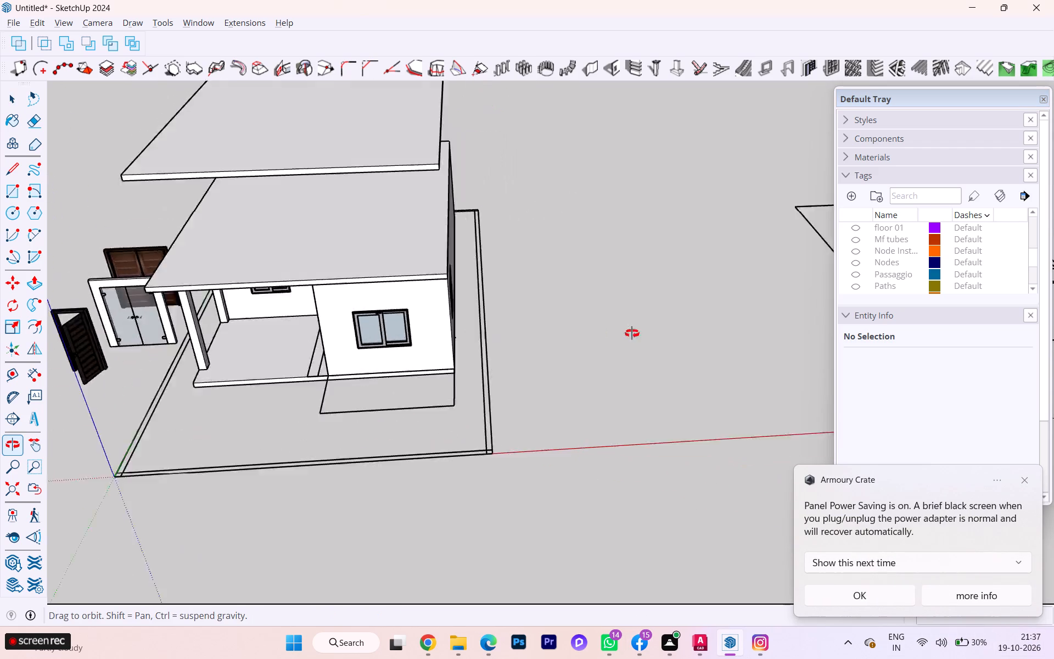
middle_click_drag(632, 333, 689, 305)
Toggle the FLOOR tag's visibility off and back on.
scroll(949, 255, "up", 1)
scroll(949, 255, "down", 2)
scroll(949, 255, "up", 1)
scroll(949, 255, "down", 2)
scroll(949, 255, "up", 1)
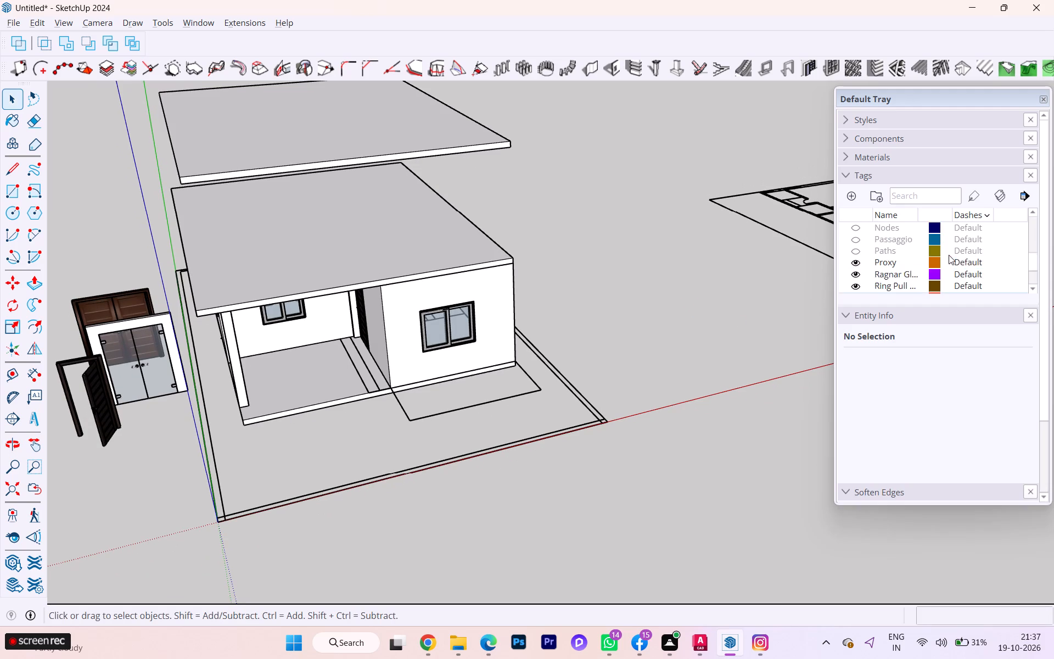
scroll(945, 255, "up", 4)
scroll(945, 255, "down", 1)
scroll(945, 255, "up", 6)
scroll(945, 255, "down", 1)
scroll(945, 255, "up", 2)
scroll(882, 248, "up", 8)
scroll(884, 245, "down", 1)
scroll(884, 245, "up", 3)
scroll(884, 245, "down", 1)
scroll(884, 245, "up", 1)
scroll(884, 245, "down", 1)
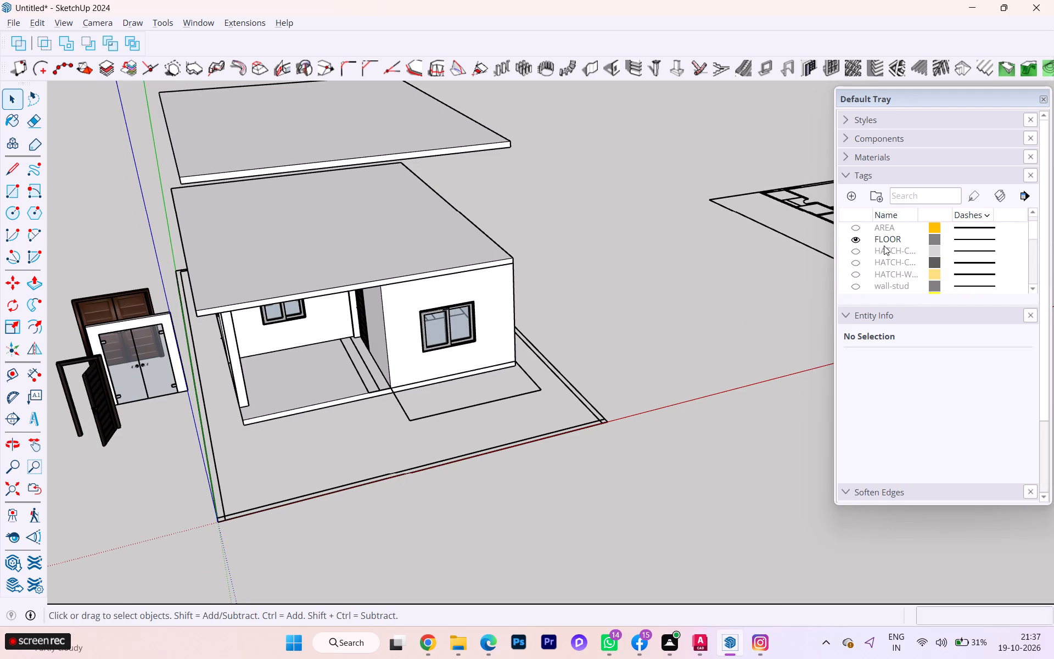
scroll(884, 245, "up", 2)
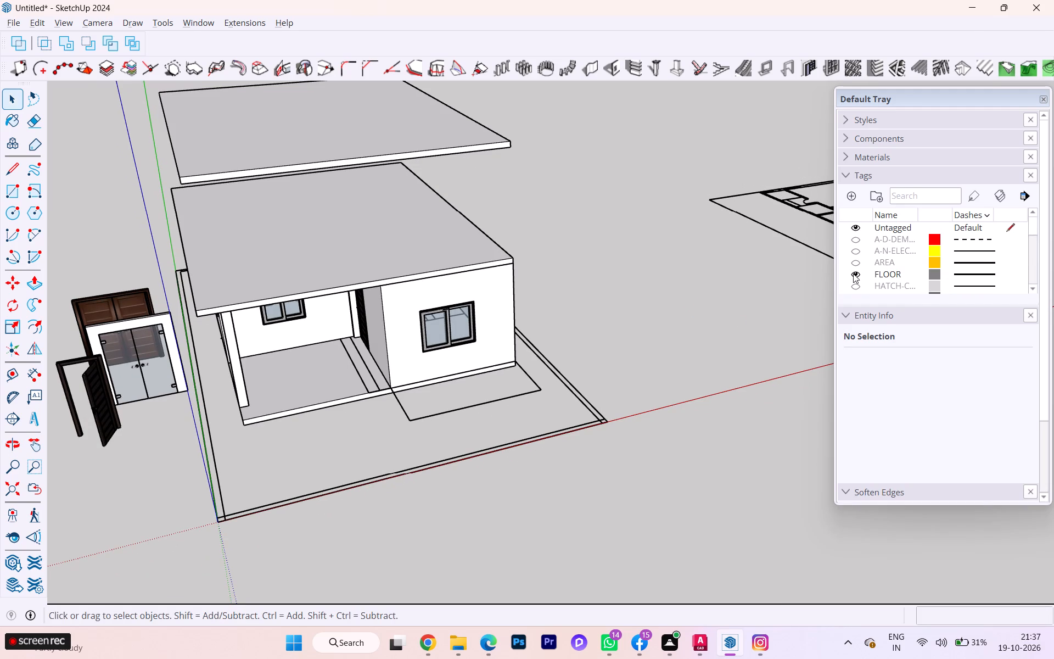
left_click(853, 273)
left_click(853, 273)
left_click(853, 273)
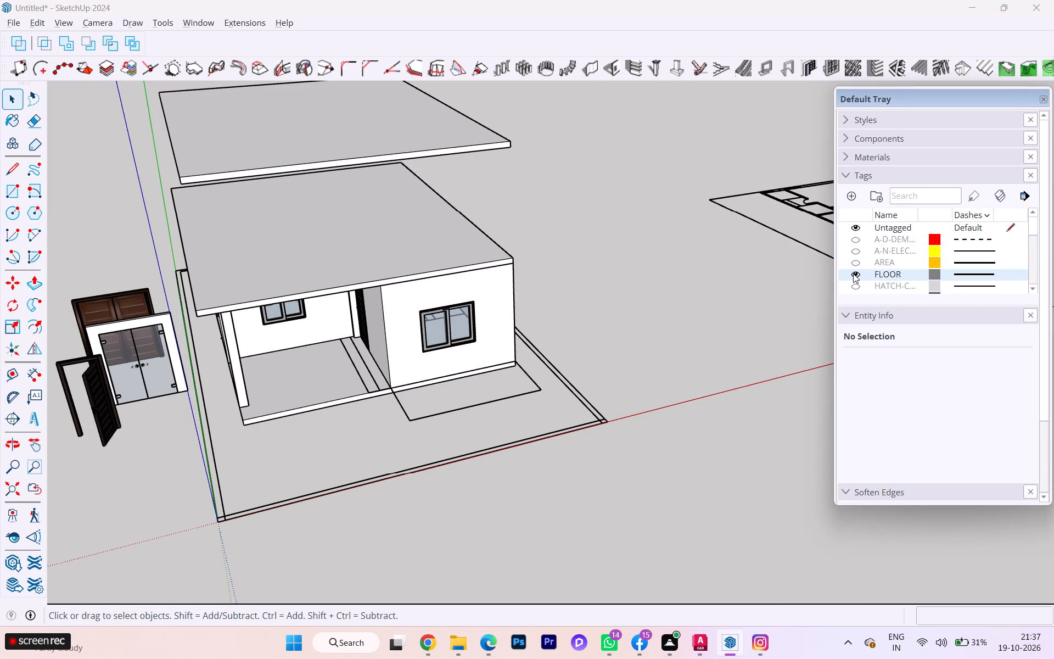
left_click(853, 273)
Make the floor 01 tag visible to show the upper-storey walls.
scroll(854, 273, "up", 1)
scroll(854, 273, "down", 1)
scroll(854, 273, "up", 1)
scroll(854, 273, "down", 1)
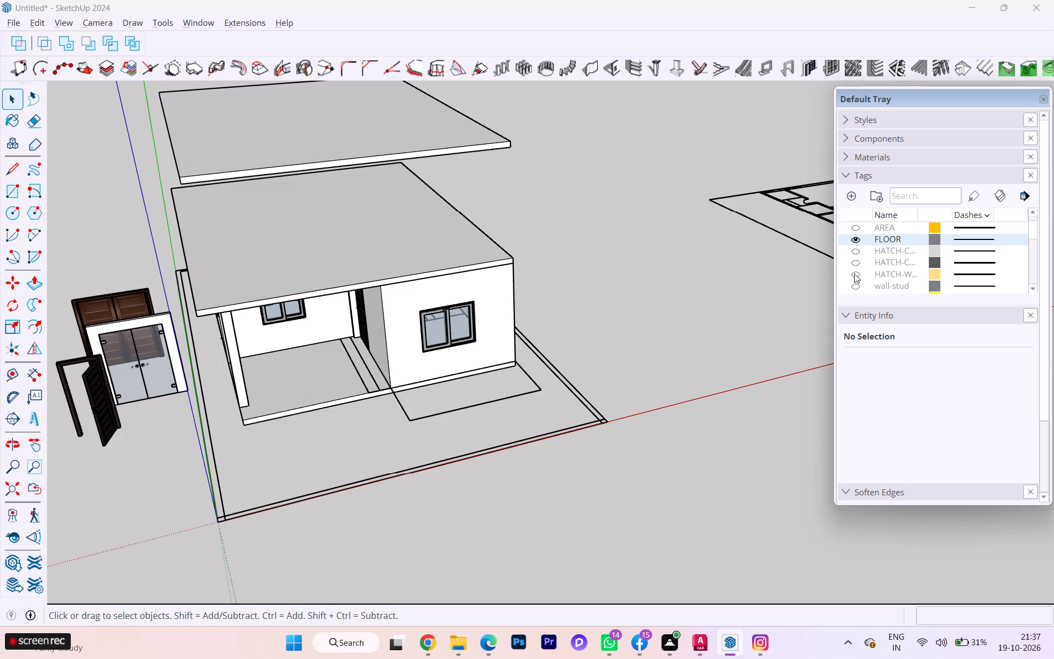
scroll(854, 273, "down", 5)
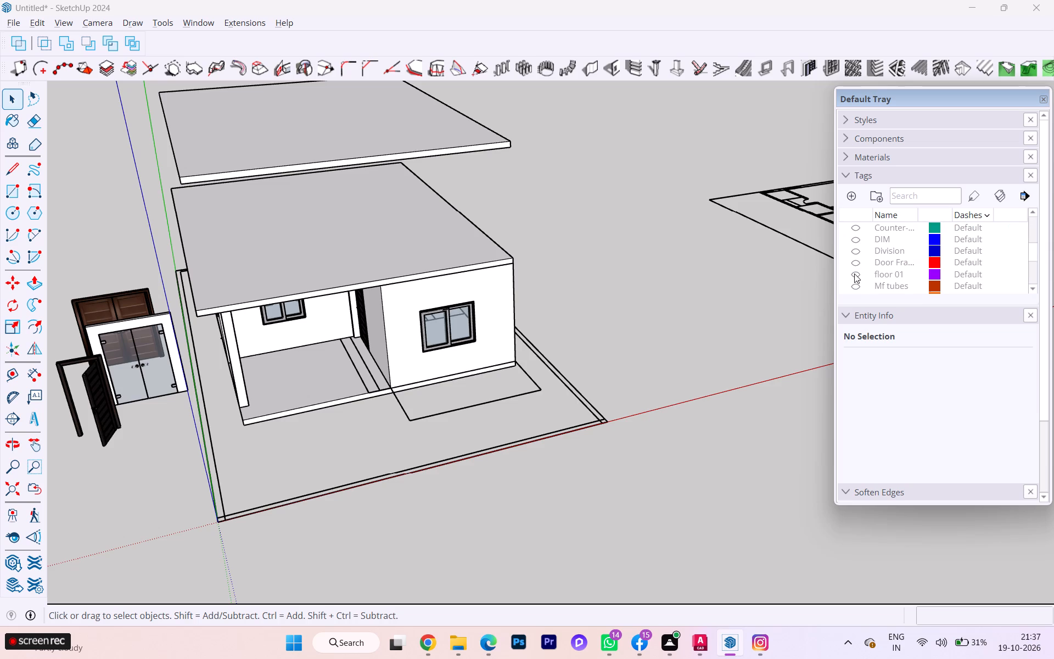
left_click(854, 273)
left_click(660, 304)
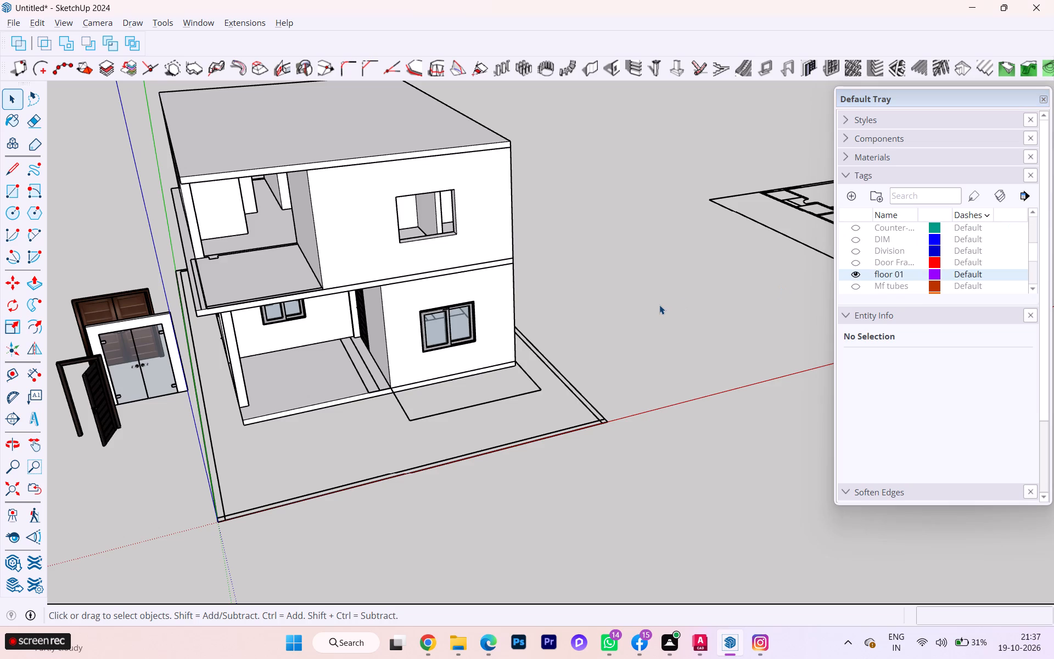
Hide the slab group on top of the upper-storey walls.
scroll(535, 373, "up", 1)
scroll(456, 336, "up", 1)
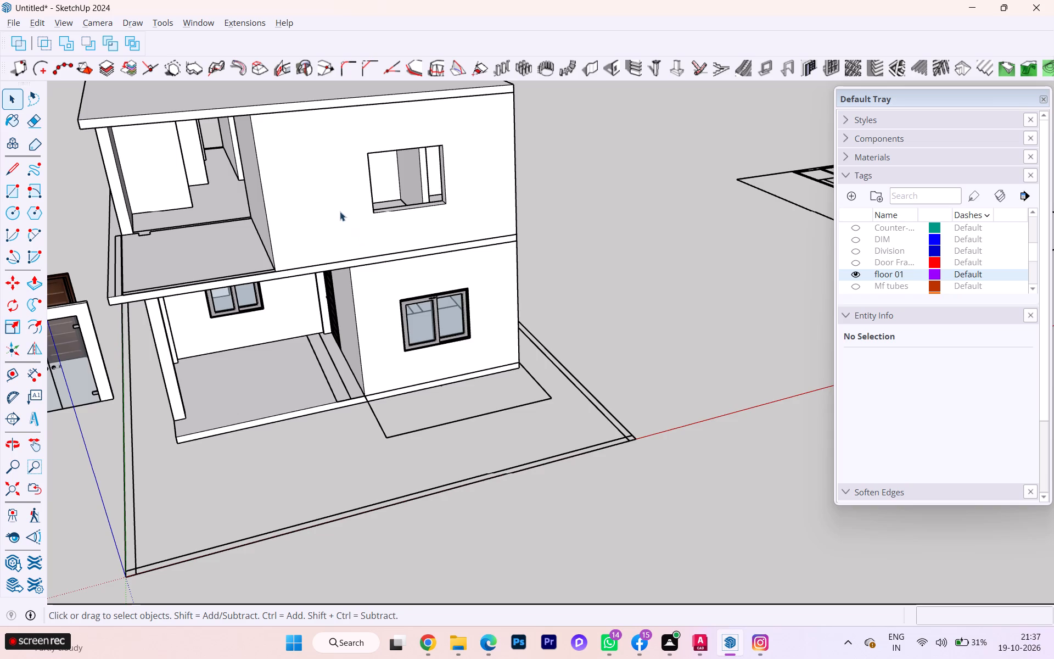
scroll(339, 214, "down", 2)
scroll(339, 218, "up", 3)
scroll(342, 222, "down", 2)
scroll(344, 224, "up", 2)
scroll(344, 225, "down", 2)
scroll(346, 226, "up", 1)
scroll(346, 226, "down", 2)
left_click(340, 131)
right_click(340, 131)
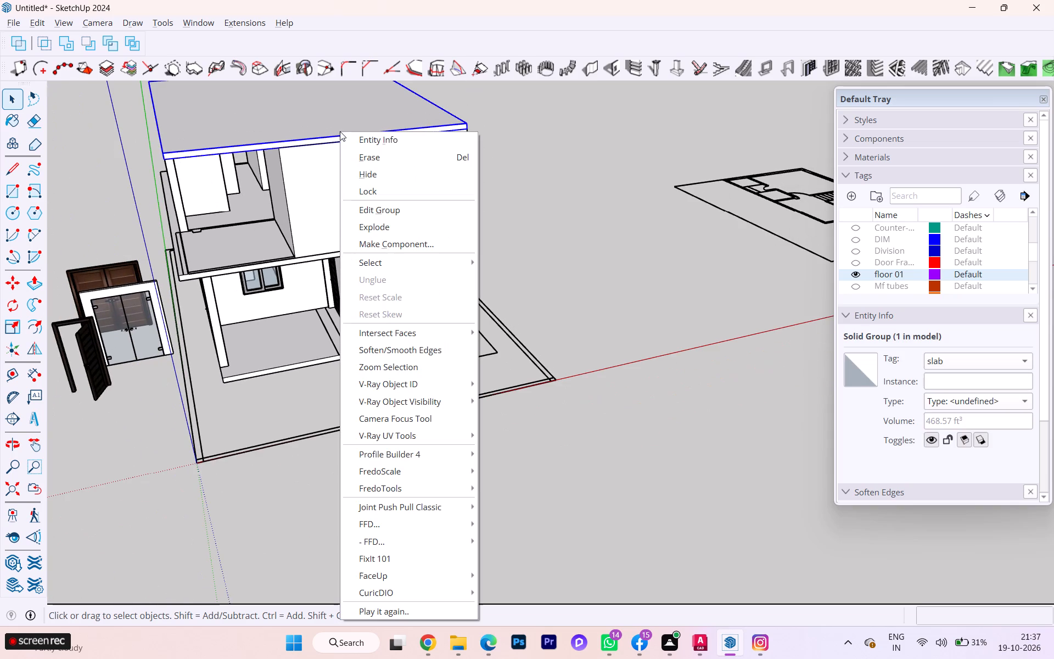
left_click(389, 173)
Copy the ground-floor window in the front wall about 10' 4" up to the upper-storey opening above it.
scroll(398, 253, "up", 2)
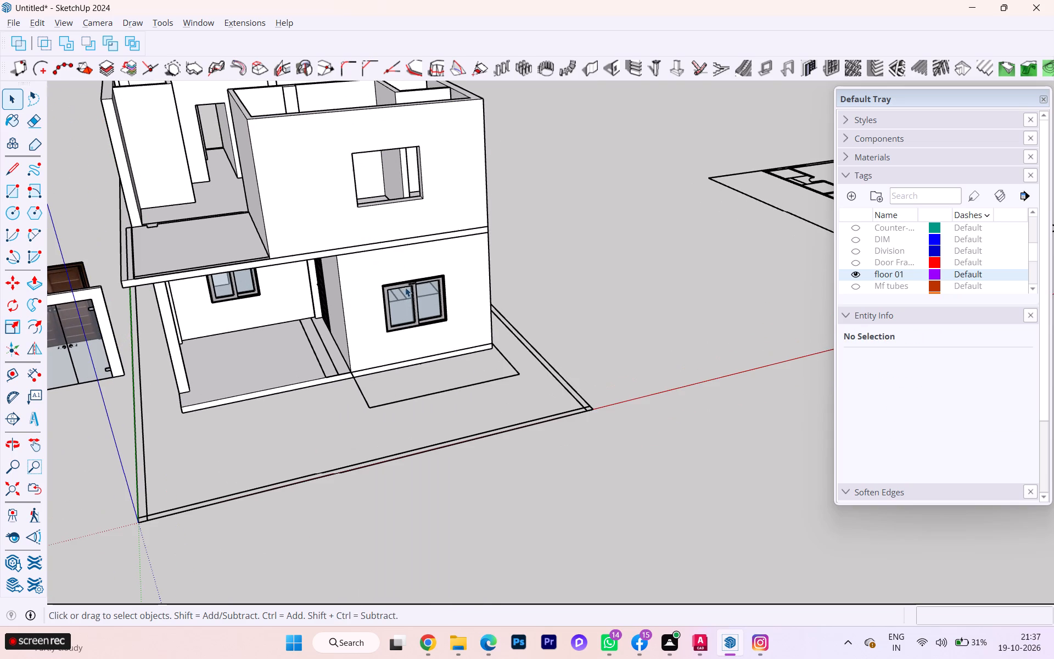
left_click(409, 294)
key("m")
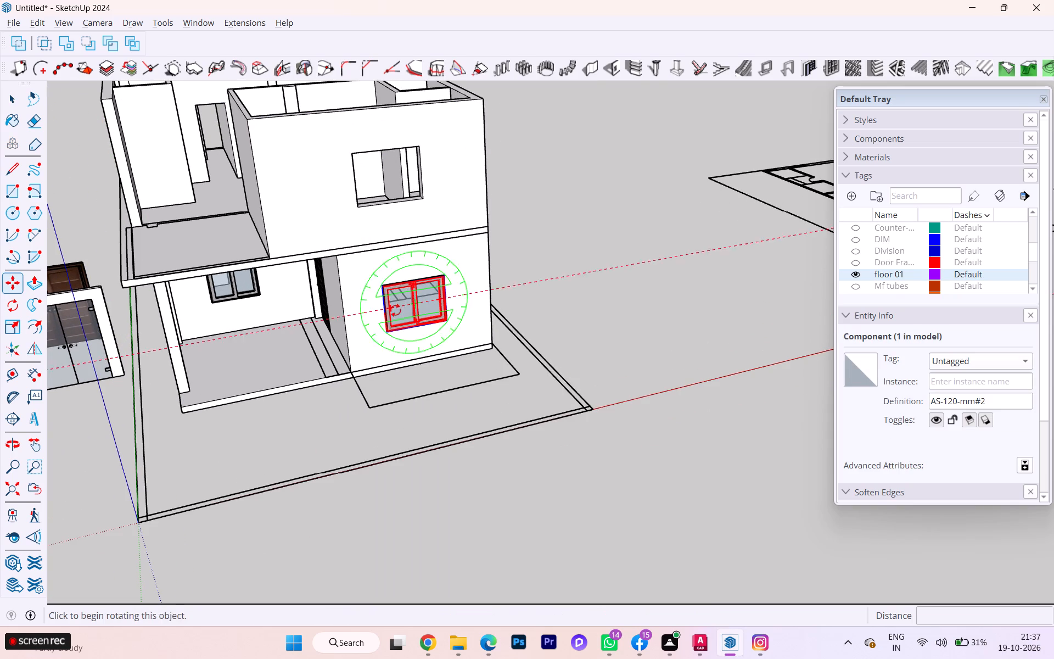
left_click(388, 330)
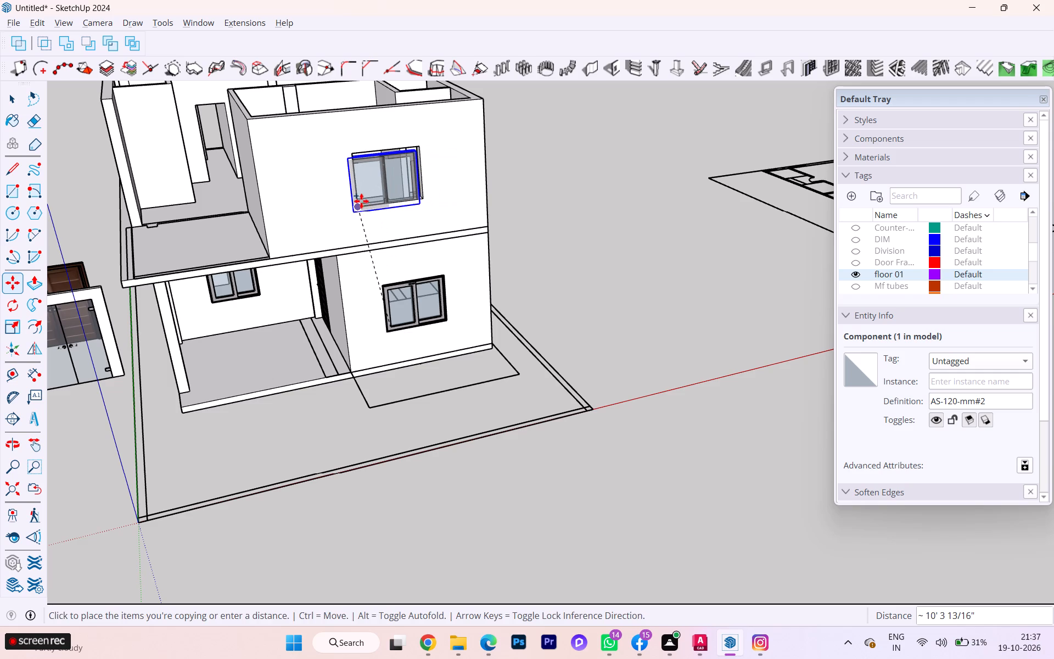
left_click_drag(361, 201, 373, 192)
Move the copied window by its lower corner about 1' 9 11/16" to fit the upper-storey opening's corner.
scroll(353, 222, "up", 6)
scroll(354, 211, "down", 1)
scroll(354, 211, "up", 2)
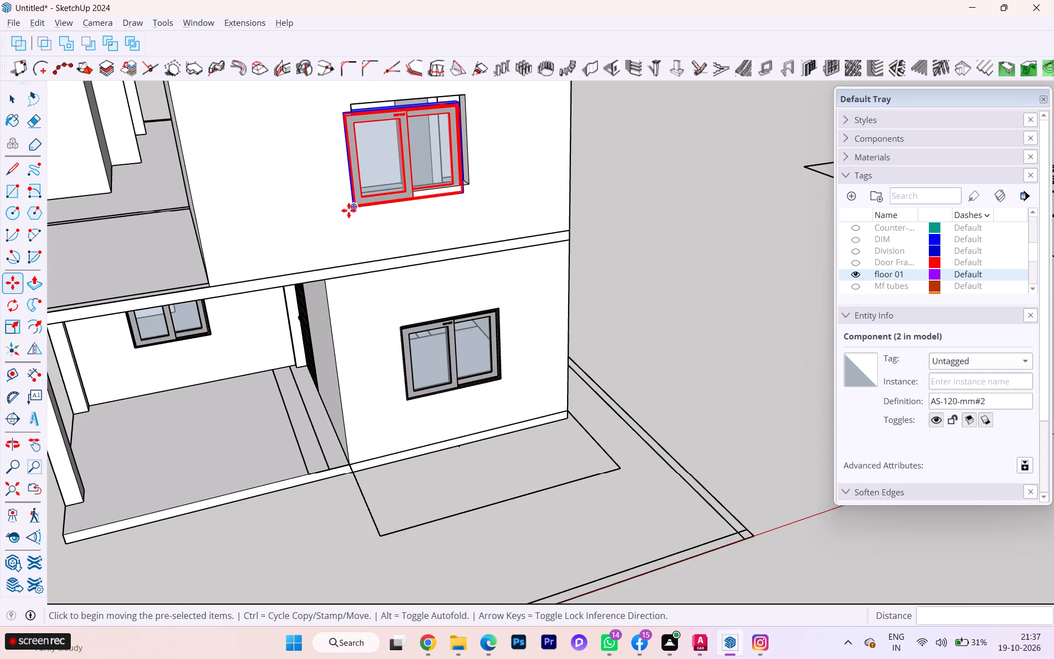
left_click(351, 208)
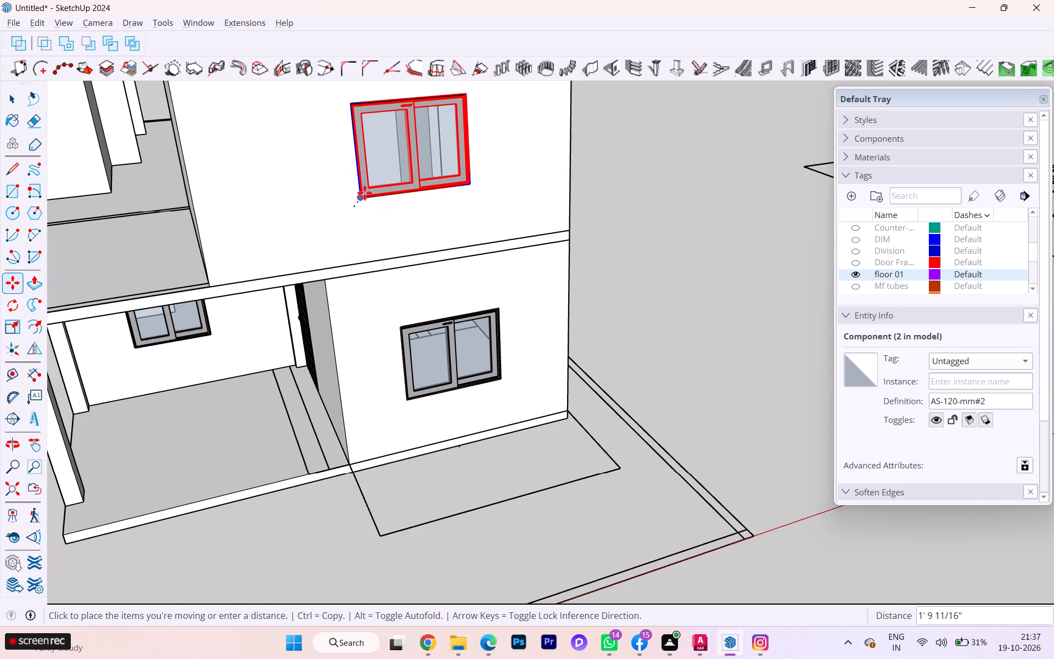
left_click(364, 192)
scroll(409, 207, "down", 4)
key("space")
Move the Double Glass Door from beside the house about 15' 7 3/8" by its bottom corner to the upper-storey balcony opening.
scroll(425, 219, "down", 2)
scroll(425, 220, "up", 1)
scroll(425, 220, "down", 4)
scroll(424, 233, "up", 1)
scroll(424, 233, "down", 1)
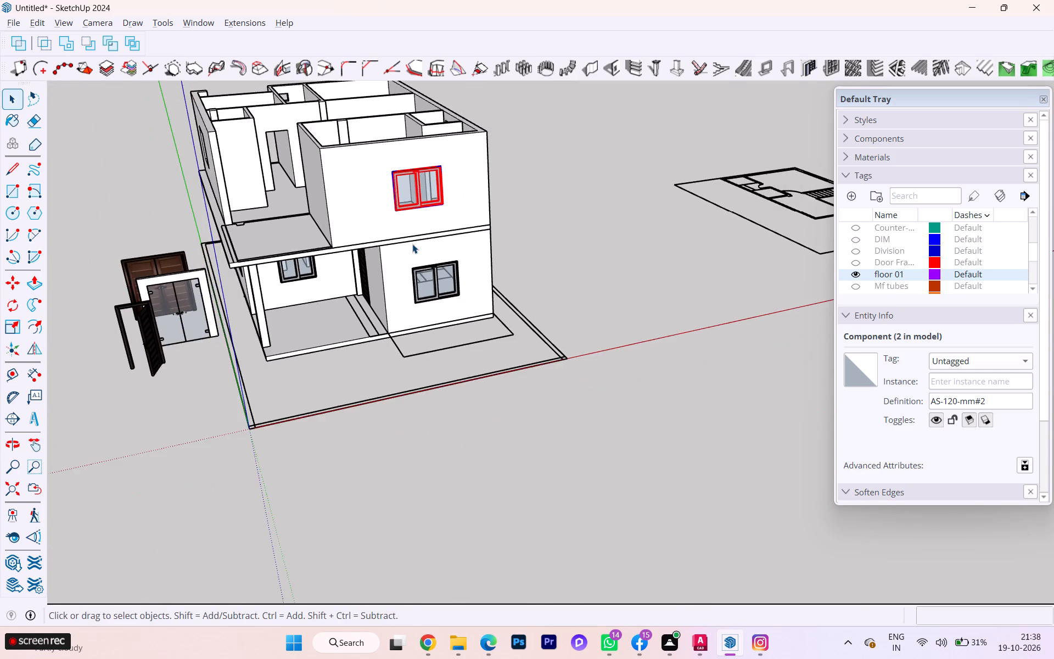
middle_click_drag(412, 244, 611, 280)
left_click_drag(565, 266, 611, 280)
scroll(377, 215, "down", 5)
scroll(384, 251, "up", 1)
scroll(385, 251, "down", 1)
scroll(385, 252, "up", 4)
scroll(388, 254, "down", 1)
scroll(388, 254, "up", 2)
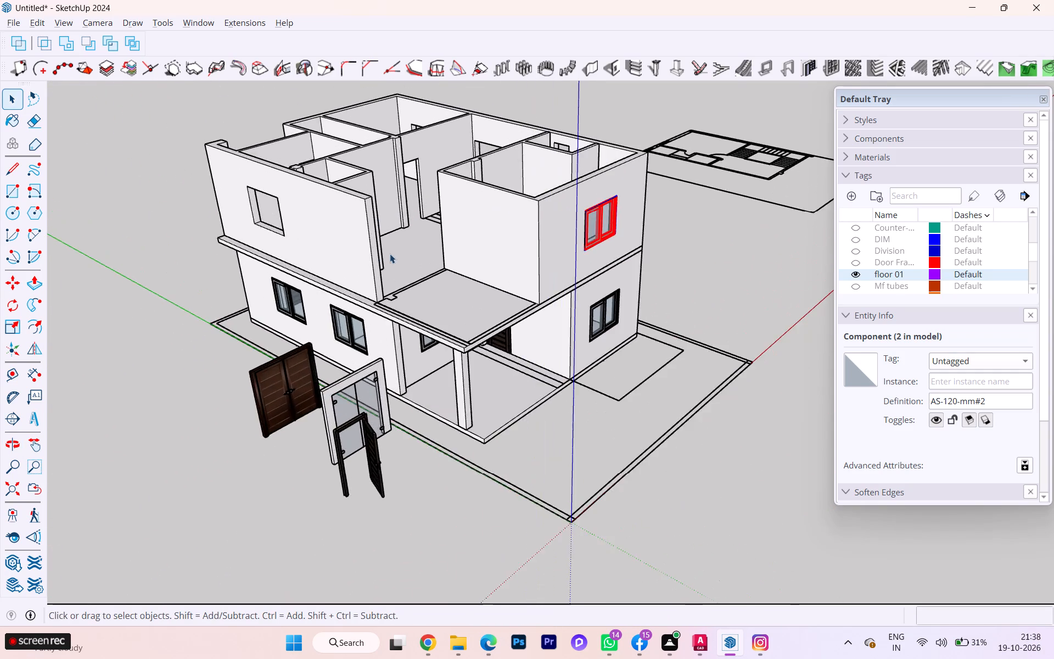
scroll(343, 358, "up", 5)
left_click(341, 406)
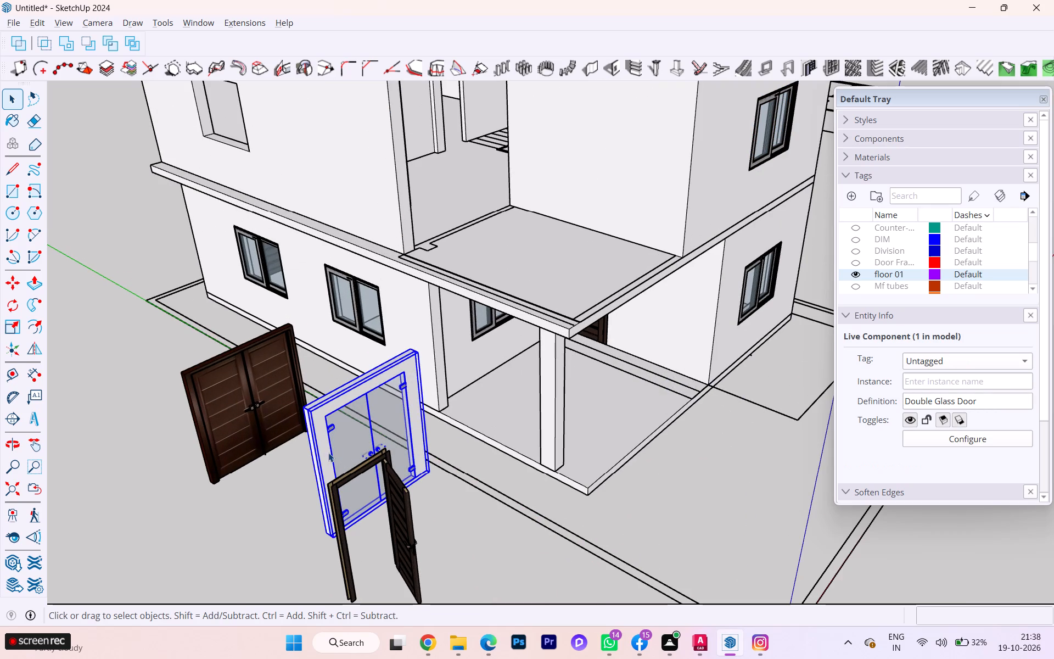
key("m")
scroll(316, 478, "up", 5)
left_click(342, 570)
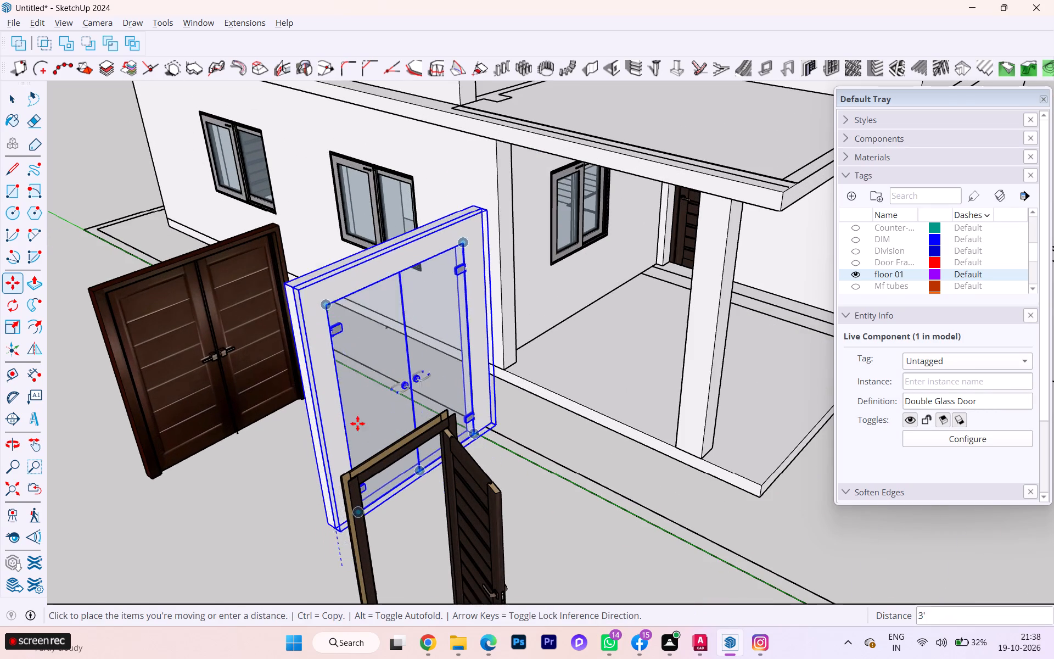
scroll(445, 254, "up", 2)
scroll(444, 254, "down", 1)
scroll(400, 291, "down", 2)
scroll(379, 310, "up", 2)
scroll(377, 311, "down", 8)
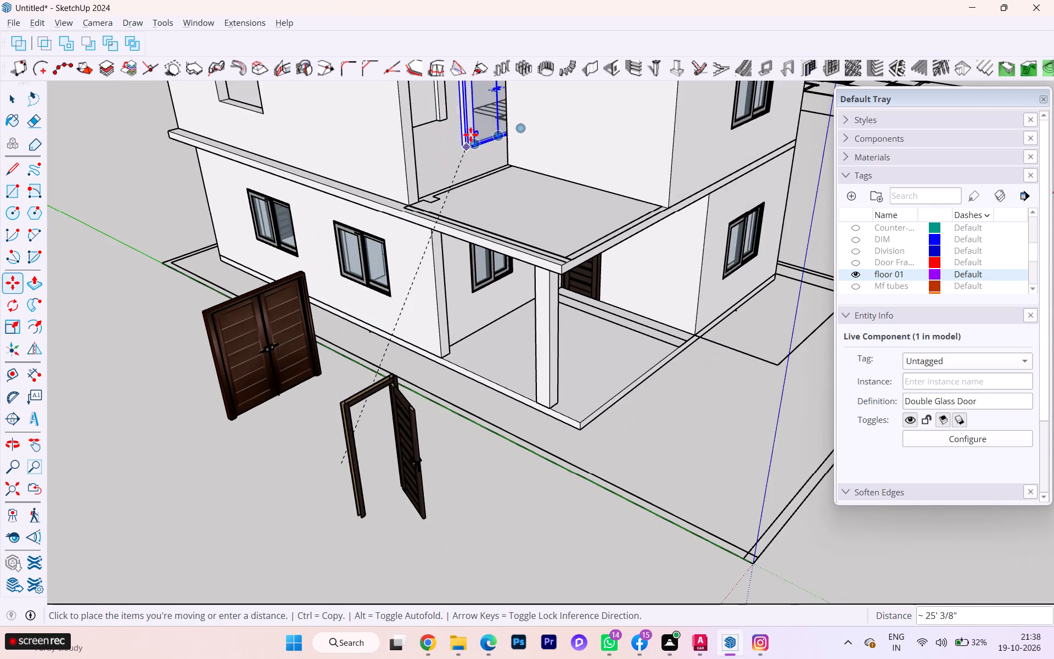
scroll(469, 130, "up", 4)
scroll(435, 180, "up", 3)
scroll(406, 242, "up", 2)
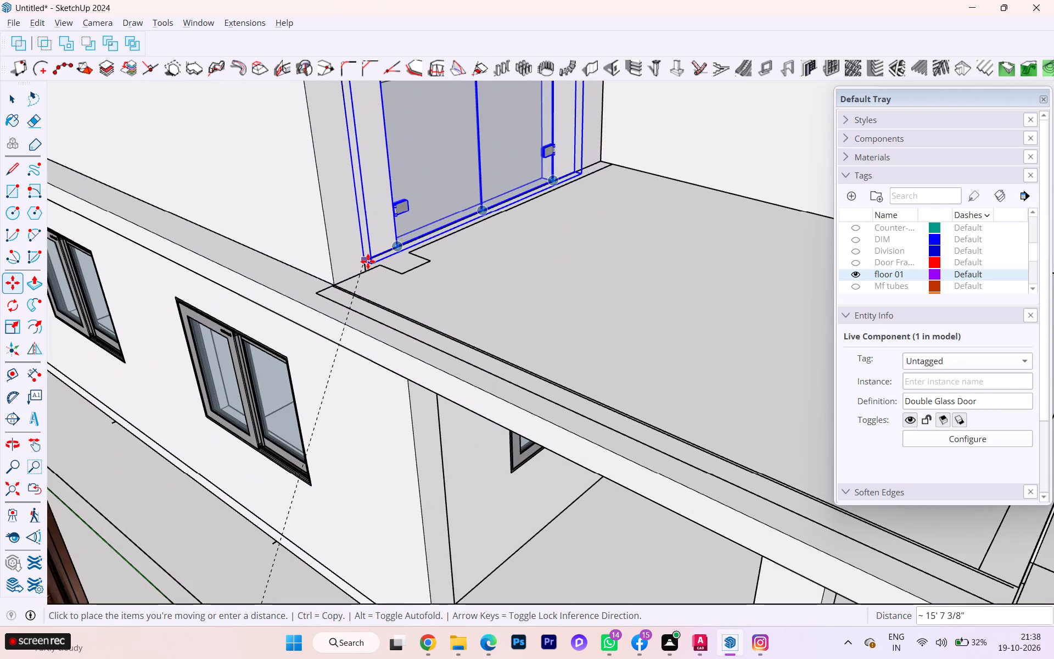
left_click(366, 267)
Move the glass door about 2 5/8" from its bottom front corner back to the wall line at the balcony floor edge.
scroll(414, 244, "down", 1)
scroll(414, 244, "up", 1)
scroll(414, 244, "down", 2)
scroll(414, 244, "up", 2)
scroll(414, 244, "down", 1)
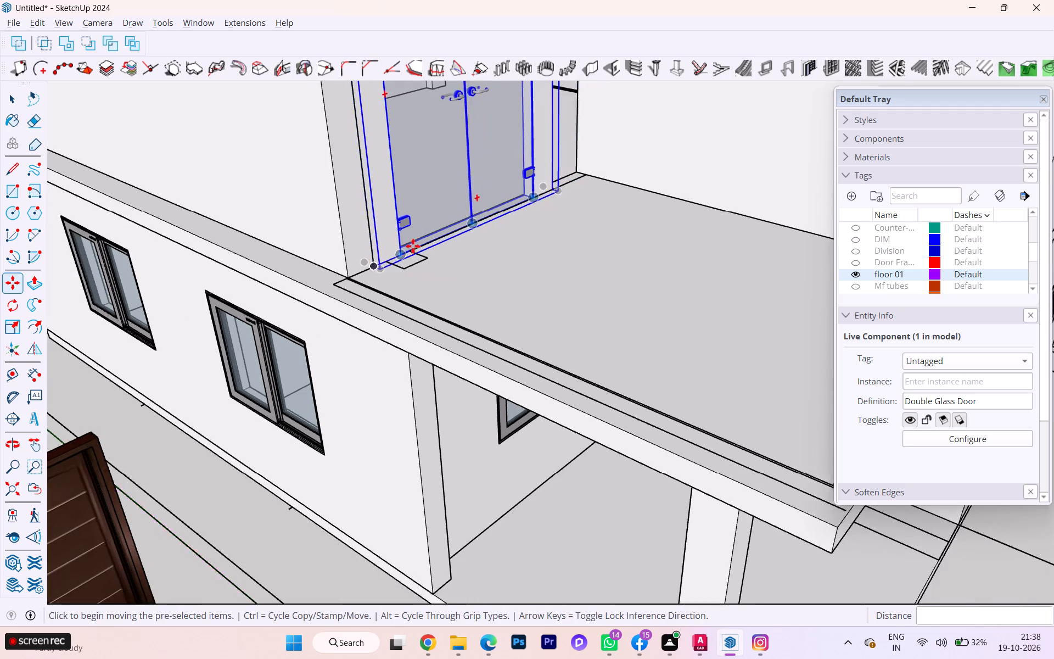
scroll(413, 246, "down", 12)
scroll(440, 309, "down", 1)
middle_click_drag(444, 304, 318, 358)
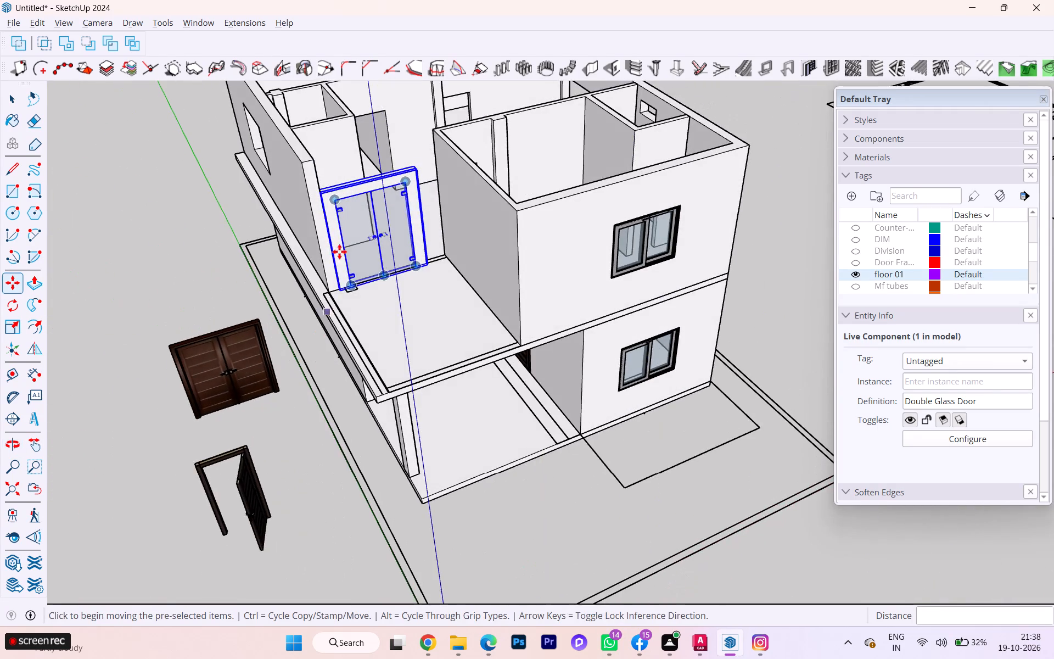
scroll(339, 252, "up", 2)
scroll(339, 252, "down", 2)
scroll(340, 252, "up", 12)
scroll(369, 283, "down", 2)
scroll(367, 286, "up", 5)
scroll(329, 323, "up", 9)
scroll(310, 342, "down", 1)
scroll(310, 342, "up", 2)
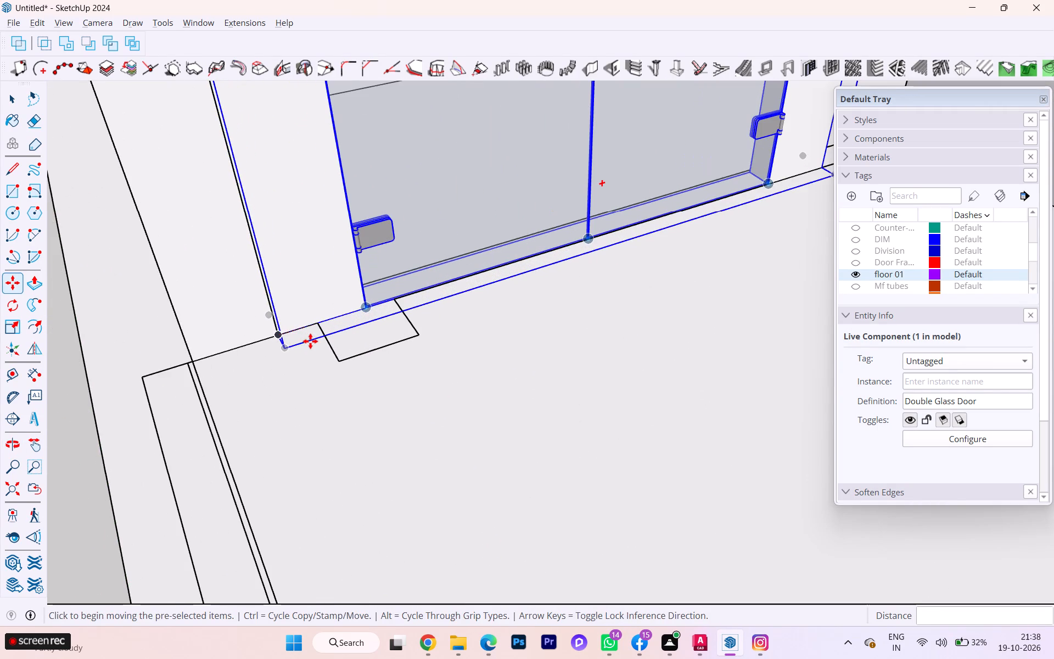
scroll(294, 322, "down", 1)
scroll(294, 322, "up", 1)
middle_click_drag(294, 322, 408, 301)
scroll(404, 310, "down", 1)
scroll(404, 311, "up", 1)
scroll(406, 320, "down", 1)
scroll(407, 323, "up", 4)
scroll(410, 337, "down", 1)
scroll(410, 342, "up", 1)
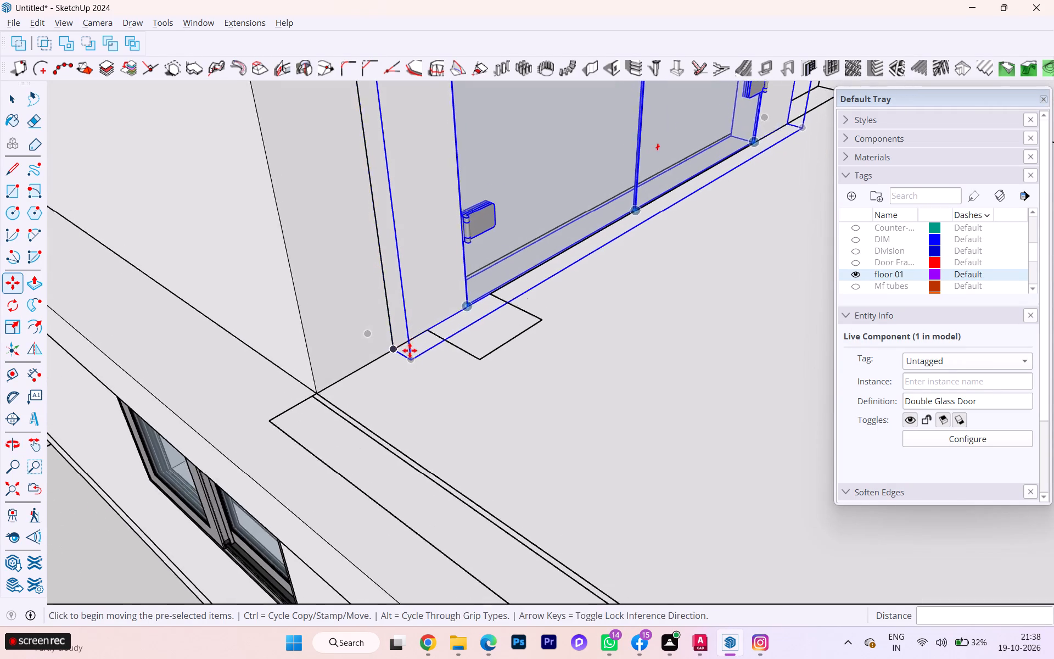
scroll(413, 362, "down", 1)
scroll(413, 362, "up", 1)
left_click(413, 362)
left_click(396, 344)
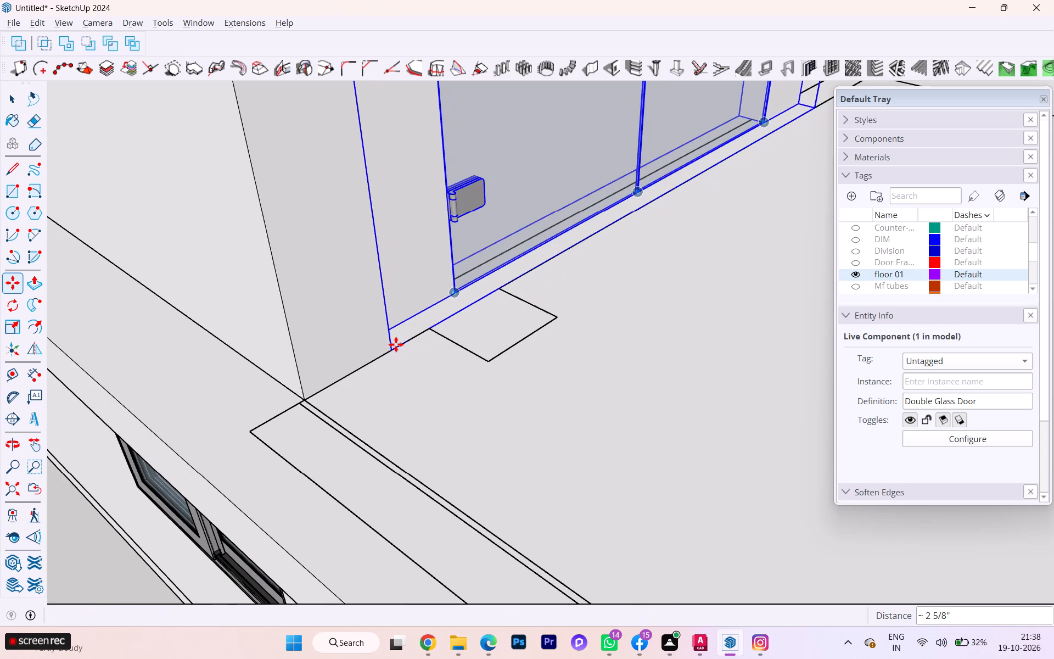
Move the glass door 2' 15/16" along the balcony opening toward the front room's wall.
scroll(456, 337, "down", 7)
scroll(457, 337, "up", 1)
scroll(457, 336, "down", 13)
scroll(477, 337, "up", 2)
scroll(478, 337, "down", 3)
scroll(563, 304, "down", 1)
middle_click_drag(533, 323, 352, 363)
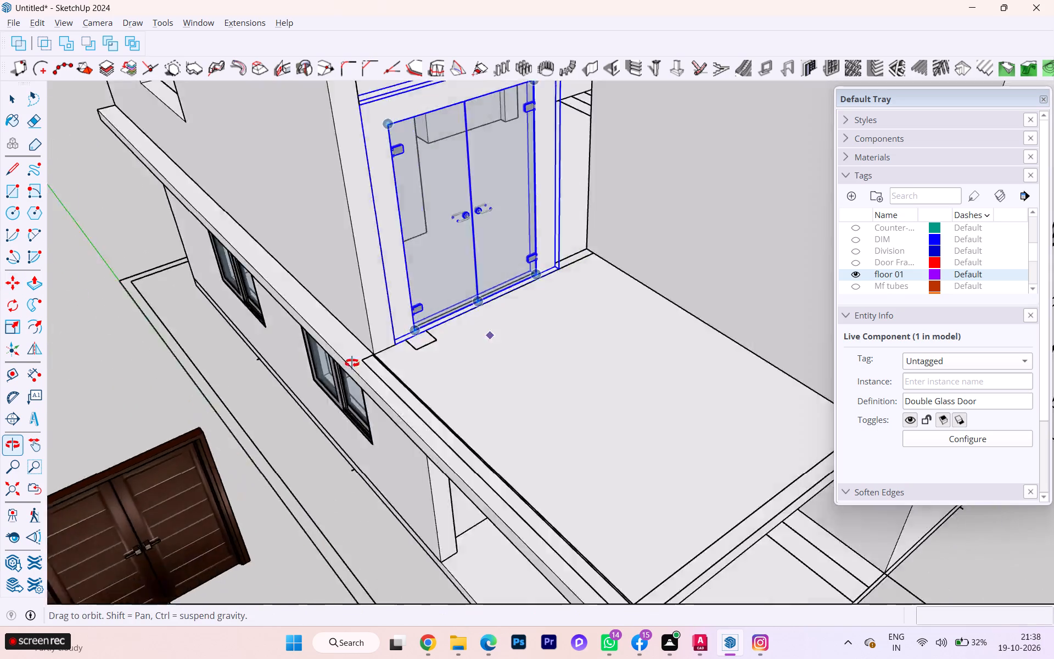
middle_click_drag(352, 363, 316, 380)
scroll(330, 367, "down", 5)
scroll(319, 211, "up", 4)
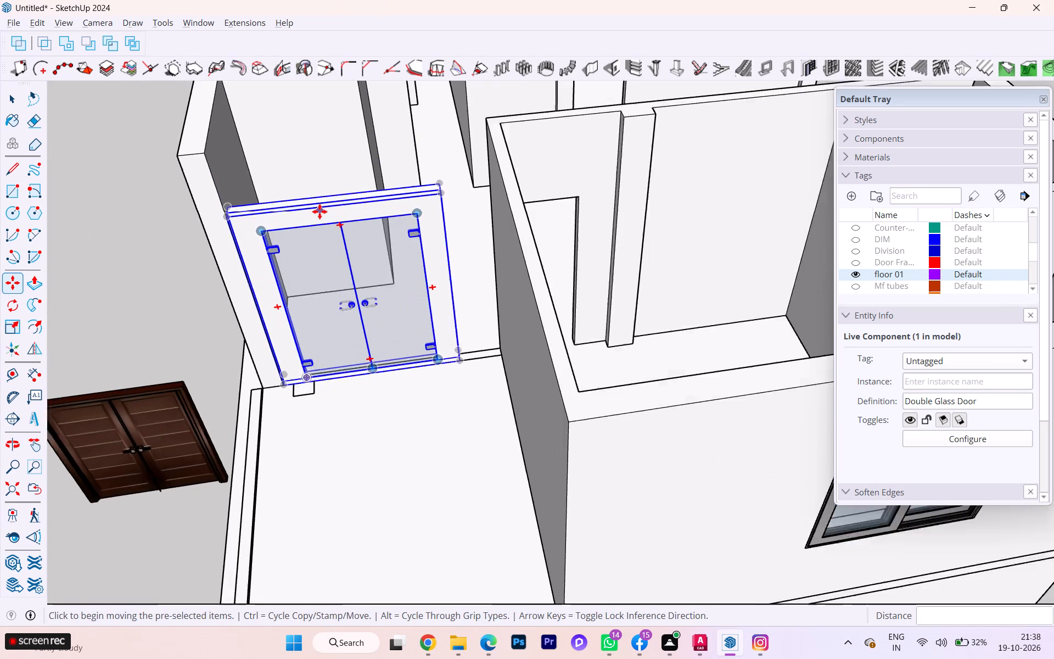
scroll(319, 211, "up", 1)
scroll(315, 239, "down", 2)
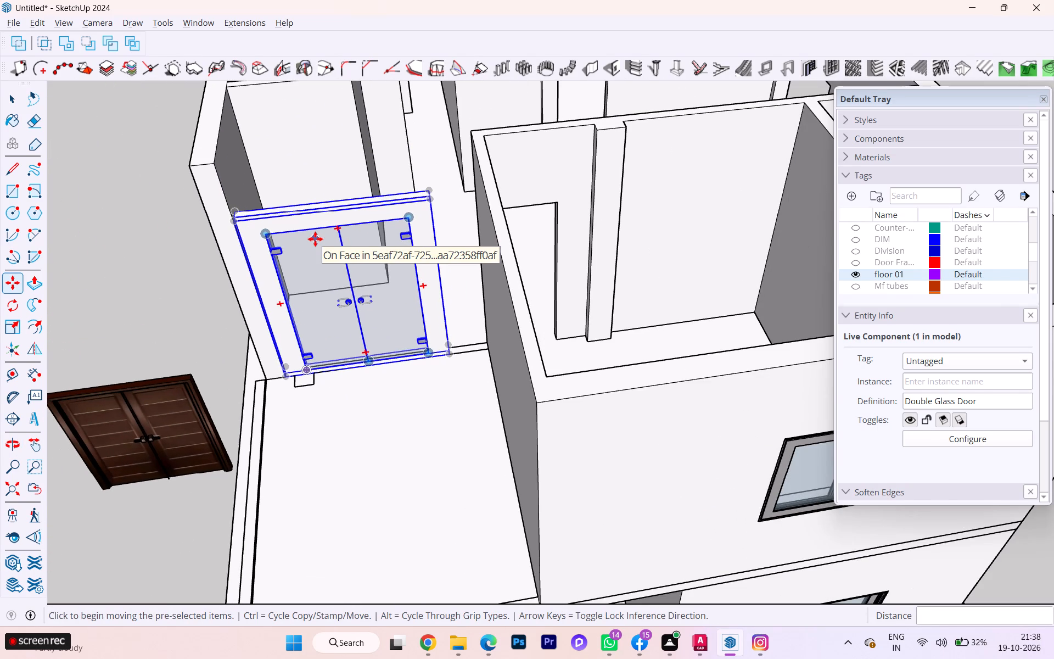
scroll(265, 311, "up", 3)
scroll(293, 365, "up", 7)
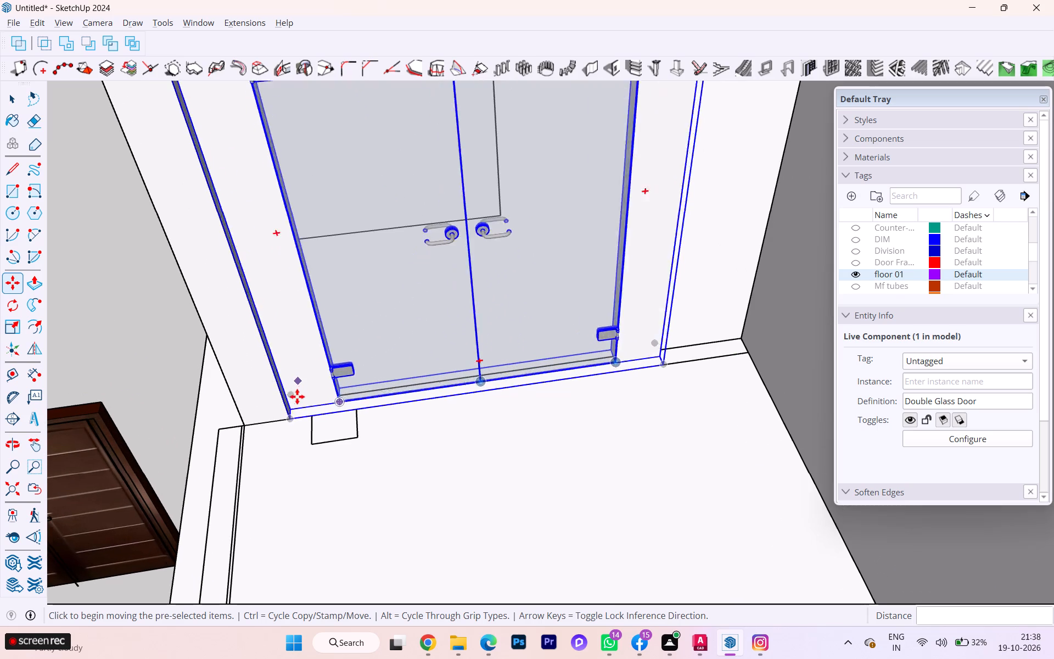
left_click(293, 420)
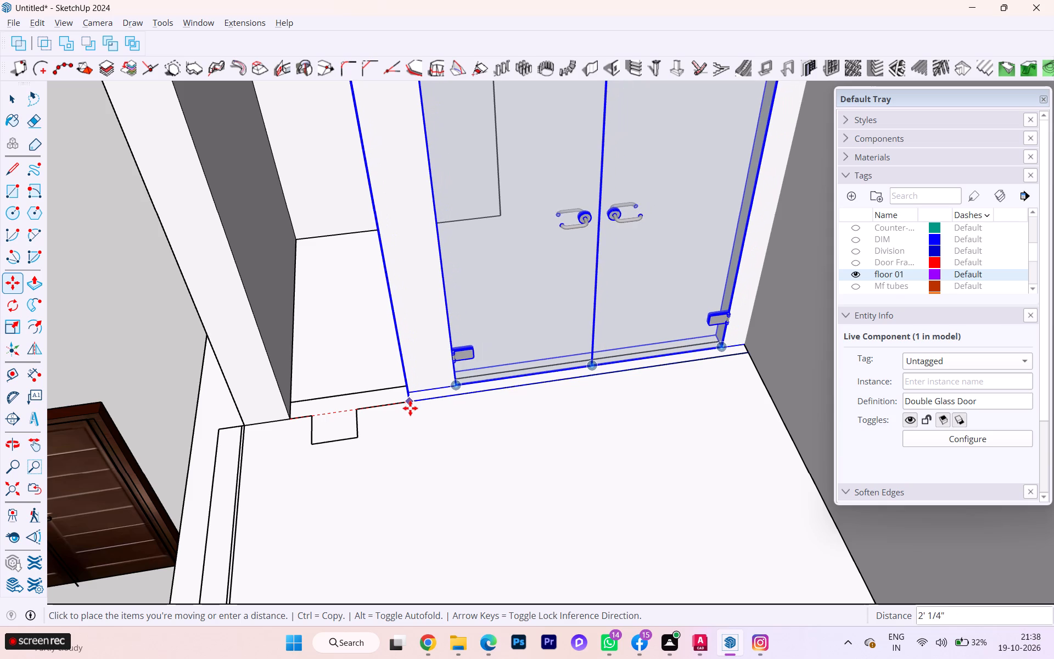
left_click(413, 407)
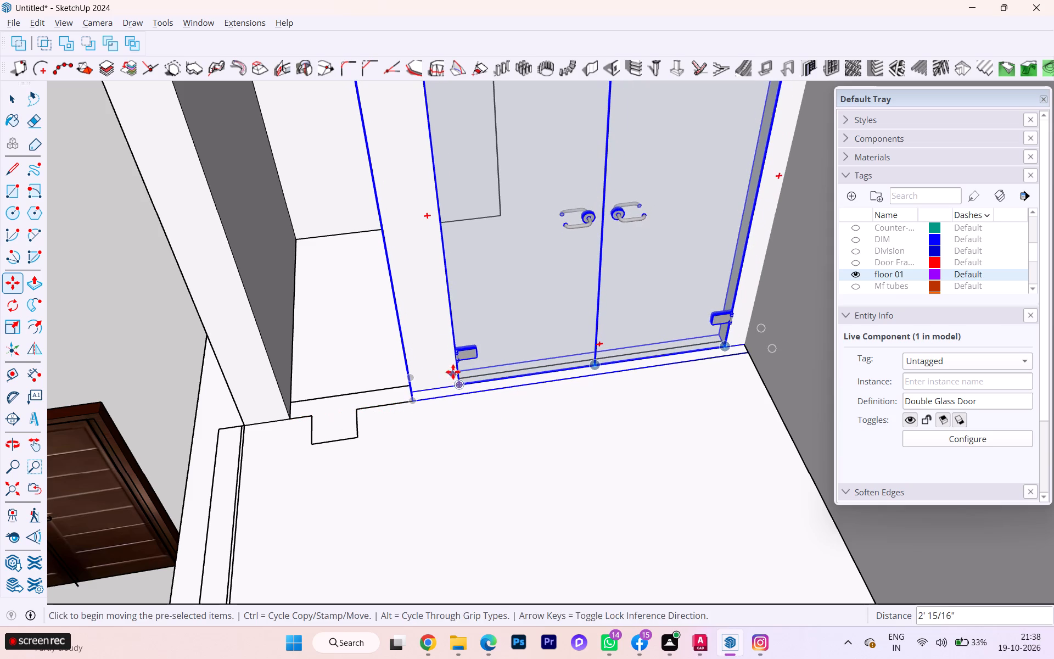
key("space")
Draw a 4 1/2" line across the floor threshold at the glass door frame's bottom outer corner.
key("l")
key("Return")
scroll(395, 373, "up", 2)
scroll(395, 373, "down", 3)
scroll(396, 375, "up", 2)
scroll(398, 380, "down", 2)
scroll(399, 381, "up", 1)
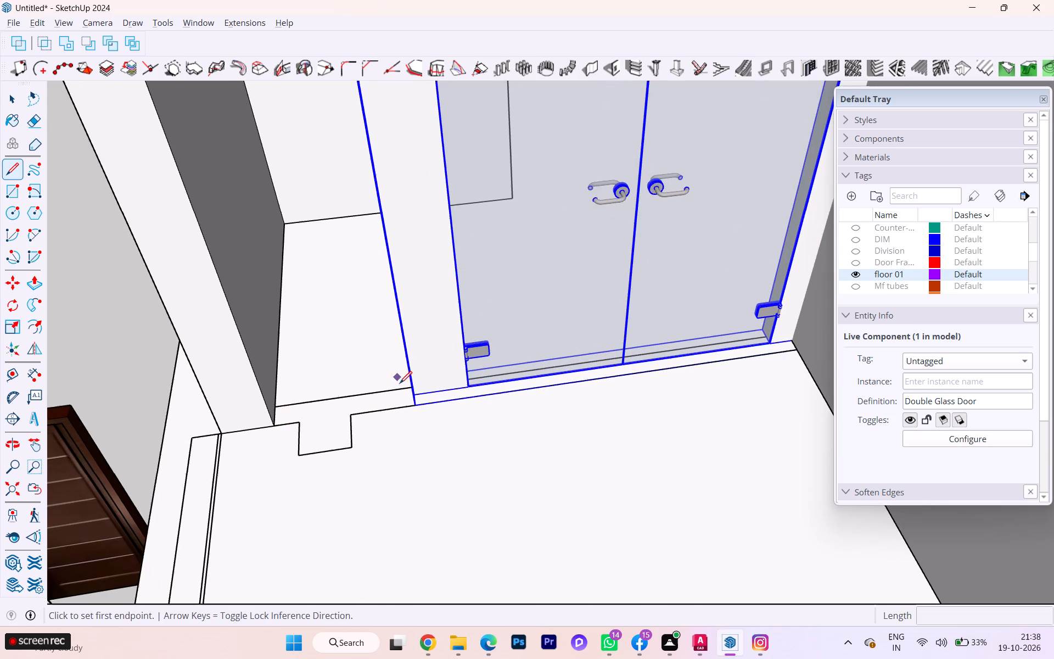
middle_click_drag(409, 382, 517, 390)
scroll(492, 418, "up", 9)
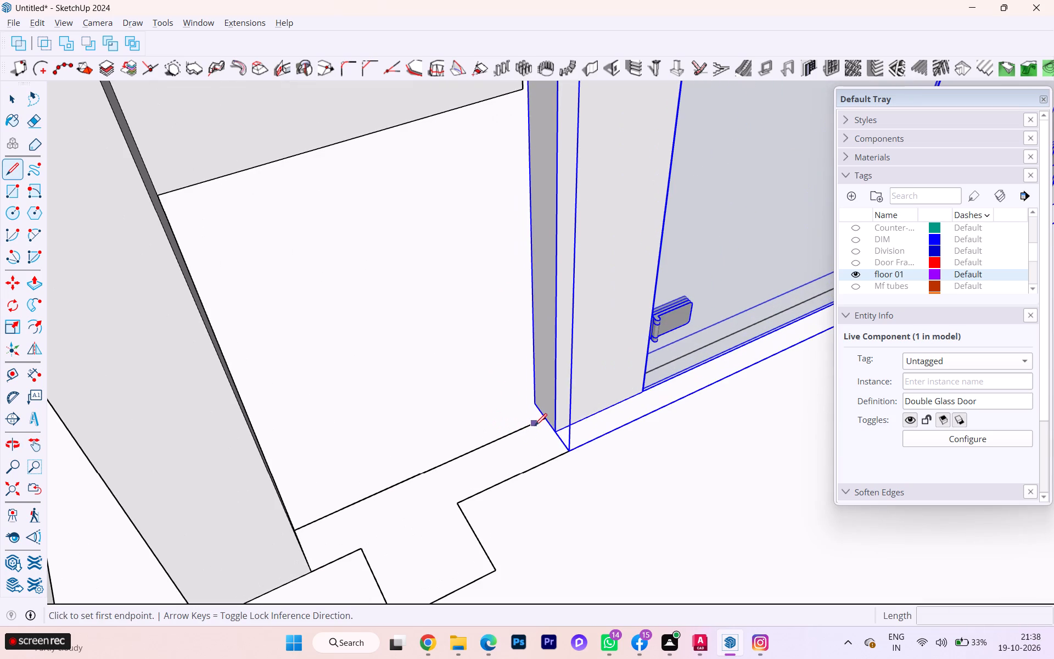
left_click(540, 423)
left_click(558, 454)
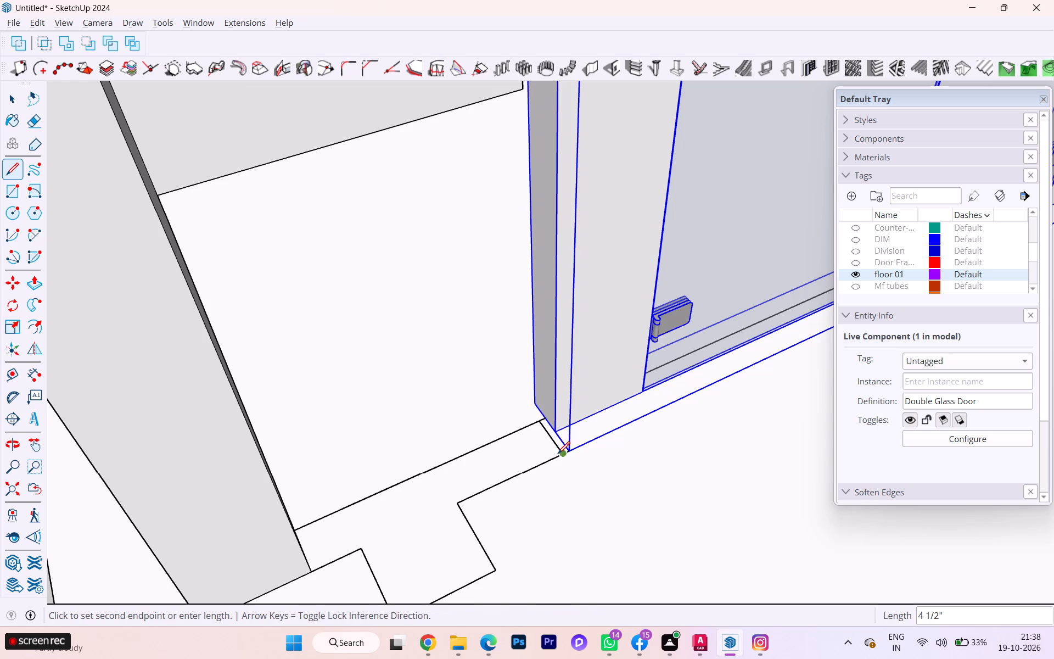
key("space")
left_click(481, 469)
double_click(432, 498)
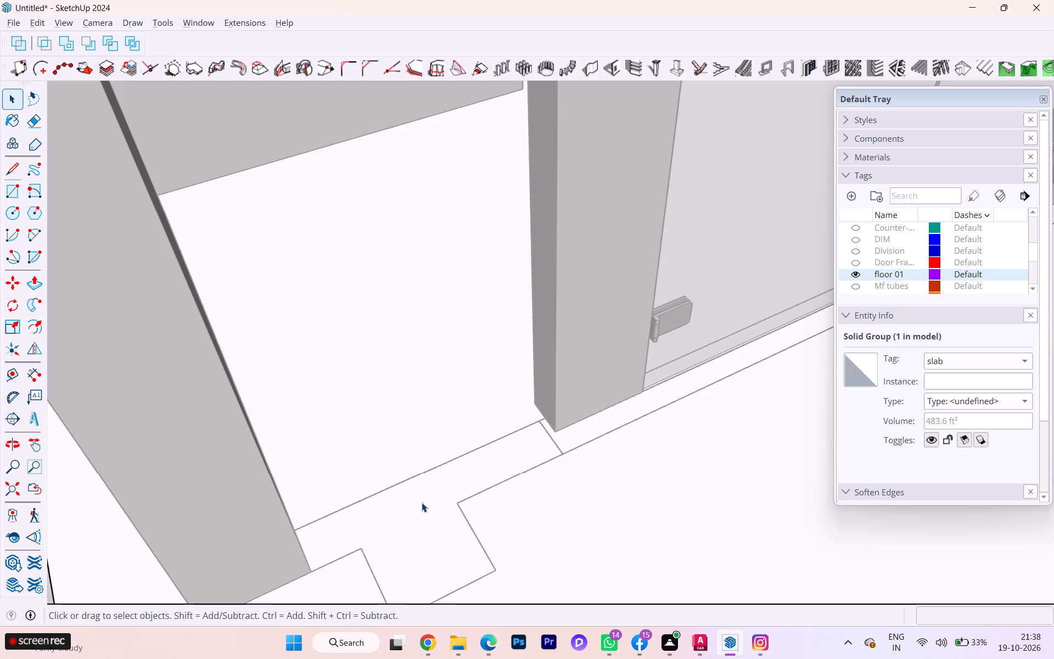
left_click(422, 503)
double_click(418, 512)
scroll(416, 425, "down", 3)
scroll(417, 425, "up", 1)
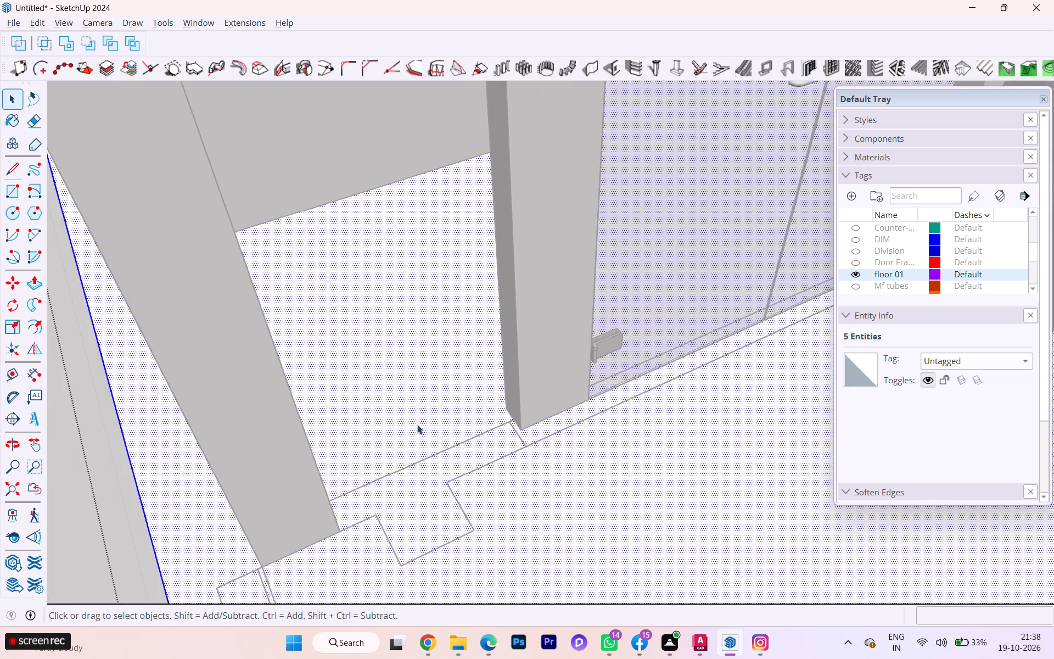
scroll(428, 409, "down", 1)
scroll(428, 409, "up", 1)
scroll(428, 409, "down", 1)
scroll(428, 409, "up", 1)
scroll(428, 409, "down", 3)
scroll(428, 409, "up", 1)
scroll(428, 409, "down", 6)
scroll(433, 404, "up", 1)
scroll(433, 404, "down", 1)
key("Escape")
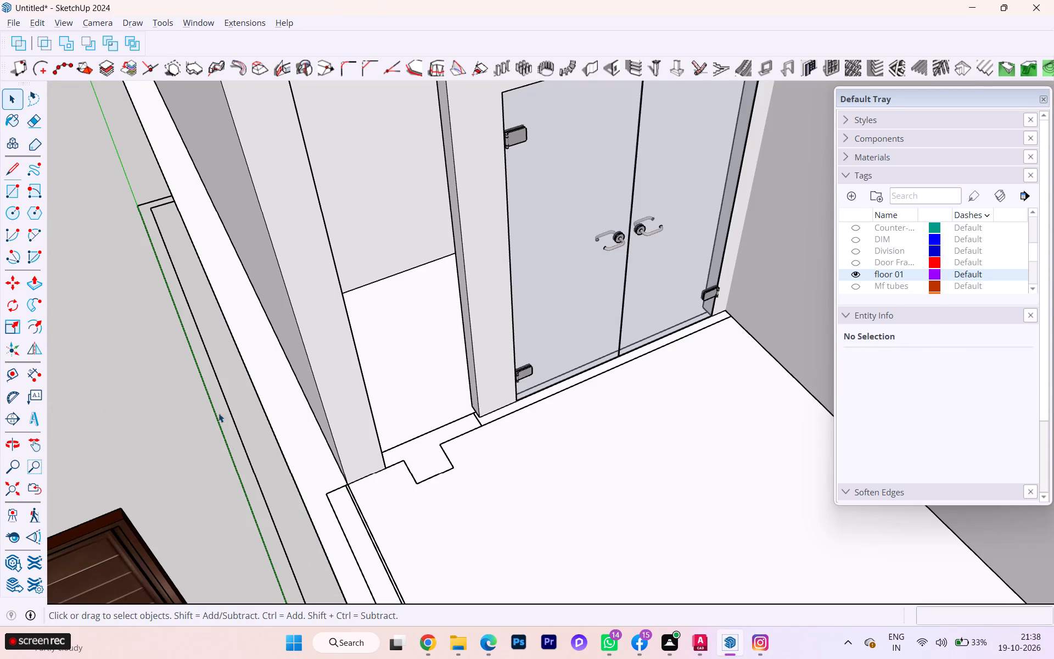
Examine how the glass door sits in the balcony opening between the outer side wall and the front room's wall.
scroll(220, 397, "down", 3)
scroll(255, 369, "up", 1)
middle_click_drag(263, 368, 222, 373)
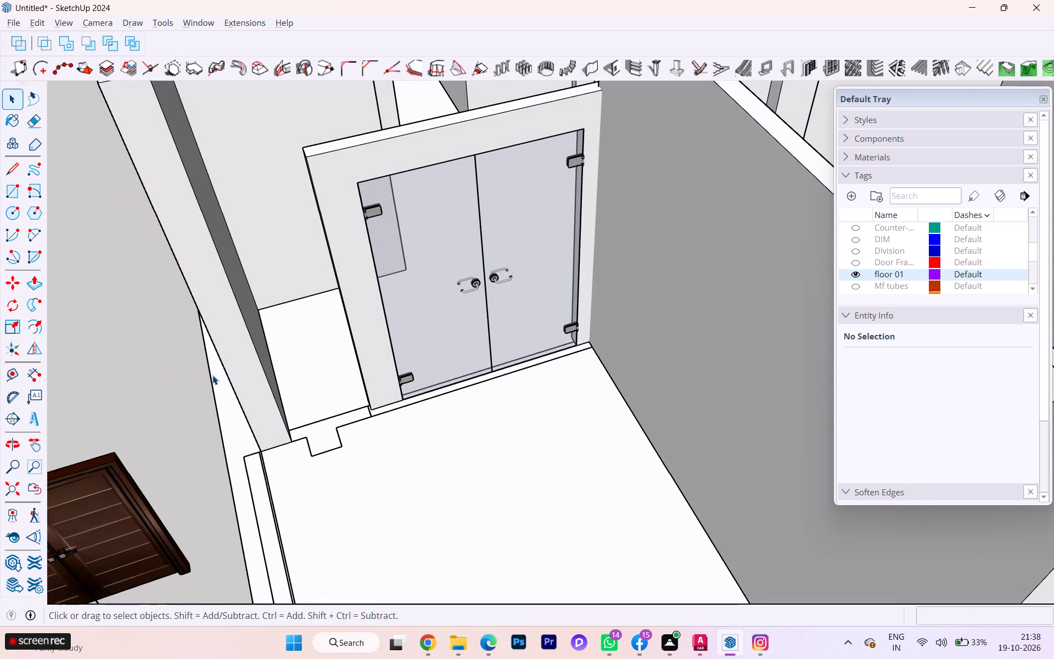
scroll(304, 398, "down", 3)
middle_click_drag(315, 398, 379, 413)
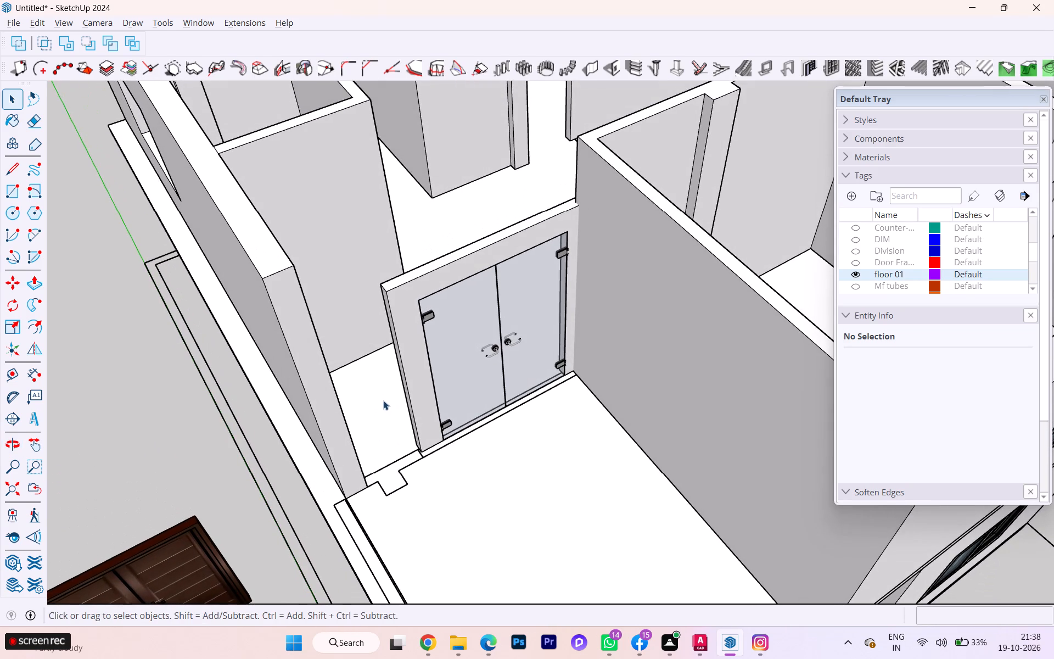
middle_click_drag(383, 380, 390, 378)
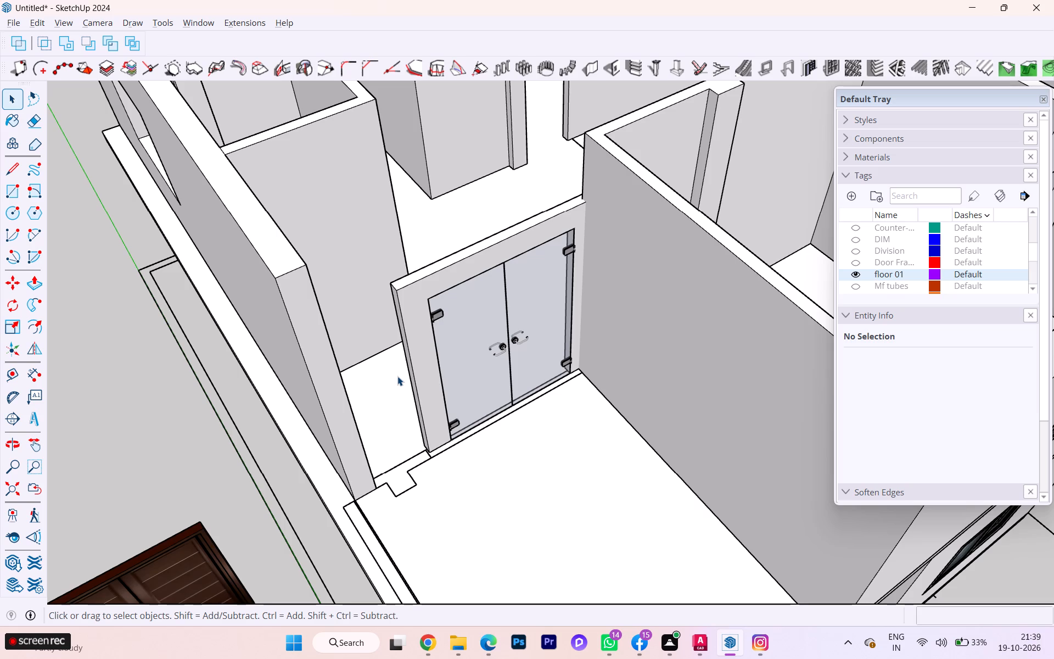
scroll(507, 446, "down", 4)
scroll(506, 445, "up", 1)
scroll(506, 445, "down", 1)
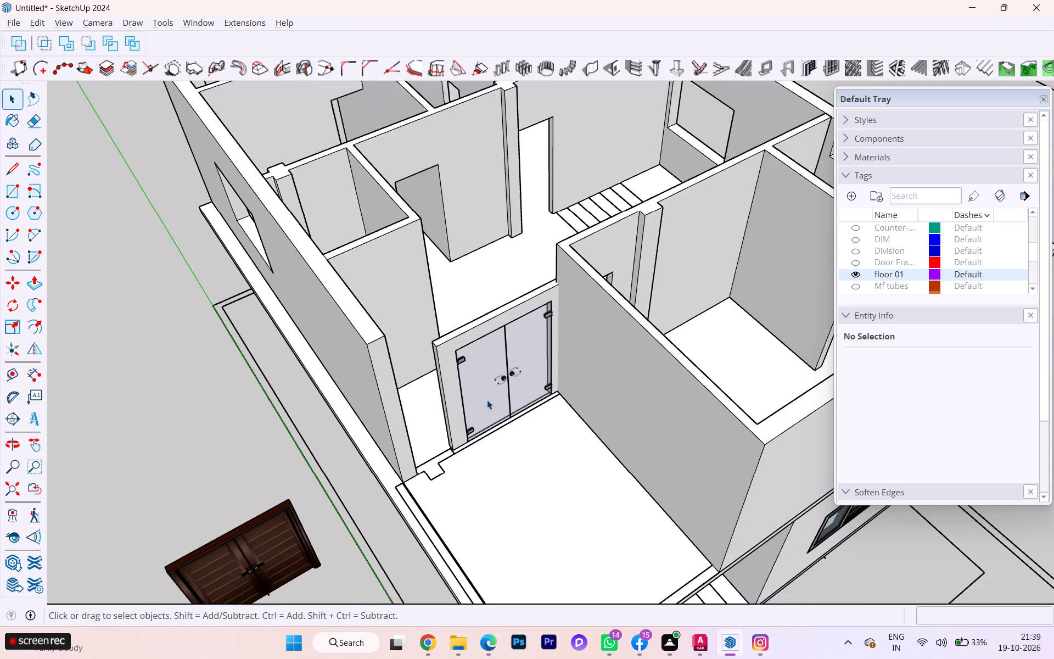
scroll(520, 353, "up", 7)
middle_click_drag(513, 342, 425, 393)
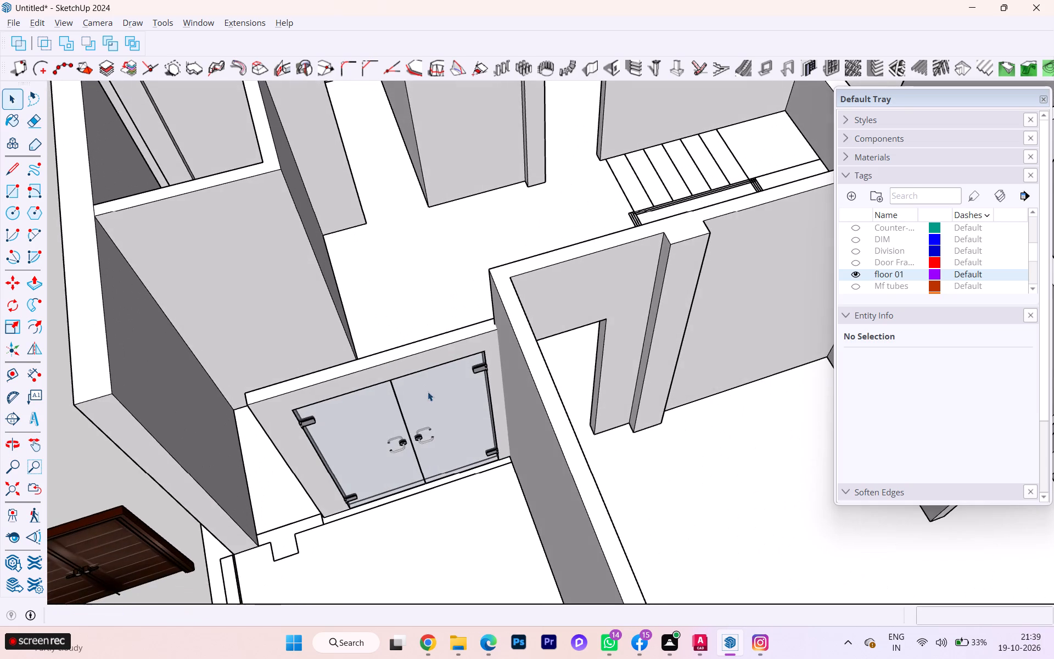
scroll(469, 372, "up", 1)
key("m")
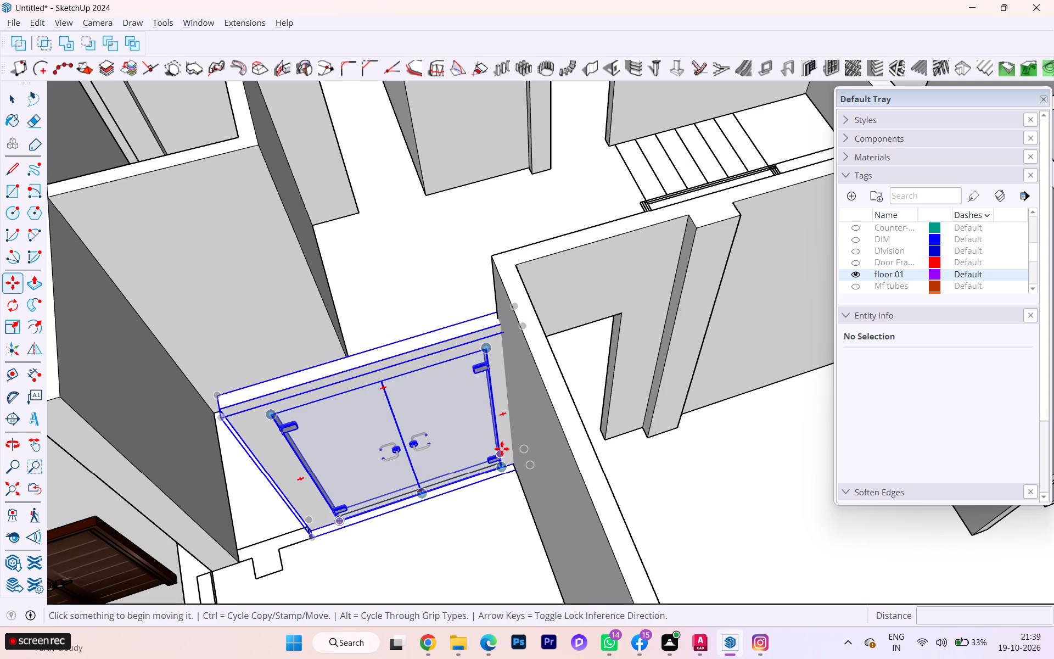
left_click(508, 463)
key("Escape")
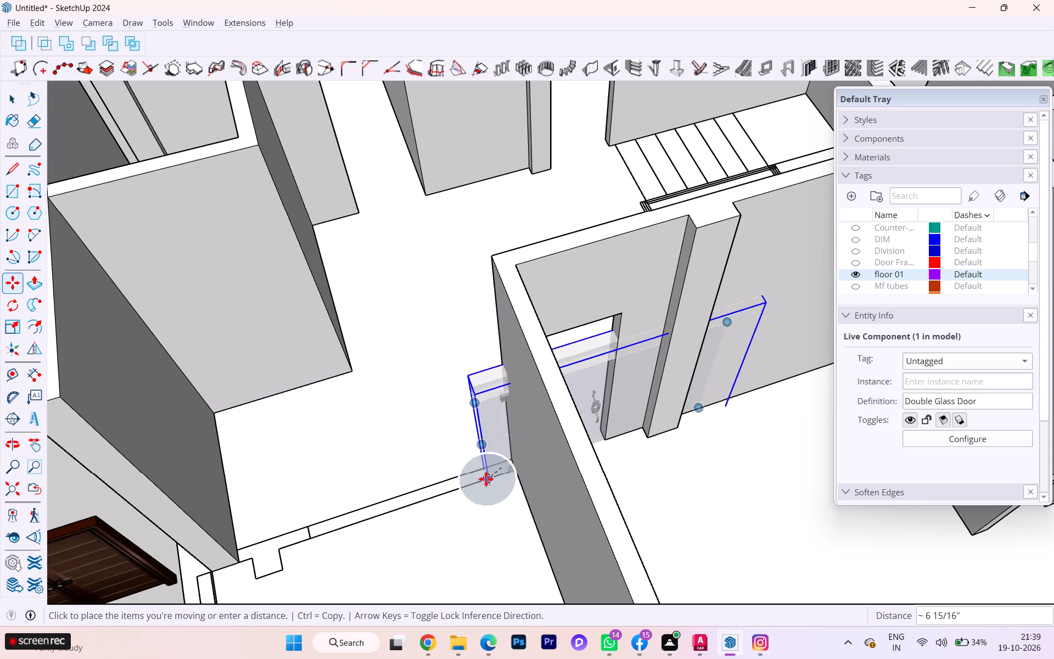
Move the glass door about 5 7/8" by its top front corner along the opening, away from the front room's wall.
scroll(490, 339, "up", 8)
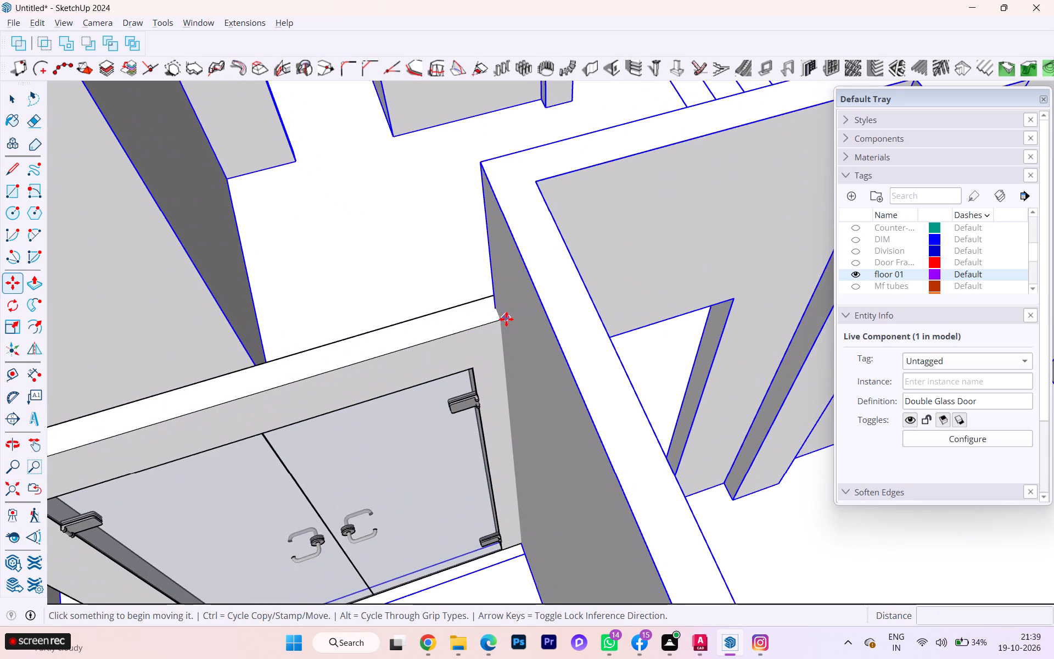
left_click(496, 320)
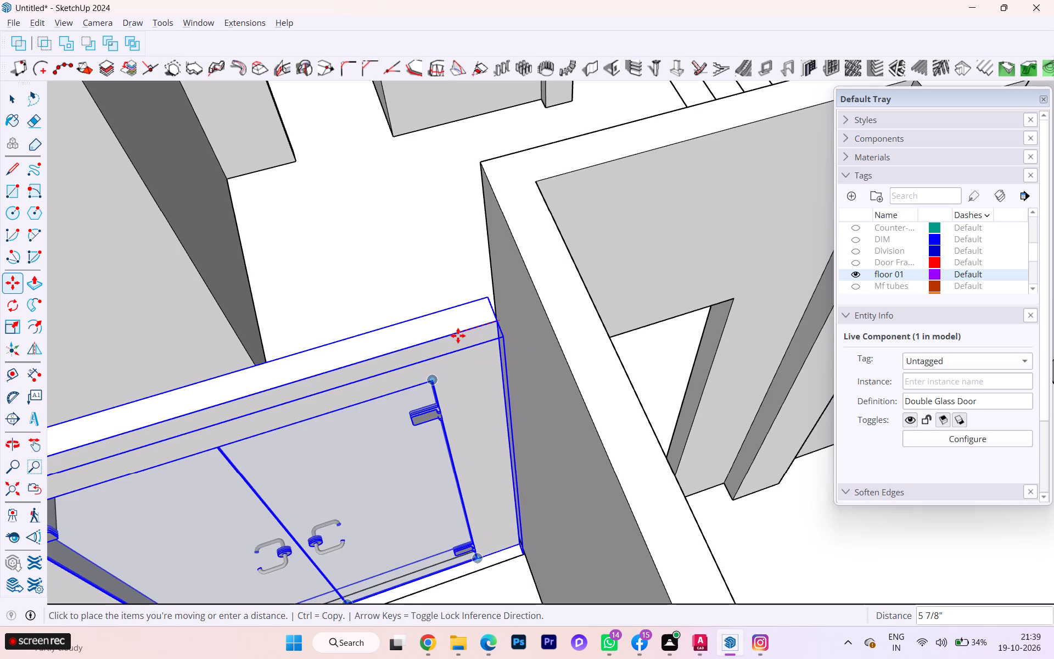
left_click(458, 336)
key("space")
Move the glass door slightly back by its top front corner so its frame meets the front room's wall face.
scroll(519, 360, "down", 2)
middle_click_drag(495, 363, 463, 367)
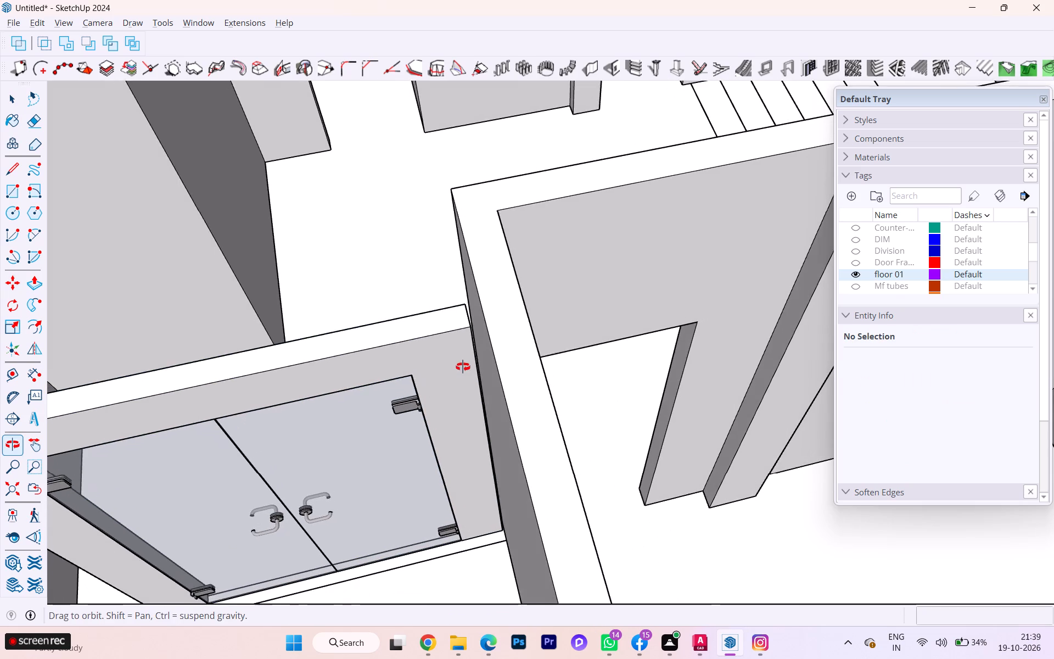
middle_click_drag(463, 367, 458, 366)
scroll(467, 329, "up", 5)
key("m")
scroll(467, 329, "up", 2)
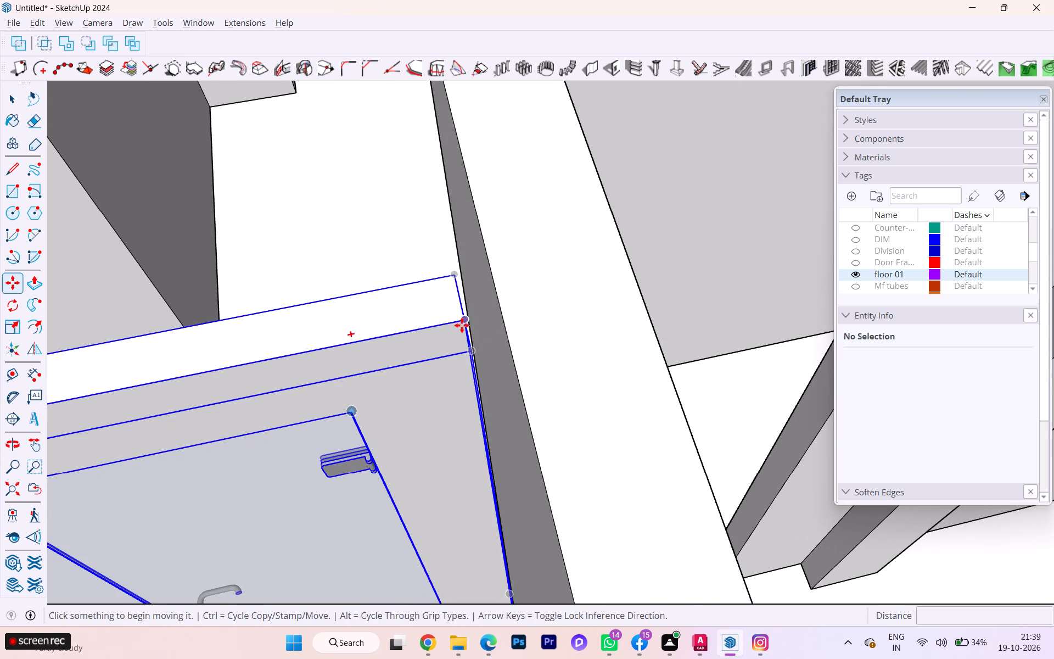
left_click(459, 322)
left_click(467, 320)
key("space")
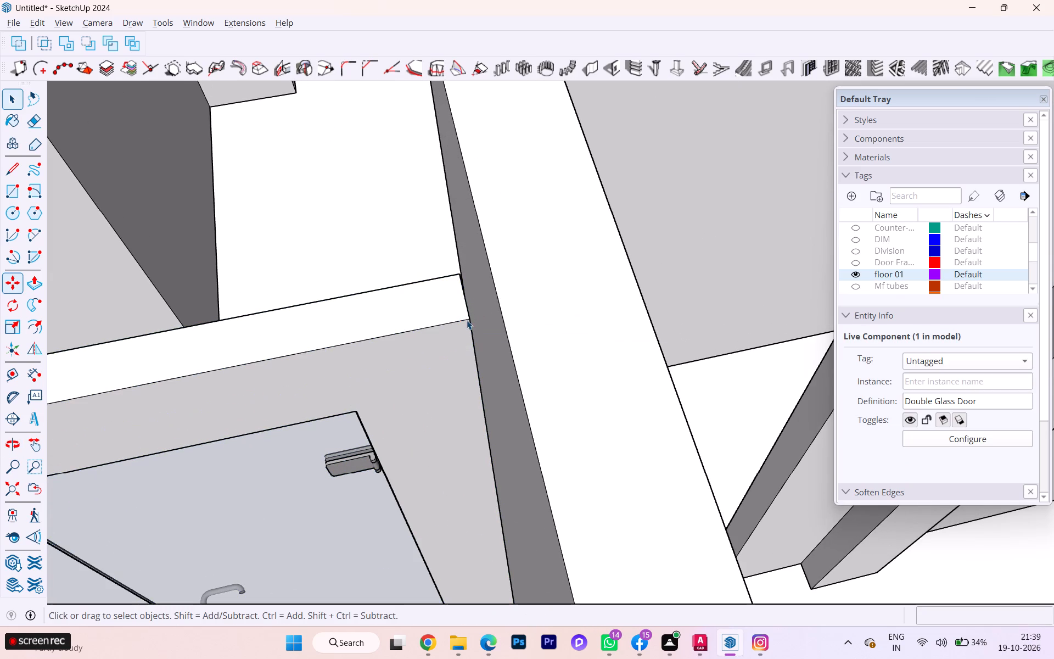
Examine the glass door, the gap beside its frame, and the upper storey's walls from several sides.
scroll(446, 321, "down", 4)
scroll(446, 321, "up", 3)
scroll(446, 321, "down", 11)
scroll(445, 325, "up", 4)
scroll(445, 327, "down", 3)
middle_click_drag(444, 372, 467, 324)
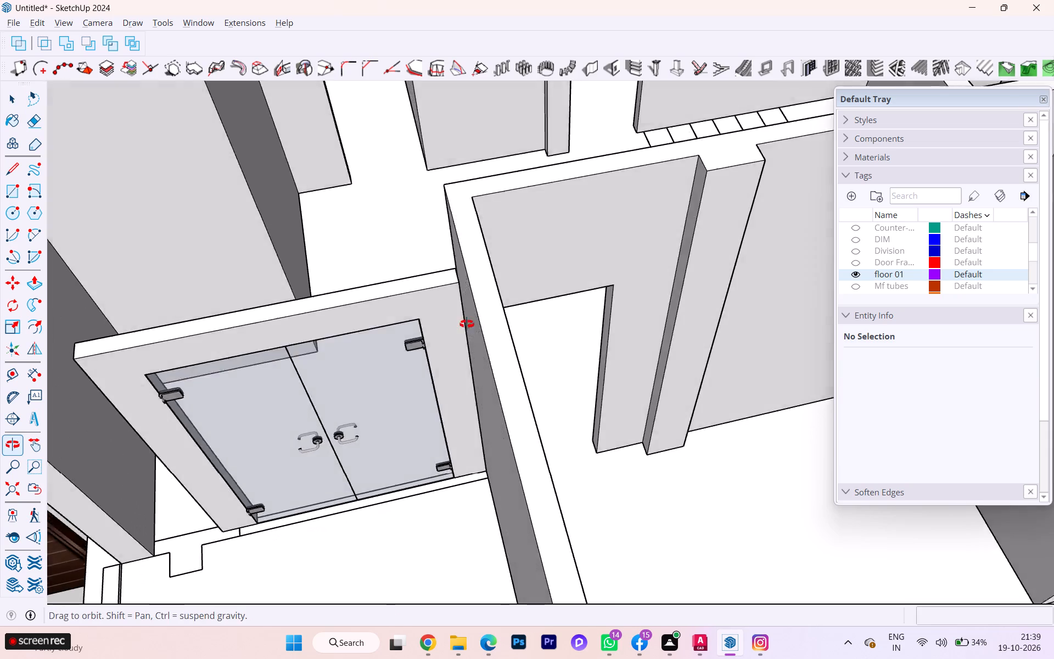
middle_click_drag(467, 324, 500, 292)
scroll(416, 383, "down", 6)
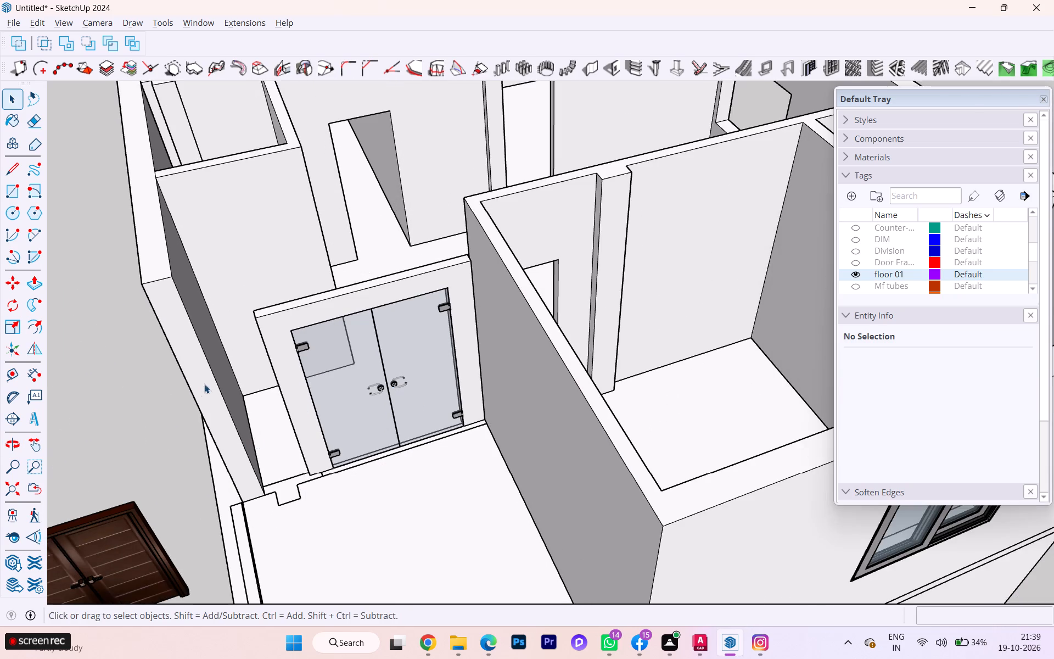
scroll(205, 386, "down", 1)
middle_click_drag(205, 387, 48, 416)
scroll(104, 342, "down", 1)
middle_click_drag(114, 343, 228, 338)
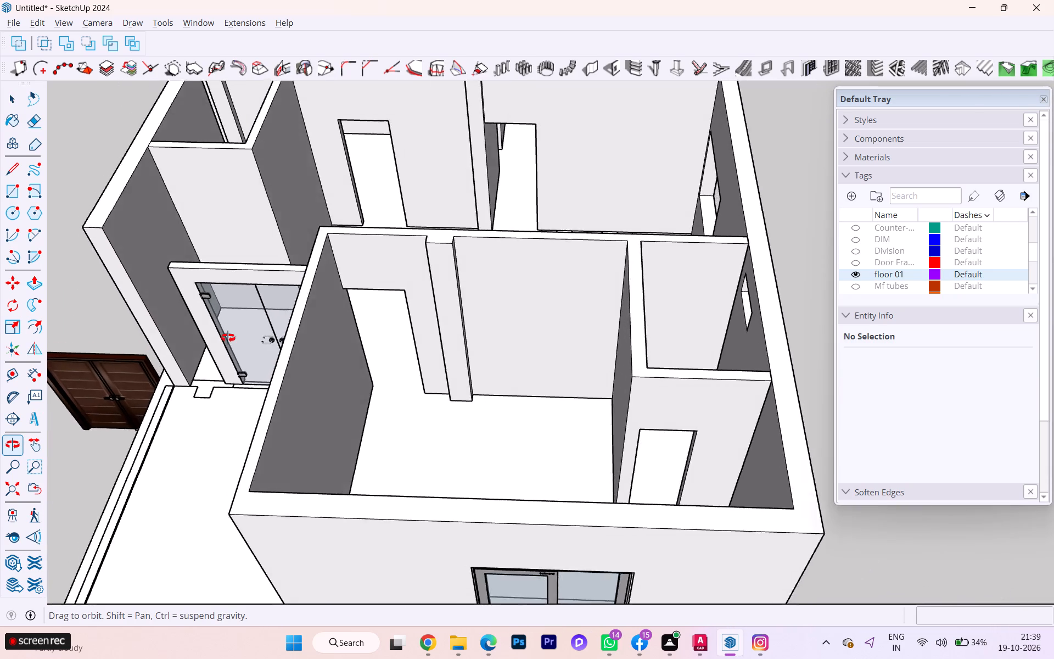
middle_click_drag(228, 338, 419, 296)
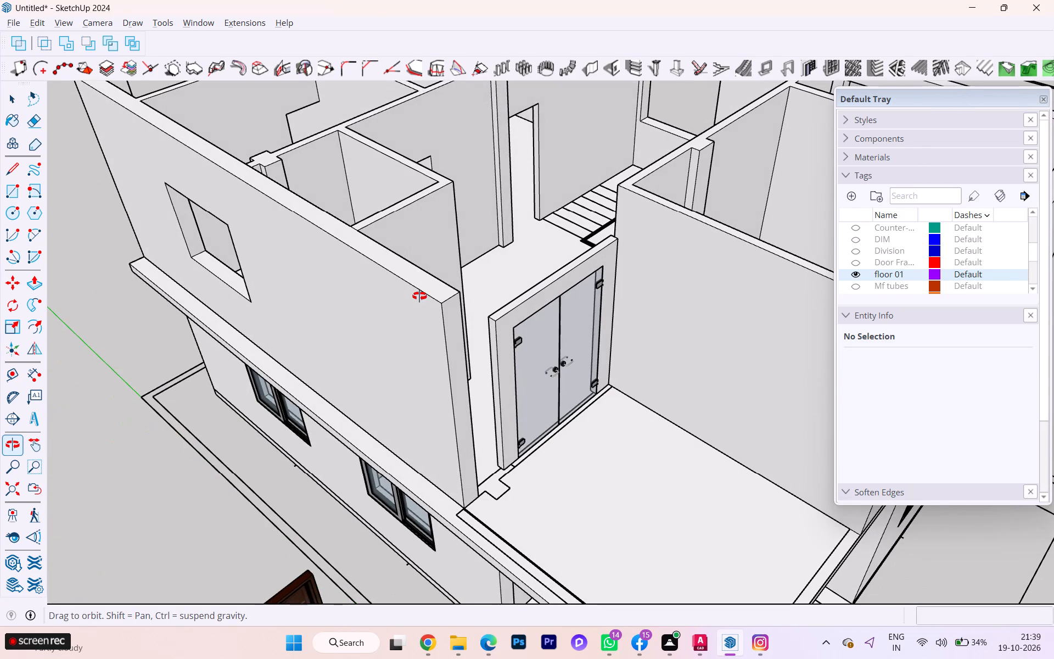
middle_click_drag(419, 296, 400, 309)
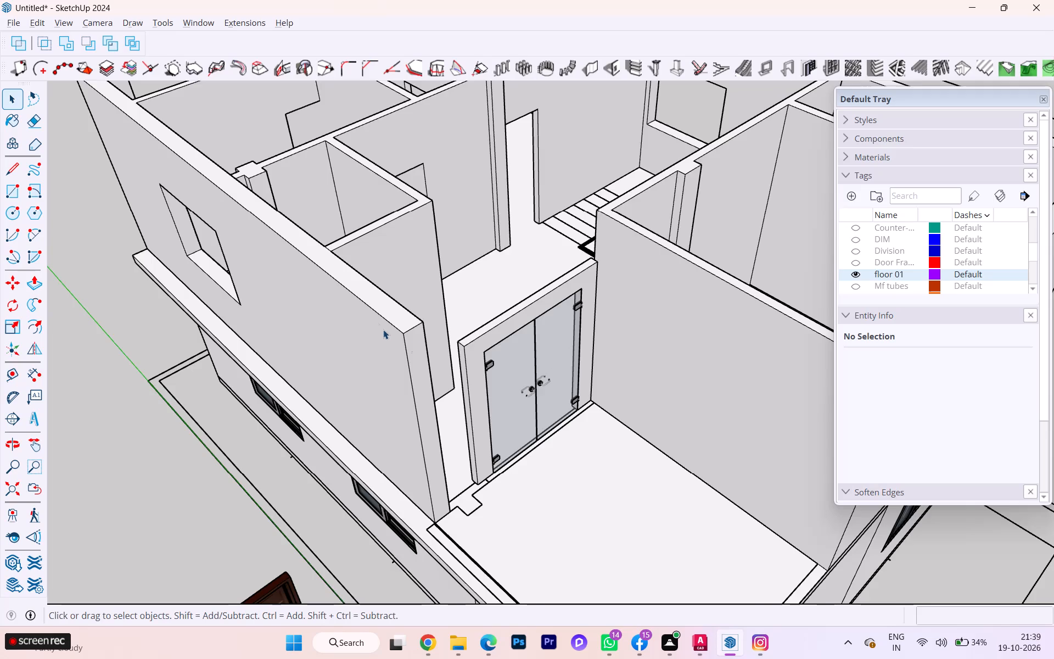
scroll(414, 349, "down", 3)
scroll(434, 407, "down", 1)
scroll(435, 408, "up", 1)
scroll(436, 410, "down", 2)
middle_click_drag(445, 421, 171, 334)
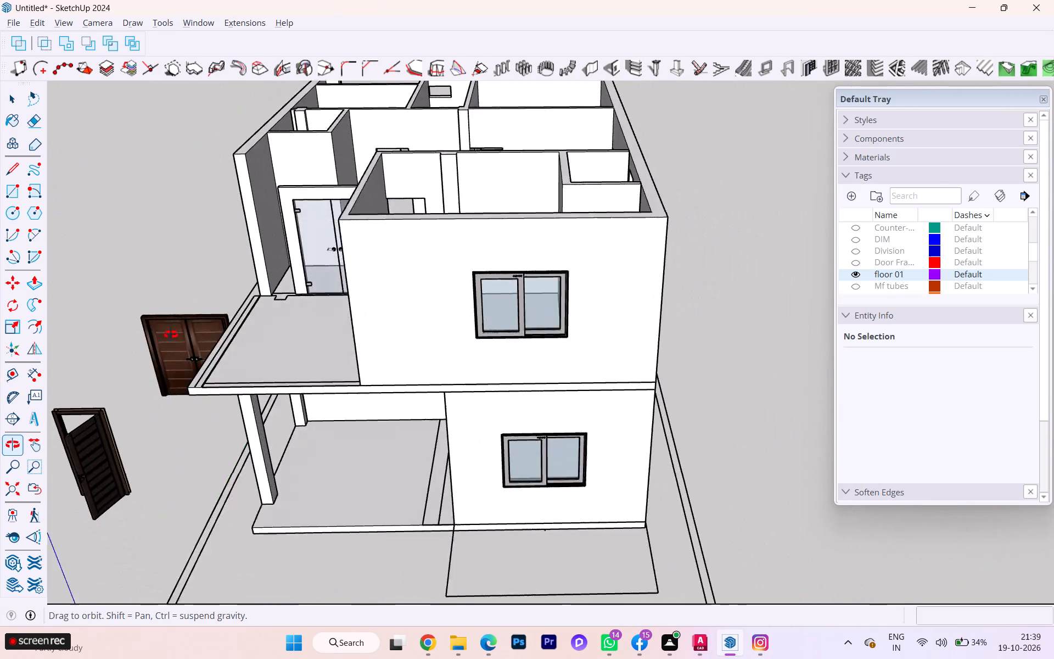
middle_click_drag(171, 334, 74, 420)
scroll(56, 355, "down", 1)
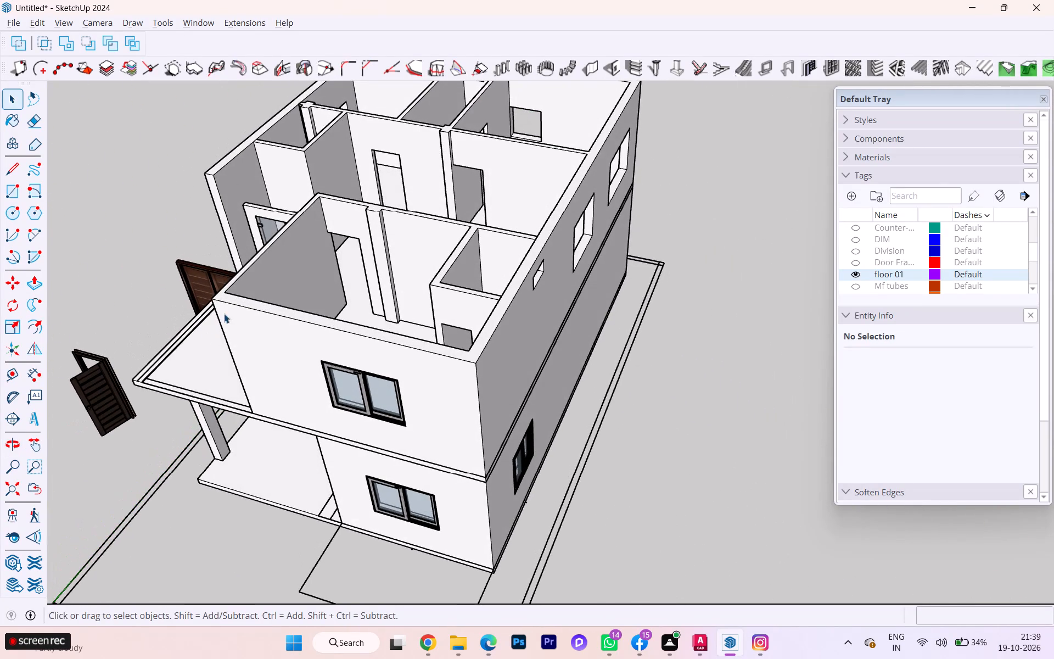
scroll(229, 290, "down", 1)
scroll(231, 259, "up", 2)
scroll(165, 188, "down", 2)
scroll(168, 190, "up", 3)
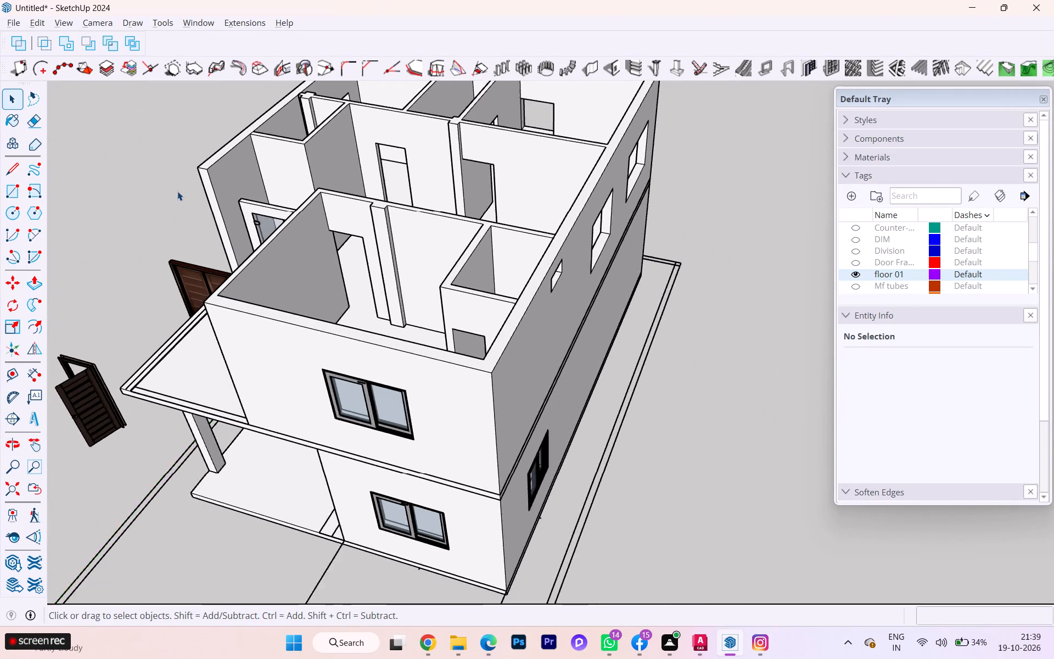
Inside the upper-storey walls group, copy the inner vertical edge of the balcony-side wall end 4.5" along the wall face.
scroll(177, 191, "up", 6)
scroll(218, 190, "down", 2)
scroll(218, 190, "up", 2)
left_click(239, 205)
double_click(241, 199)
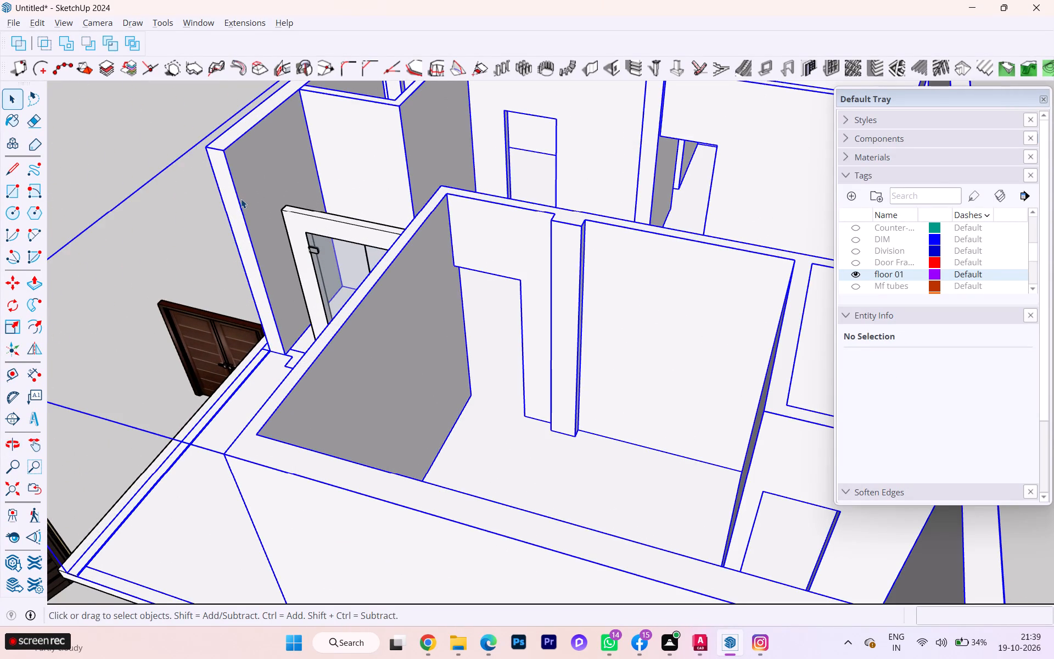
left_click(240, 204)
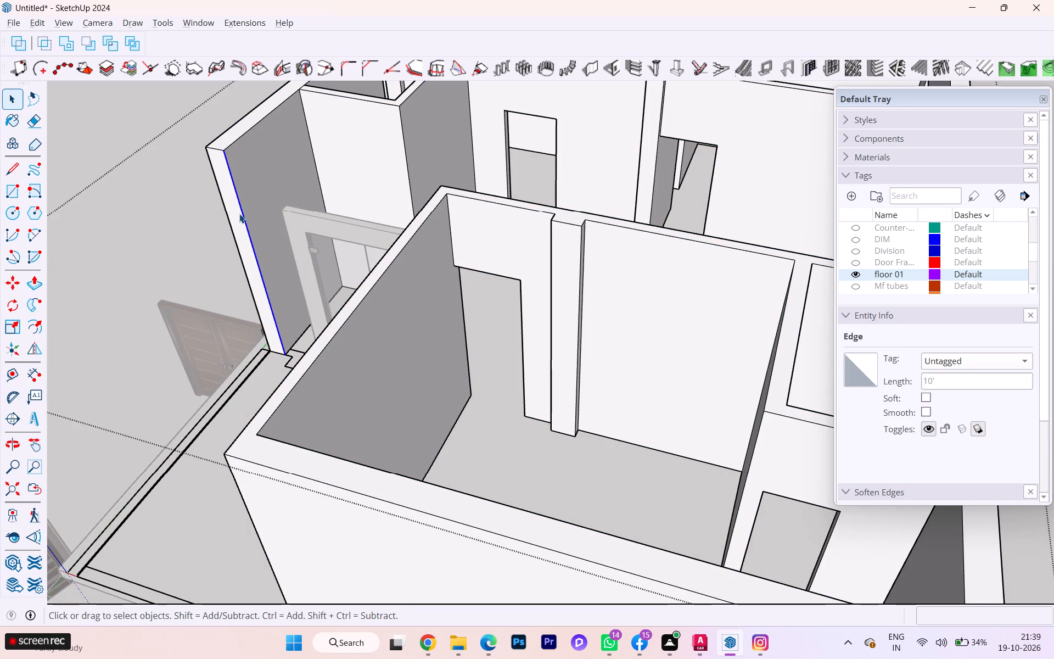
key("m")
left_click(251, 231)
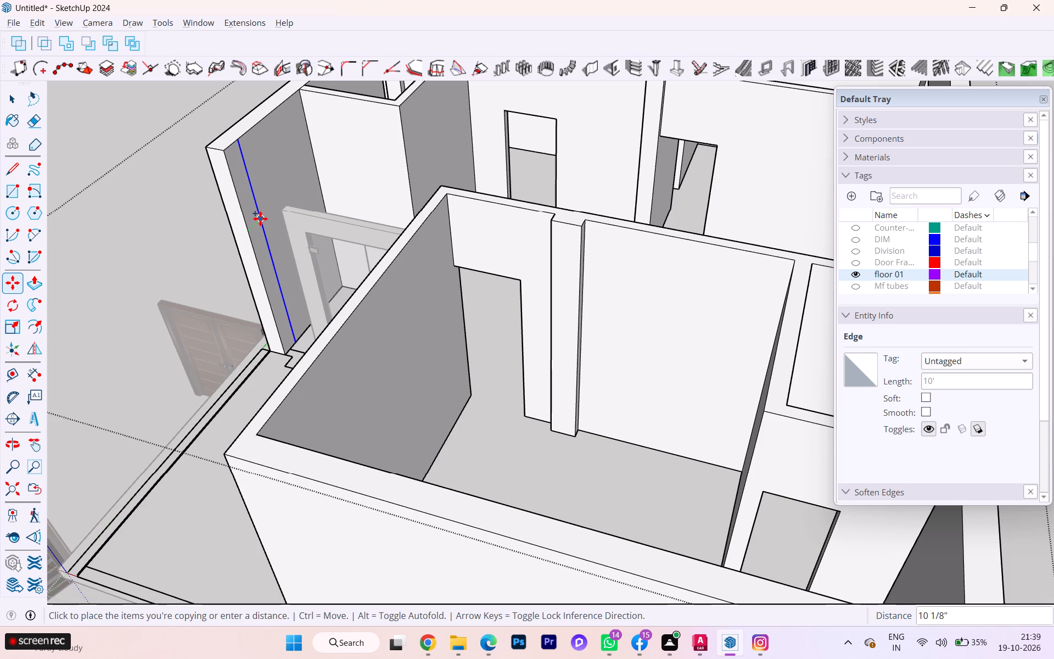
type("4.5")
key("Return")
key("space")
key("space")
Push/Pull the narrow wall-end strip 1' 7 3/8" toward the glass door frame to close the gap, and leave the walls group.
scroll(245, 244, "up", 3)
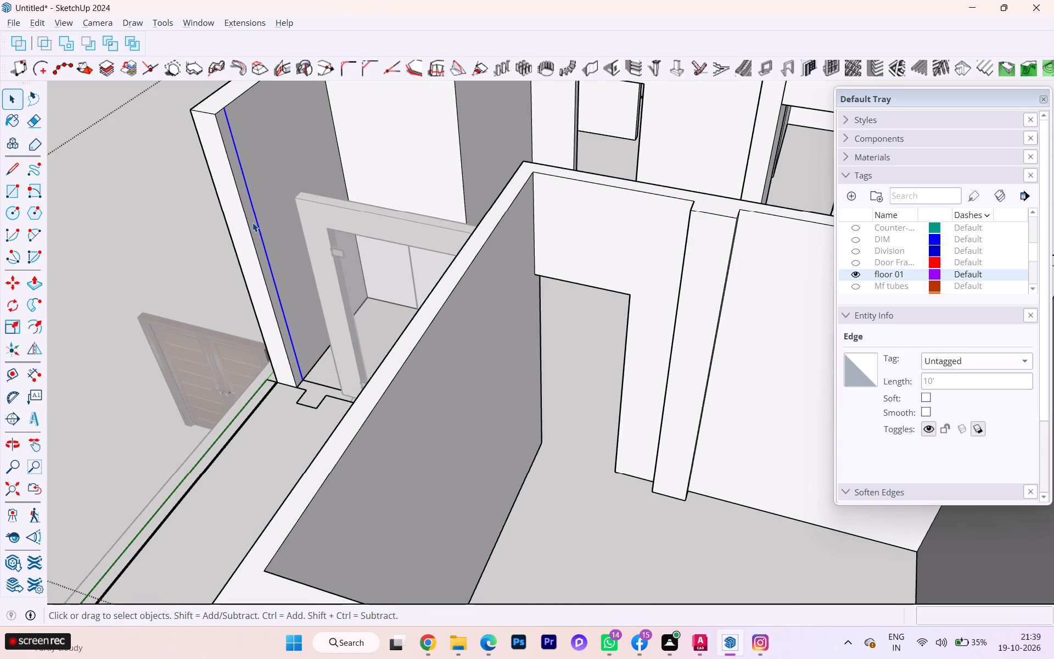
left_click(253, 222)
key("p")
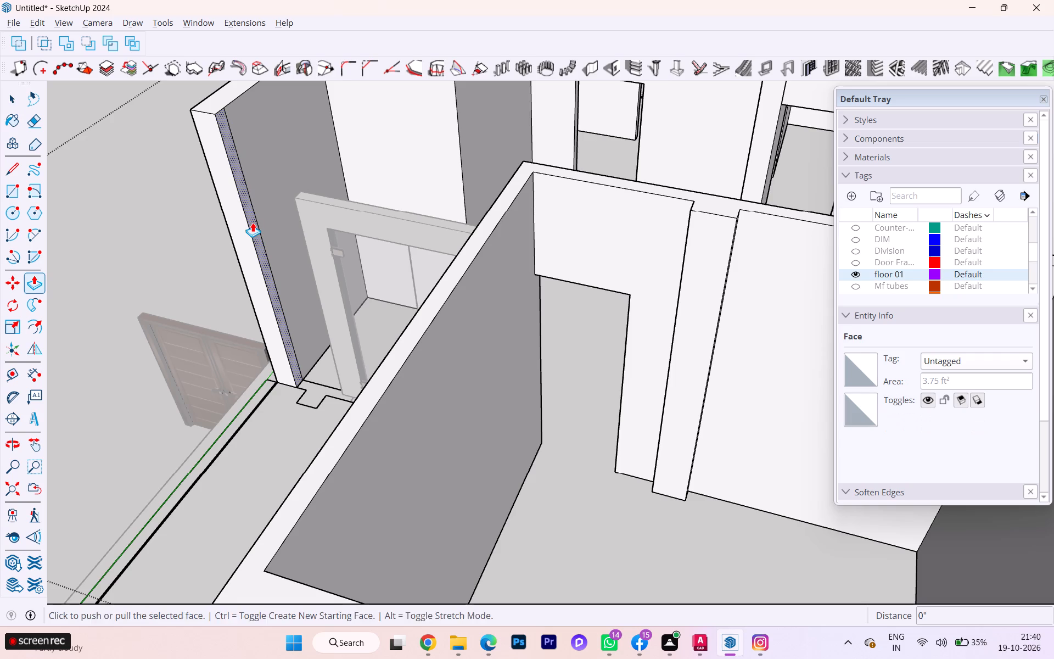
left_click(253, 222)
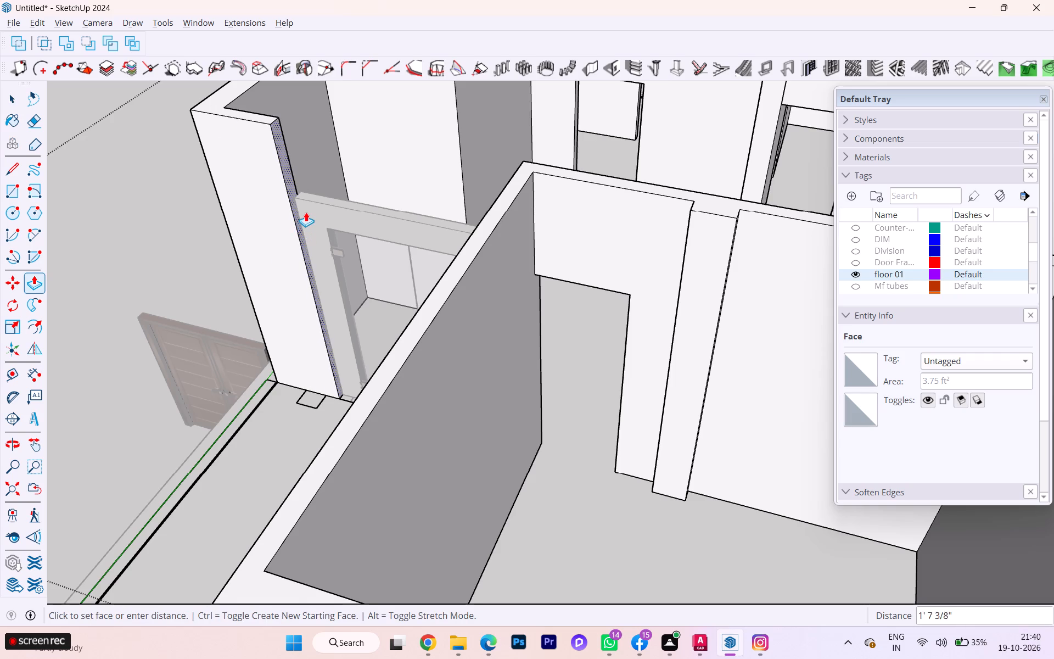
left_click(299, 199)
key("space")
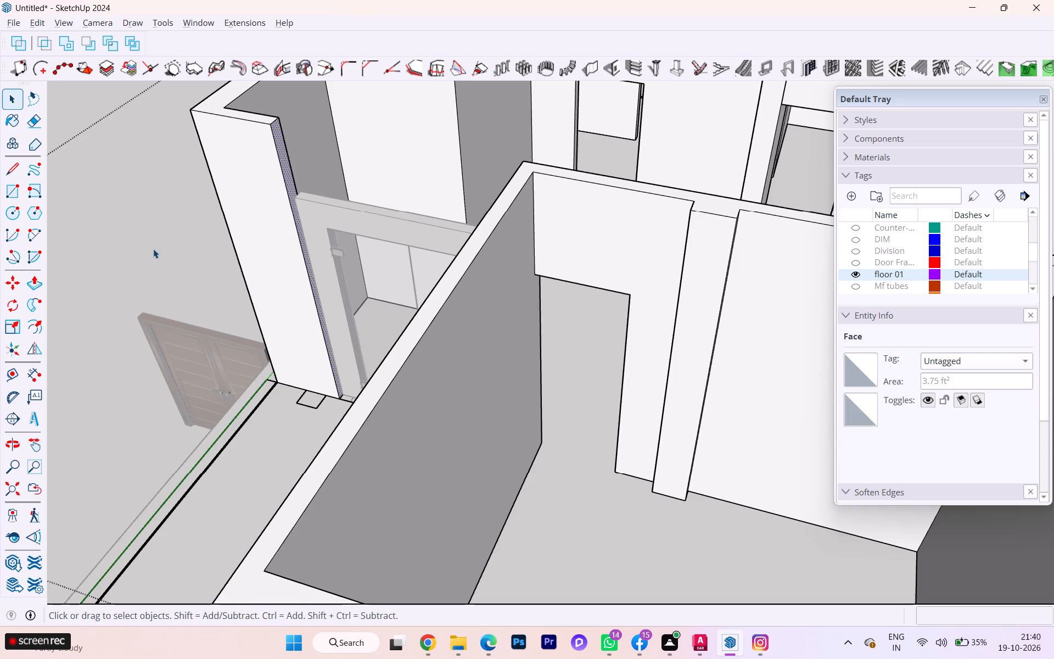
left_click(153, 249)
scroll(232, 251, "down", 1)
middle_click_drag(234, 253, 361, 278)
left_click(266, 254)
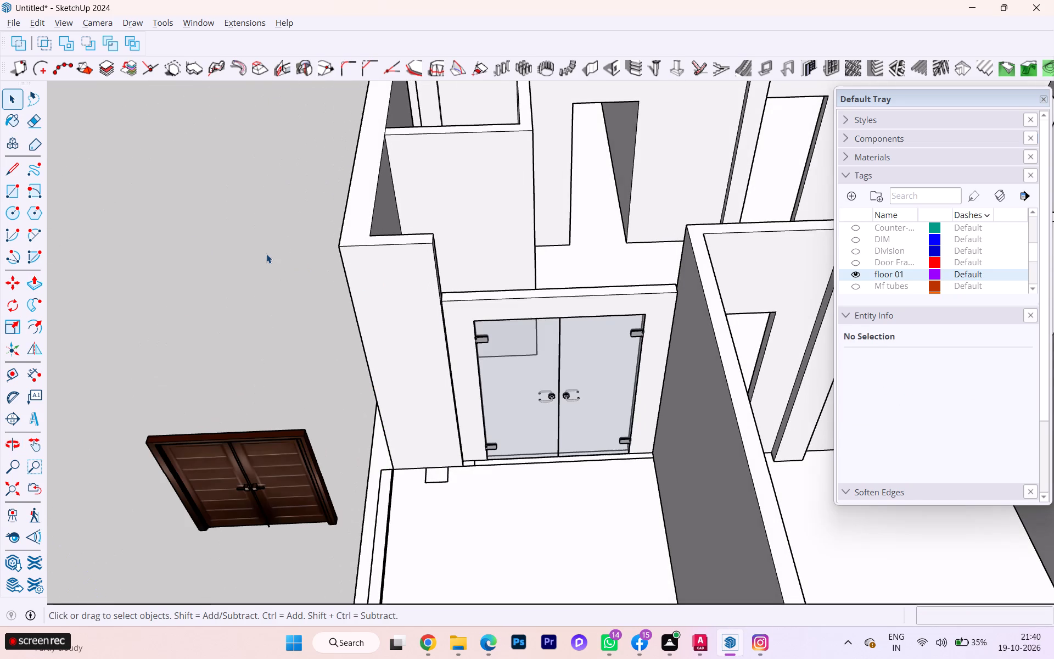
Inside the upper-storey walls group, copy the wall end's top edge 2' 1 1/2" down its face beside the glass door.
left_click(553, 320)
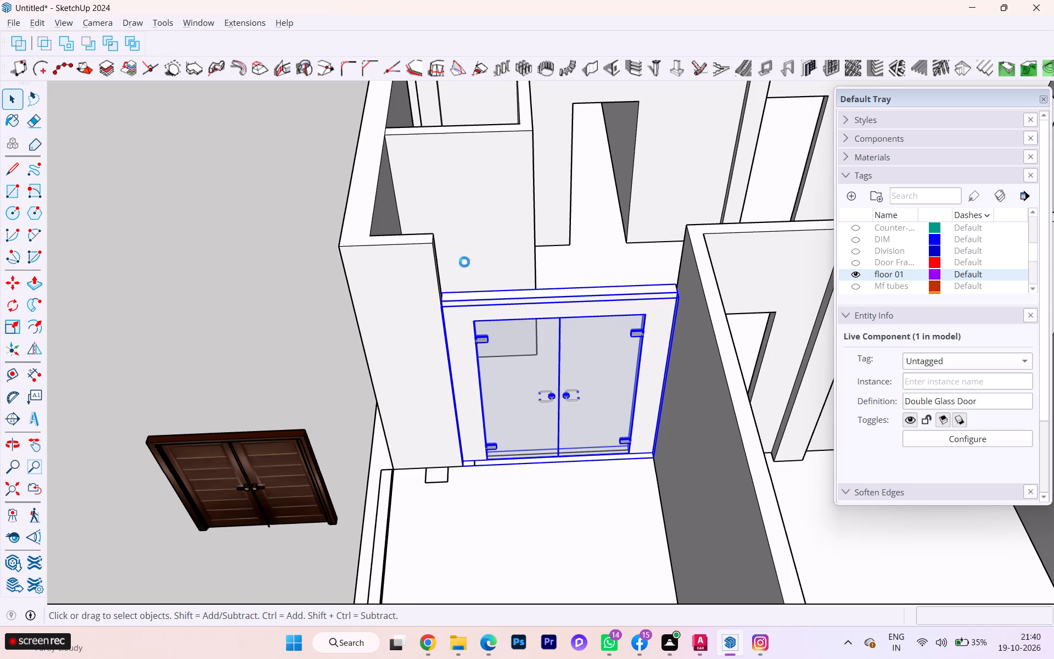
middle_click_drag(463, 282, 287, 274)
scroll(425, 274, "down", 2)
middle_click_drag(438, 284, 231, 267)
key("space")
scroll(346, 177, "up", 4)
scroll(332, 176, "down", 4)
scroll(332, 176, "up", 6)
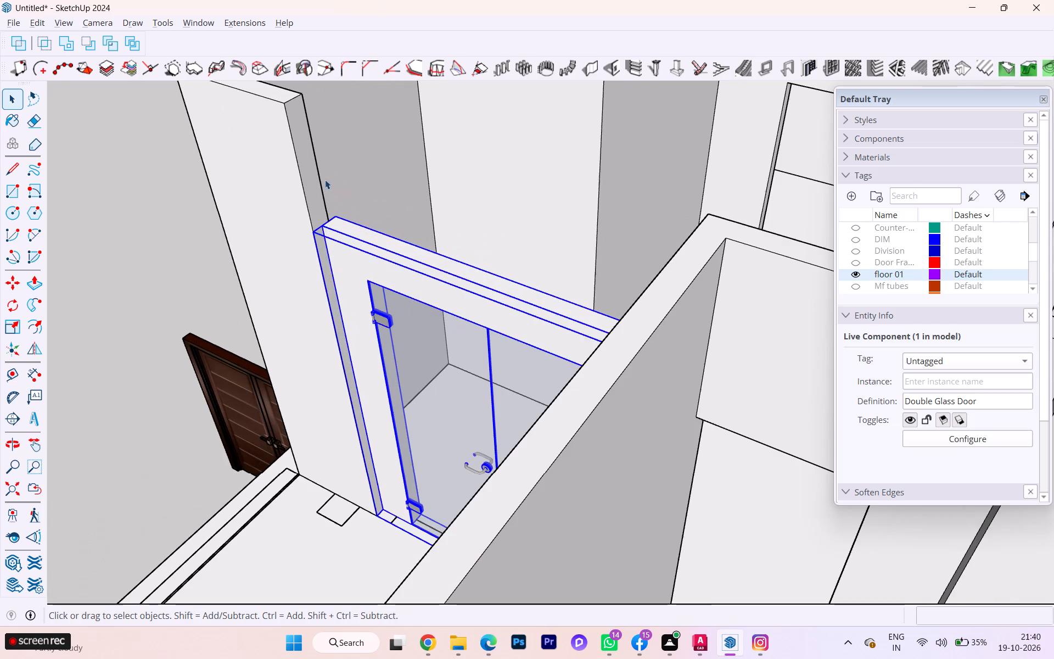
left_click(318, 183)
double_click(310, 169)
left_click(308, 164)
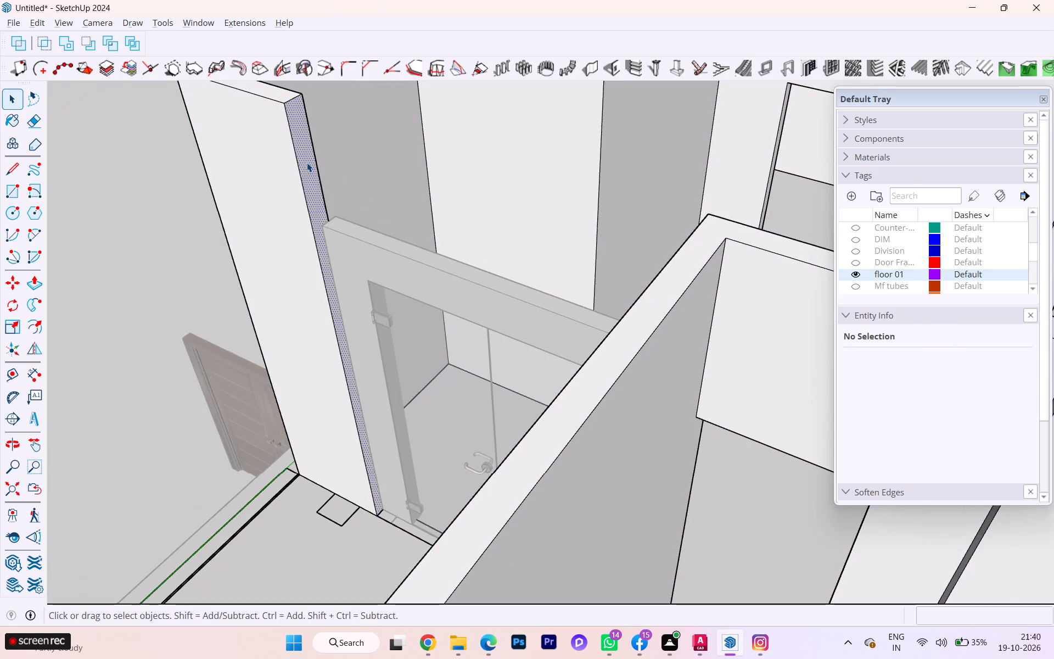
left_click(289, 100)
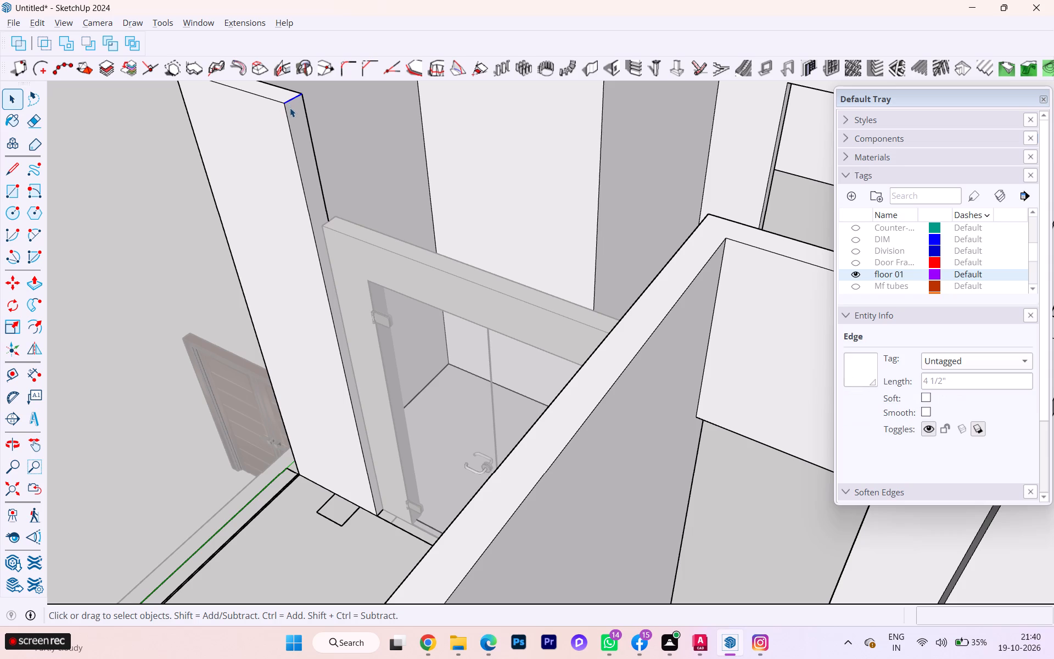
key("m")
left_click(286, 104)
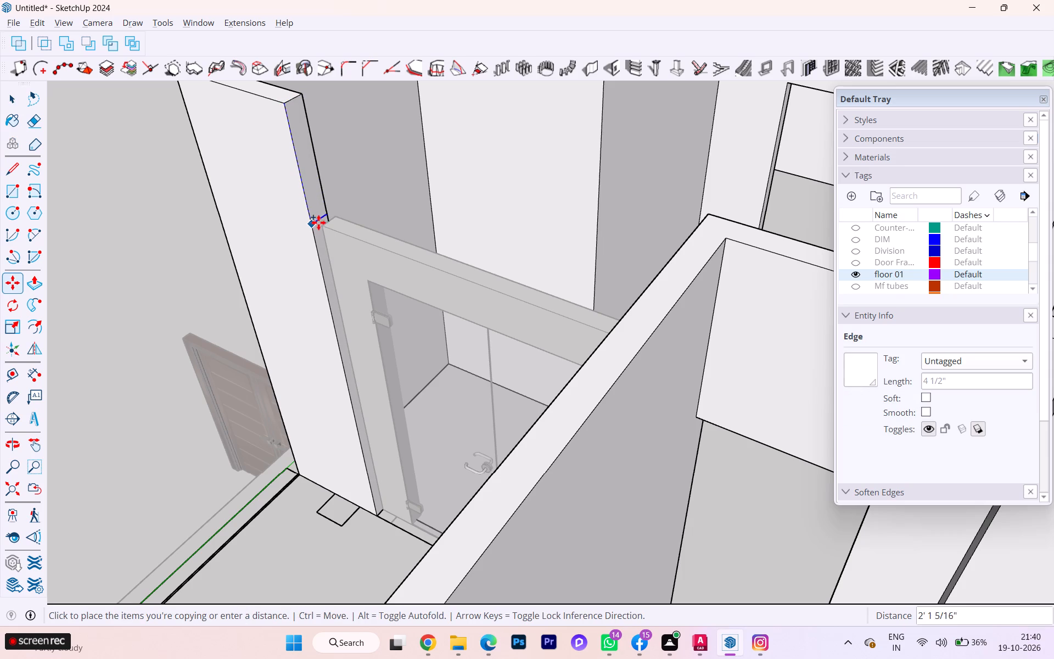
key("Up")
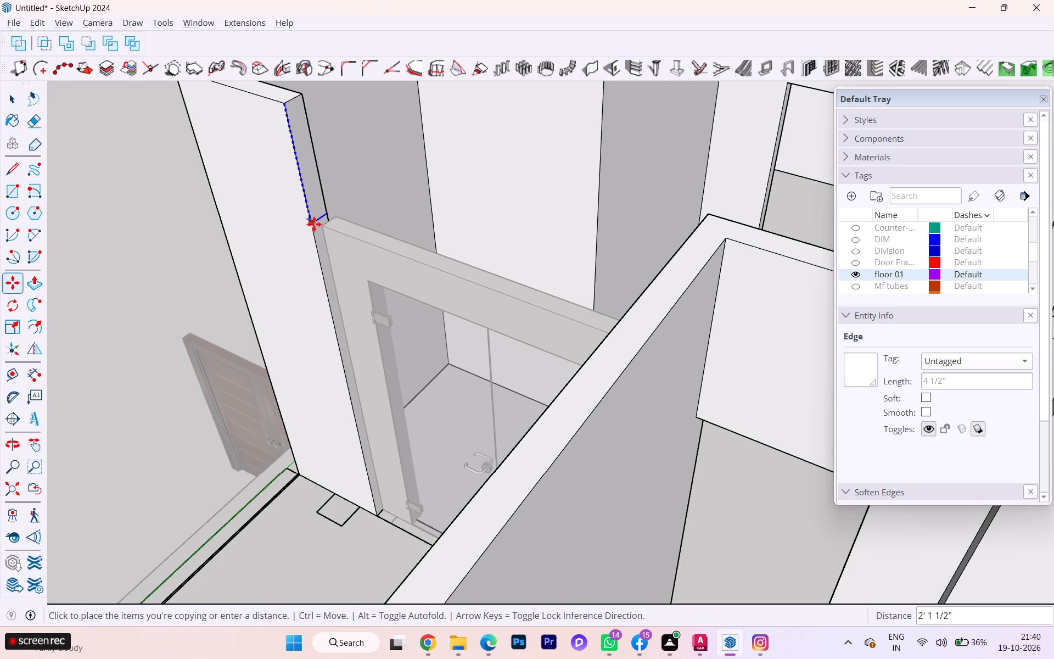
left_click(314, 224)
key("space")
Push/Pull the upper part of the wall end across above the glass door to the adjoining room wall, and leave the walls group.
left_click(306, 164)
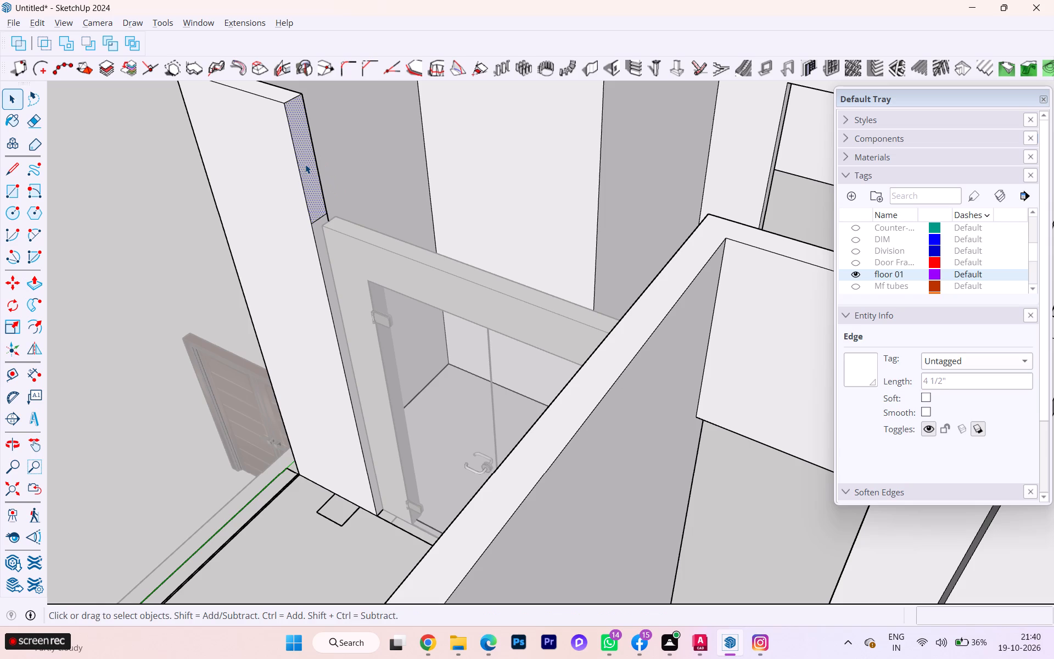
key("p")
left_click(304, 165)
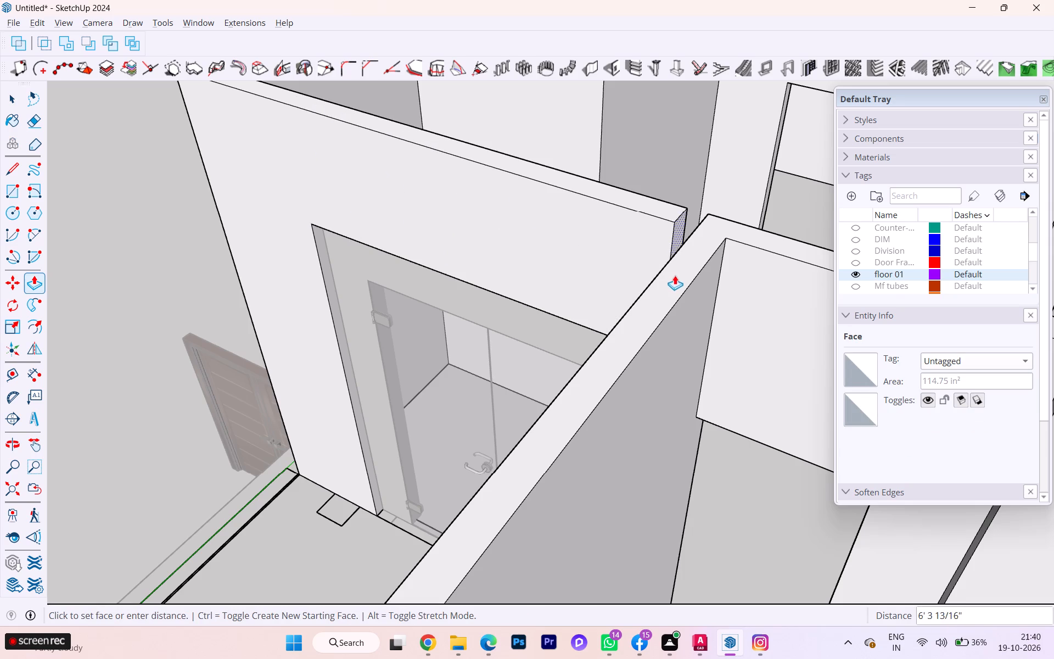
left_click(681, 253)
key("space")
scroll(325, 261, "down", 1)
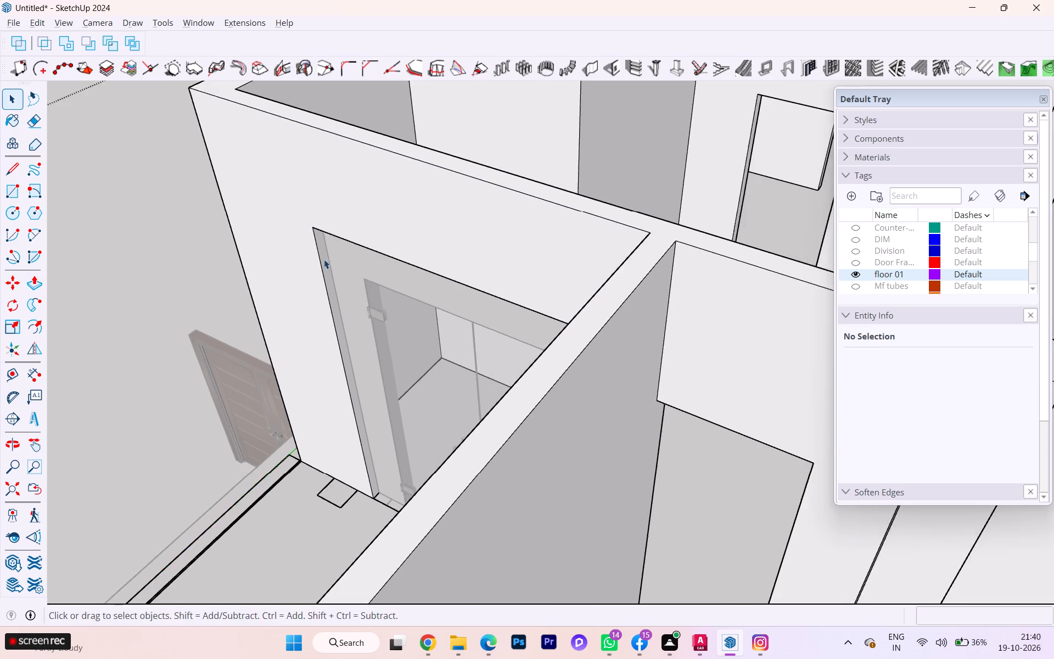
middle_click_drag(324, 259, 379, 225)
left_click(205, 231)
left_click(205, 228)
scroll(233, 293, "down", 1)
scroll(233, 293, "up", 3)
scroll(233, 293, "down", 4)
scroll(234, 293, "up", 3)
scroll(234, 293, "down", 9)
scroll(313, 320, "up", 3)
scroll(314, 320, "down", 3)
left_click(184, 331)
left_click(150, 205)
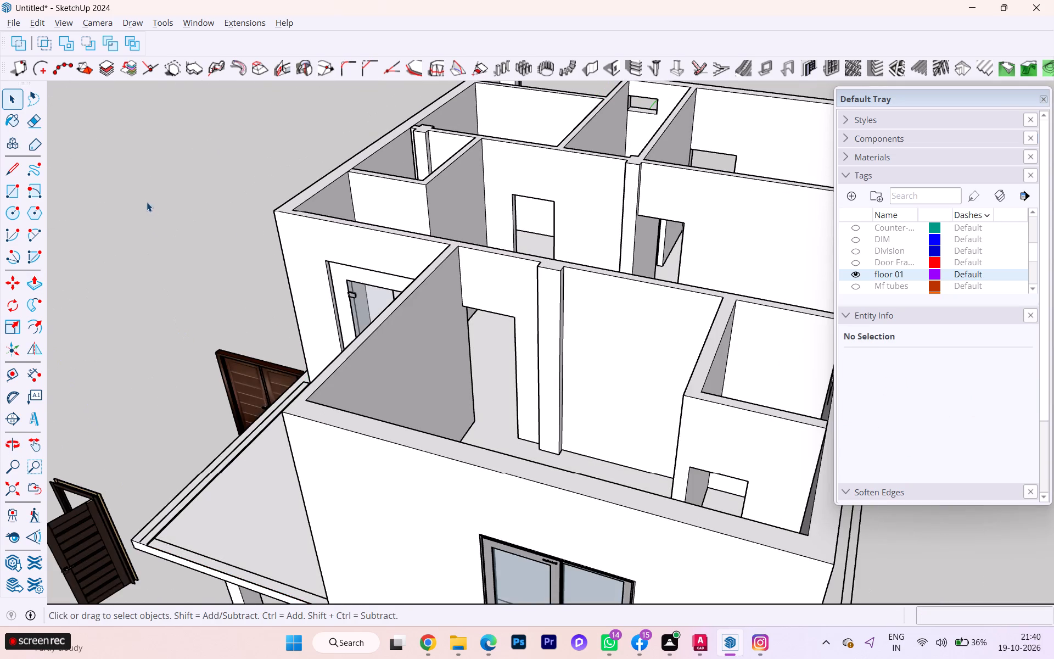
Inside the walls group, Push/Pull the underside of the wall above the glass door down 1 15/16" to the frame, and leave the group.
scroll(183, 282, "down", 1)
middle_click_drag(228, 306, 368, 306)
scroll(452, 317, "up", 1)
scroll(456, 317, "down", 1)
scroll(457, 317, "up", 18)
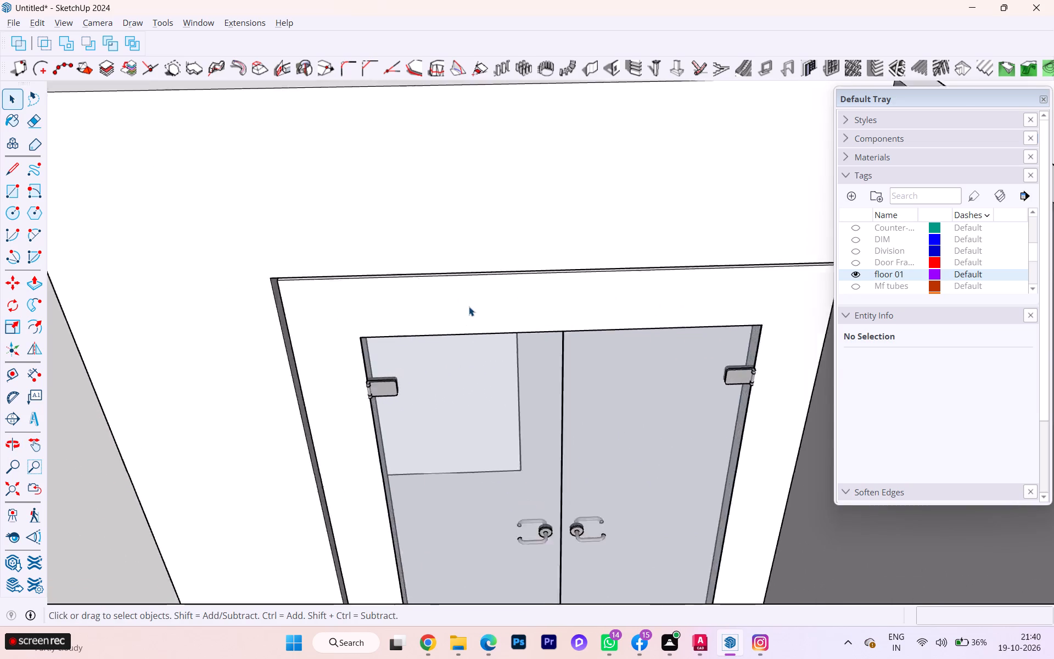
scroll(469, 306, "up", 2)
middle_click_drag(424, 293, 421, 98)
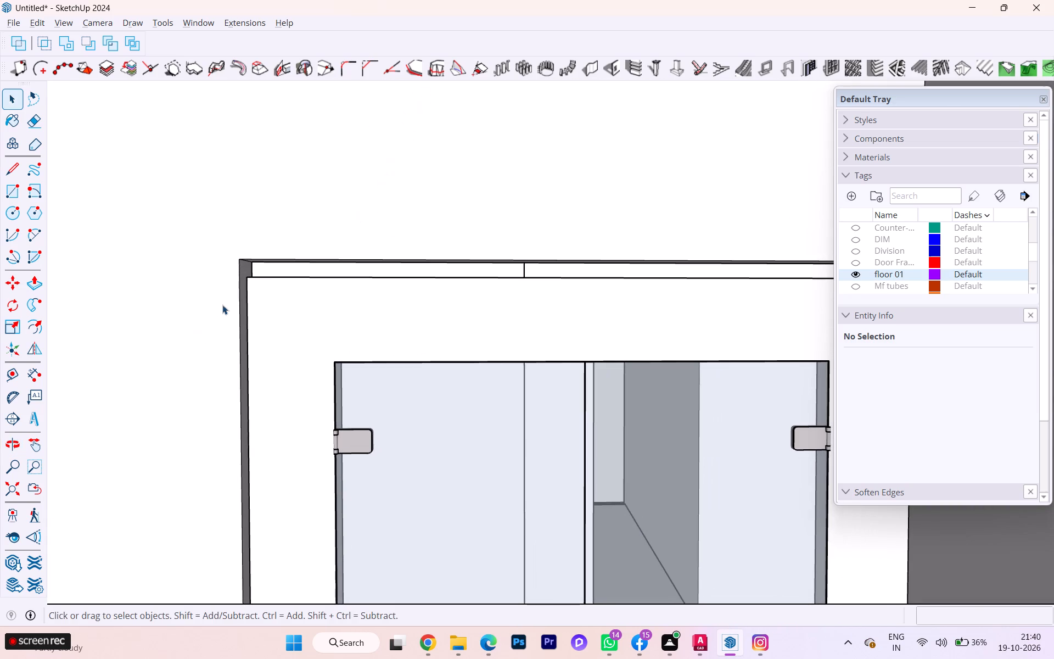
scroll(302, 255, "up", 2)
middle_click_drag(304, 253, 330, 193)
scroll(340, 245, "up", 3)
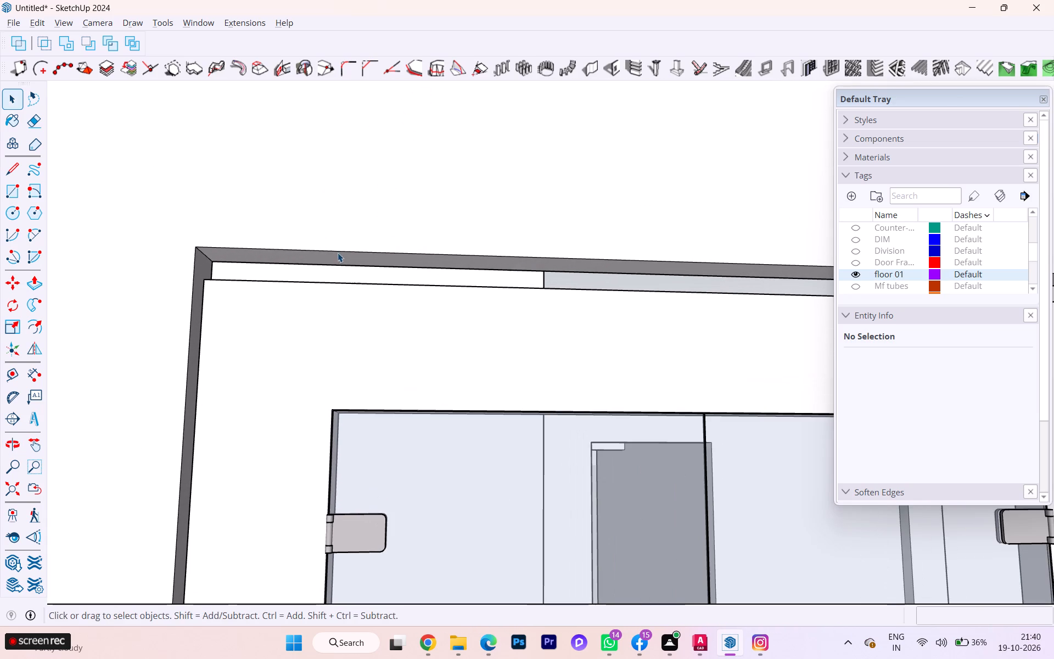
left_click(333, 257)
double_click(331, 260)
left_click(331, 260)
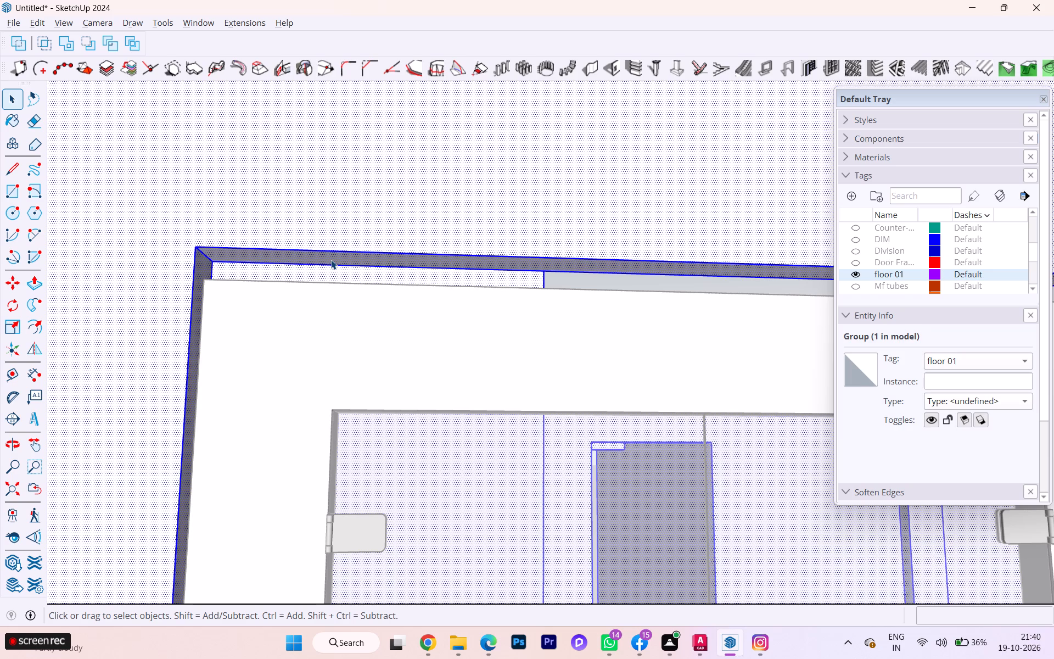
left_click(310, 261)
key("p")
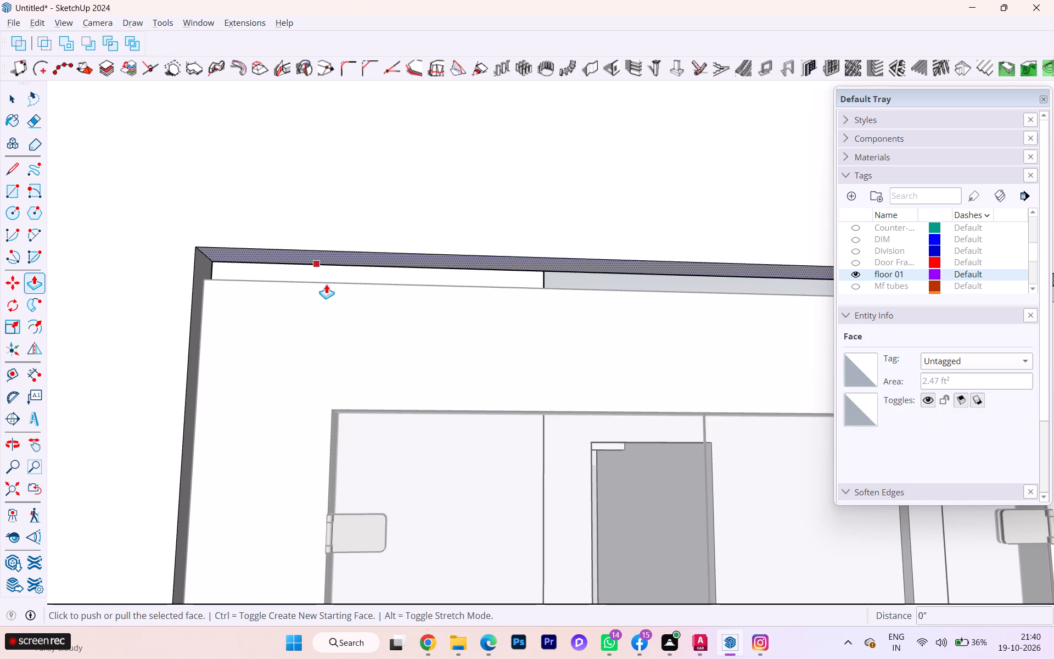
left_click(321, 254)
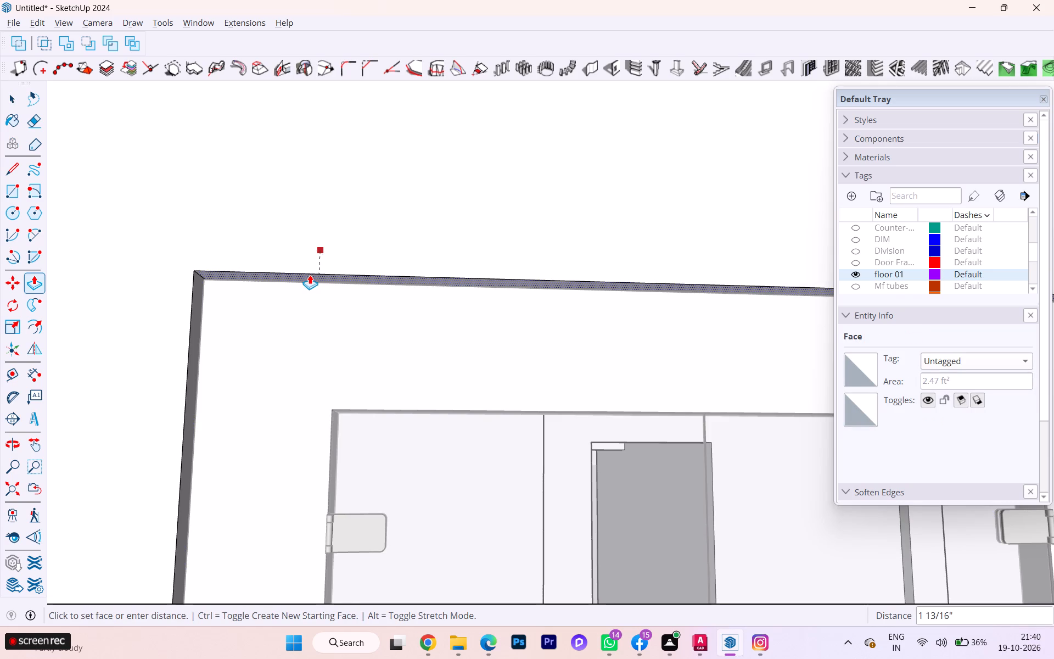
left_click(372, 278)
scroll(374, 278, "down", 2)
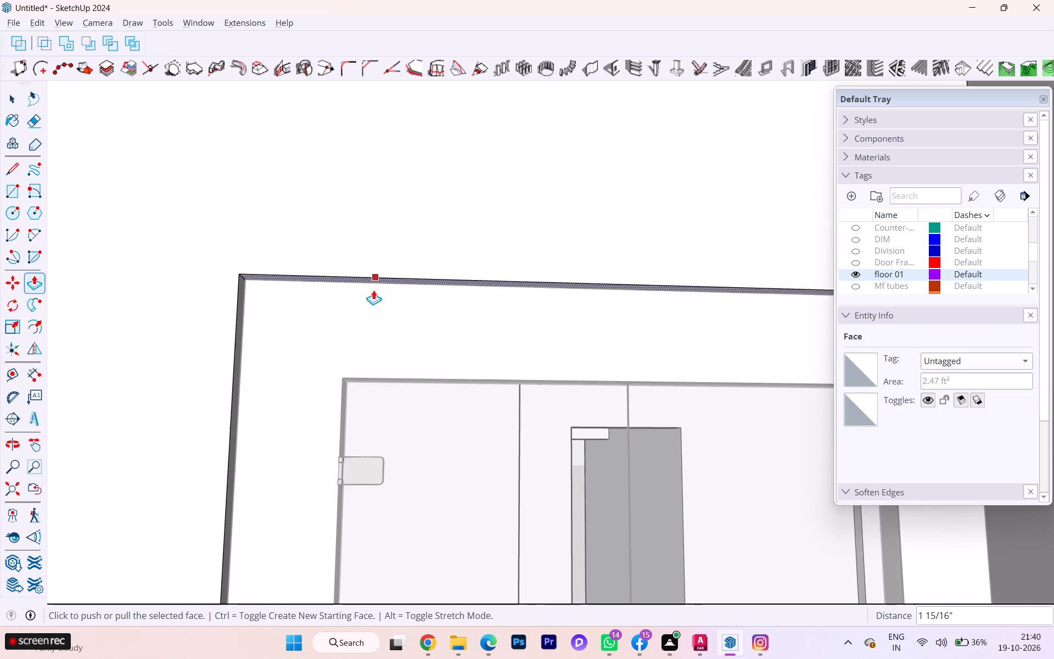
scroll(373, 290, "down", 4)
scroll(369, 311, "up", 1)
scroll(369, 311, "down", 2)
scroll(370, 312, "up", 2)
scroll(370, 312, "down", 5)
middle_click_drag(360, 346, 348, 415)
key("space")
scroll(375, 354, "down", 2)
scroll(372, 353, "up", 6)
scroll(372, 352, "down", 2)
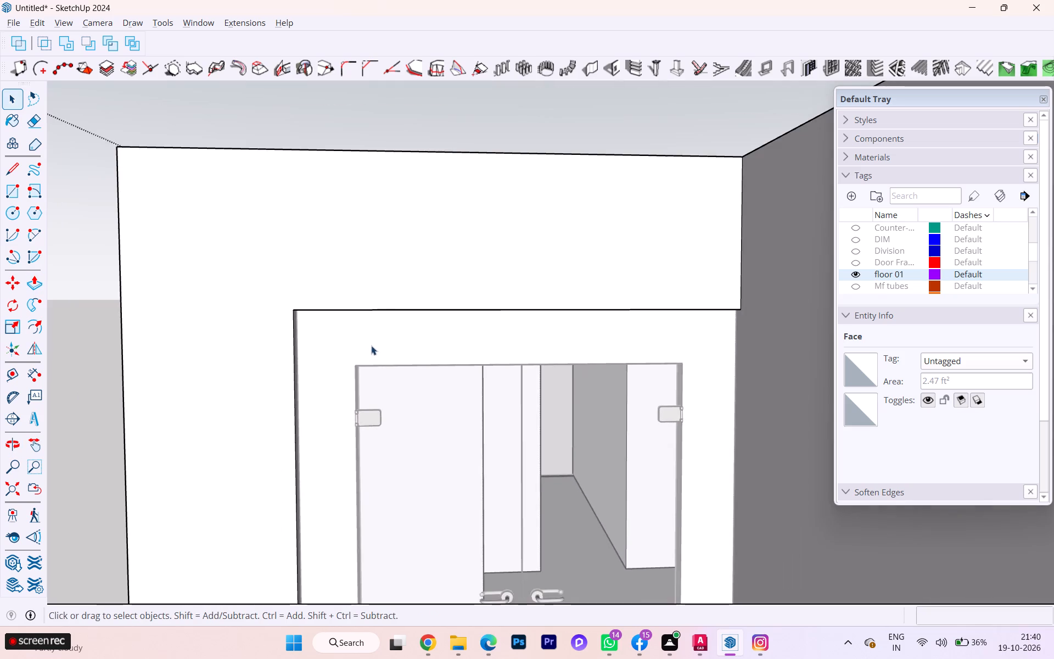
scroll(371, 347, "down", 2)
scroll(369, 350, "up", 2)
scroll(369, 350, "down", 8)
double_click(97, 392)
left_click(131, 298)
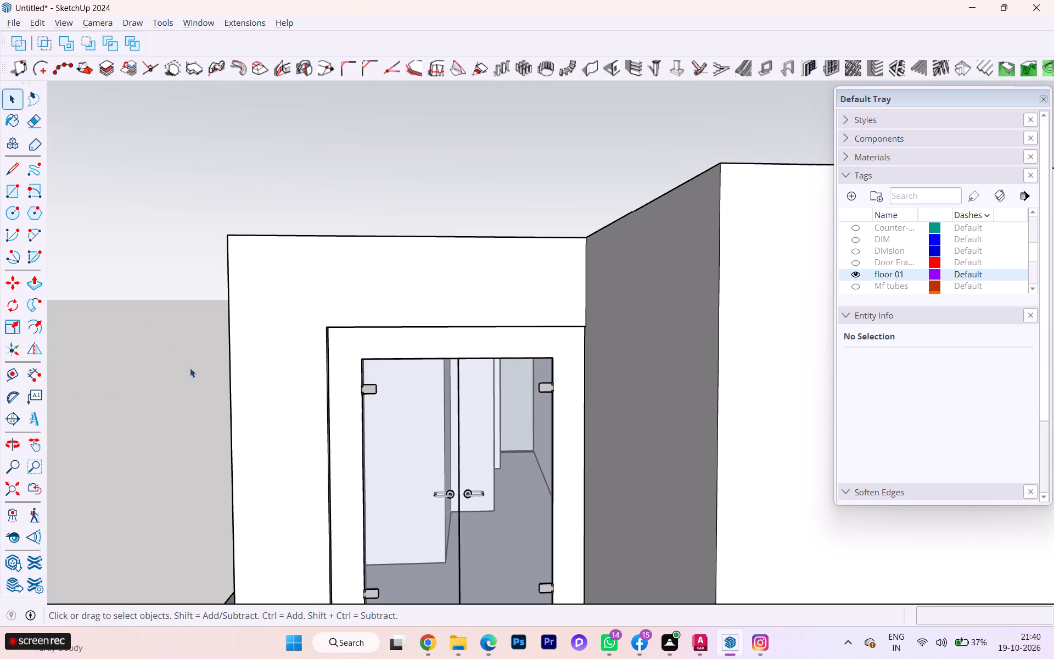
Examine the whole house from farther out, around to the long side wall with the empty upper window openings.
scroll(190, 368, "down", 5)
scroll(203, 378, "up", 4)
scroll(209, 381, "down", 7)
scroll(256, 414, "down", 1)
middle_click_drag(257, 417, 295, 492)
scroll(291, 482, "down", 3)
scroll(369, 480, "down", 1)
middle_click_drag(369, 480, 371, 487)
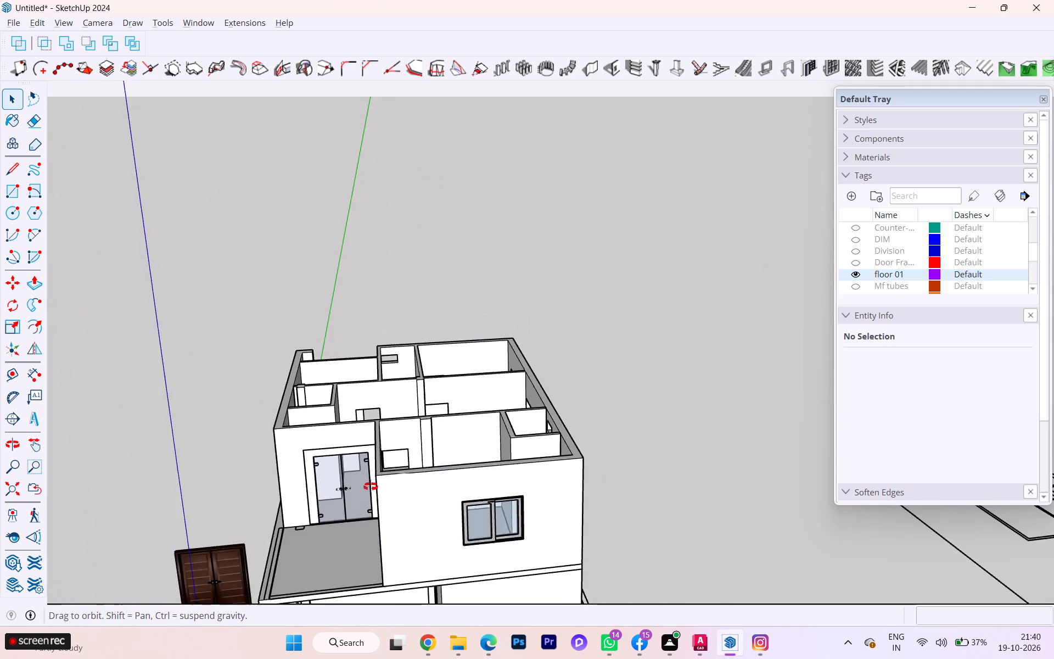
middle_click_drag(371, 487, 399, 540)
scroll(342, 493, "down", 2)
scroll(291, 465, "down", 4)
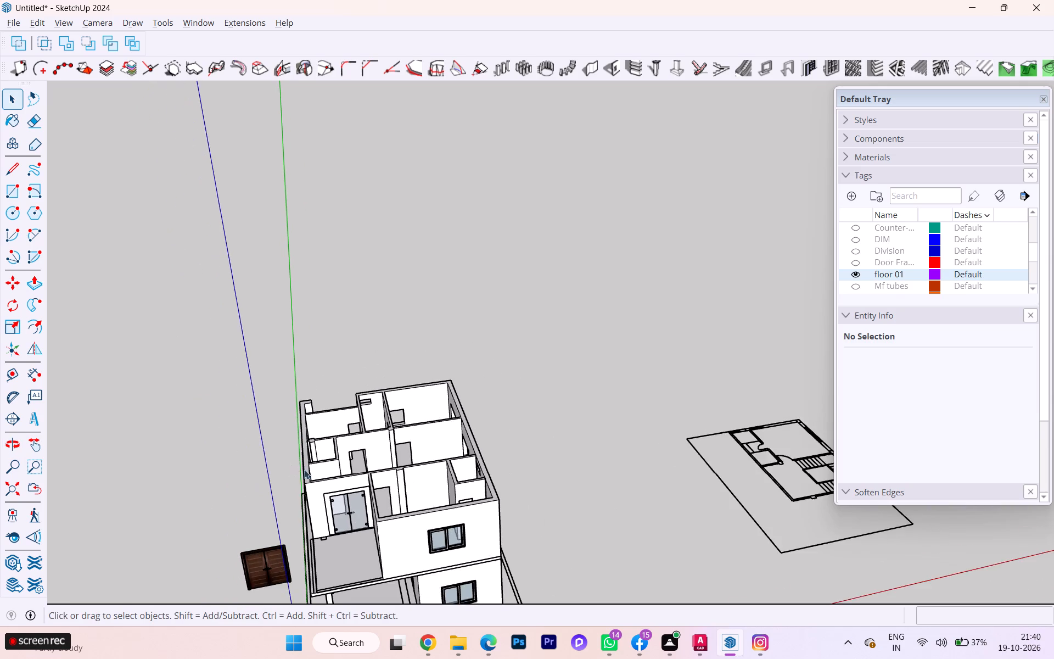
scroll(301, 467, "down", 1)
scroll(304, 470, "up", 1)
scroll(305, 470, "down", 2)
scroll(428, 518, "down", 1)
scroll(437, 520, "up", 1)
scroll(438, 520, "down", 3)
scroll(438, 520, "up", 1)
scroll(439, 520, "down", 1)
middle_click_drag(439, 520, 123, 512)
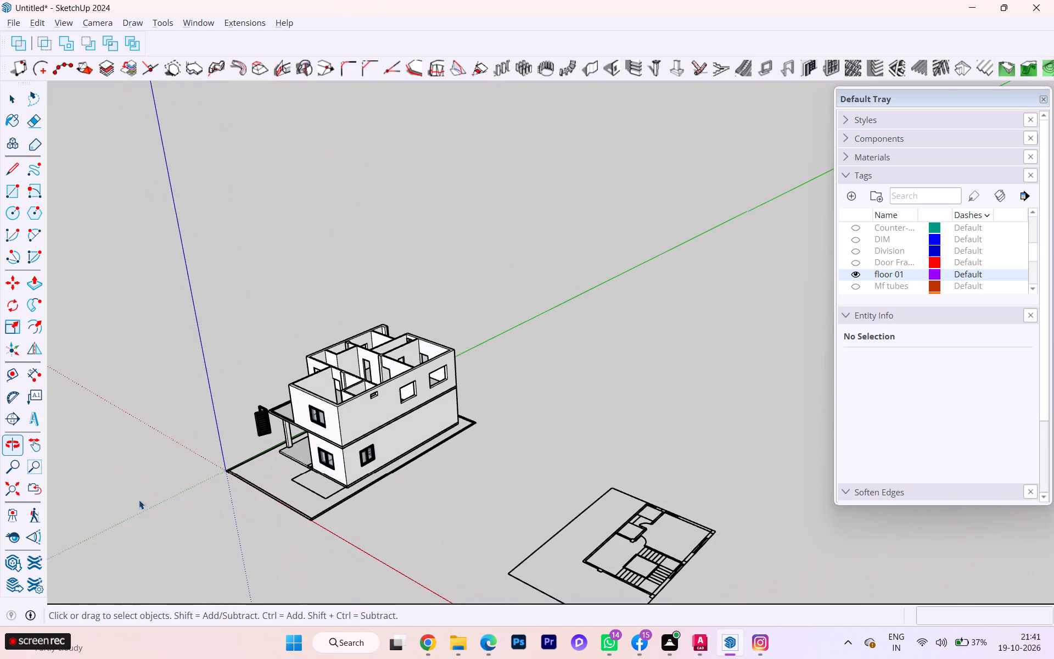
Copy the lower-storey side window by its bottom corner to the upper-storey large opening nearest the small opening.
scroll(283, 421, "up", 2)
scroll(287, 421, "down", 2)
scroll(289, 421, "up", 4)
scroll(380, 415, "up", 4)
scroll(397, 438, "down", 1)
scroll(401, 451, "up", 3)
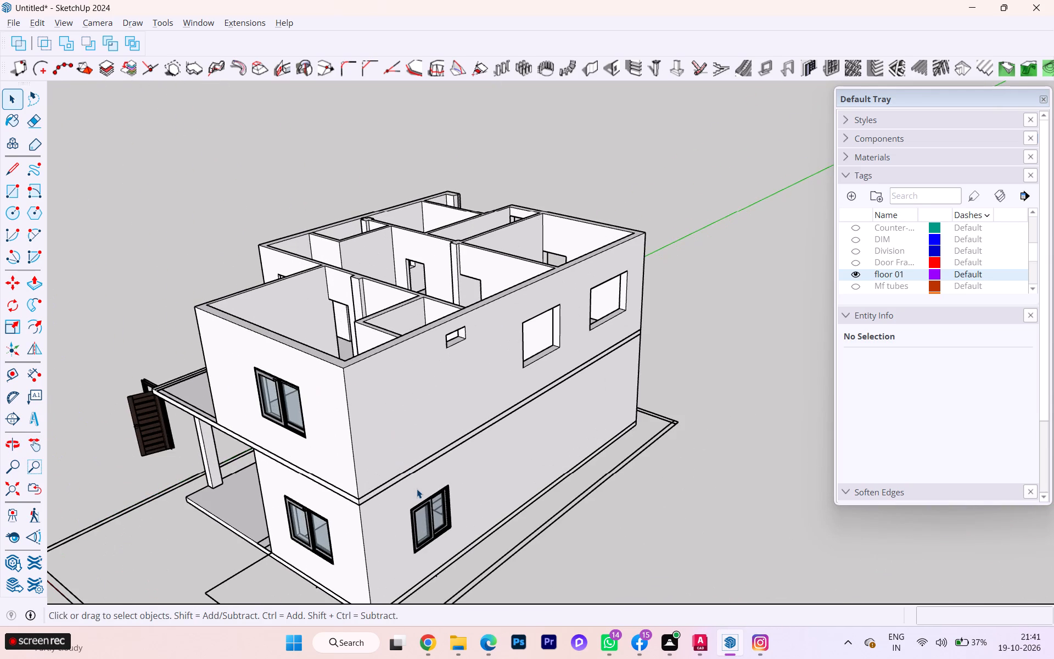
left_click(426, 529)
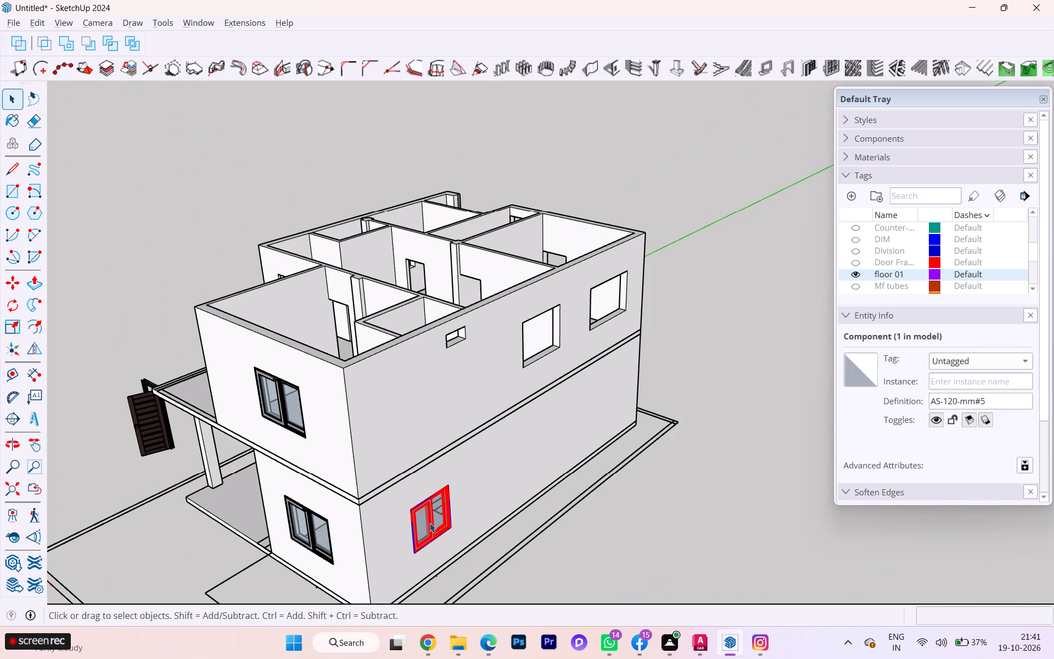
key("m")
left_click(410, 555)
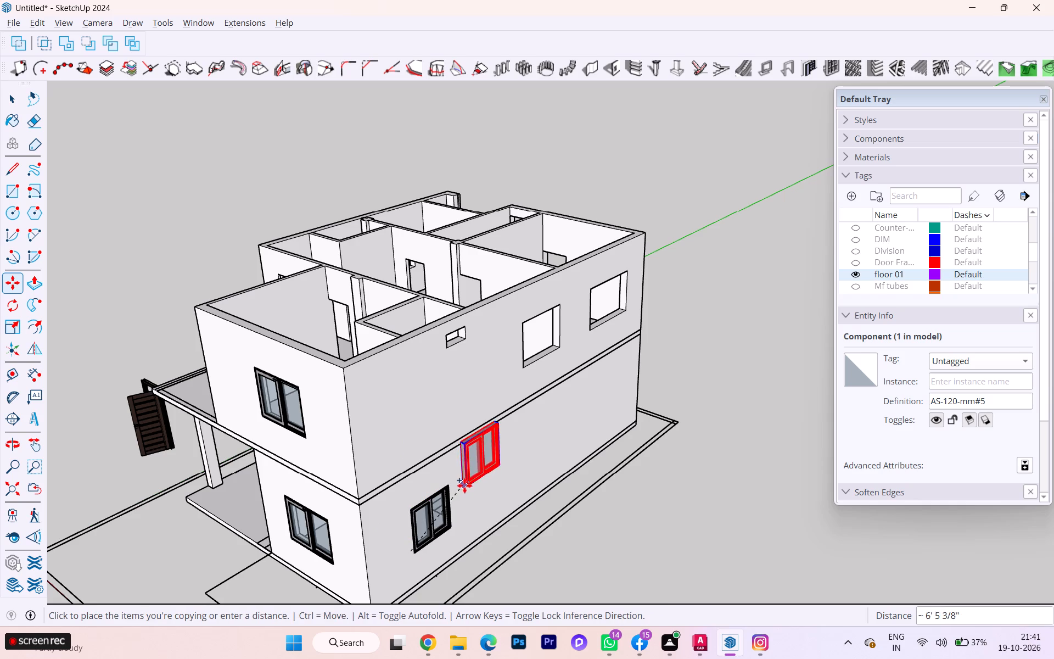
scroll(530, 368, "up", 6)
scroll(529, 364, "down", 1)
scroll(529, 364, "up", 2)
scroll(529, 364, "down", 2)
scroll(529, 364, "up", 7)
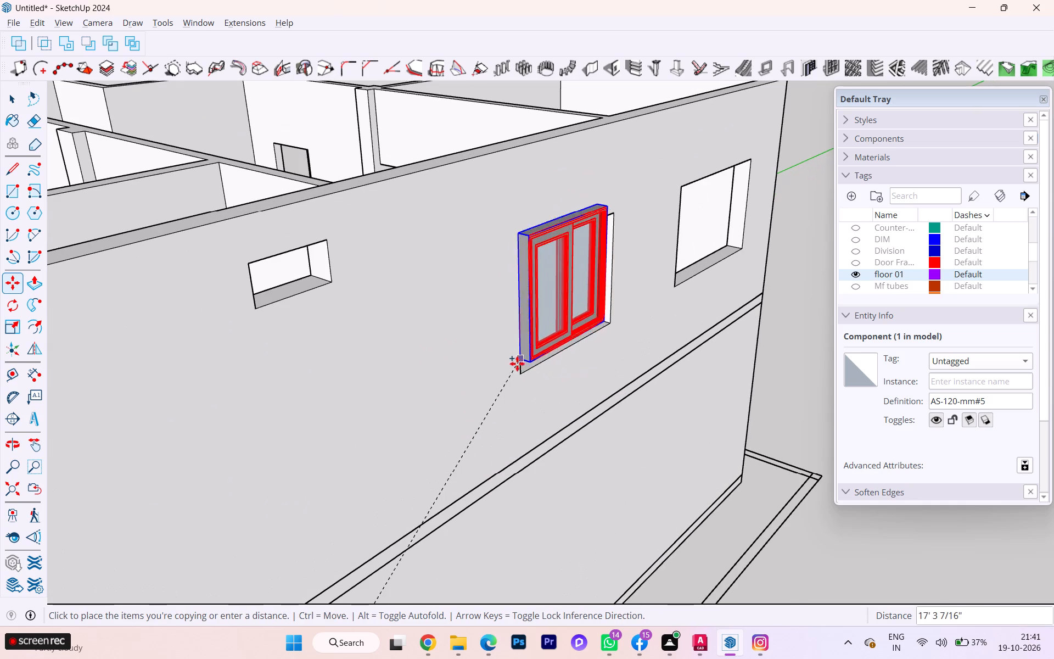
left_click(520, 369)
Move the copied window about 4" into the wall so its outer frame face sits flush with the wall.
scroll(536, 383, "up", 6)
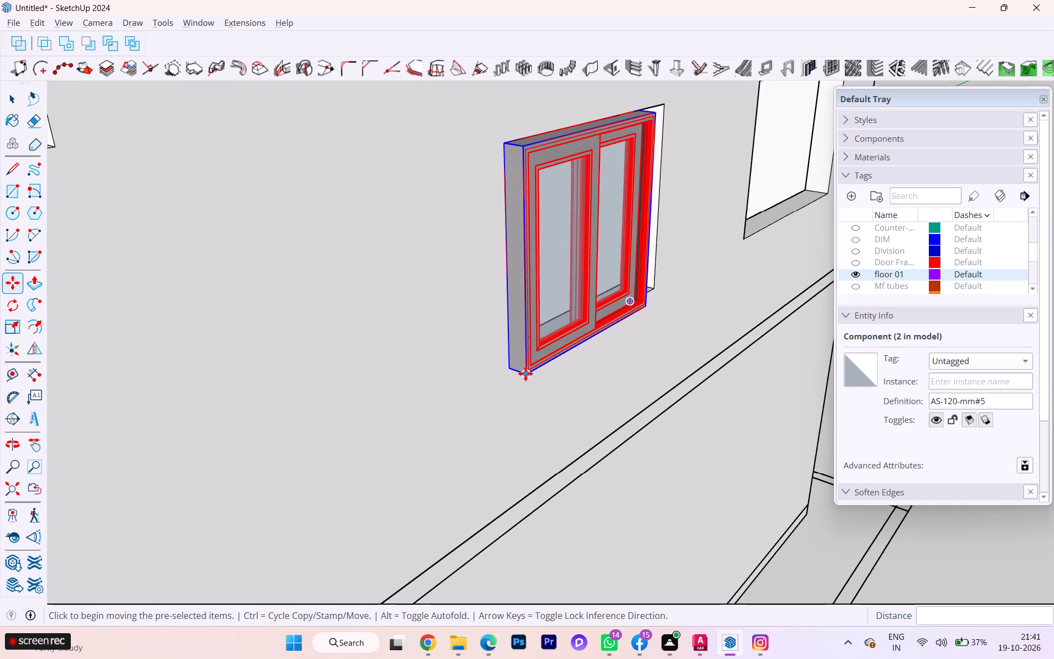
left_click(525, 373)
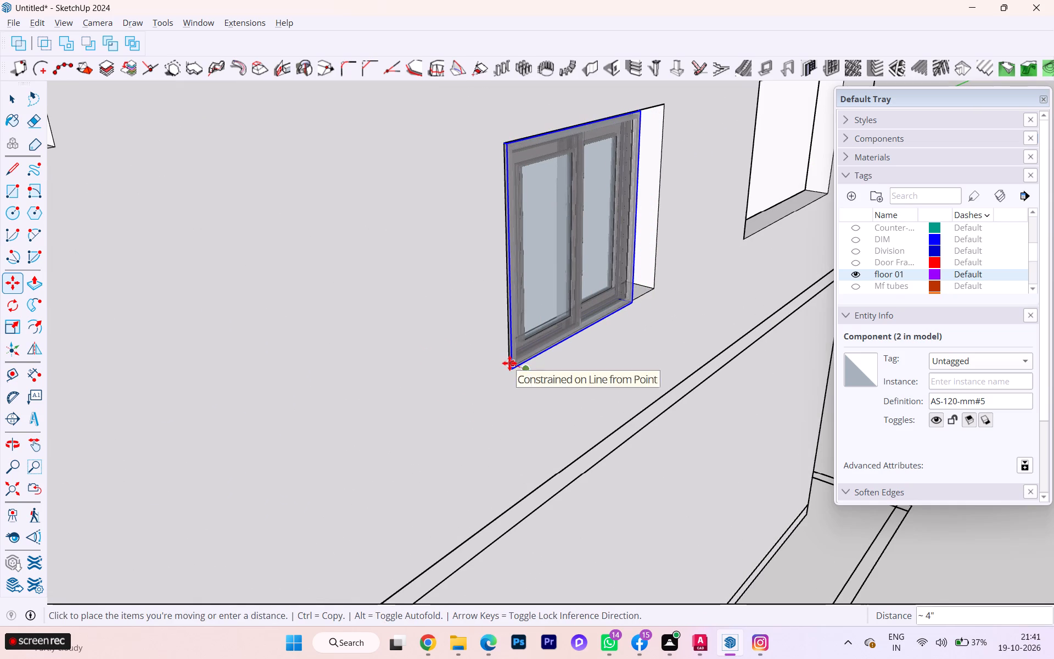
left_click(509, 363)
Copy the seated upper window by its bottom corner to the bottom corner of the far upper opening on the same wall.
left_click(511, 368)
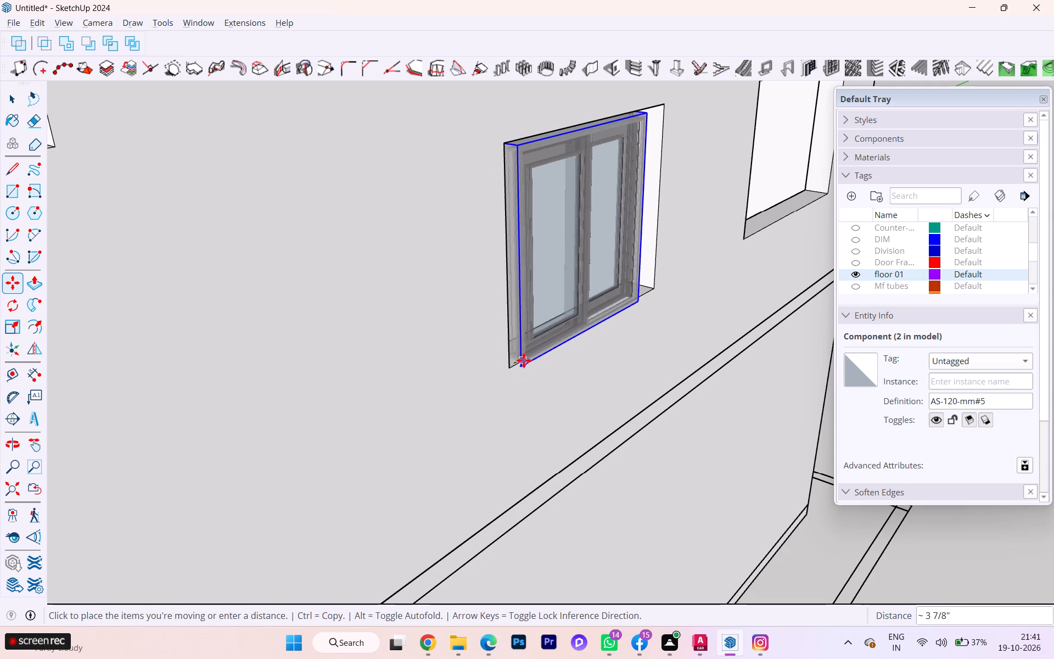
left_click(746, 239)
key("space")
scroll(673, 301, "down", 3)
scroll(428, 361, "up", 1)
scroll(424, 362, "down", 1)
scroll(419, 363, "up", 2)
scroll(380, 375, "down", 1)
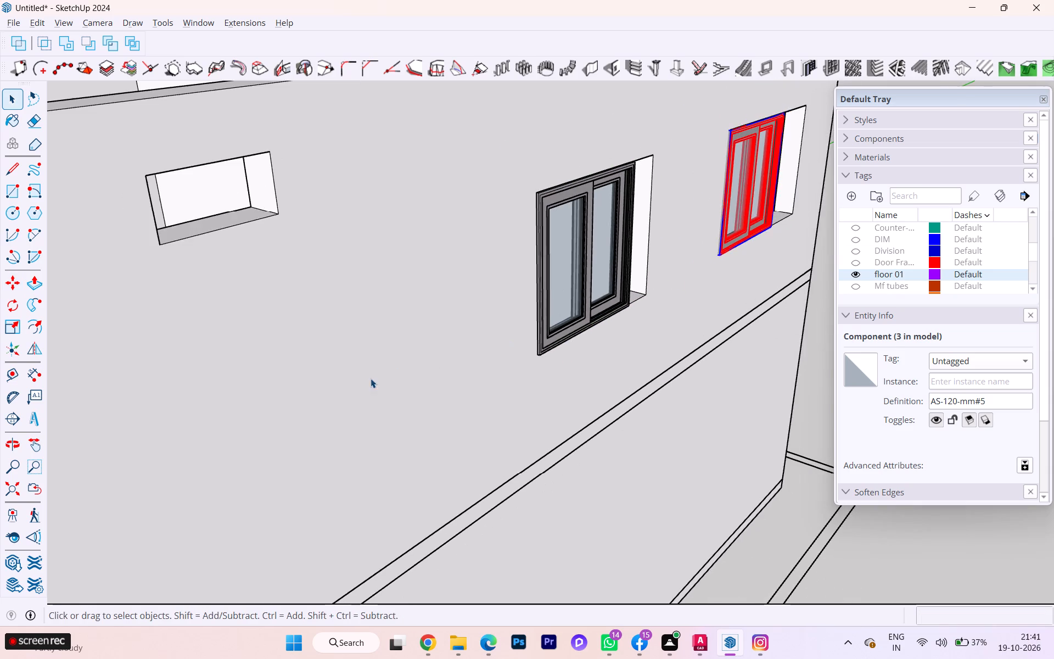
Scale the upper window nearest the small opening to 1.24 along its width so it fills the wall opening.
middle_click_drag(394, 391, 91, 423)
key("space")
left_click(479, 275)
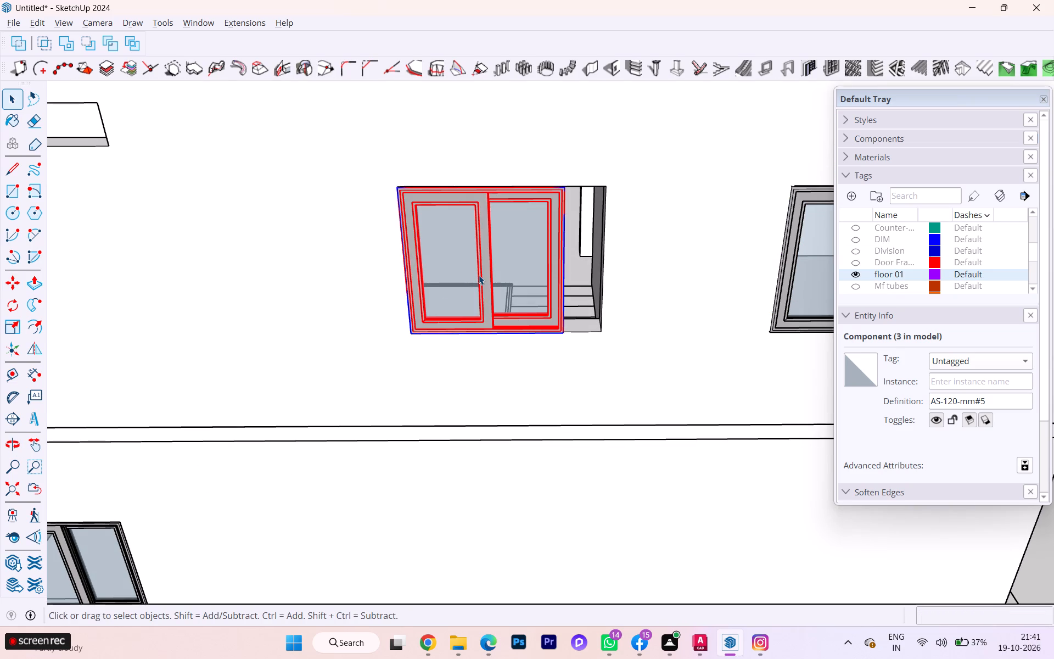
key("s")
scroll(543, 264, "up", 2)
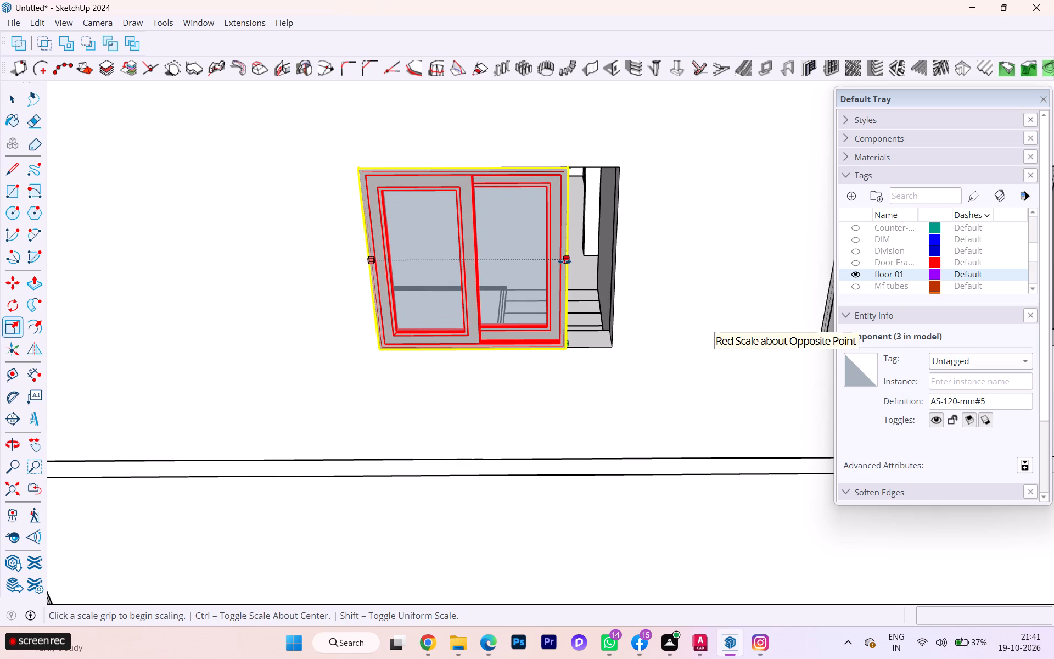
left_click(564, 261)
left_click(613, 255)
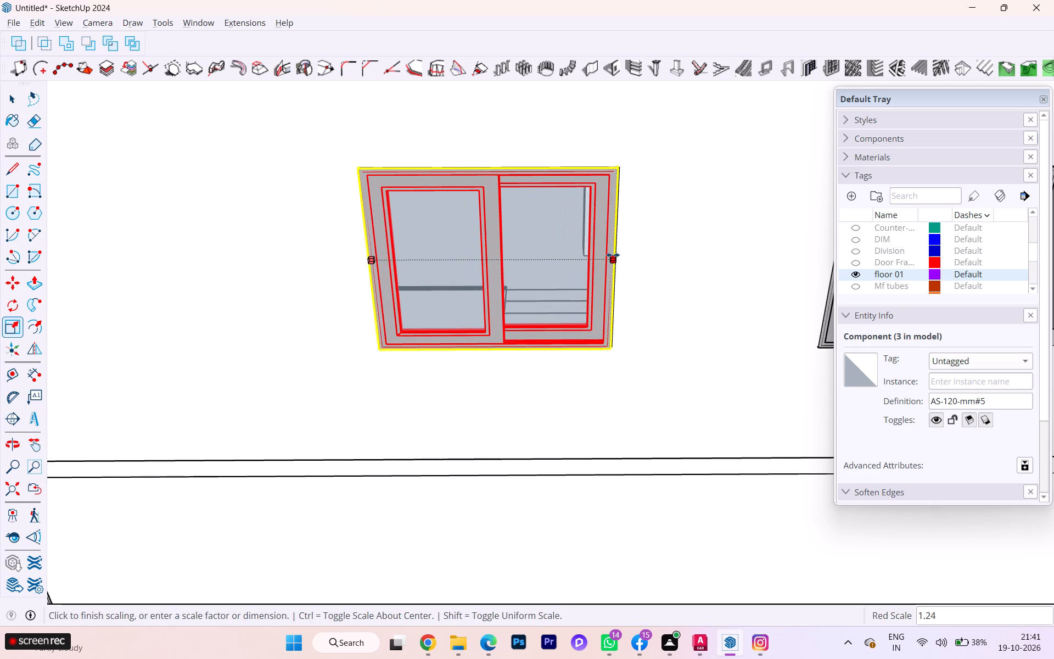
key("space")
scroll(506, 264, "down", 5)
scroll(395, 277, "down", 5)
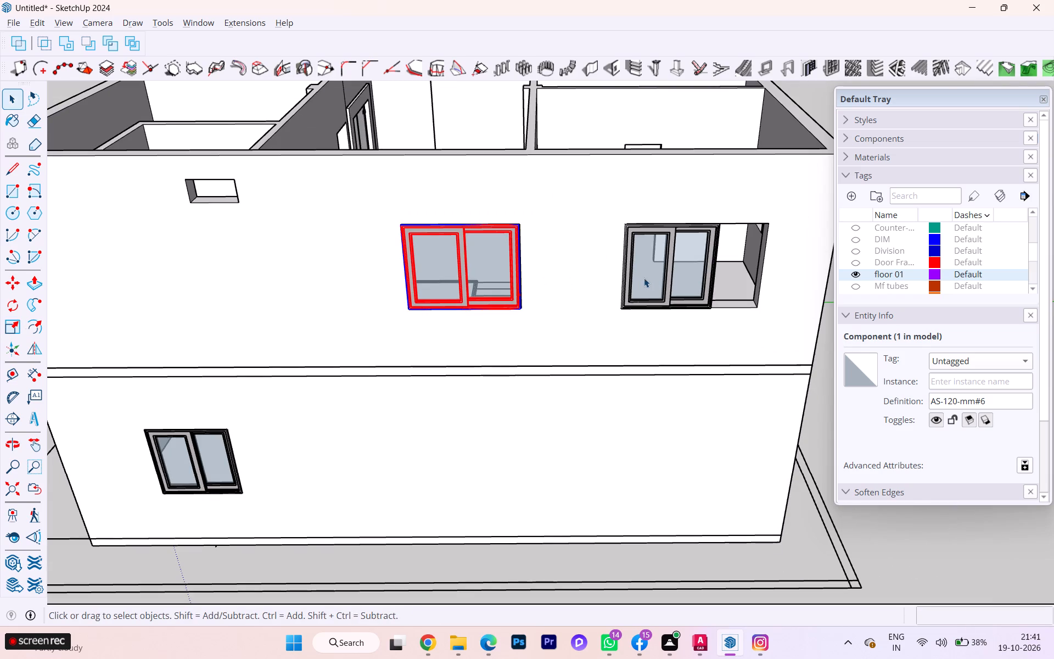
Scale the upper window in the far opening along its width so it fills the wall opening, and clear the selection.
left_click(659, 277)
key("s")
scroll(674, 280, "down", 1)
middle_click_drag(674, 287, 656, 286)
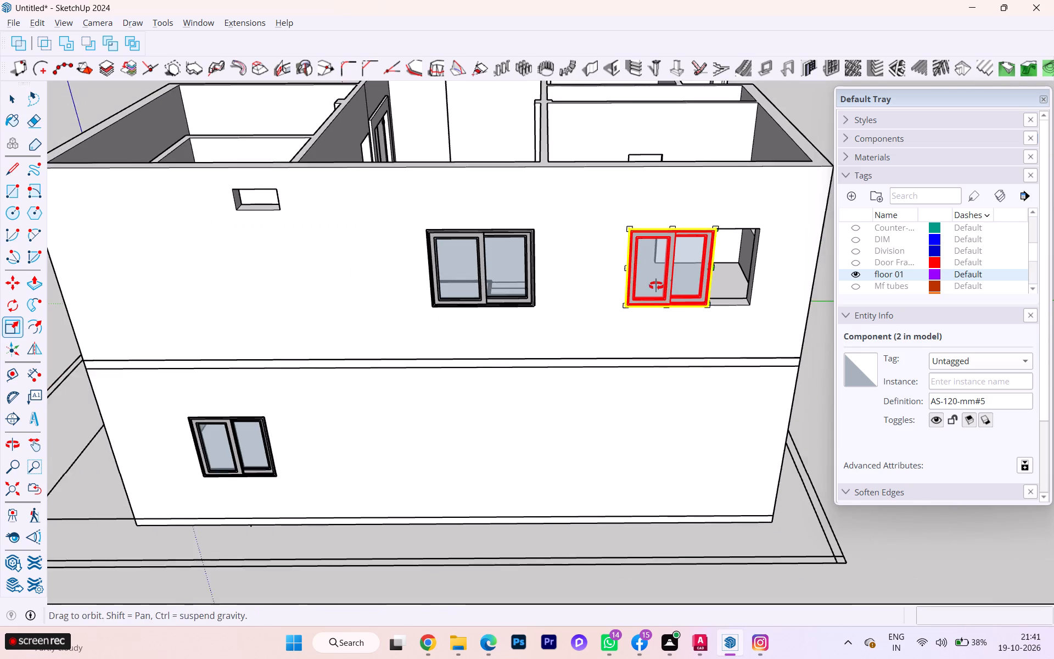
middle_click_drag(656, 286, 518, 286)
scroll(595, 283, "up", 4)
left_click(535, 278)
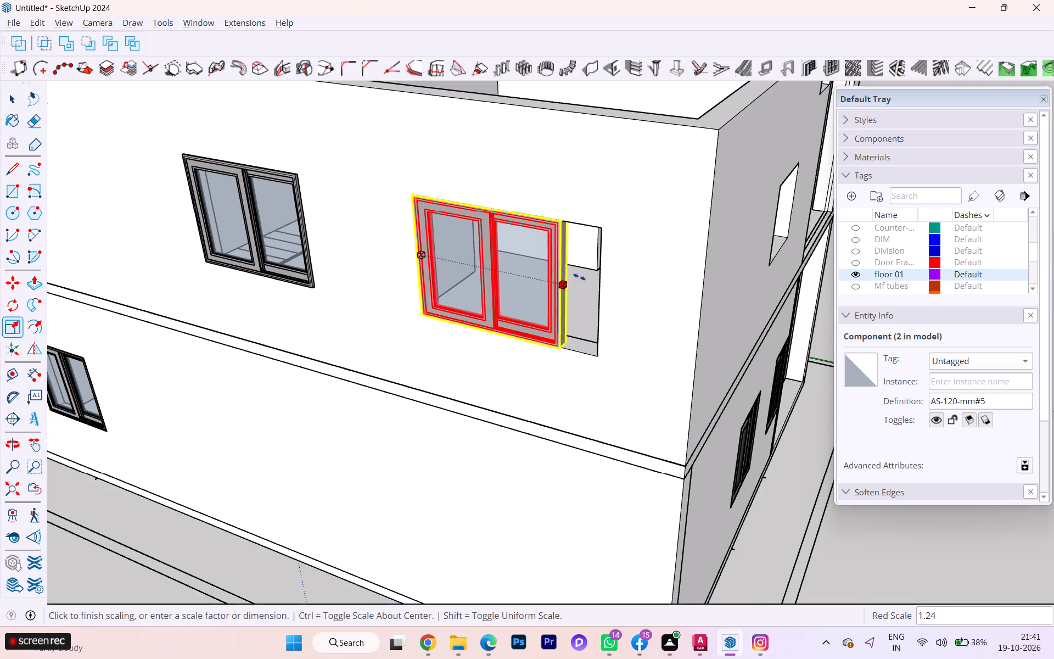
left_click(601, 280)
key("space")
scroll(527, 284, "down", 4)
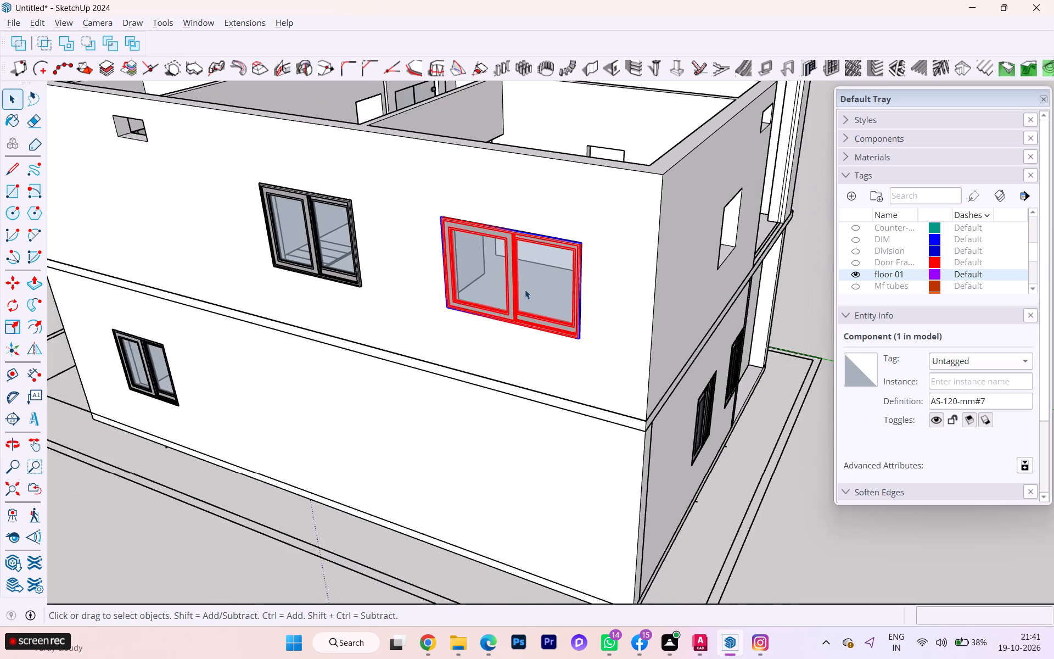
scroll(525, 289, "down", 4)
scroll(503, 300, "up", 1)
scroll(486, 309, "down", 2)
left_click(173, 524)
Copy the lower-storey window farther from the wooden door by its bottom corner to the empty upper opening directly above it.
scroll(245, 471, "down", 2)
scroll(288, 457, "down", 1)
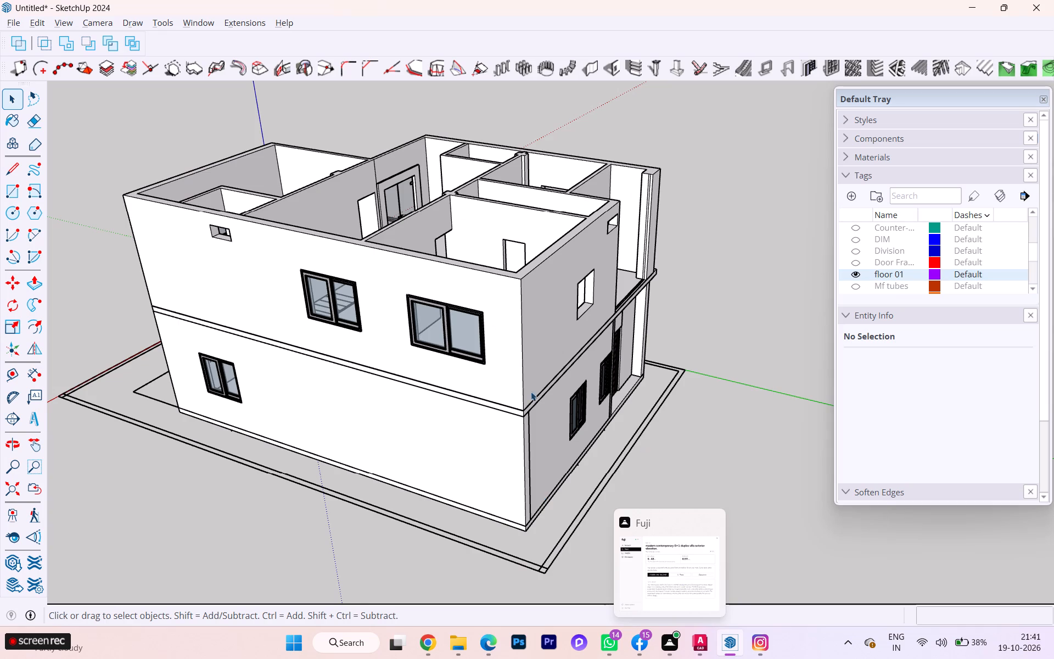
scroll(554, 253, "up", 3)
middle_click_drag(542, 336, 311, 344)
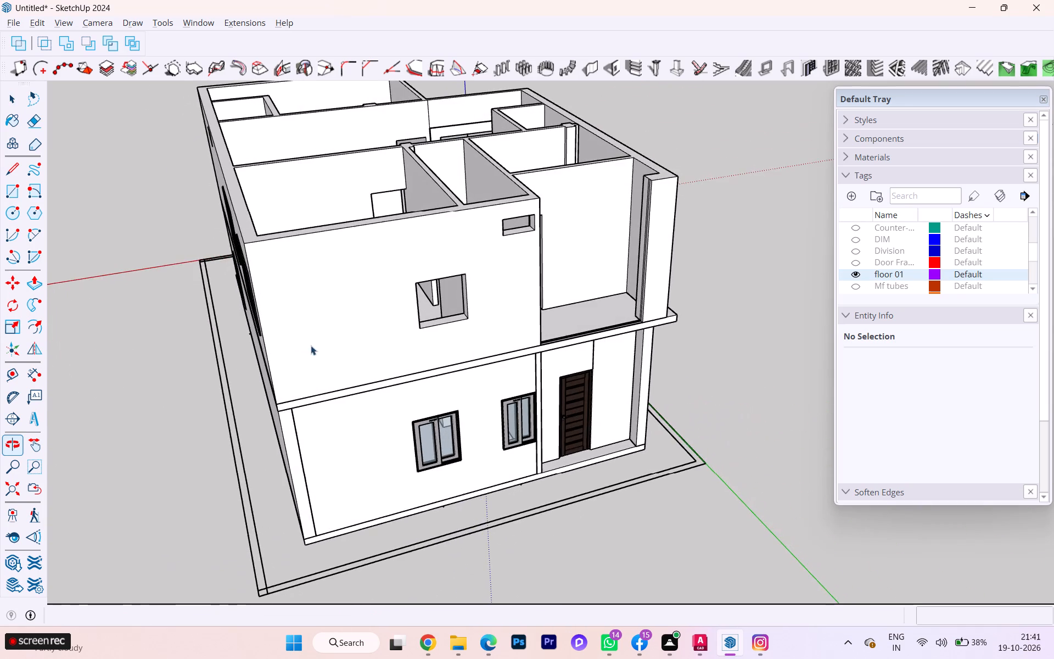
scroll(473, 484, "up", 4)
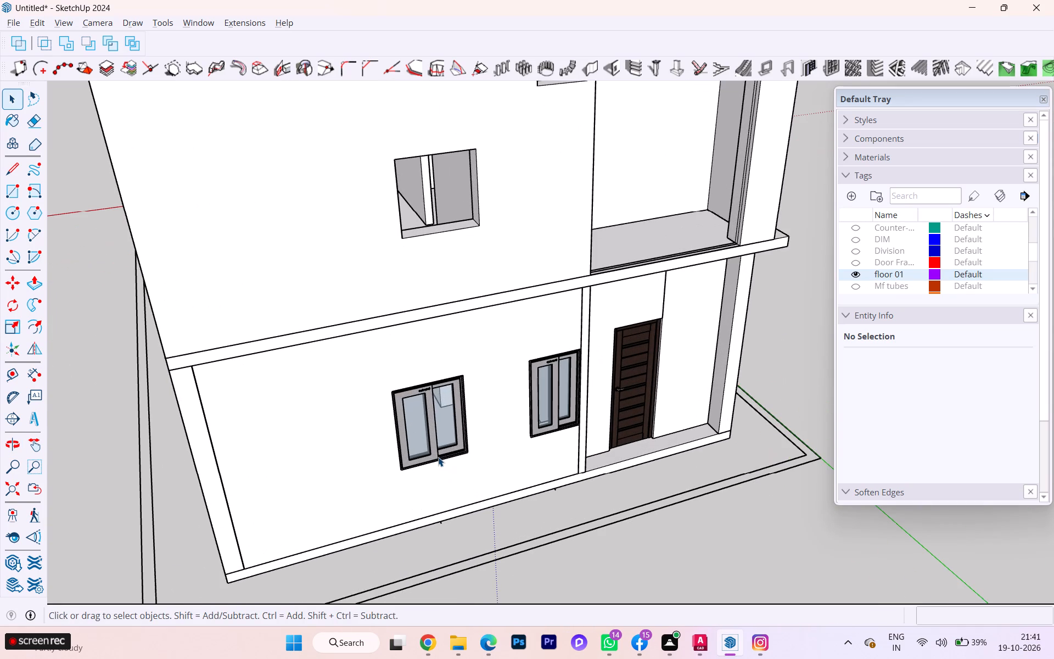
left_click(438, 456)
key("m")
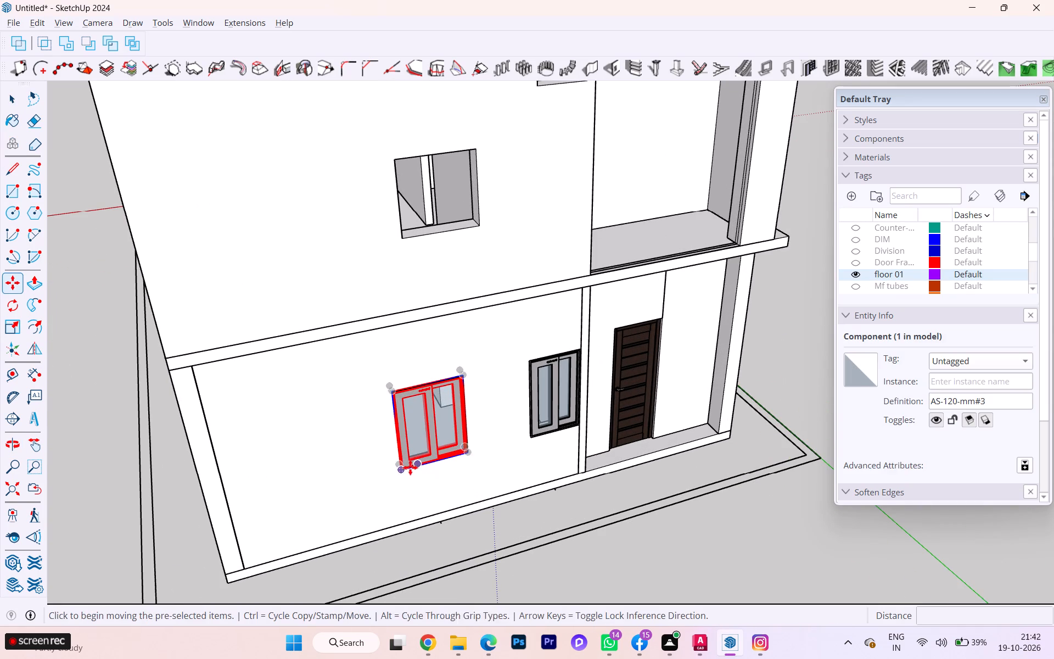
left_click(397, 471)
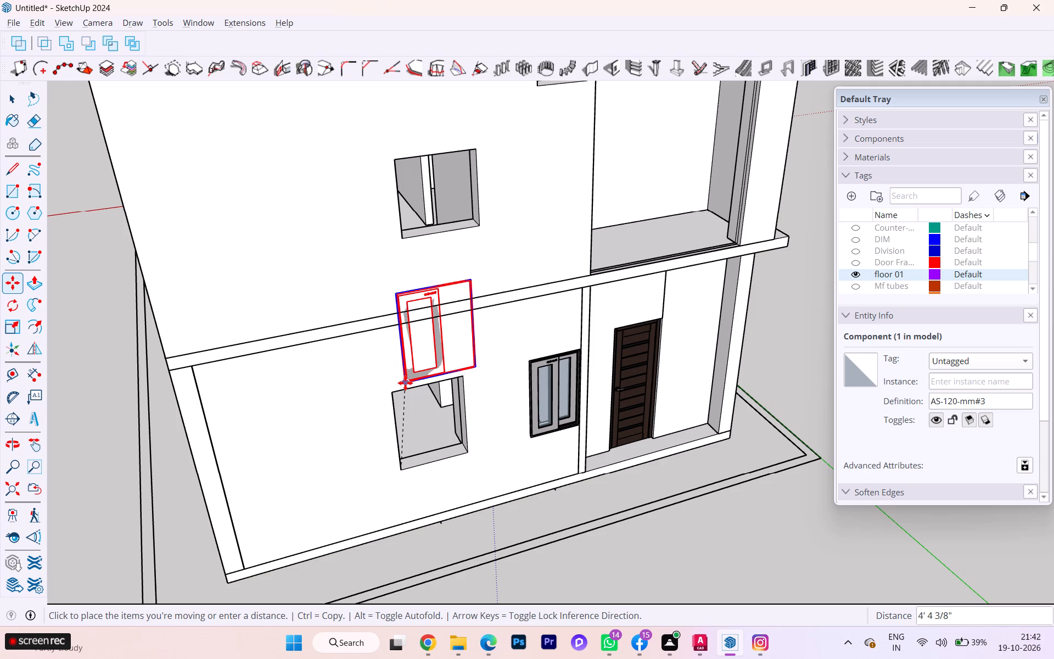
left_click(403, 237)
Move the copied window by its bottom frame corner onto the opening's bottom corner so it sits flush with the wall.
scroll(413, 227, "up", 1)
scroll(413, 226, "down", 2)
scroll(413, 225, "up", 8)
scroll(402, 255, "down", 2)
scroll(402, 255, "up", 6)
scroll(396, 260, "down", 2)
scroll(396, 260, "up", 1)
scroll(396, 260, "down", 2)
scroll(396, 260, "up", 5)
scroll(396, 254, "down", 2)
scroll(396, 254, "up", 5)
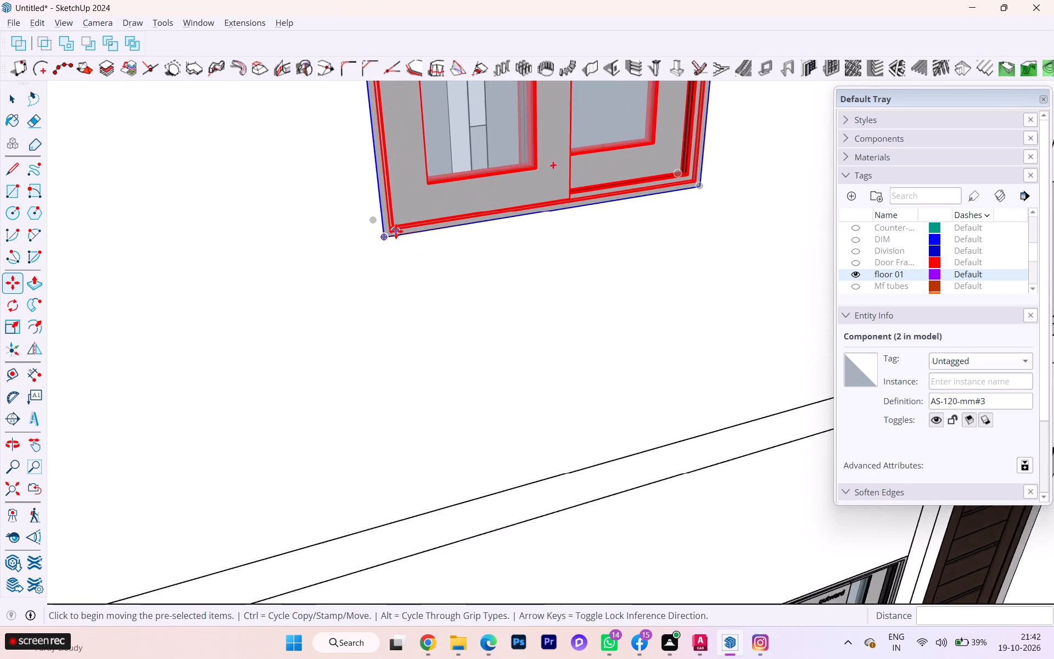
scroll(396, 231, "up", 2)
scroll(396, 231, "down", 2)
scroll(396, 231, "up", 2)
left_click(379, 238)
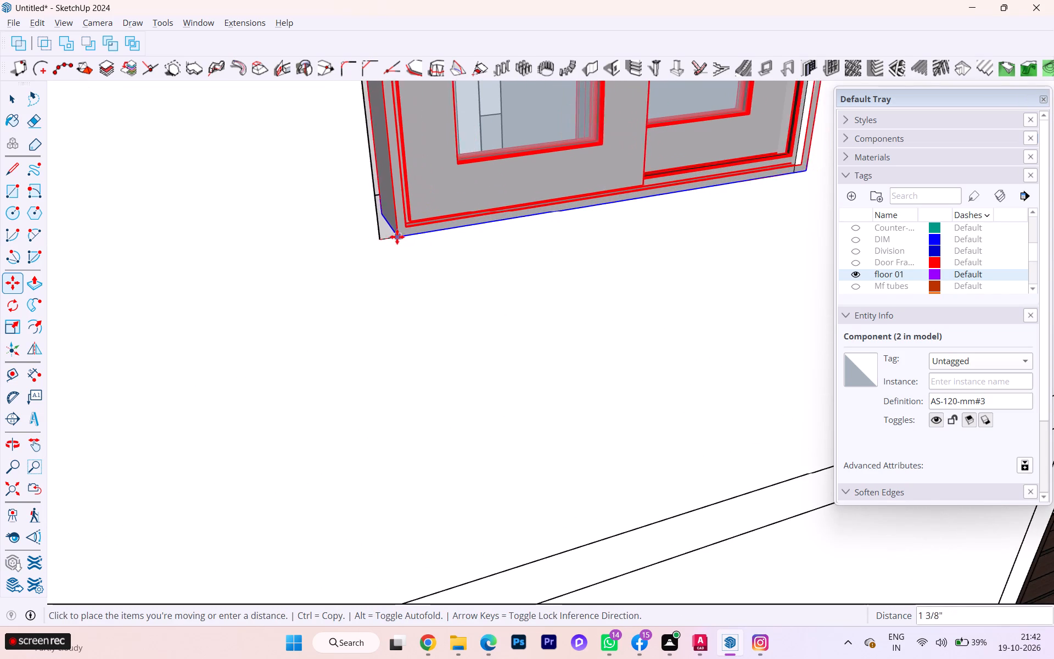
left_click(375, 239)
Scale the copied window's height to about 0.74 so its top meets the top of the upper opening.
scroll(433, 303, "down", 4)
scroll(439, 314, "up", 1)
scroll(440, 315, "down", 4)
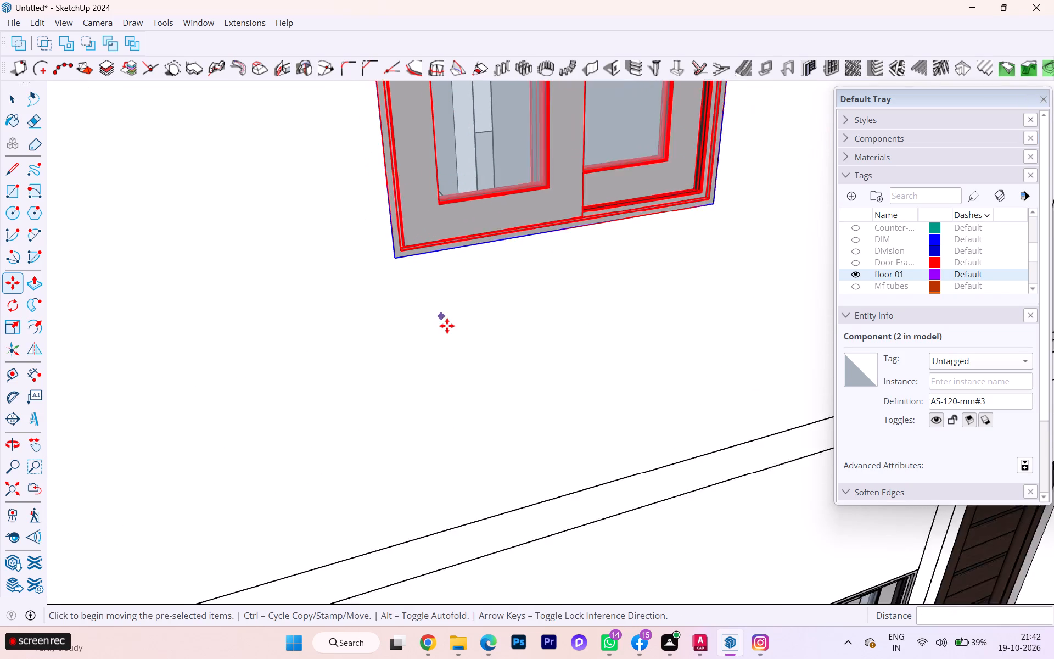
scroll(462, 343, "down", 2)
scroll(462, 343, "up", 1)
scroll(463, 344, "down", 3)
scroll(464, 346, "up", 1)
scroll(465, 347, "down", 1)
key("s")
scroll(499, 337, "down", 8)
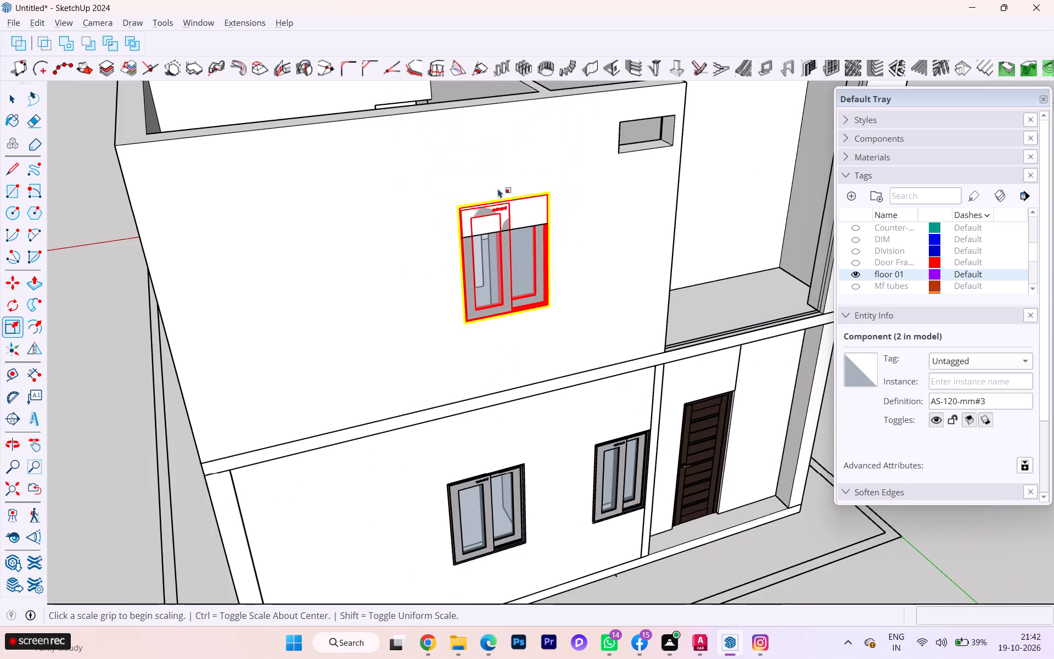
scroll(498, 188, "up", 1)
left_click(500, 203)
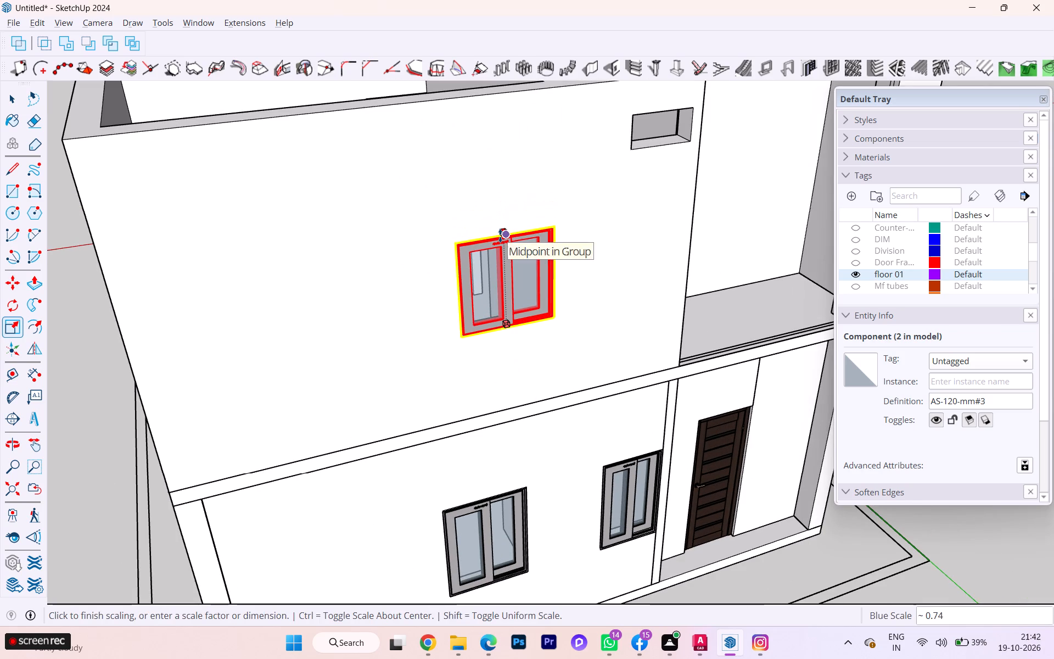
left_click(500, 240)
Scale the same upper window along its width so its side frame meets the edge of the opening.
scroll(534, 251, "up", 4)
scroll(525, 247, "down", 1)
scroll(525, 247, "up", 6)
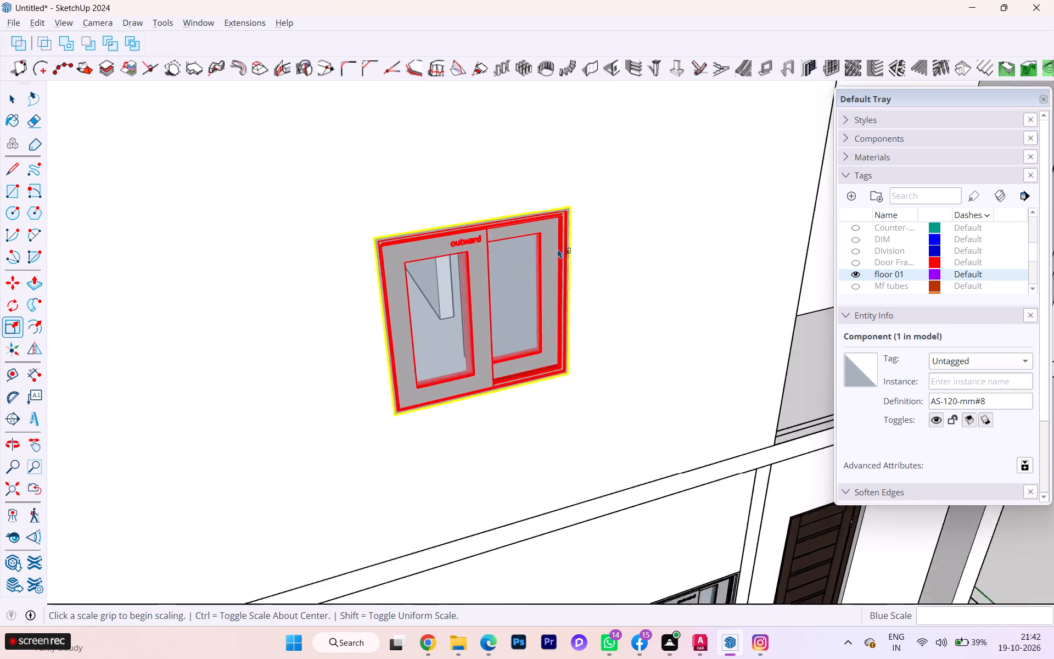
scroll(558, 249, "up", 7)
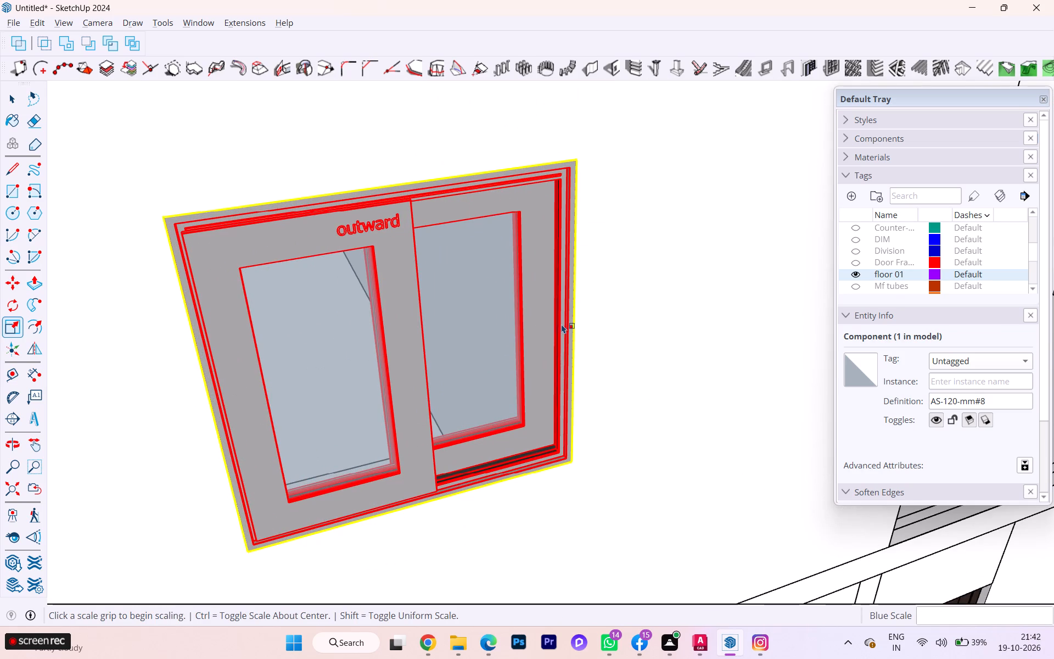
left_click(563, 314)
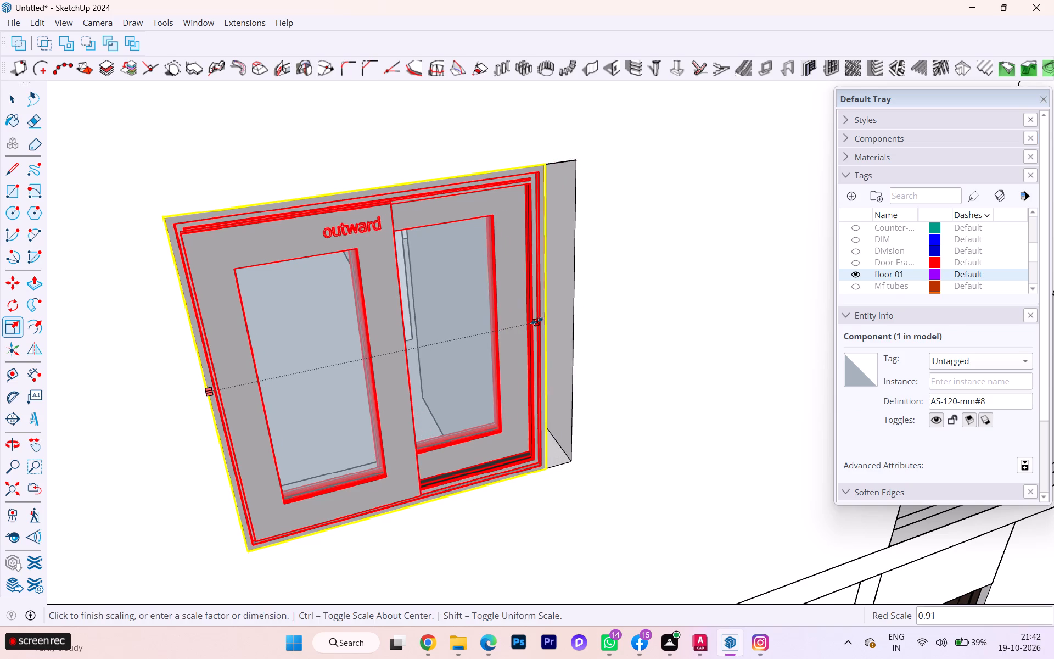
left_click(568, 315)
key("space")
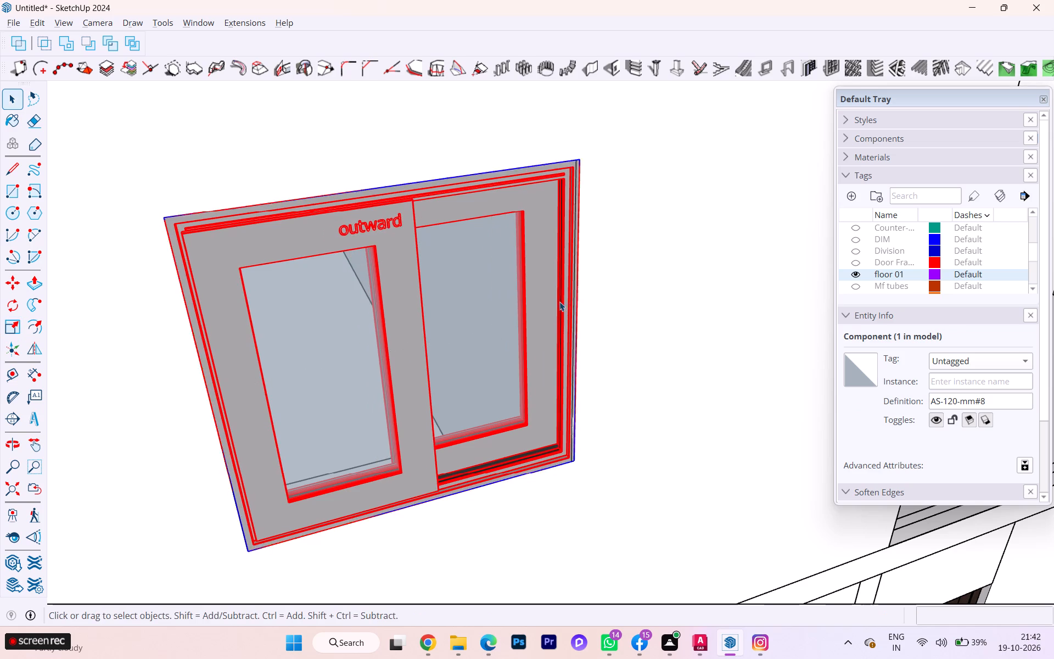
scroll(559, 303, "down", 3)
scroll(560, 306, "up", 2)
scroll(560, 306, "down", 5)
scroll(559, 300, "up", 1)
scroll(559, 300, "down", 6)
scroll(558, 300, "up", 3)
scroll(552, 294, "down", 2)
scroll(552, 294, "up", 2)
scroll(552, 294, "down", 2)
scroll(553, 293, "up", 4)
scroll(555, 279, "down", 1)
scroll(555, 279, "up", 1)
scroll(555, 279, "down", 5)
scroll(558, 279, "up", 1)
scroll(559, 280, "down", 3)
scroll(601, 276, "up", 3)
scroll(616, 278, "down", 1)
scroll(634, 282, "up", 3)
scroll(636, 282, "down", 1)
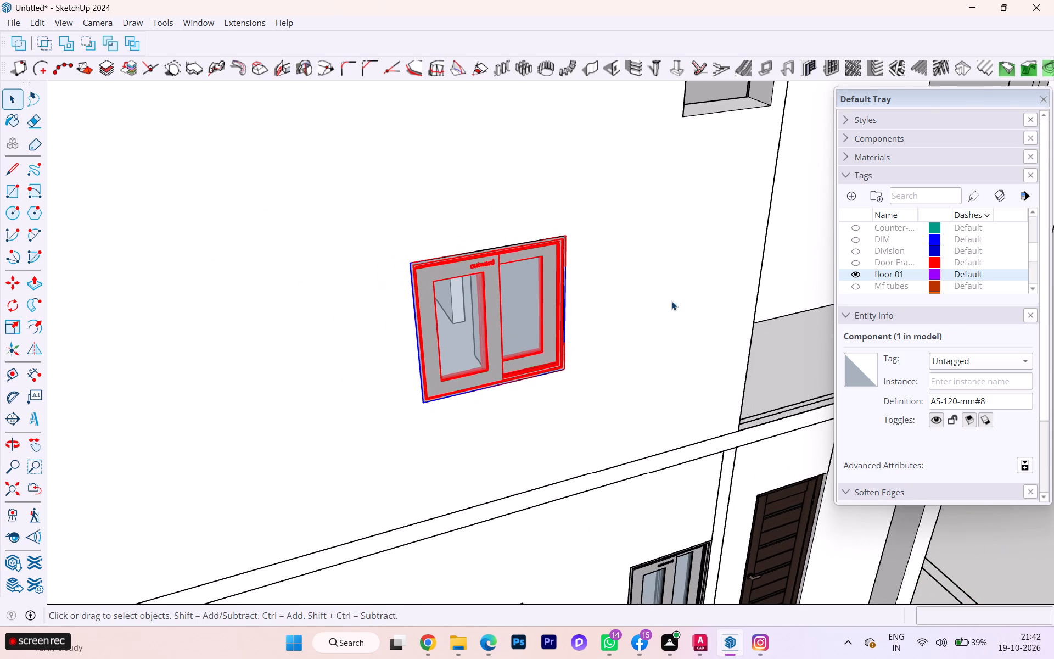
left_click(783, 338)
Examine the house from all sides to check the fitted windows and the walls and openings of the upper storey.
scroll(508, 288, "down", 5)
scroll(502, 283, "up", 1)
scroll(502, 283, "down", 2)
scroll(502, 283, "up", 1)
scroll(502, 283, "down", 2)
scroll(502, 283, "up", 1)
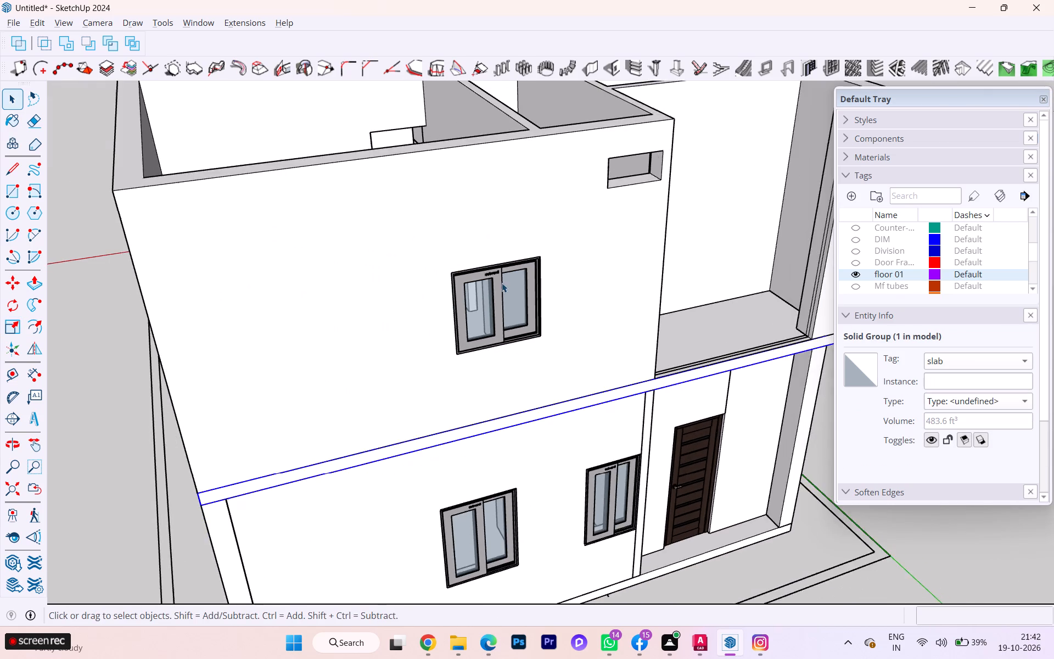
scroll(502, 283, "down", 2)
scroll(502, 284, "up", 1)
scroll(502, 285, "down", 2)
scroll(421, 284, "down", 2)
scroll(421, 284, "up", 1)
scroll(420, 284, "down", 2)
scroll(347, 306, "down", 1)
middle_click_drag(347, 309, 653, 366)
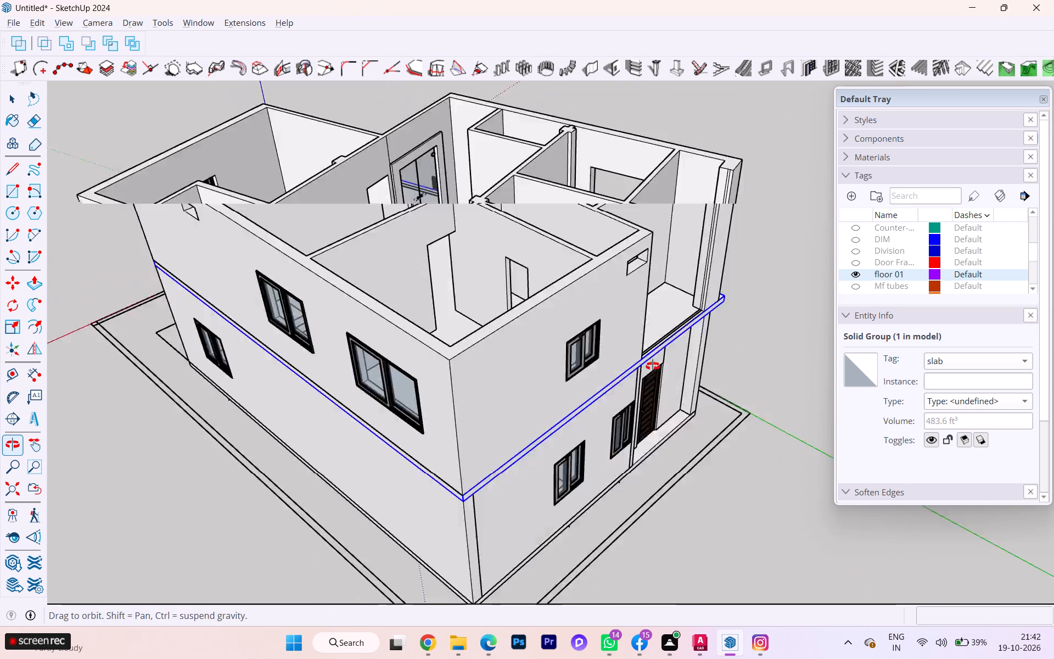
middle_click_drag(653, 366, 759, 300)
scroll(150, 336, "down", 1)
middle_click_drag(255, 339, 550, 340)
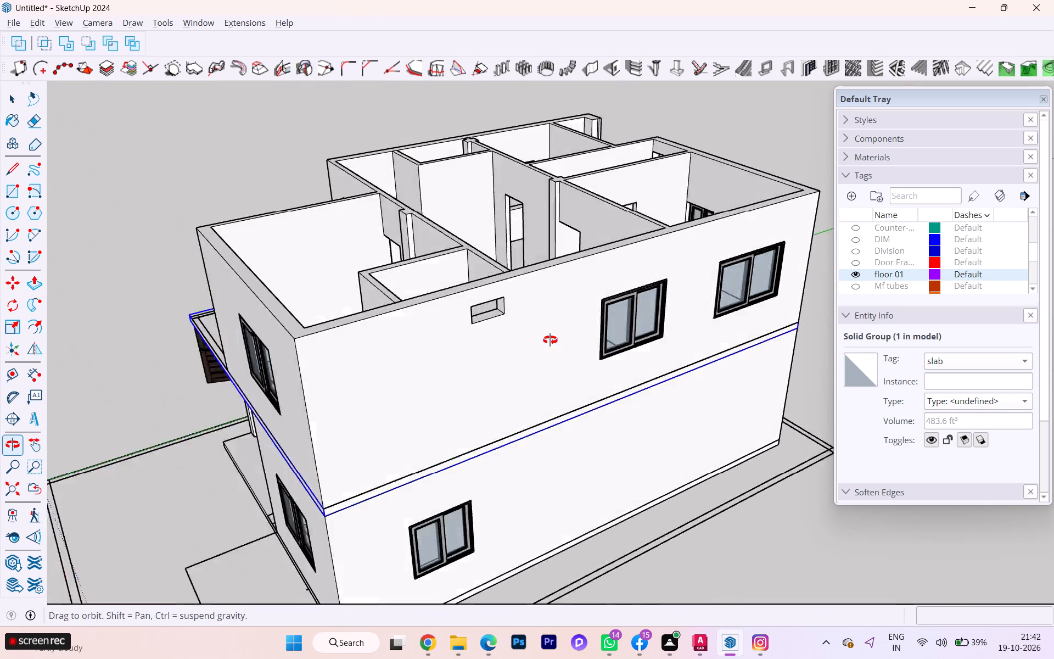
middle_click_drag(550, 340, 575, 340)
scroll(306, 337, "down", 1)
middle_click_drag(306, 337, 607, 345)
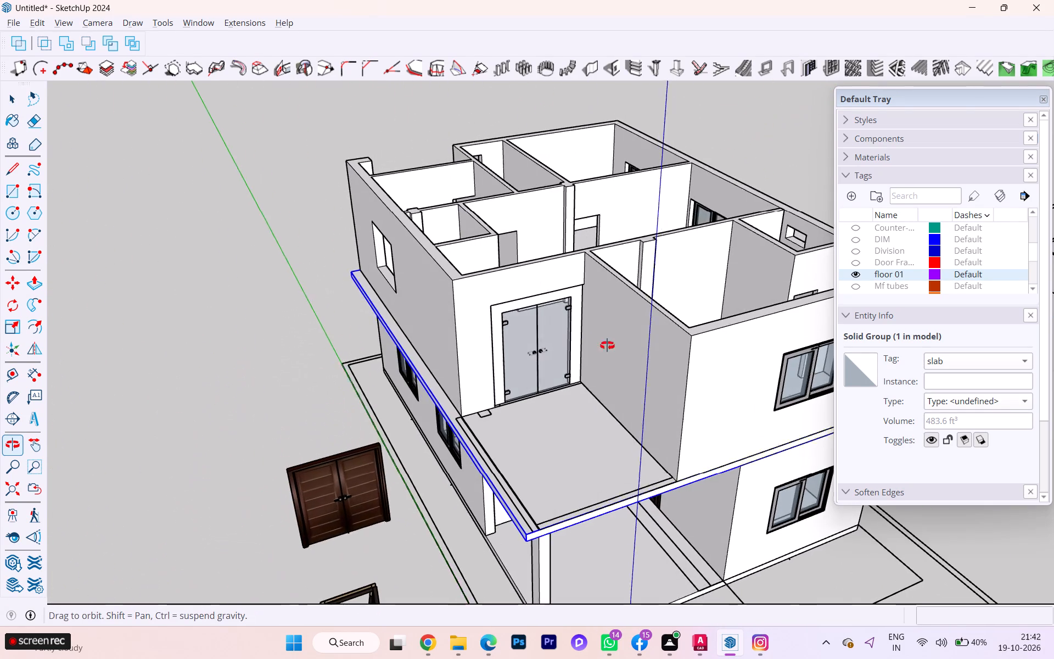
middle_click_drag(607, 345, 531, 301)
scroll(483, 310, "down", 3)
scroll(478, 312, "up", 1)
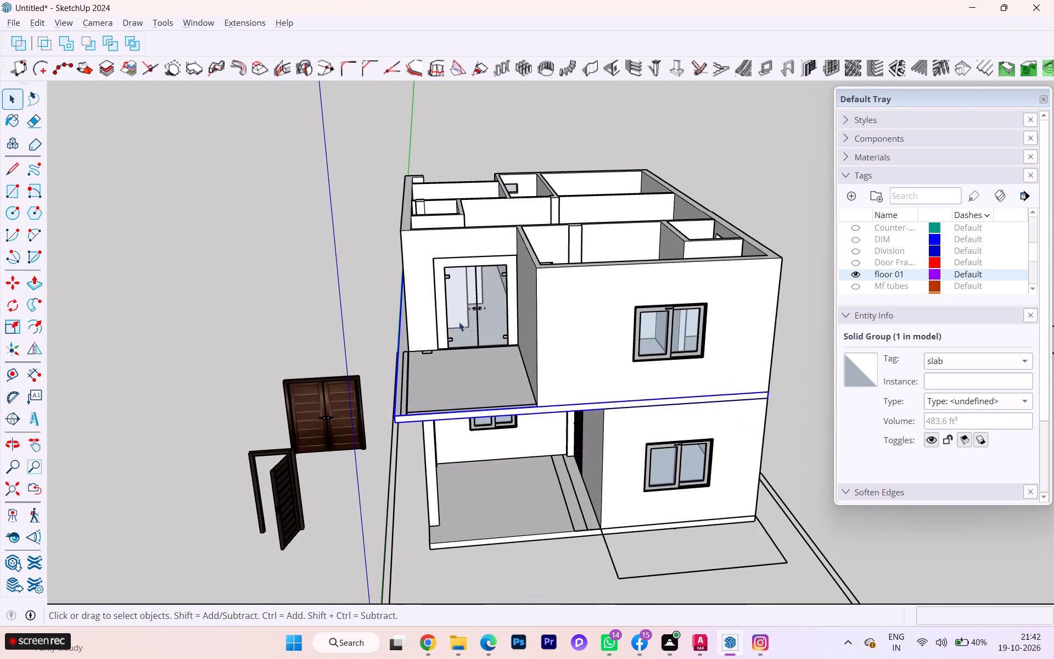
scroll(445, 334, "down", 3)
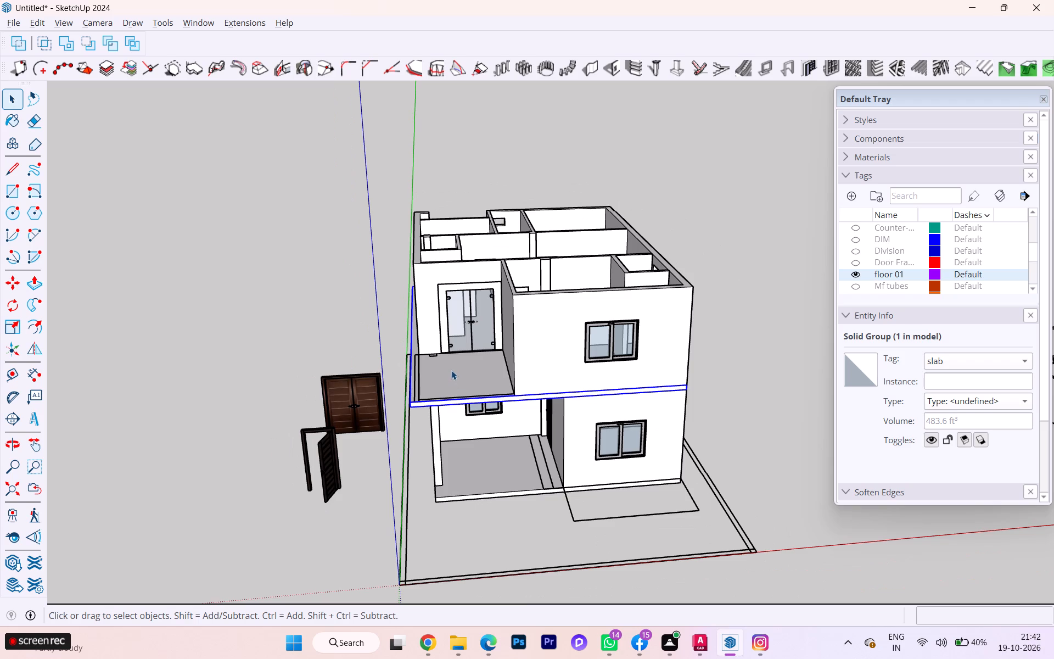
scroll(449, 371, "down", 1)
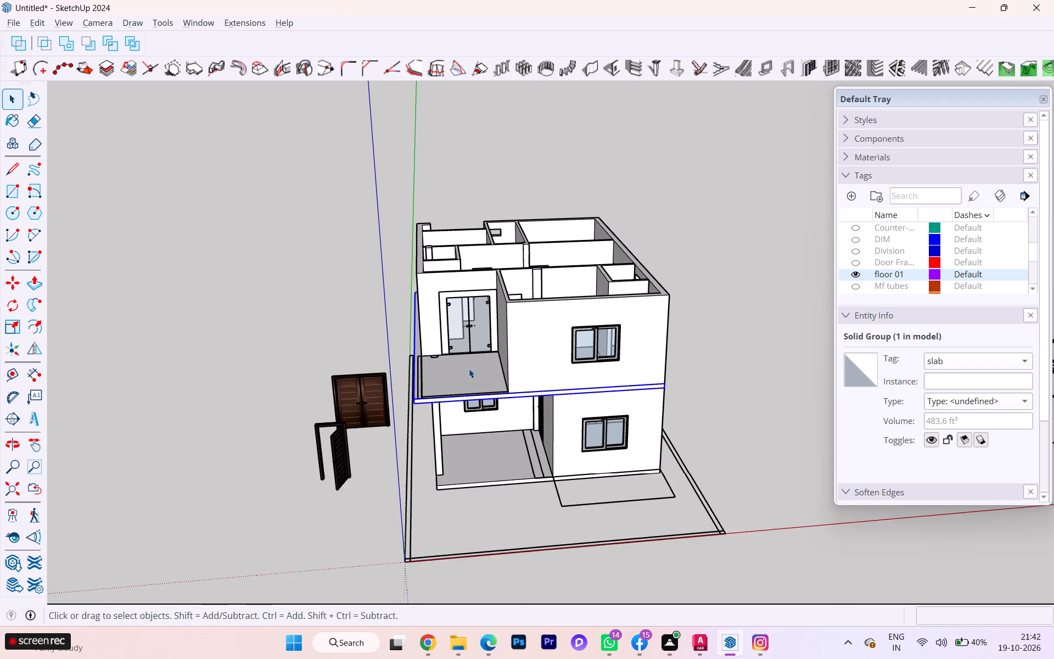
scroll(469, 368, "down", 1)
middle_click_drag(625, 398, 724, 396)
scroll(322, 342, "down", 3)
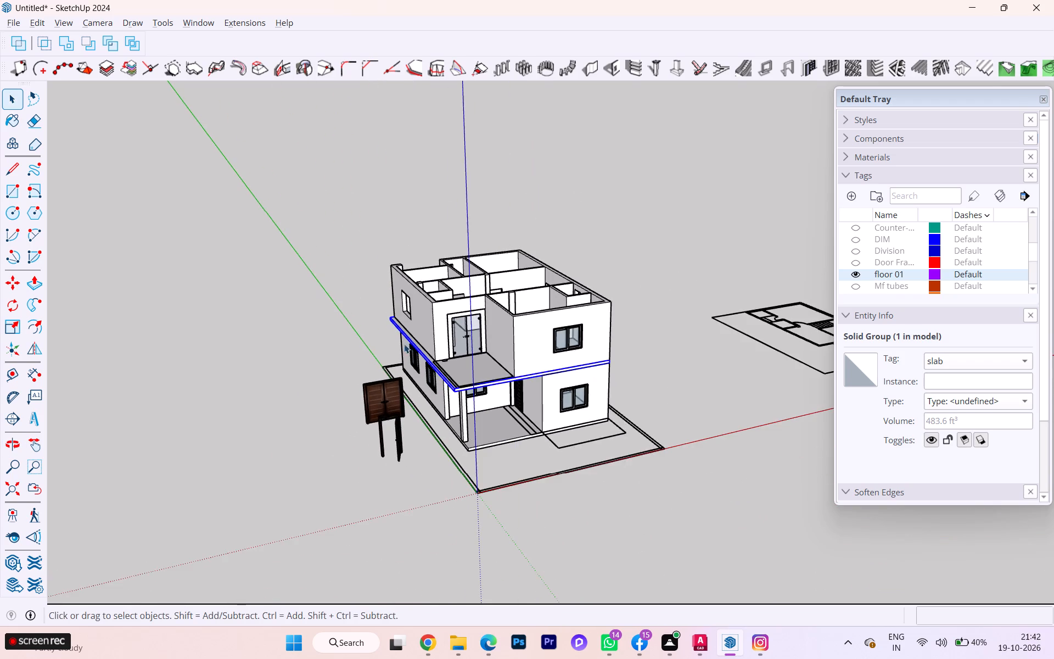
scroll(443, 333, "up", 1)
scroll(446, 333, "down", 1)
scroll(453, 333, "up", 6)
scroll(529, 322, "up", 5)
scroll(529, 322, "down", 2)
scroll(529, 322, "up", 10)
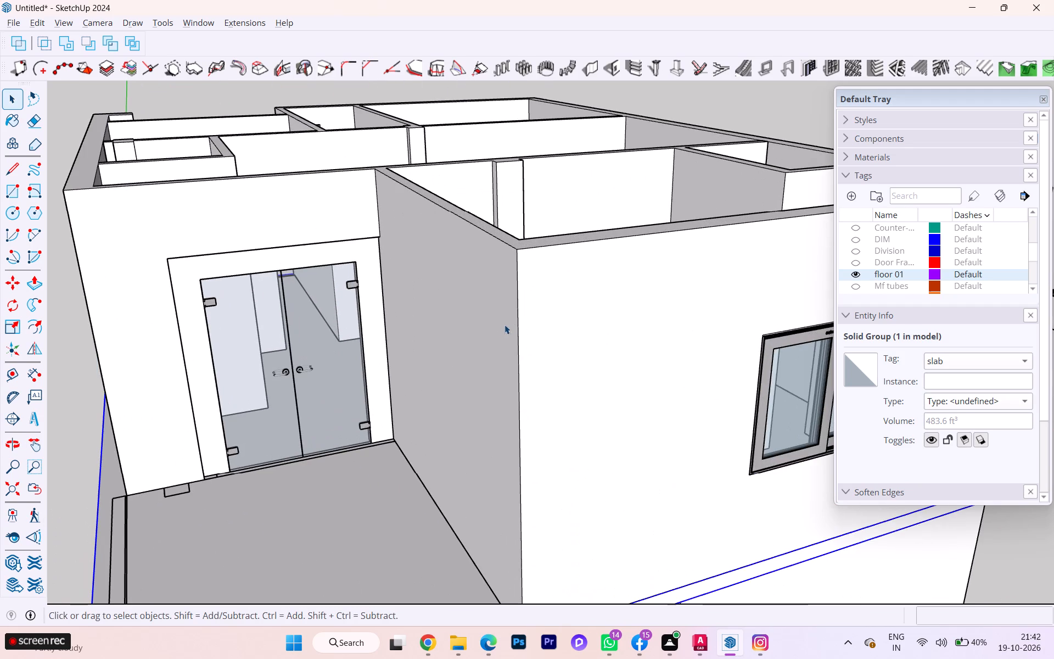
scroll(498, 327, "down", 2)
middle_click_drag(498, 339, 629, 352)
scroll(451, 305, "down", 1)
scroll(451, 305, "up", 2)
scroll(451, 305, "down", 5)
scroll(422, 298, "up", 1)
scroll(422, 298, "down", 1)
scroll(422, 299, "up", 1)
scroll(421, 302, "down", 1)
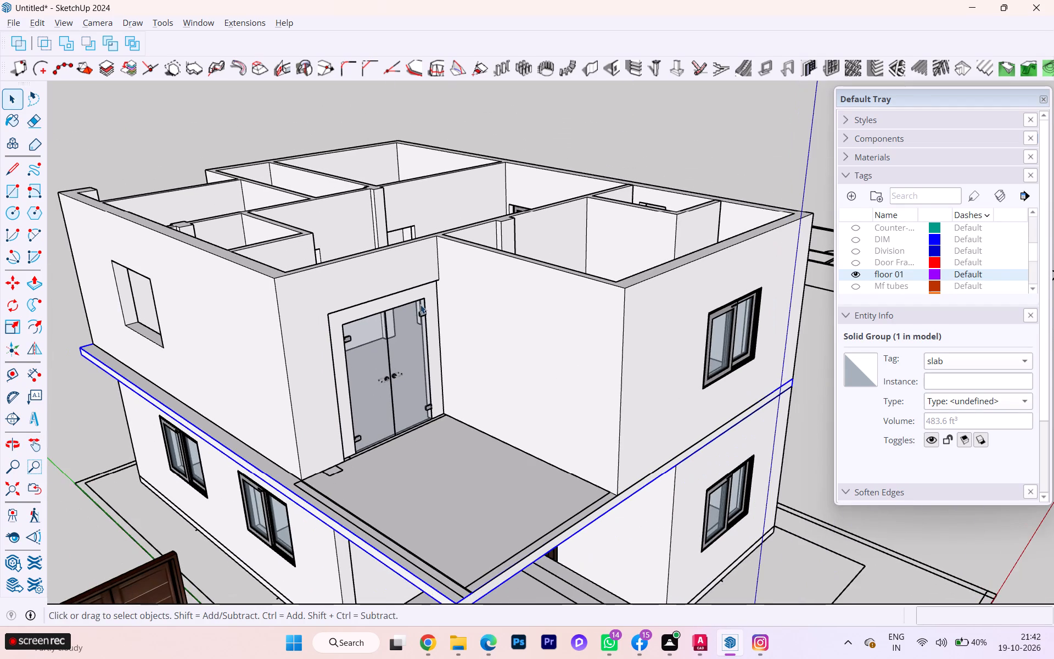
scroll(403, 329, "down", 3)
scroll(422, 324, "up", 3)
scroll(422, 324, "down", 7)
scroll(425, 322, "up", 1)
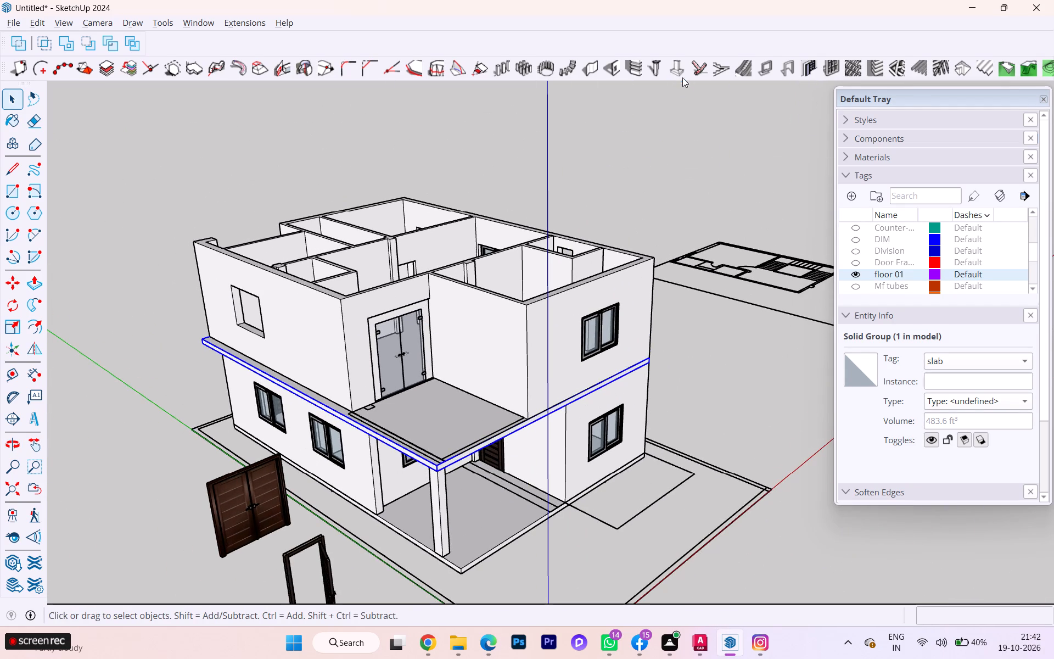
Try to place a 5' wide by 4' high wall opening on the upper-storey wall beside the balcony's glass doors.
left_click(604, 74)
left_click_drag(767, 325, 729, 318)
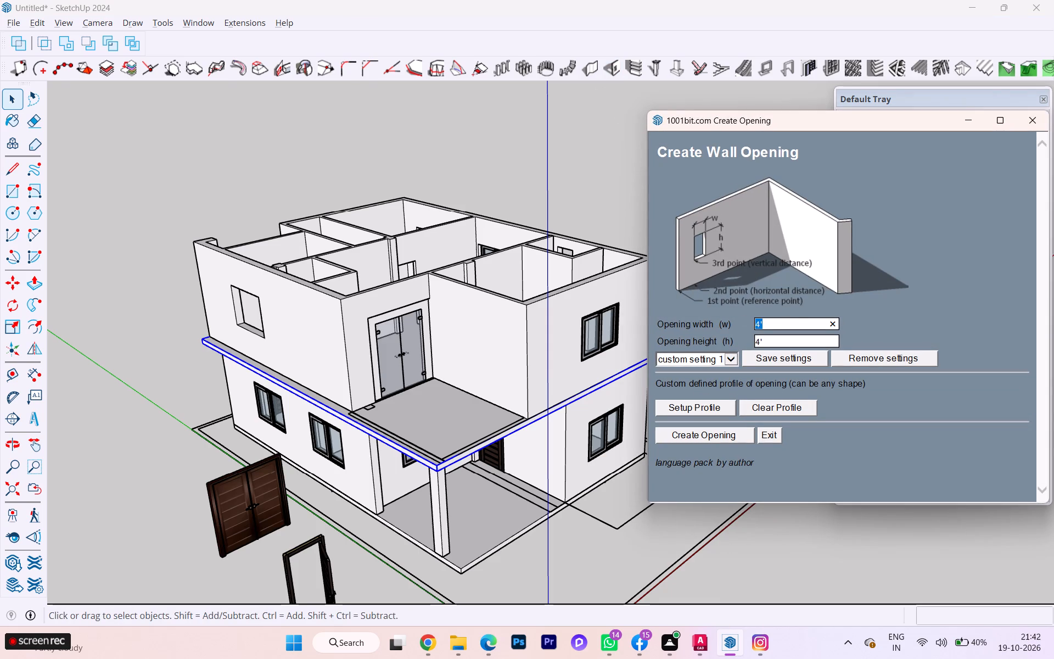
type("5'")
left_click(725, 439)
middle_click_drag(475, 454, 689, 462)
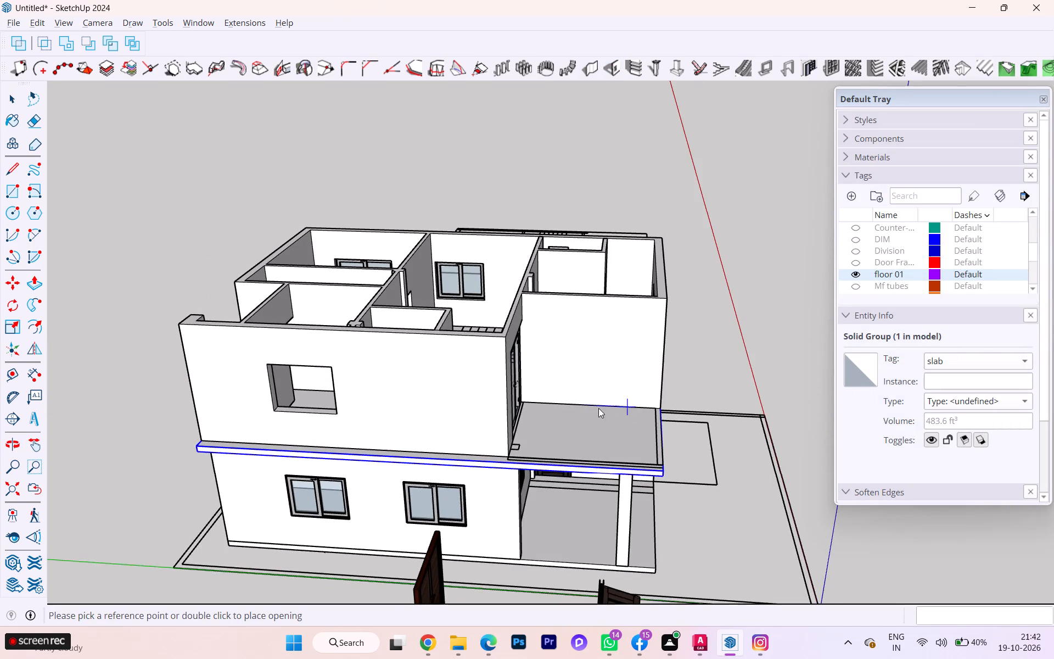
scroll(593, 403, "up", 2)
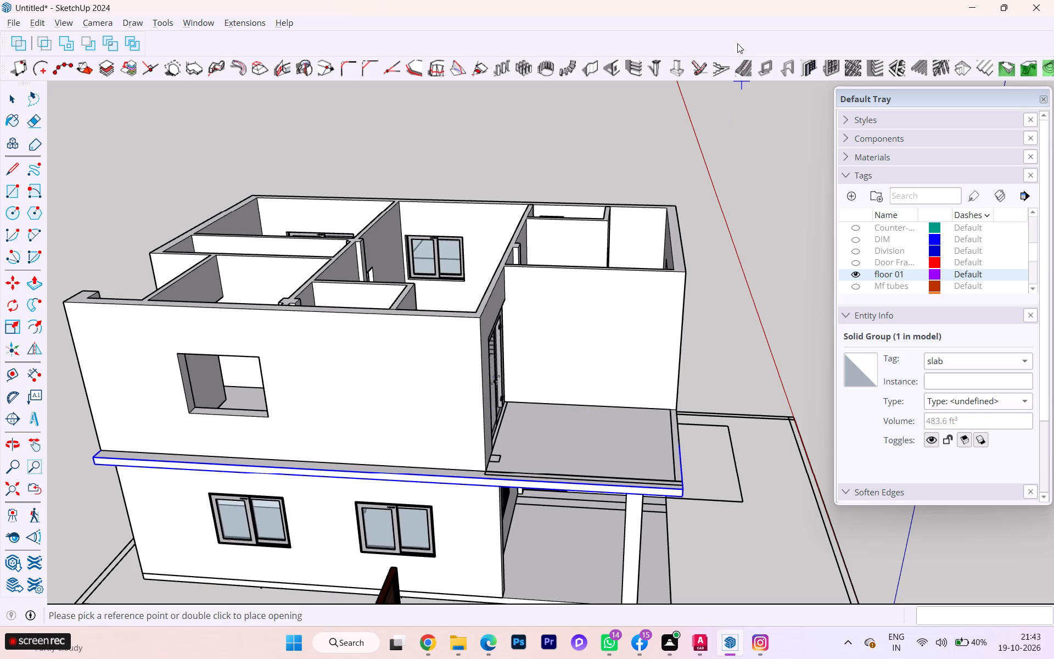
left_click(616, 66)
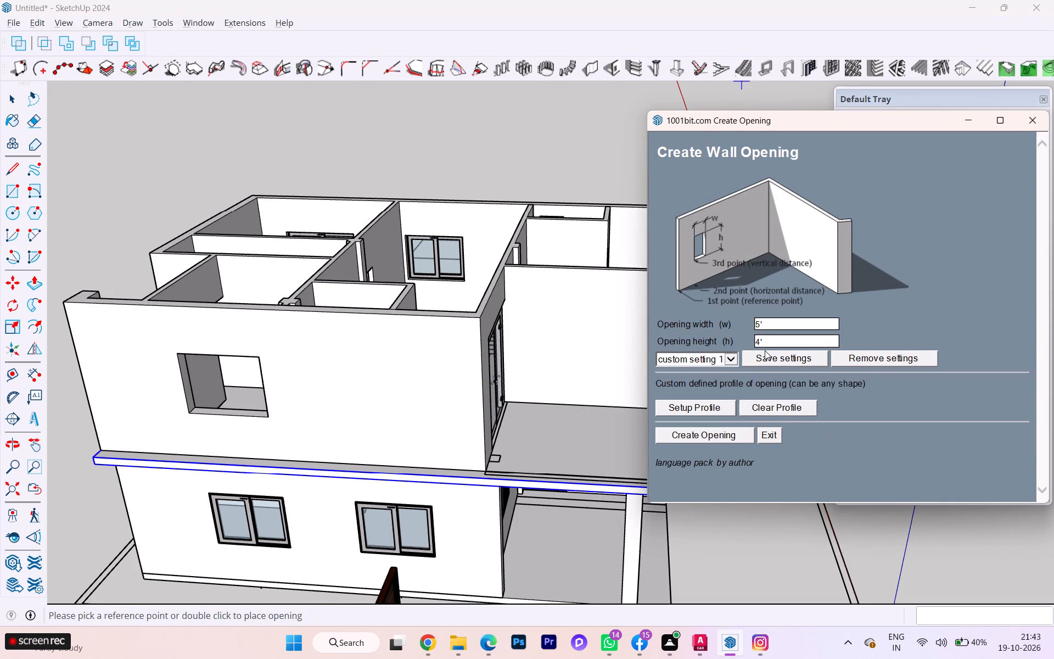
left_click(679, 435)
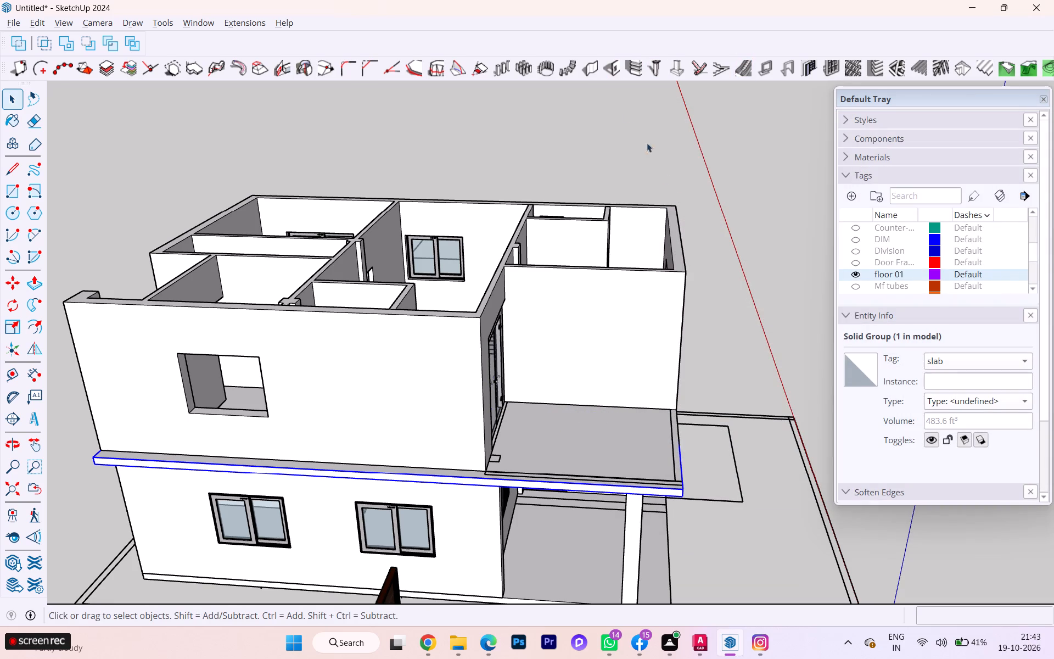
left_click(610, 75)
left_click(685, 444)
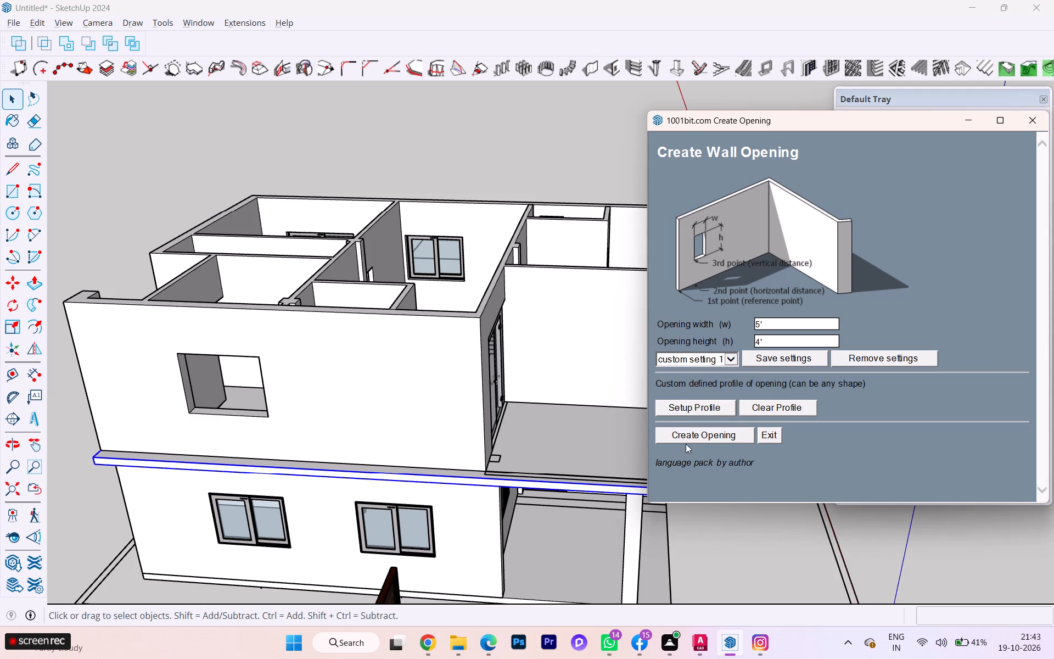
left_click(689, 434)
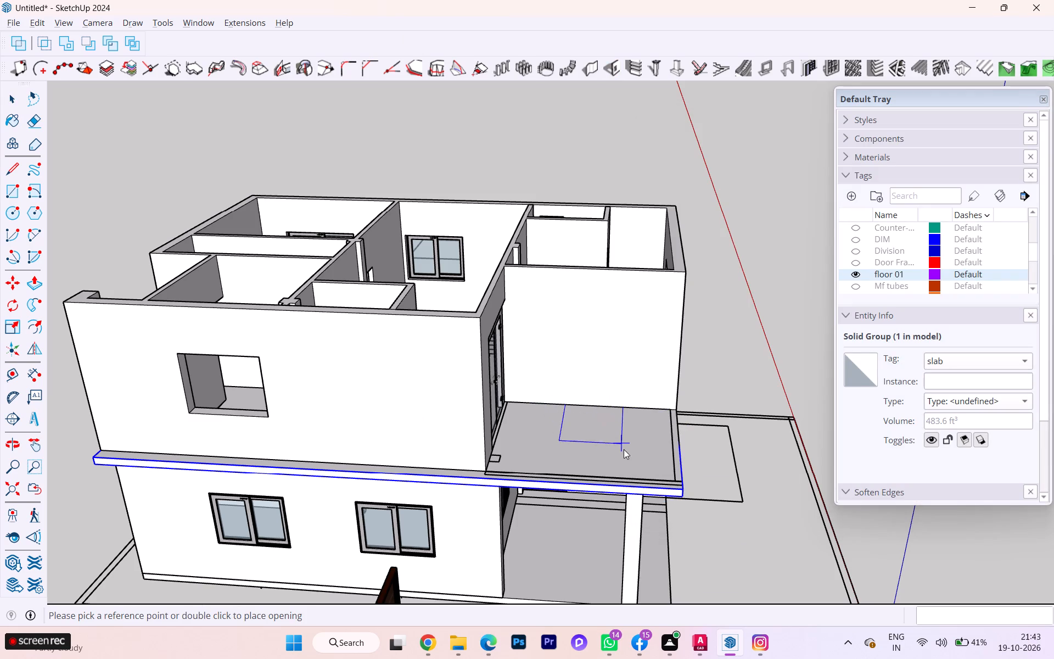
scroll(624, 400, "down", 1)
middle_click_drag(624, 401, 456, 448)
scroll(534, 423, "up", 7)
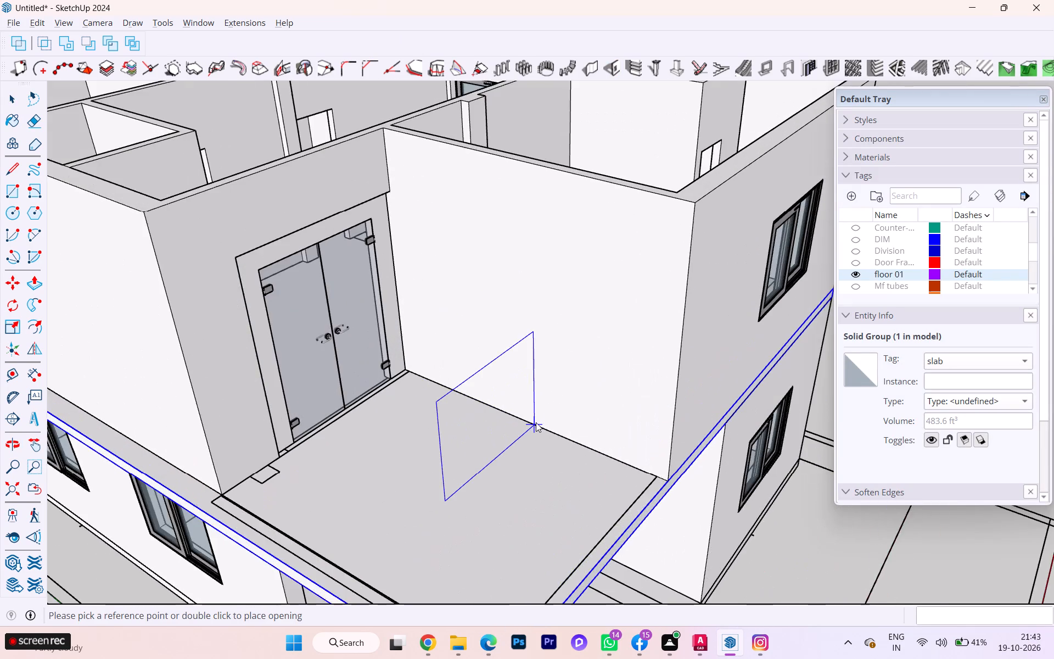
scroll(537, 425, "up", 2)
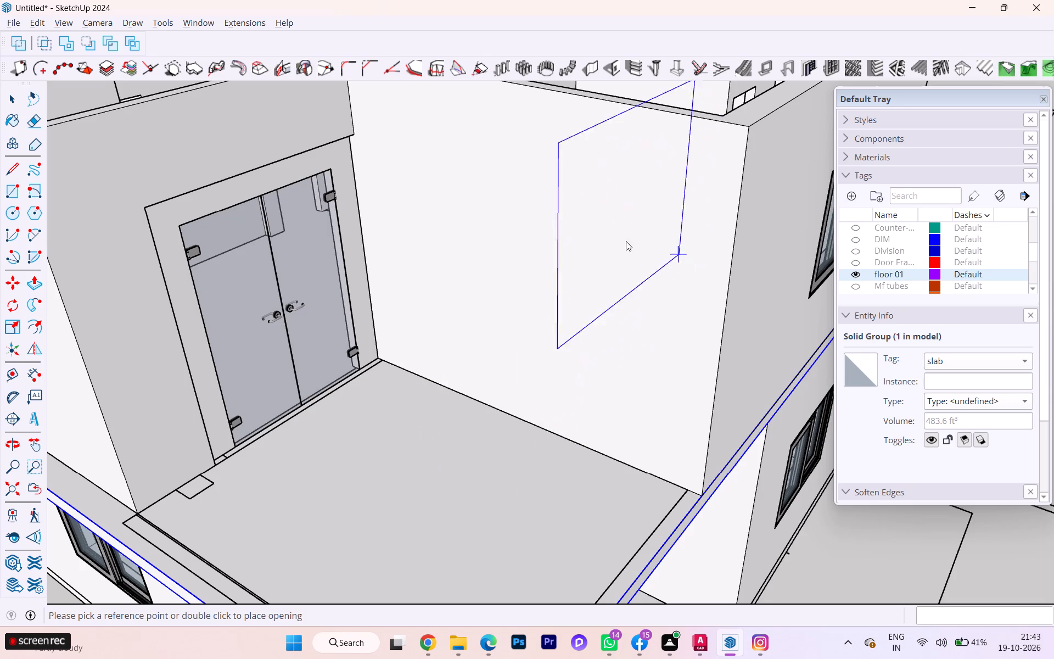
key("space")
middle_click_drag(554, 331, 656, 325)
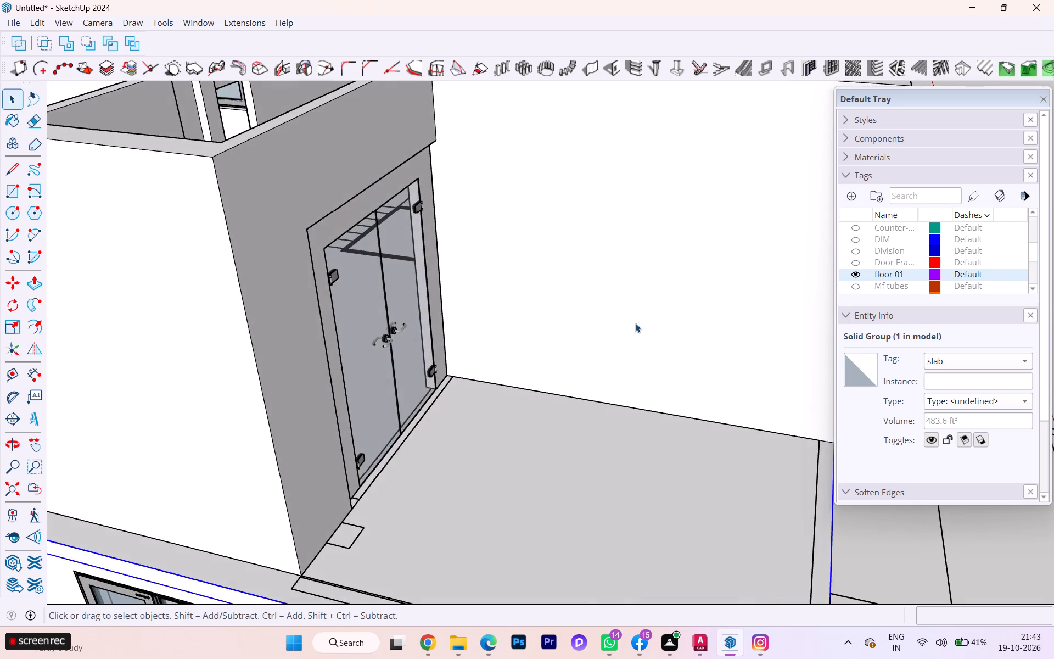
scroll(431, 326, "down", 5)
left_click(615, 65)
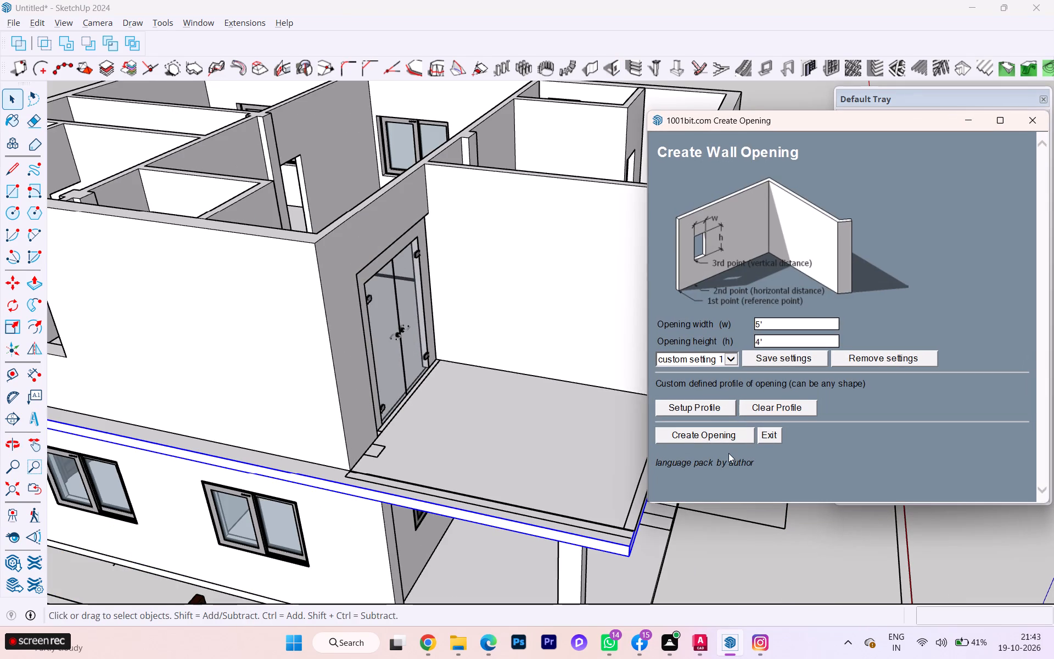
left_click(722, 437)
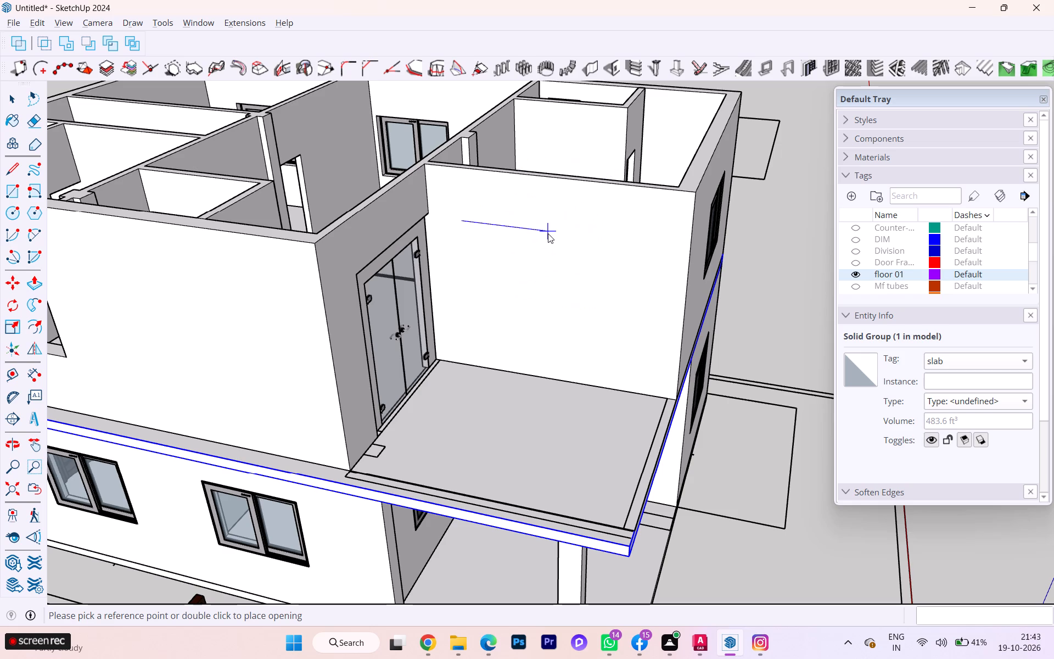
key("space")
Set the wall opening size to 4' wide and 5' high for the balcony's side wall.
left_click(610, 68)
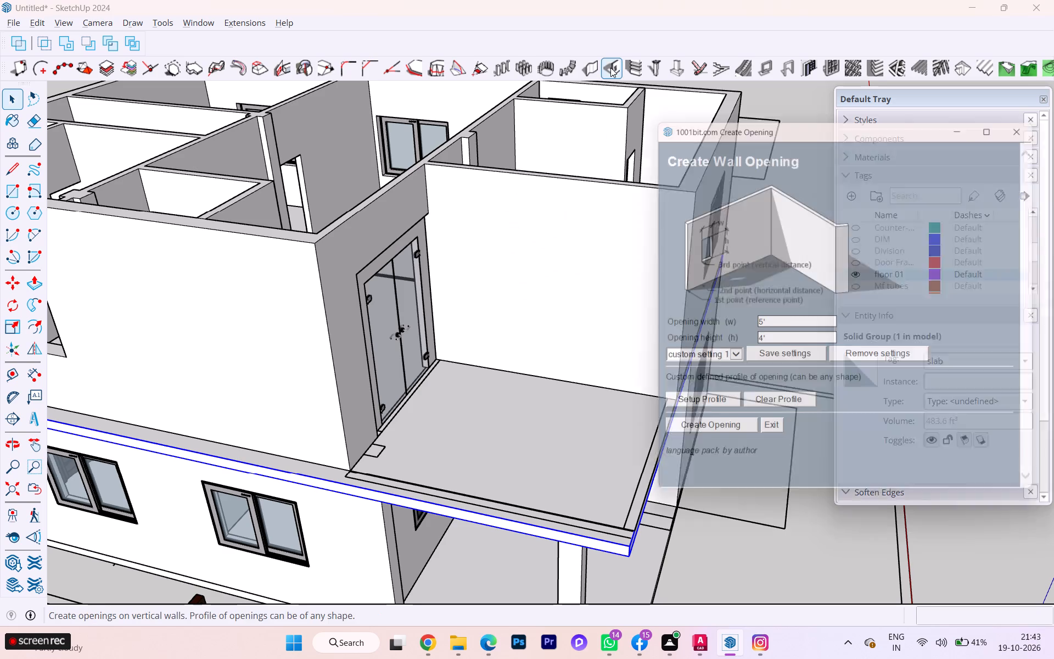
left_click_drag(770, 323, 741, 321)
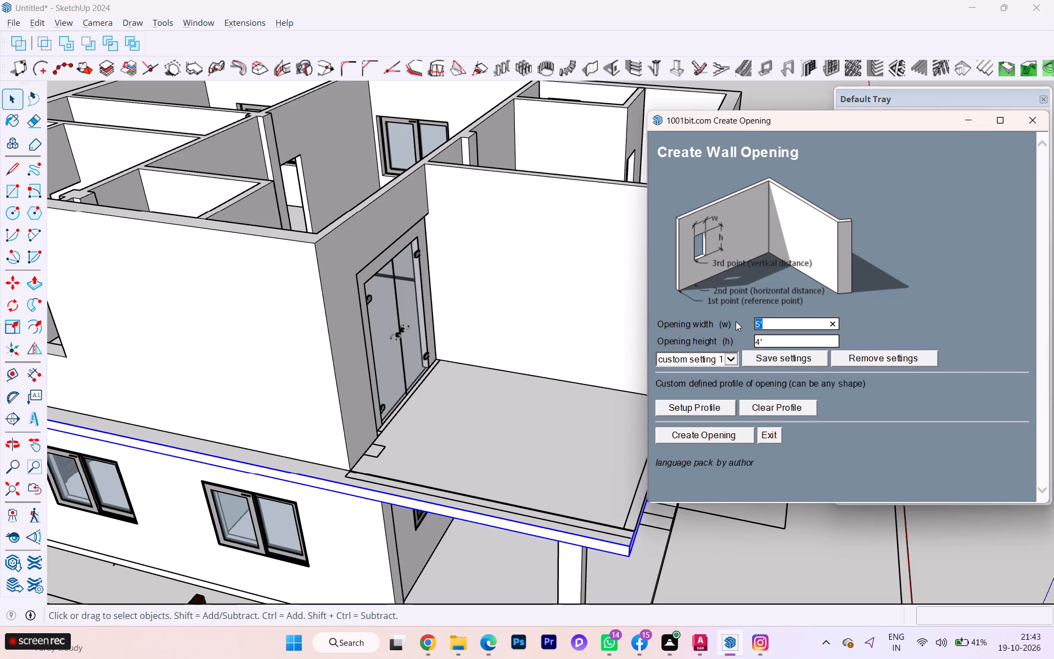
type("4'")
left_click(783, 340)
type("5'")
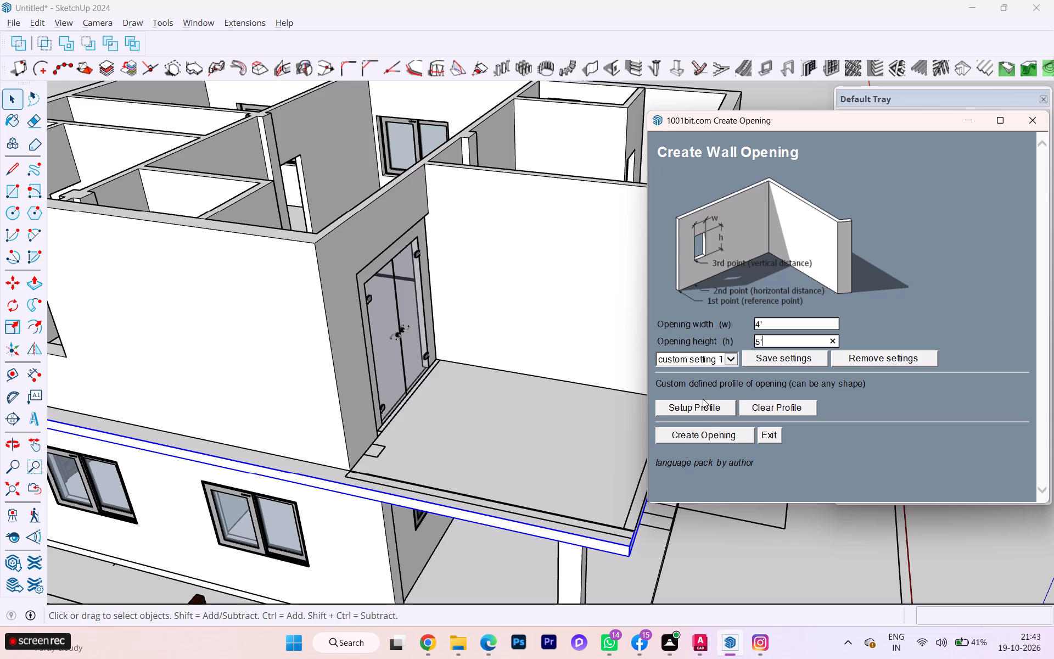
left_click(700, 434)
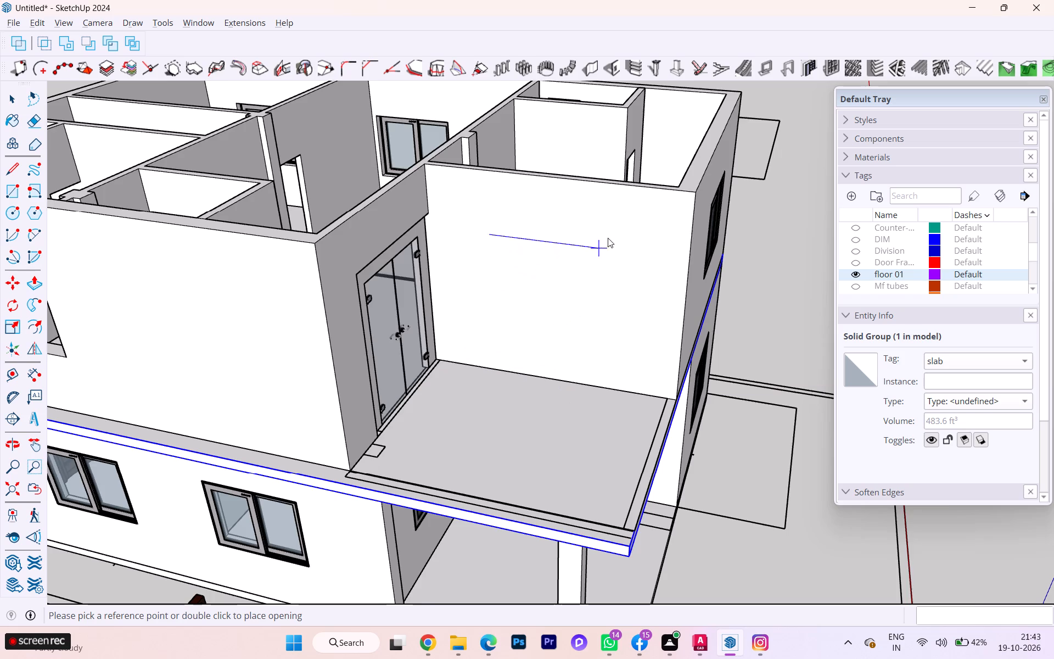
scroll(614, 230, "down", 2)
middle_click_drag(586, 316, 304, 409)
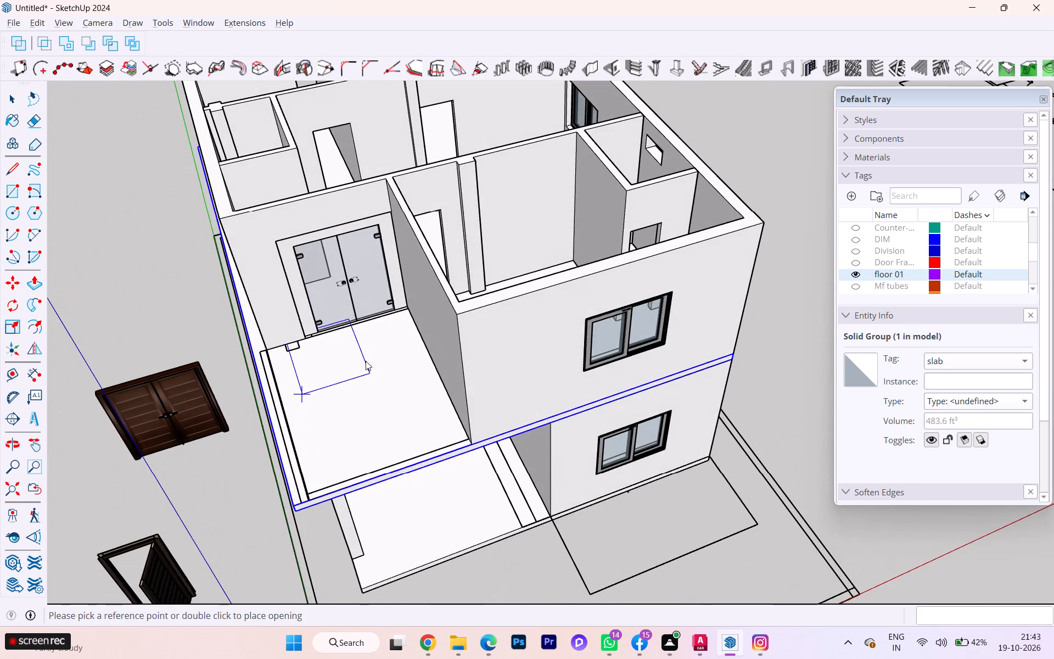
key("space")
Draw a short edge across the top of the balcony's side wall at its outer end, about 4 1/2" long.
key("l")
scroll(479, 309, "up", 1)
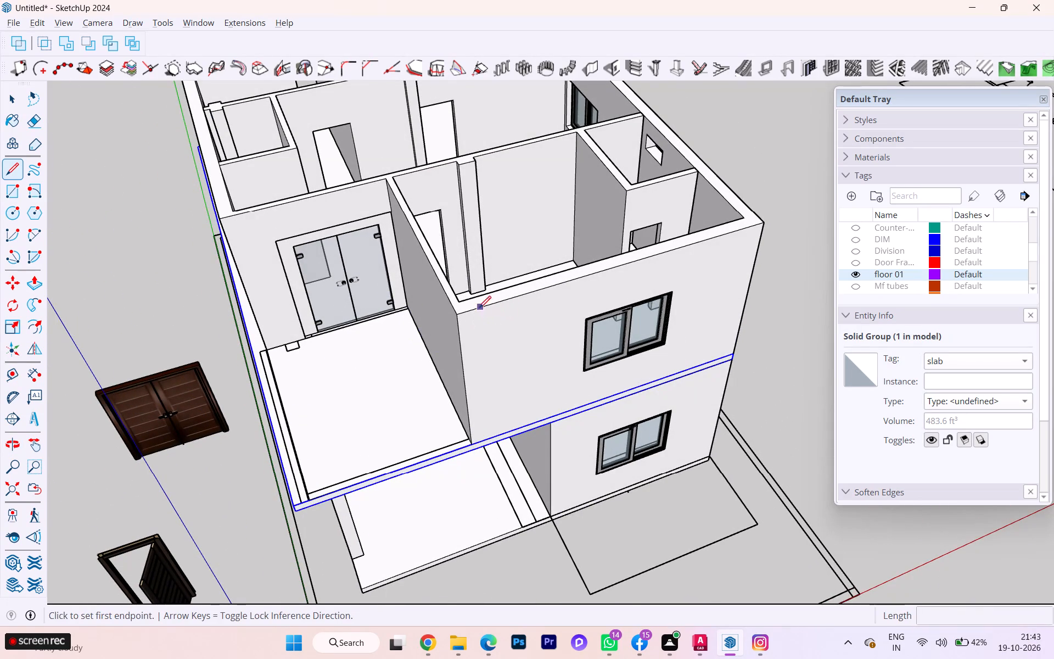
scroll(479, 308, "up", 7)
scroll(453, 302, "down", 1)
scroll(455, 303, "up", 1)
left_click(459, 303)
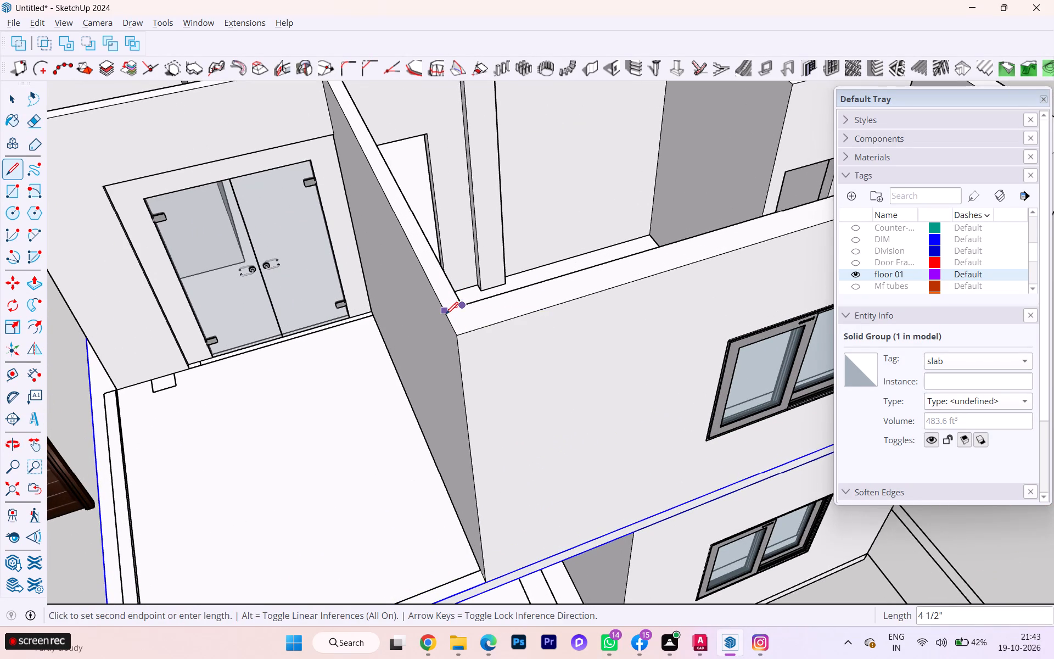
left_click(446, 313)
key("space")
scroll(459, 321, "down", 3)
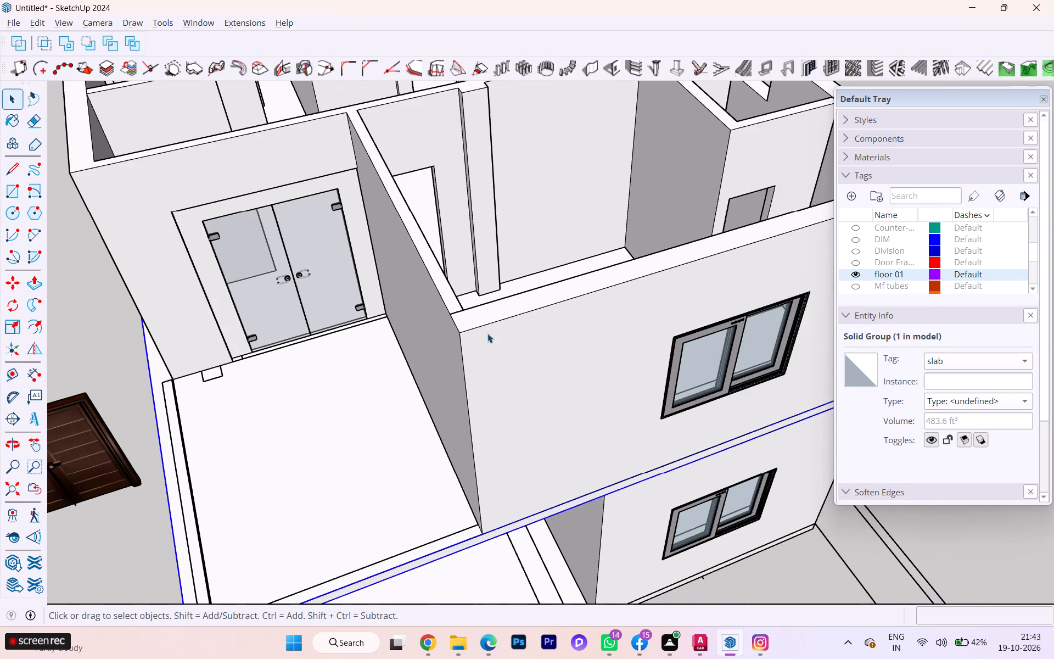
Draw a short edge across the top of the same wall where it meets the glass-door wall.
key("l")
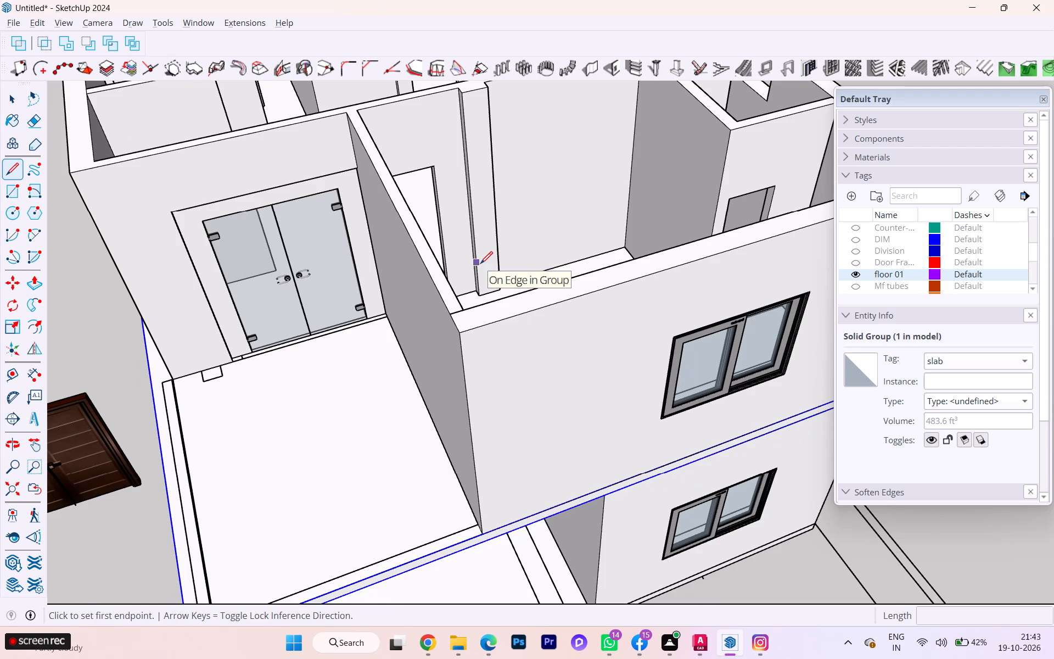
scroll(480, 264, "down", 2)
scroll(435, 315, "down", 1)
middle_click_drag(428, 320, 531, 332)
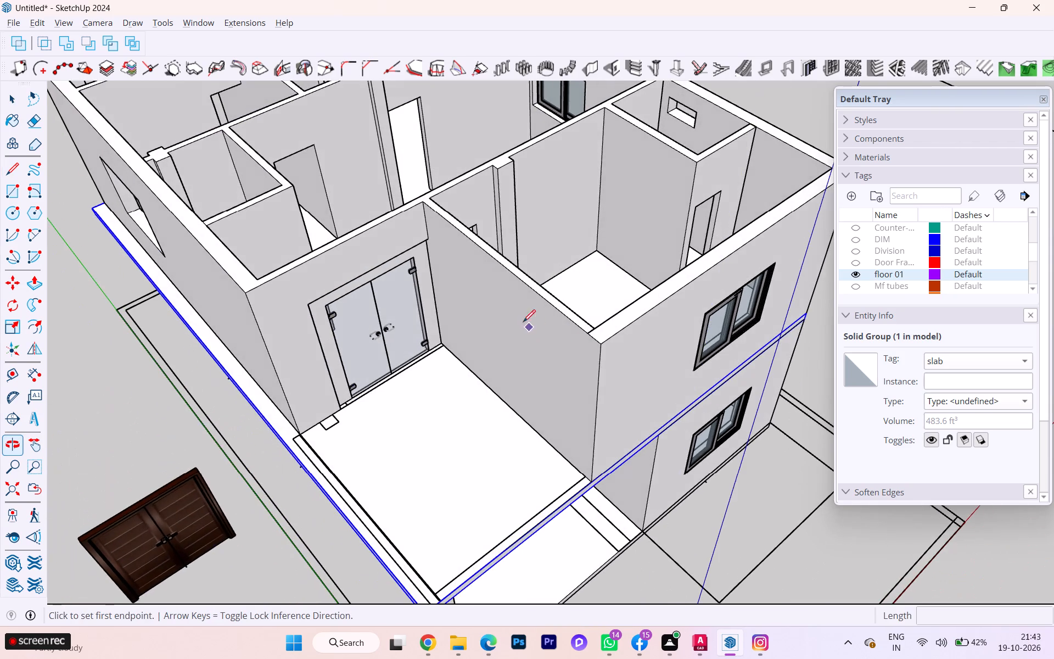
scroll(463, 210, "up", 3)
scroll(447, 209, "down", 1)
scroll(446, 208, "up", 3)
scroll(408, 206, "down", 1)
scroll(408, 206, "up", 6)
scroll(413, 204, "down", 2)
scroll(413, 204, "up", 4)
left_click(414, 194)
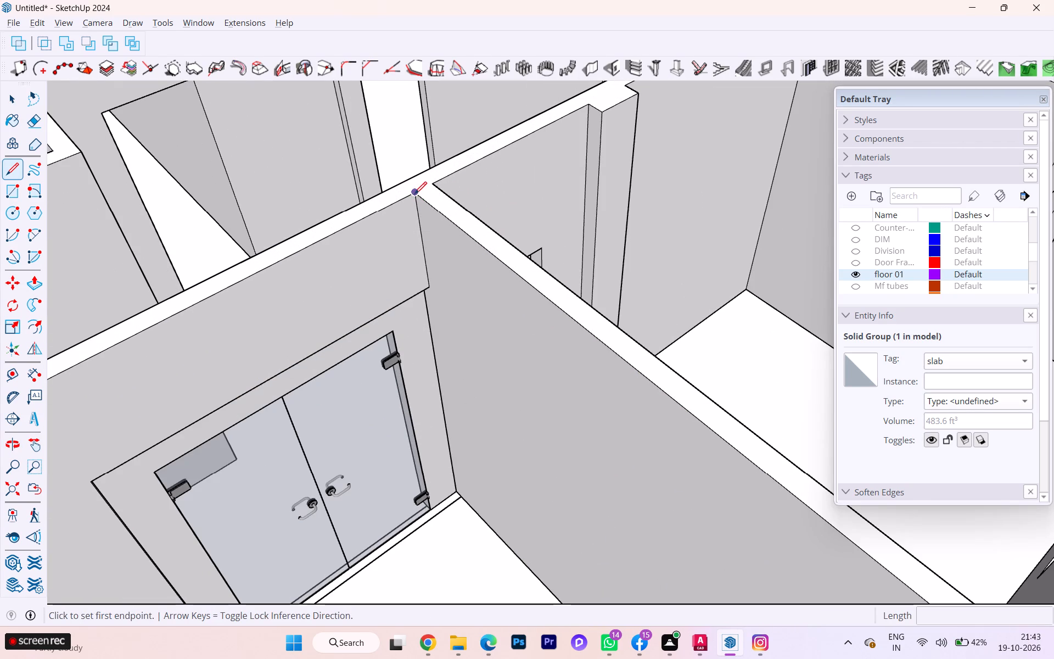
left_click(441, 180)
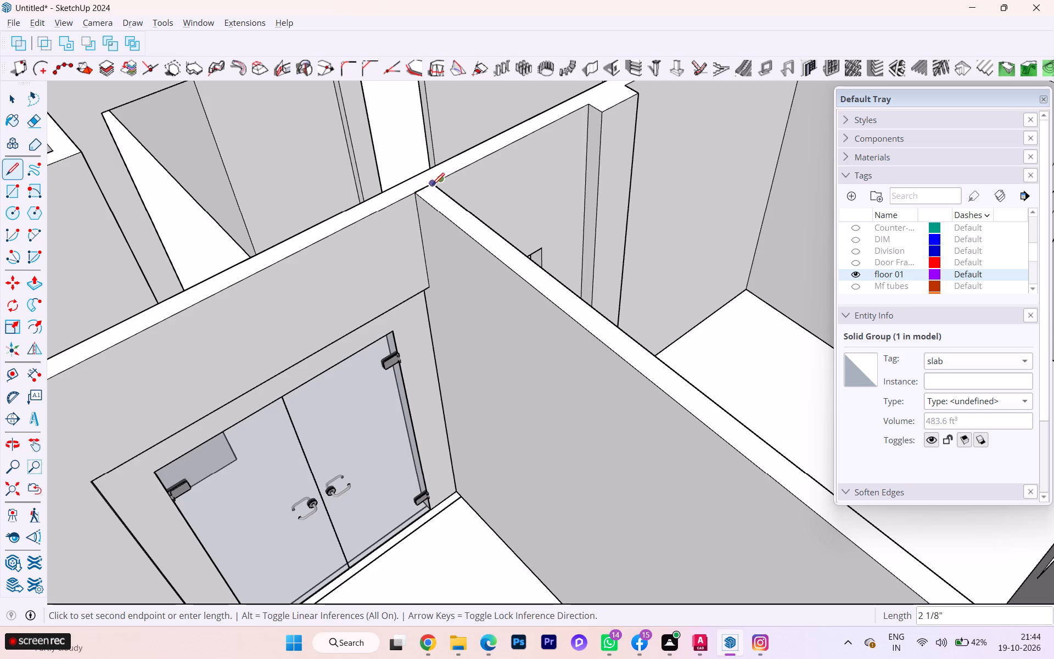
key("space")
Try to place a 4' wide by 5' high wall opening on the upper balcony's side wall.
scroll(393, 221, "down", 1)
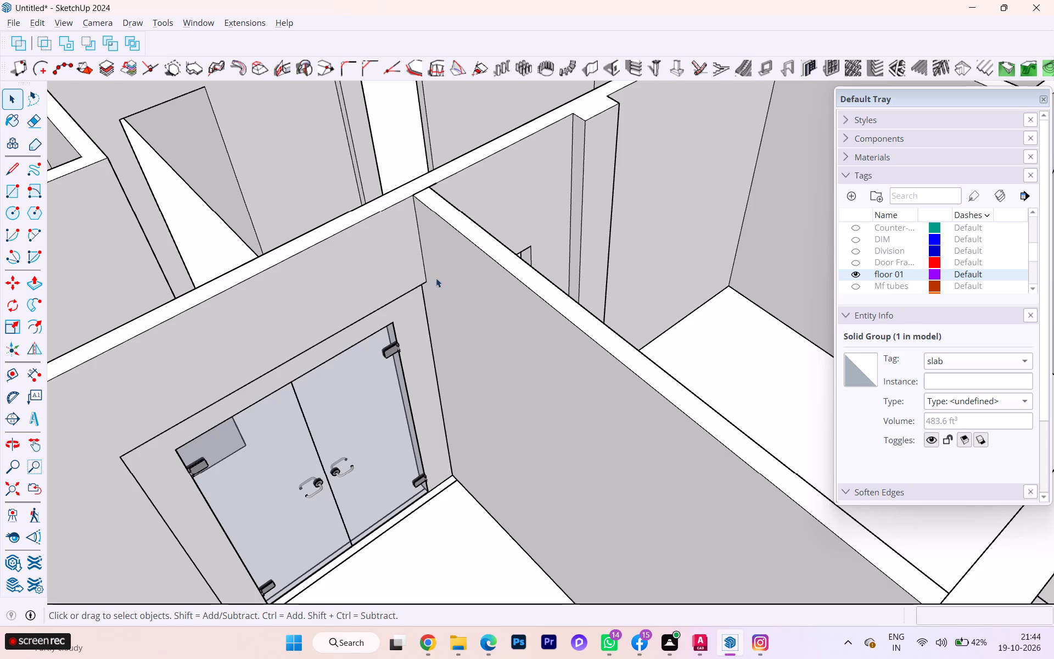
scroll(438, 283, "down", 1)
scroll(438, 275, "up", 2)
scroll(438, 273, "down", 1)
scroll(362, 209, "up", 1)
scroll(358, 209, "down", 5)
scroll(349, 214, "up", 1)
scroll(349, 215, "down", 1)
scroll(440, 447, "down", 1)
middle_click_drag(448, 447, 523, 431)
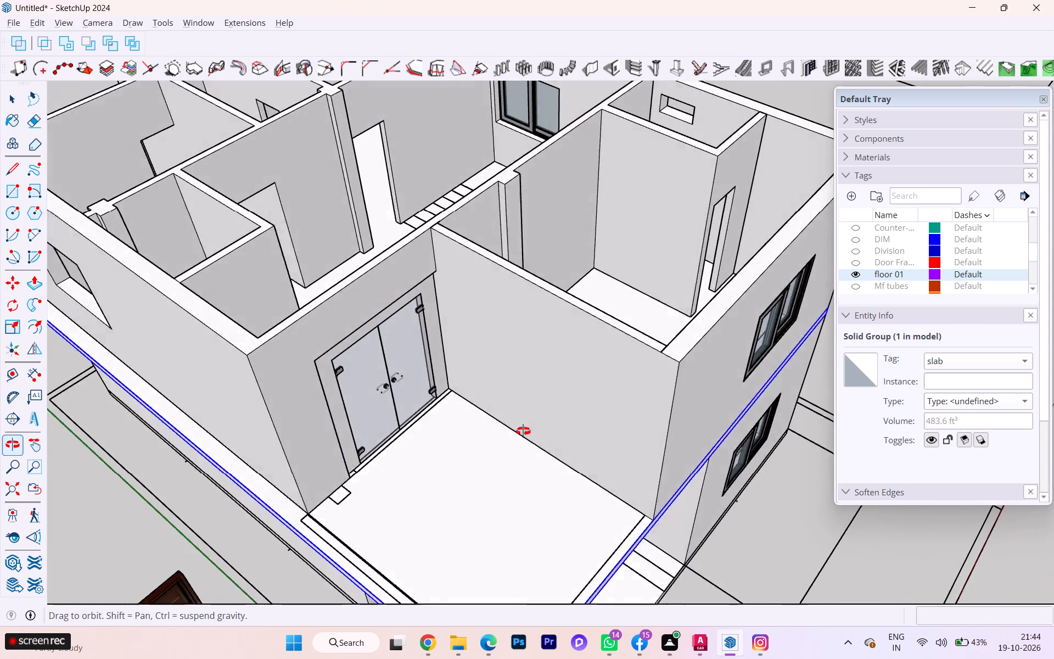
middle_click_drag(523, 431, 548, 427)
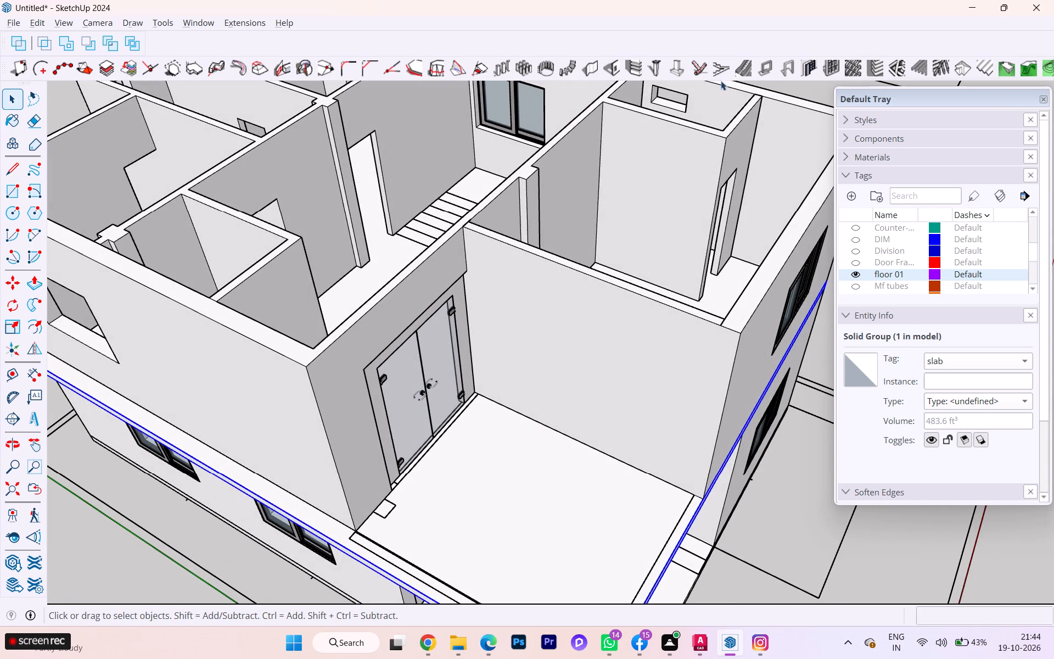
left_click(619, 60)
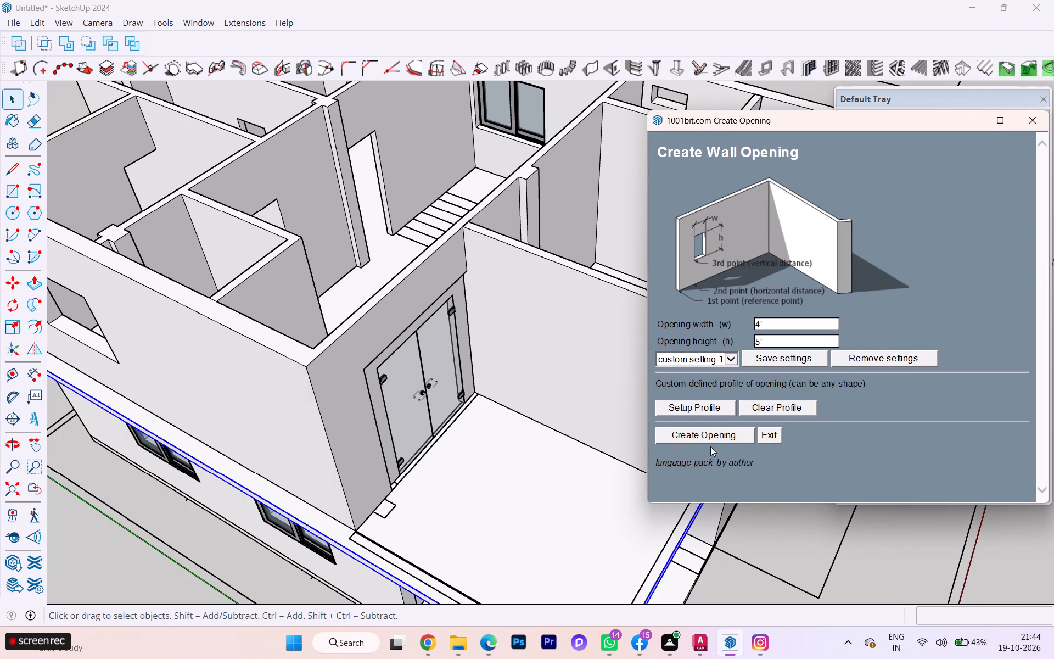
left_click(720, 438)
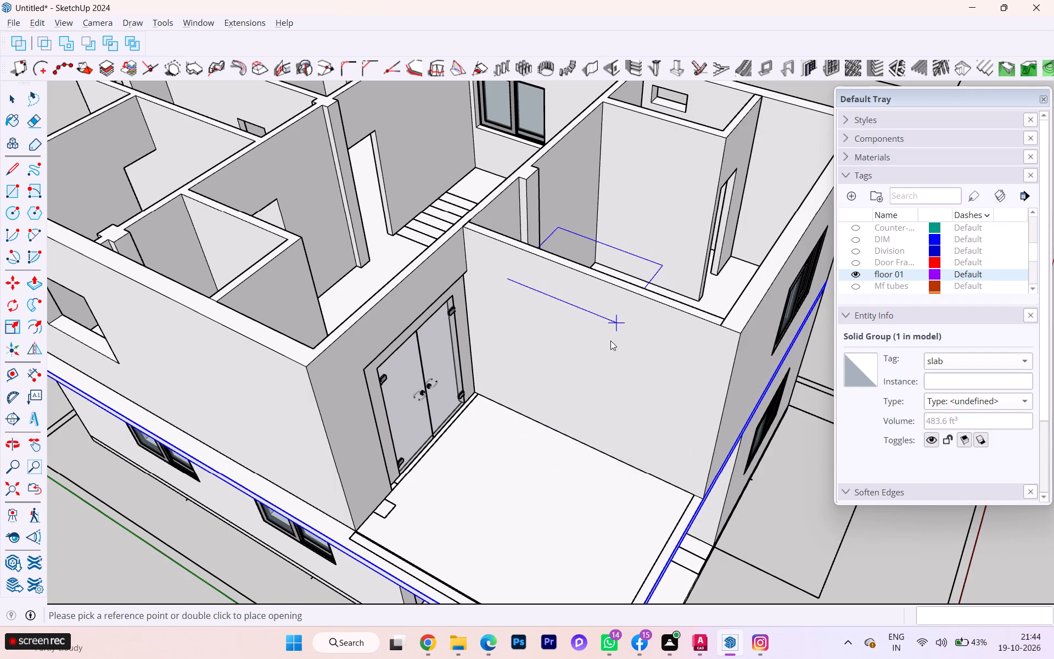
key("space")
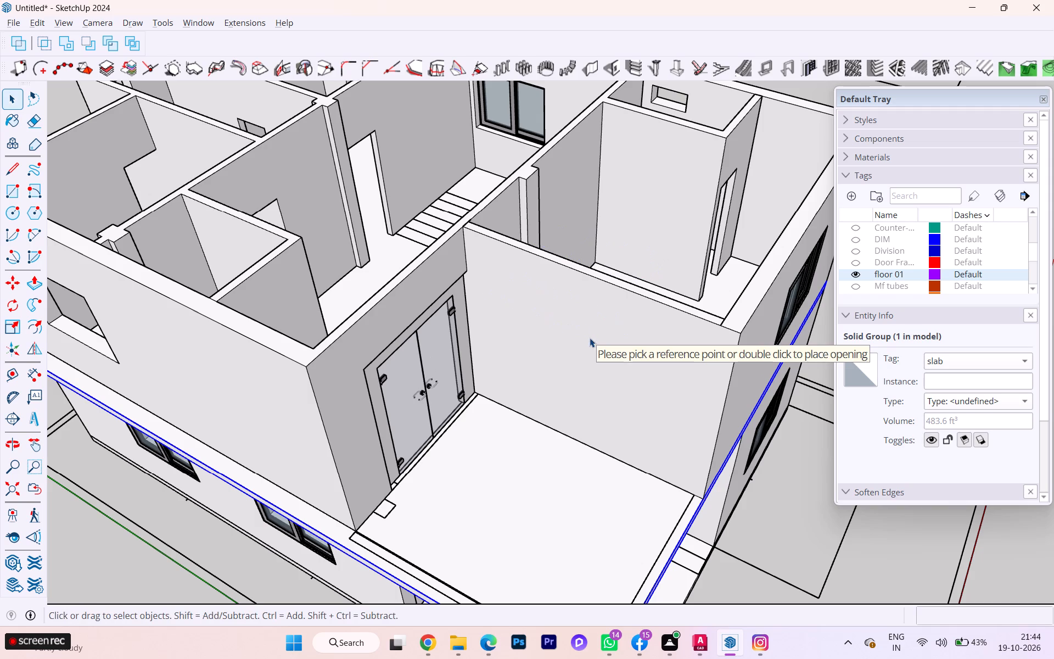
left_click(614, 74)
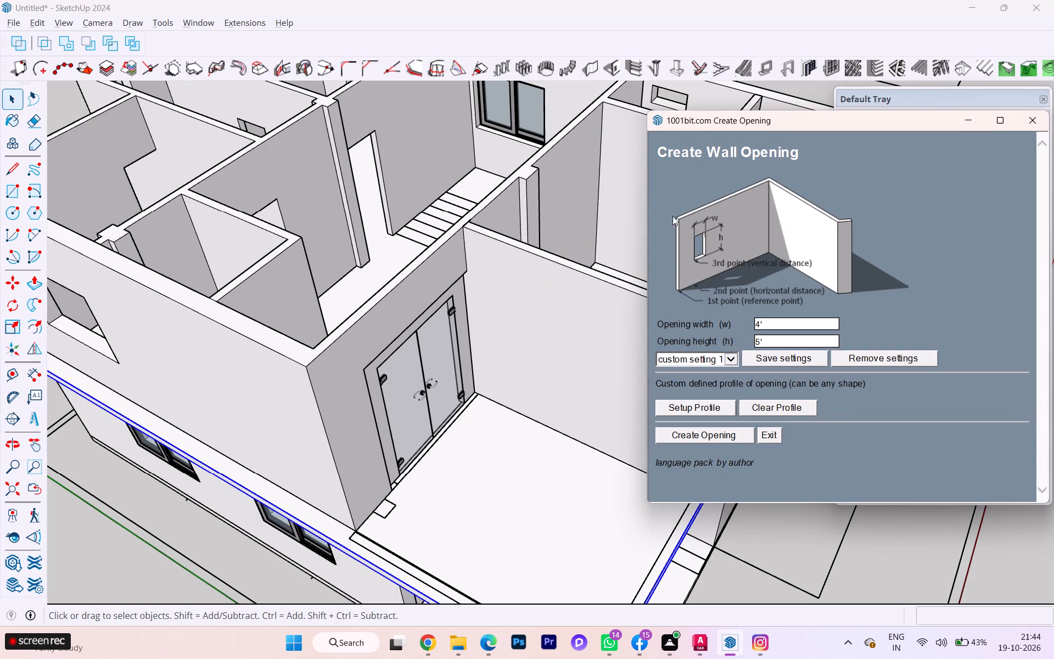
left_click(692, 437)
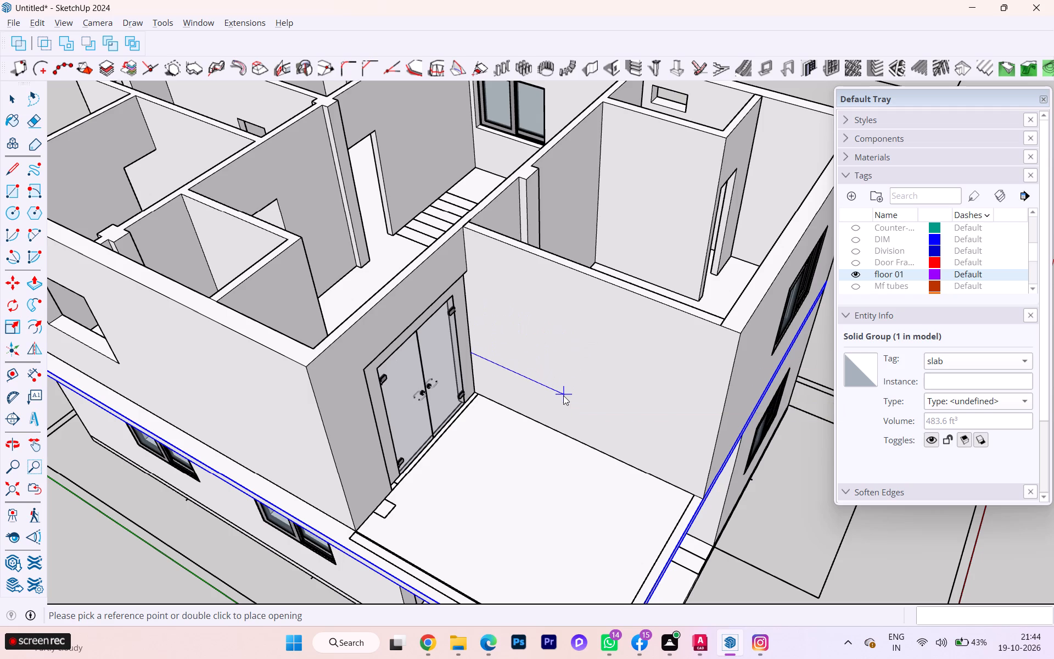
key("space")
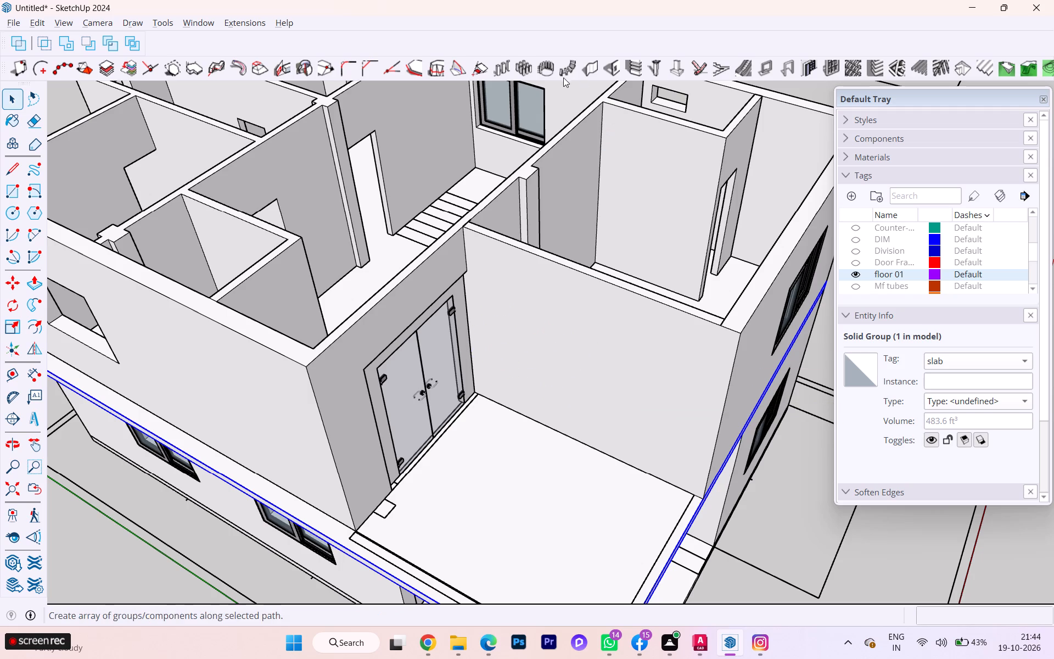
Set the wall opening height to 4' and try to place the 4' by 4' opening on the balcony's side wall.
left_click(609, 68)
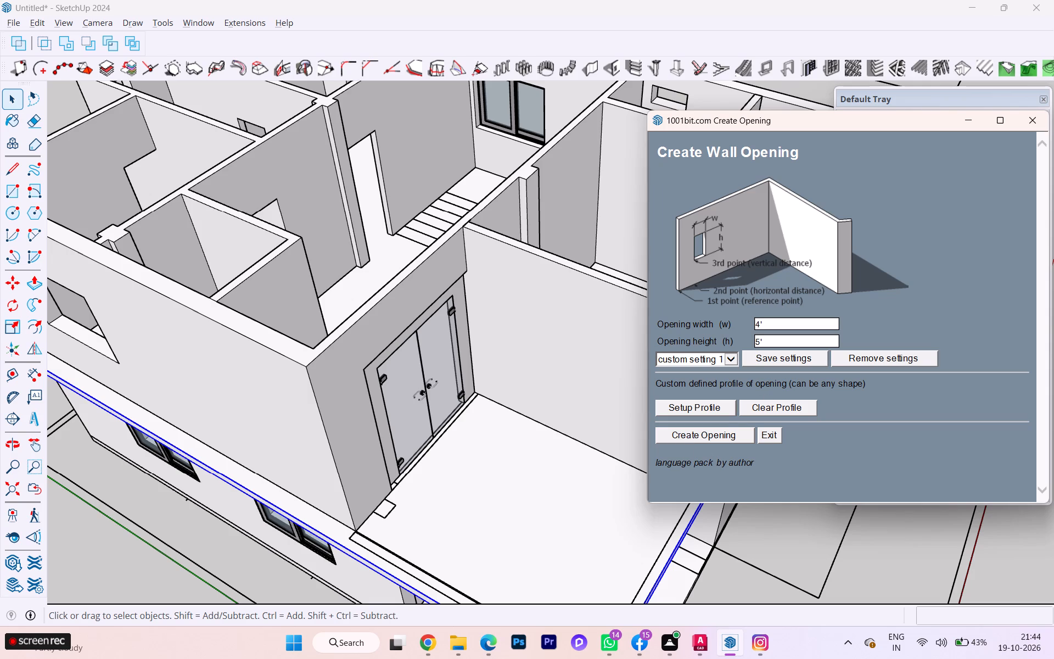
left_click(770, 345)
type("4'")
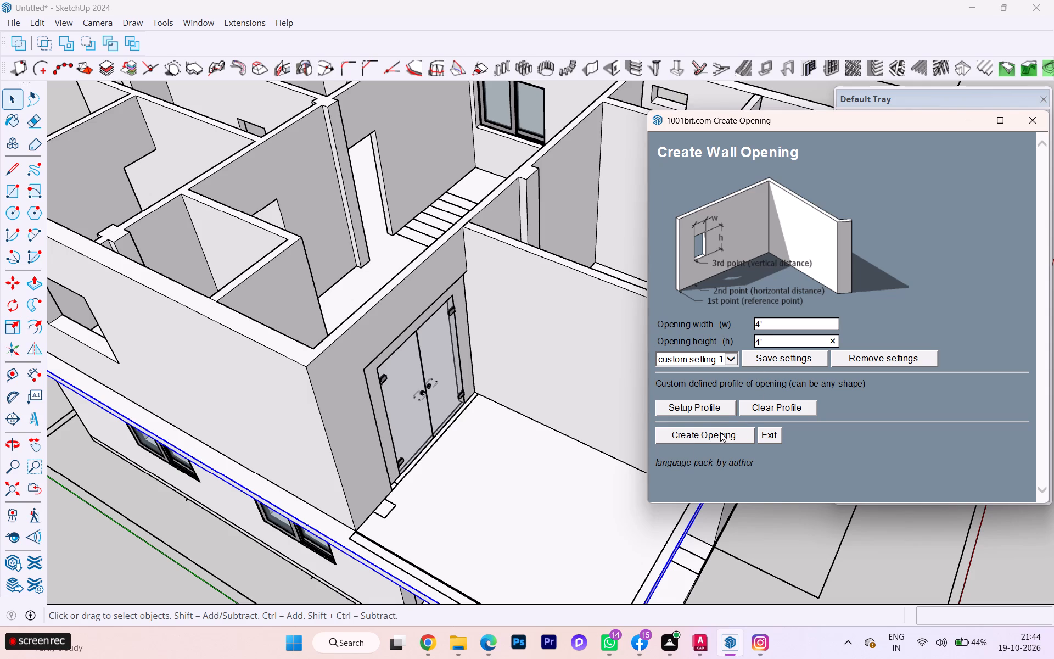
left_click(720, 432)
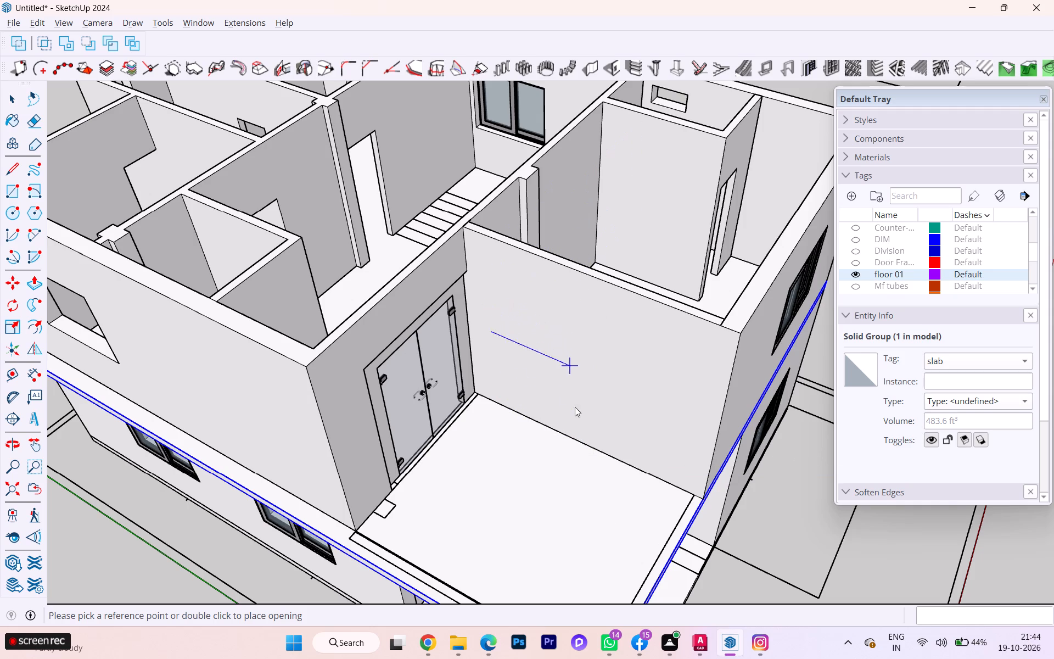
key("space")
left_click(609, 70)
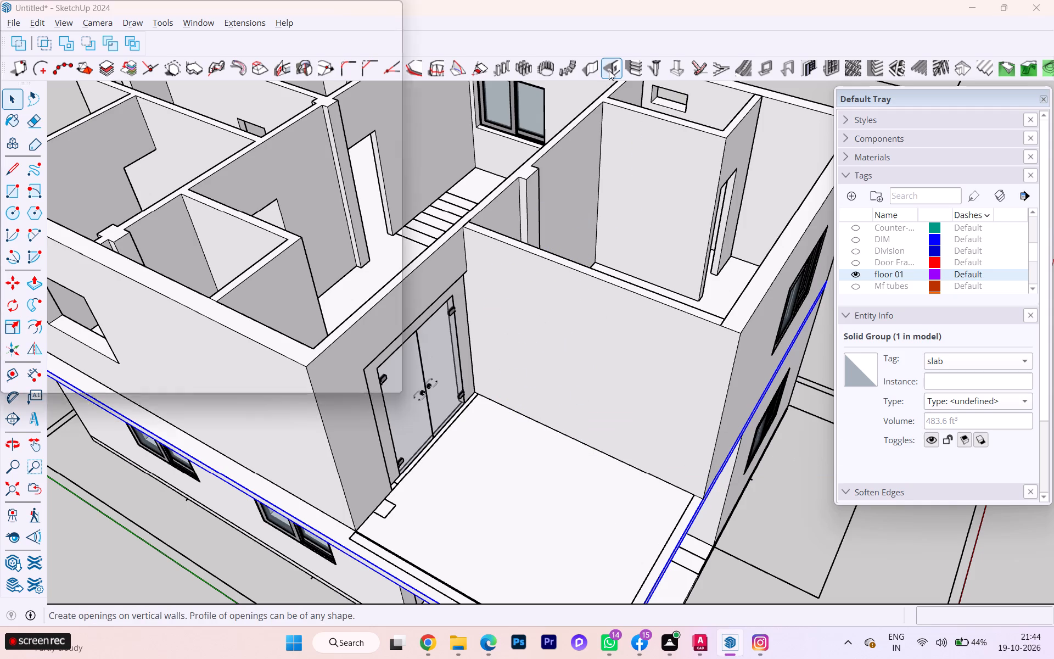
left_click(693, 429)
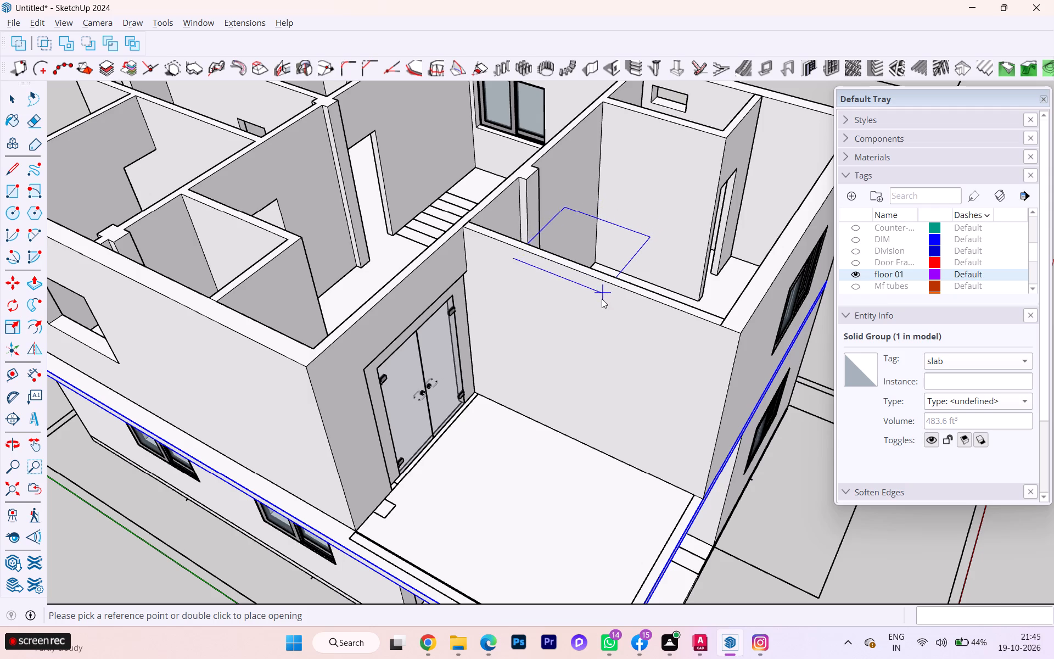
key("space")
Copy the lower-storey window directly below the empty upper-storey opening about 10' 5 5/8" up into that opening.
scroll(531, 234, "down", 2)
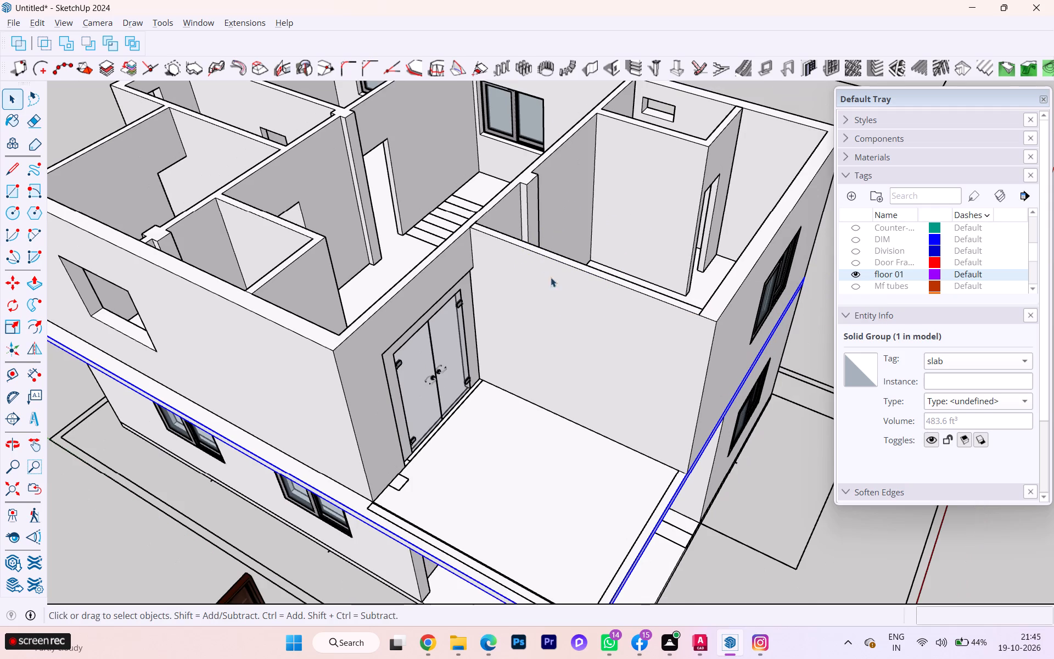
scroll(591, 338, "down", 1)
scroll(593, 339, "up", 1)
scroll(599, 342, "down", 1)
key("space")
scroll(724, 391, "down", 3)
scroll(717, 388, "up", 2)
scroll(717, 388, "down", 1)
scroll(795, 406, "down", 1)
middle_click_drag(793, 406, 661, 355)
left_click(768, 365)
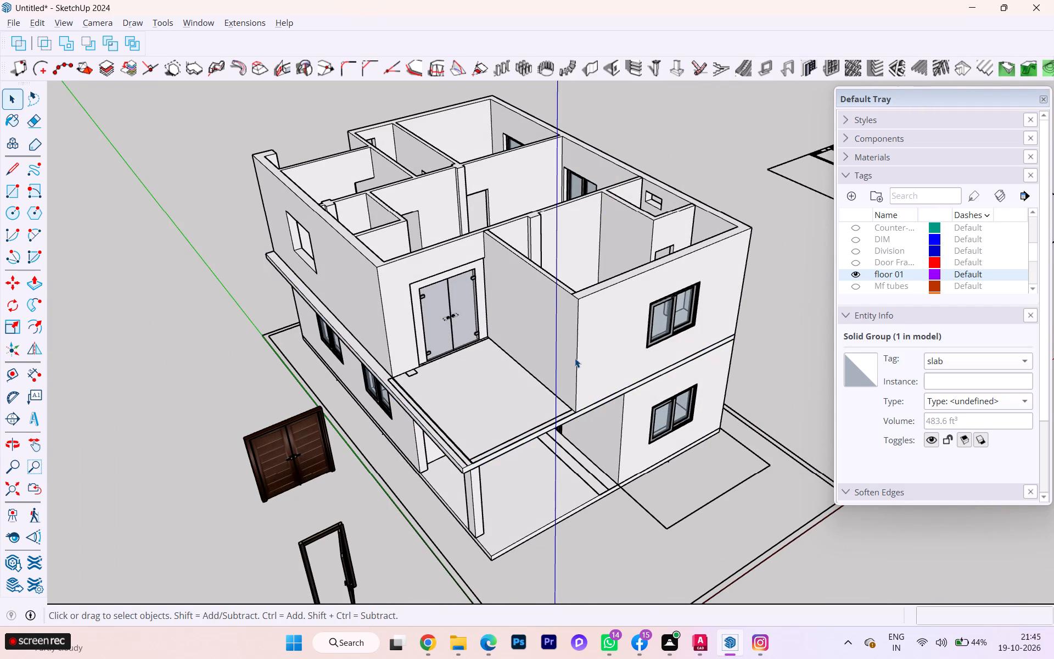
scroll(548, 376, "down", 3)
middle_click_drag(547, 434, 599, 472)
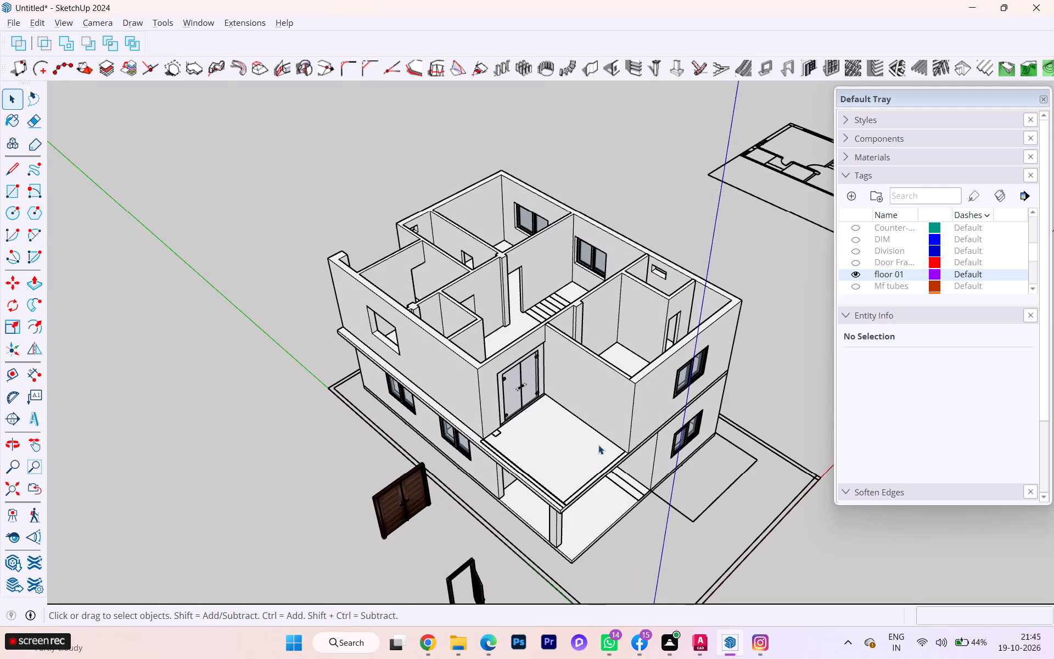
scroll(440, 296, "up", 4)
scroll(425, 288, "down", 1)
scroll(425, 288, "up", 2)
scroll(424, 291, "down", 2)
scroll(424, 292, "up", 1)
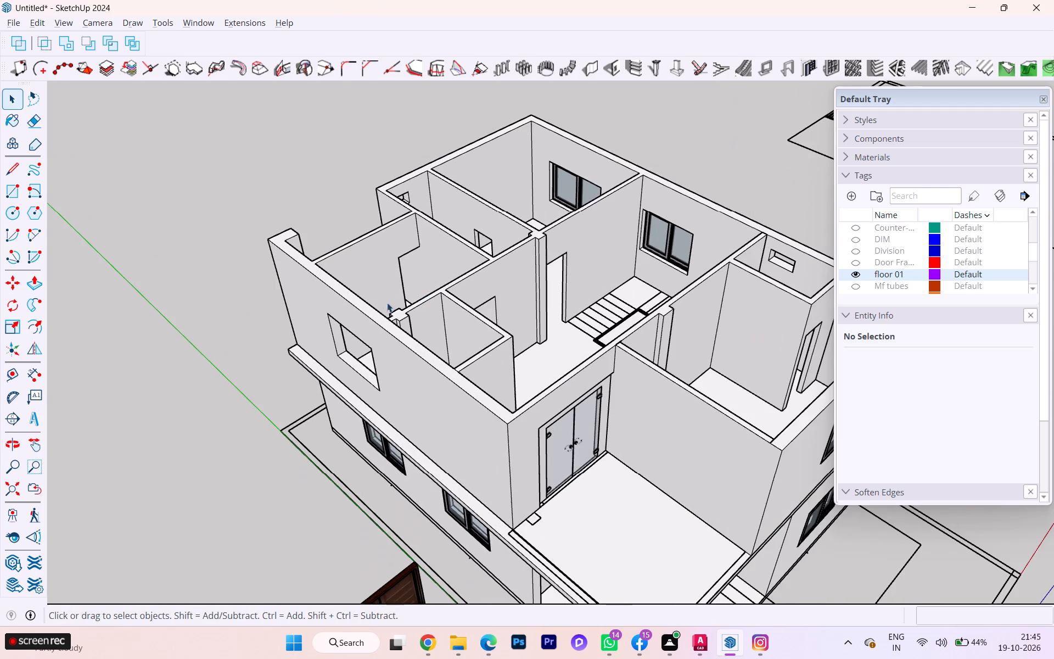
scroll(365, 296, "down", 3)
scroll(364, 297, "up", 1)
scroll(364, 297, "down", 2)
scroll(400, 331, "down", 2)
scroll(331, 341, "down", 2)
scroll(330, 343, "up", 1)
scroll(337, 344, "down", 1)
middle_click_drag(351, 344, 560, 328)
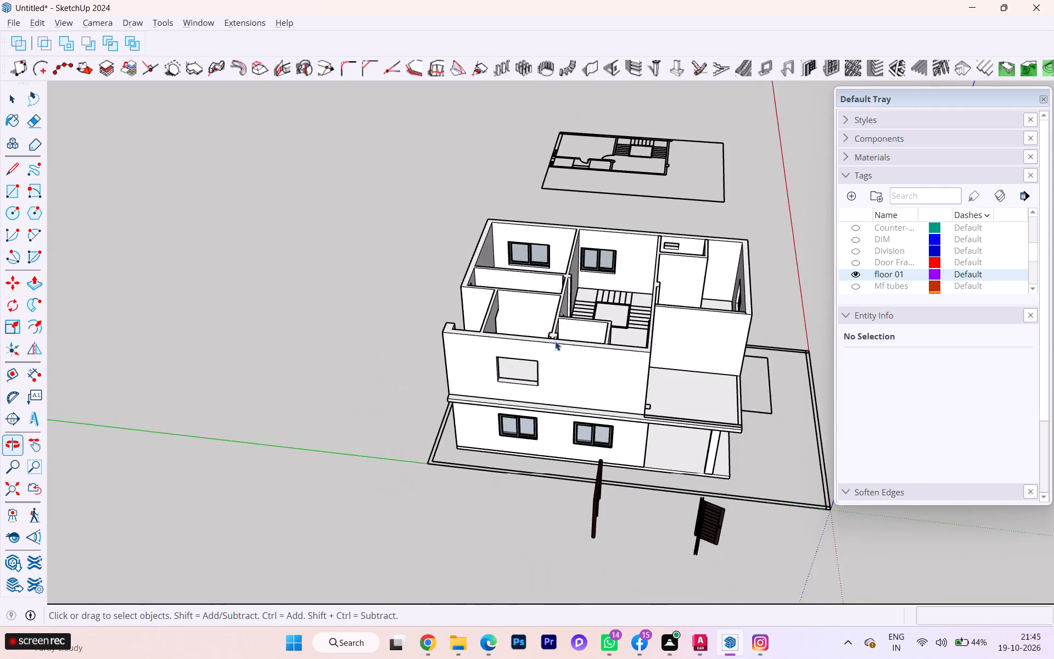
scroll(541, 344, "up", 3)
scroll(541, 336, "down", 1)
scroll(541, 335, "up", 1)
scroll(444, 351, "up", 3)
scroll(519, 470, "up", 1)
scroll(524, 477, "down", 2)
scroll(525, 478, "up", 1)
left_click(531, 485)
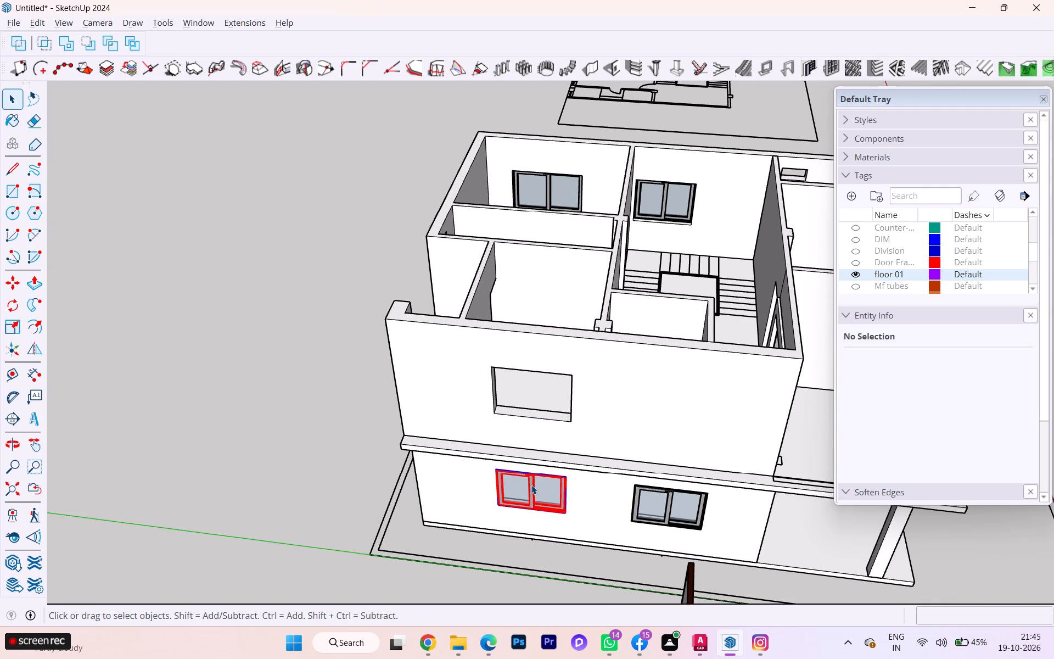
key("m")
left_click(528, 509)
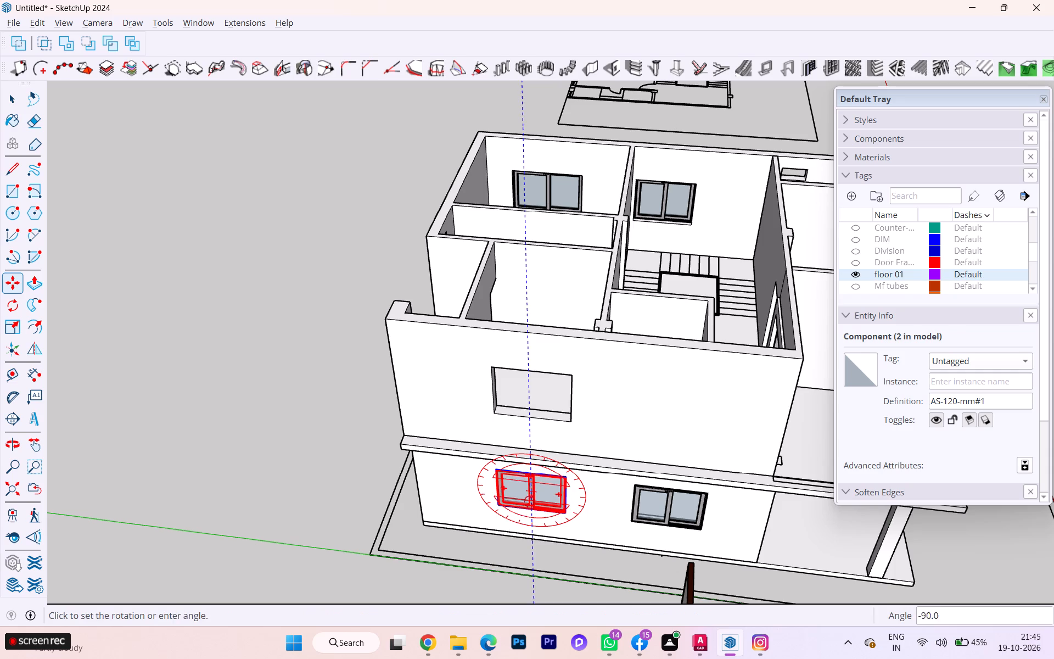
key("space")
left_click(525, 509)
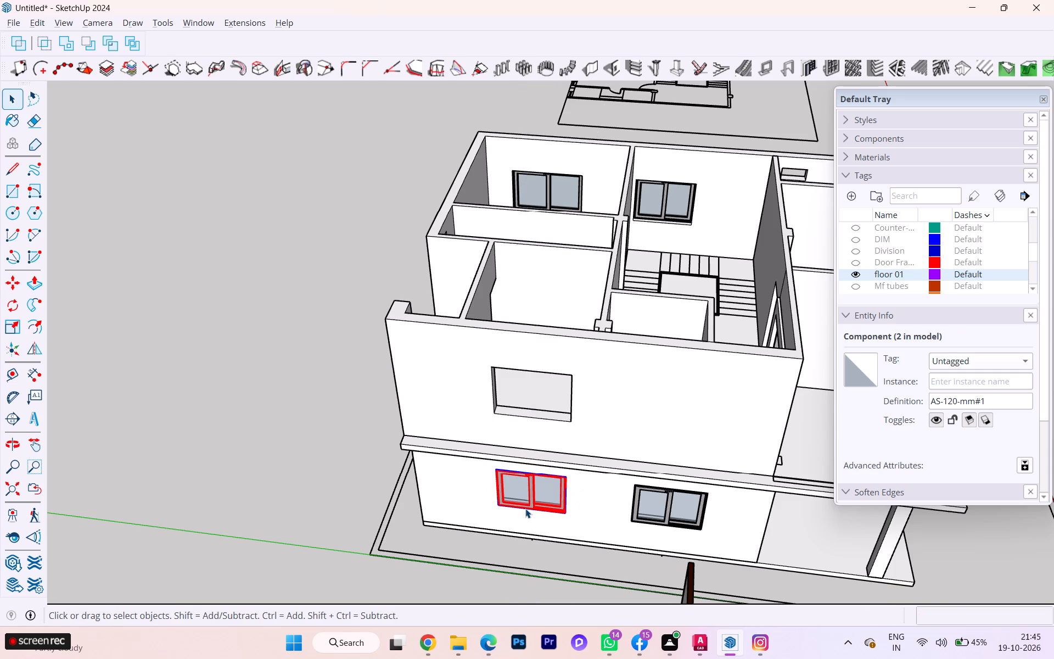
key("m")
key("Return")
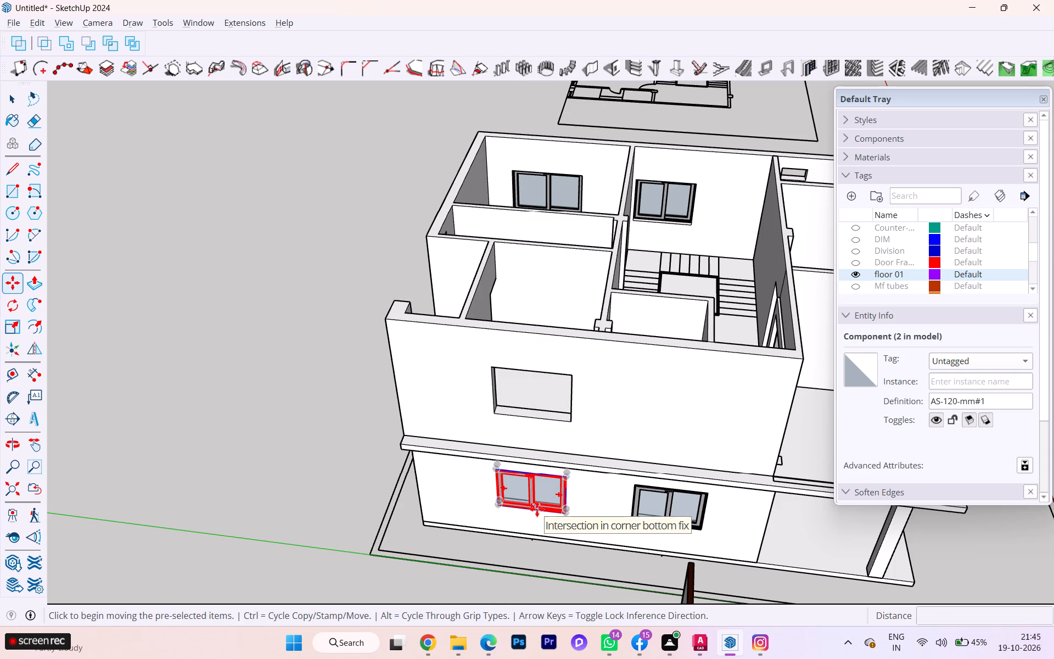
left_click(534, 510)
key("Escape")
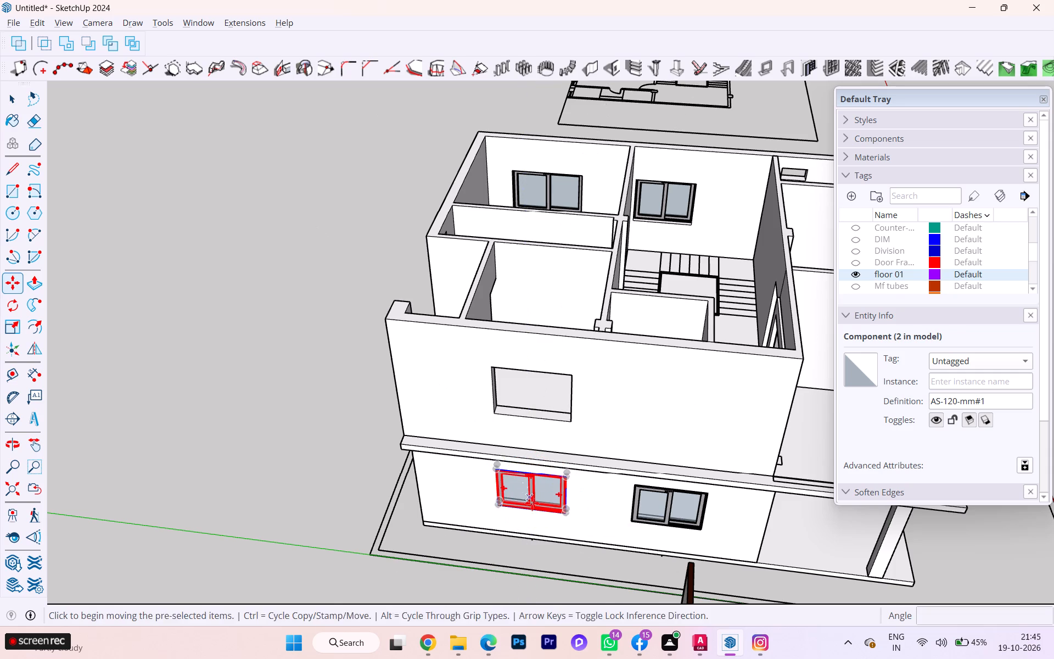
scroll(530, 507, "up", 5)
scroll(530, 509, "down", 1)
scroll(530, 509, "up", 2)
scroll(530, 509, "down", 2)
scroll(530, 509, "up", 1)
left_click(514, 513)
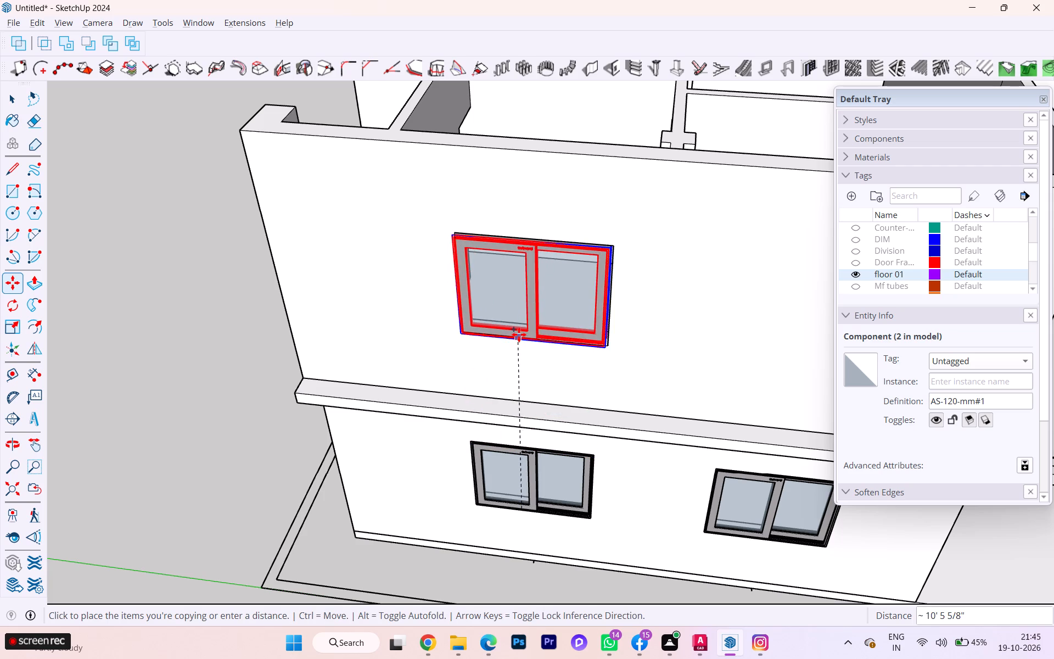
left_click(519, 337)
key("space")
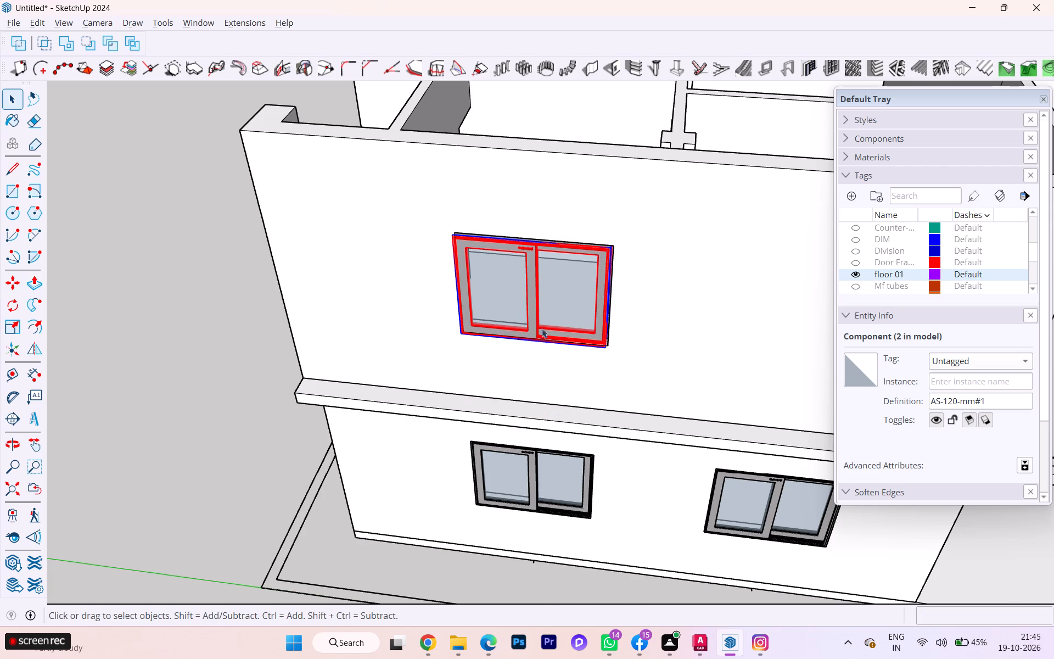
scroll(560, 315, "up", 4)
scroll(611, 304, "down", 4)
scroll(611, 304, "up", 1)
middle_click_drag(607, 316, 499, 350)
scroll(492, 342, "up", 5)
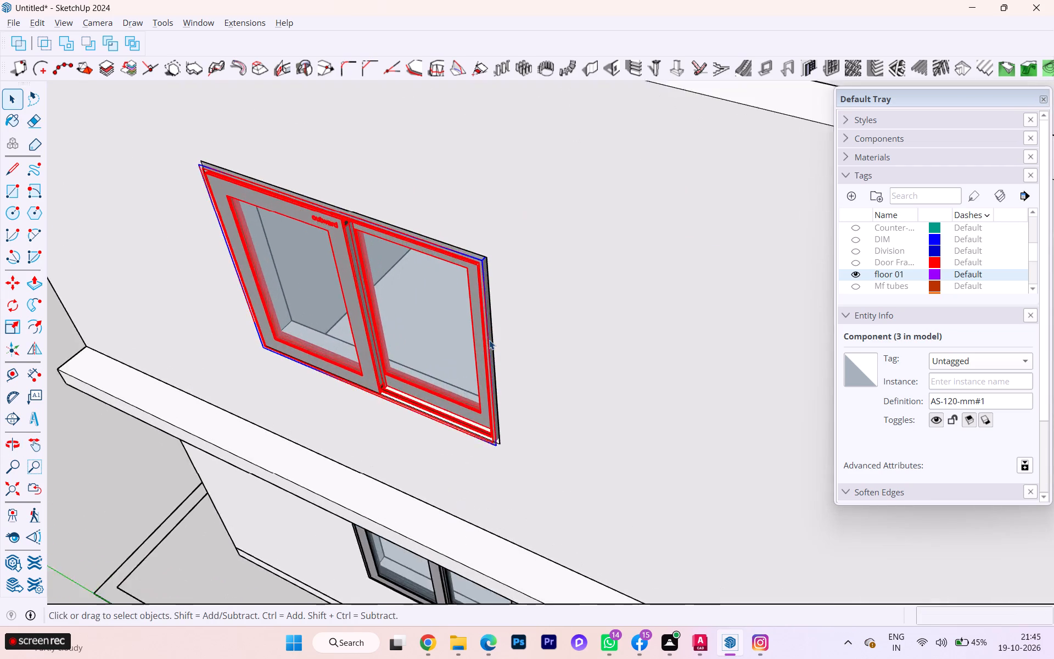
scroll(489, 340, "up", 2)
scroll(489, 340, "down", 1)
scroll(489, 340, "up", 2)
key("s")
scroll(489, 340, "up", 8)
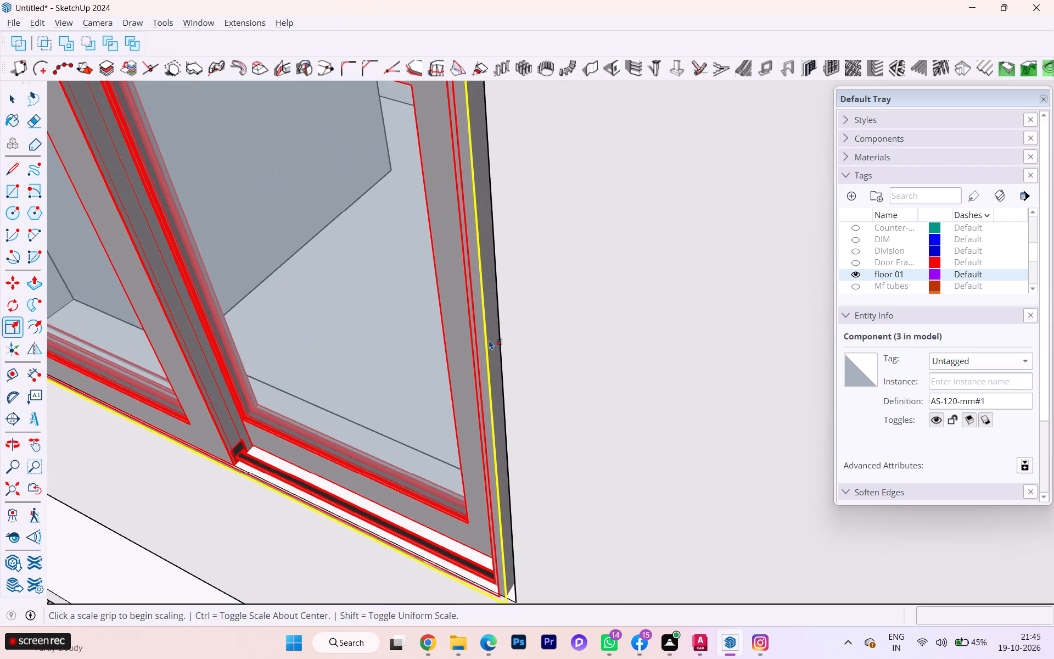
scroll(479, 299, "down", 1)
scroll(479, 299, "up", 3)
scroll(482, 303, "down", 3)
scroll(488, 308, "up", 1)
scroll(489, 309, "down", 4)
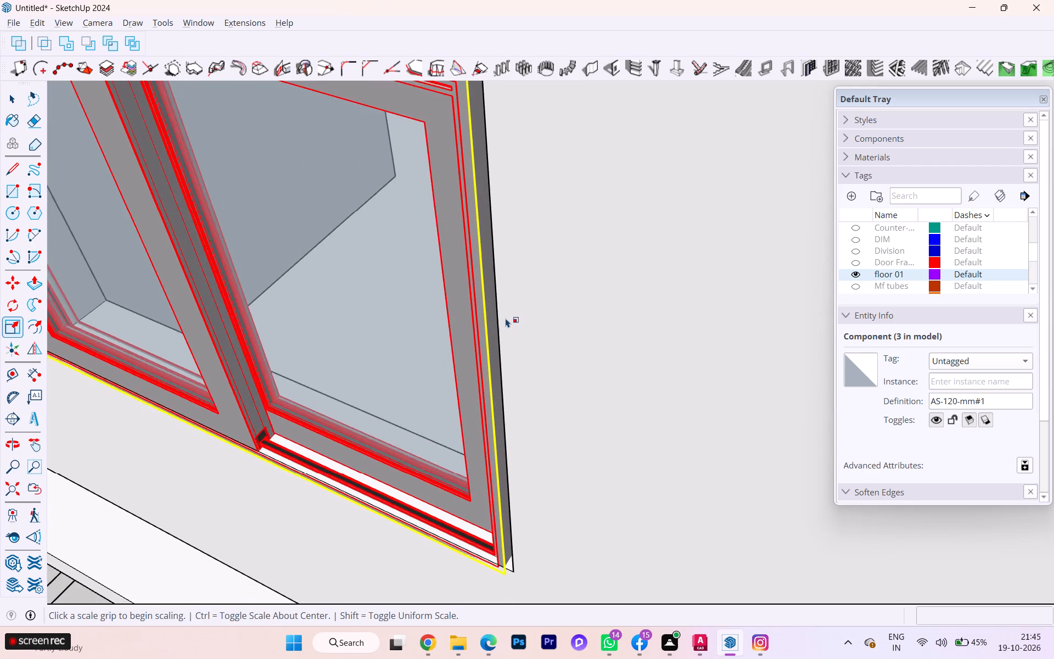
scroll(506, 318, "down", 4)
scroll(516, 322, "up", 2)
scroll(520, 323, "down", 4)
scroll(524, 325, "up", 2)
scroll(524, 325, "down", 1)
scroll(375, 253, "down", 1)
Move the copied window so its lower corner snaps to the matching lower corner of the upper-storey opening.
middle_click_drag(388, 257, 506, 255)
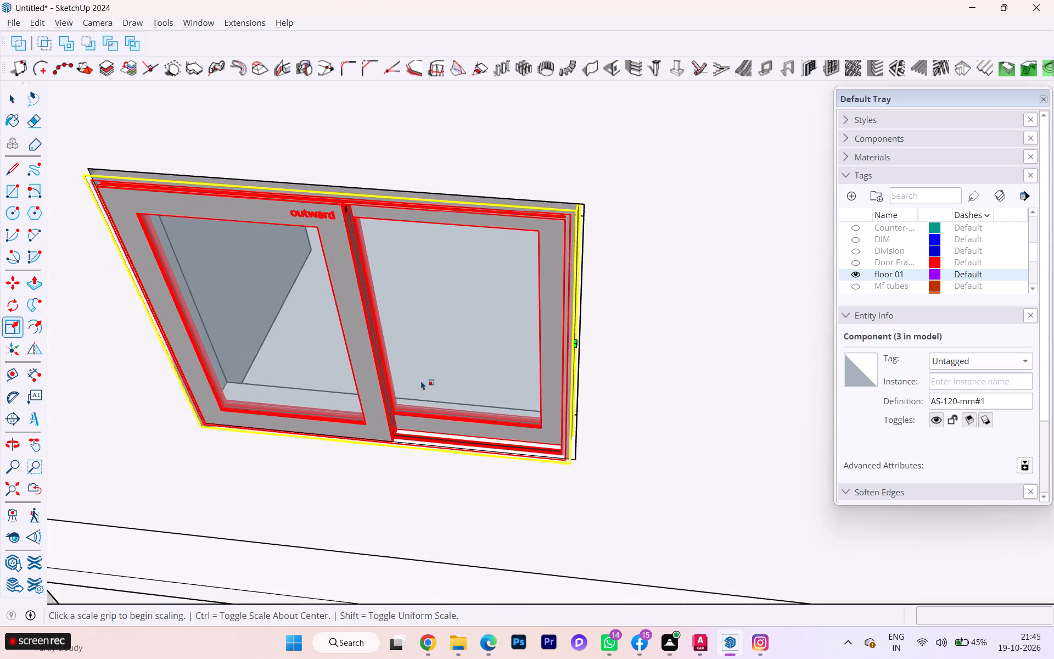
key("m")
key("Return")
scroll(225, 454, "up", 5)
left_click_drag(205, 420, 200, 414)
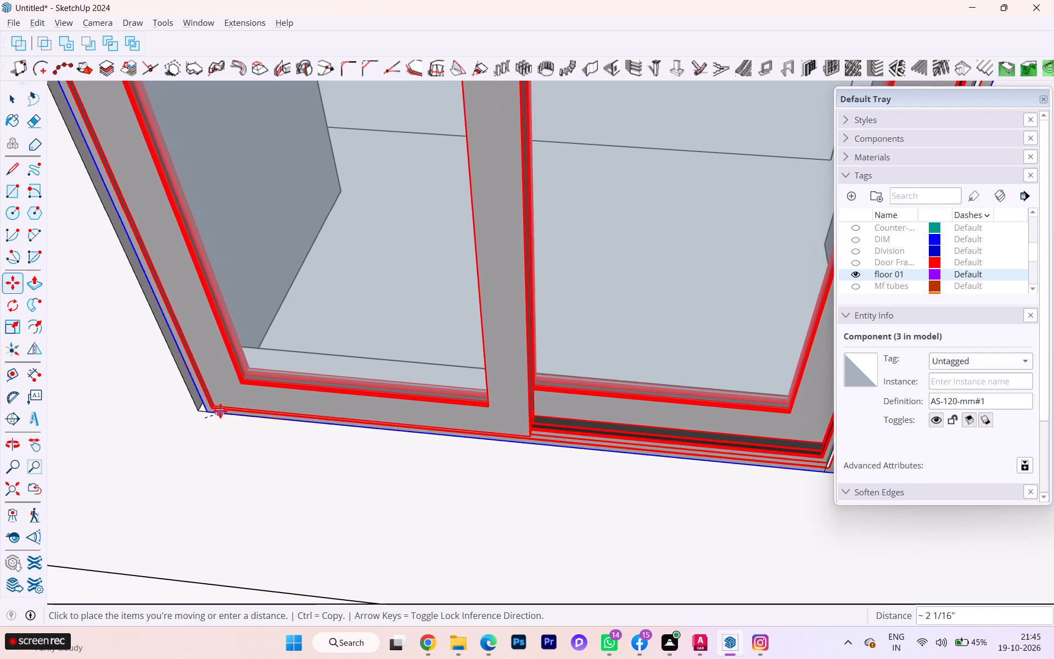
left_click(211, 410)
Check how the copied window's frame edges and corners fit the upper-storey side opening.
scroll(340, 425, "down", 2)
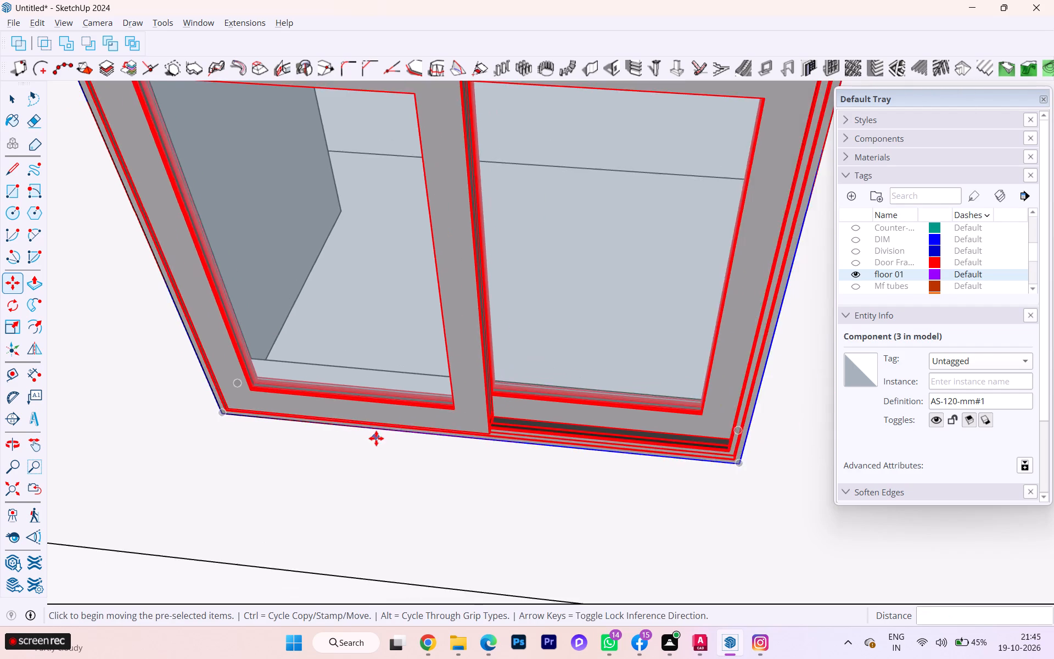
scroll(377, 439, "down", 1)
scroll(377, 440, "up", 1)
scroll(378, 440, "down", 4)
scroll(383, 442, "up", 1)
scroll(383, 442, "down", 1)
scroll(633, 304, "up", 1)
scroll(608, 324, "down", 1)
middle_click_drag(596, 338, 500, 360)
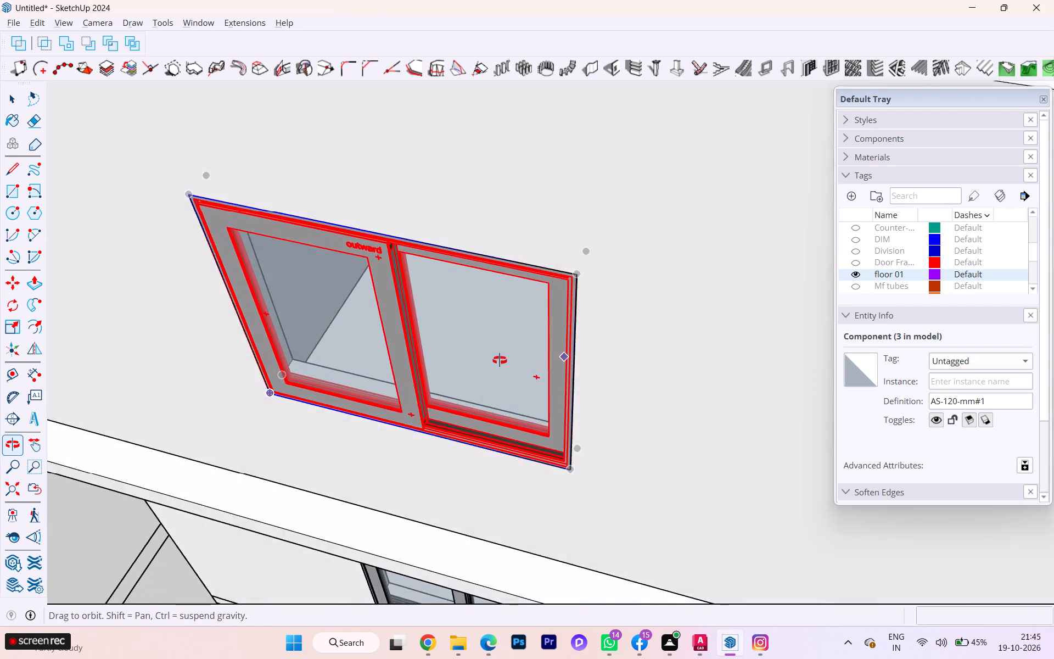
middle_click_drag(500, 360, 481, 360)
scroll(551, 360, "up", 3)
scroll(543, 370, "down", 1)
scroll(542, 370, "up", 1)
key("s")
scroll(530, 365, "up", 4)
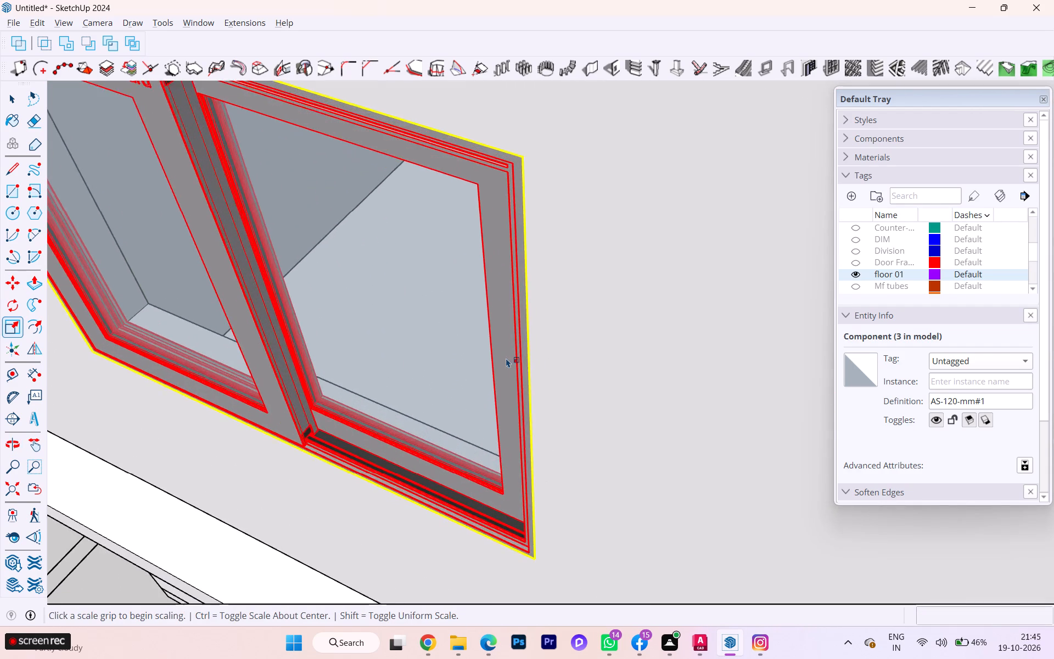
scroll(506, 358, "up", 2)
scroll(517, 348, "down", 3)
scroll(517, 348, "up", 2)
scroll(517, 348, "down", 1)
scroll(517, 348, "up", 5)
scroll(559, 342, "down", 1)
scroll(559, 342, "up", 1)
scroll(559, 342, "down", 1)
scroll(559, 342, "up", 1)
scroll(545, 339, "down", 1)
scroll(545, 339, "up", 1)
scroll(536, 301, "down", 1)
scroll(541, 300, "up", 1)
scroll(542, 299, "down", 2)
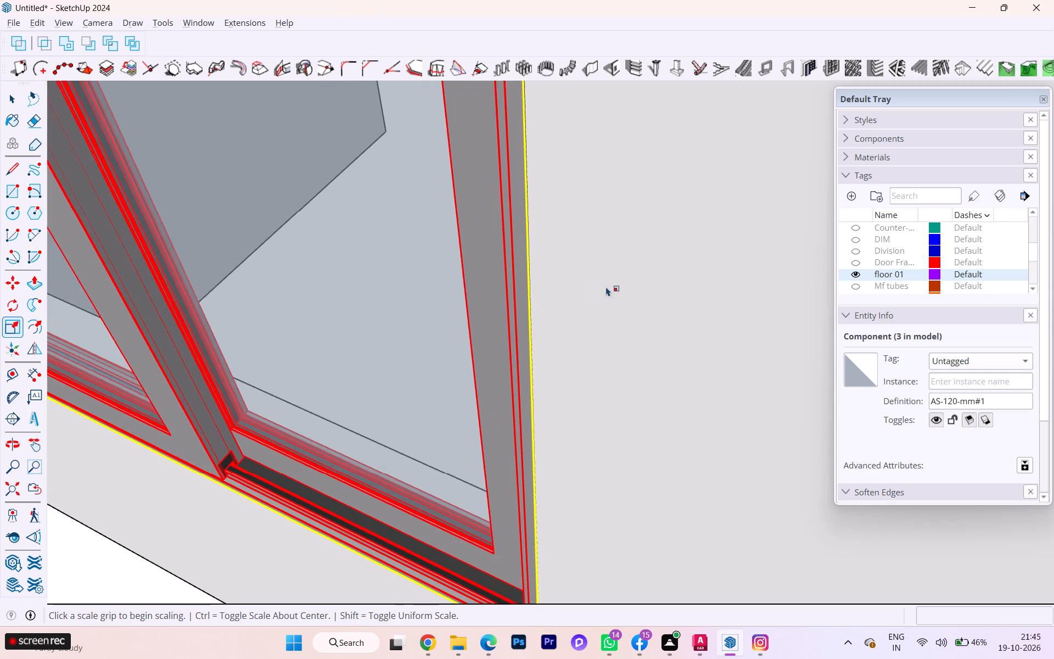
scroll(615, 286, "down", 3)
scroll(615, 286, "up", 1)
scroll(615, 286, "down", 4)
scroll(651, 293, "up", 1)
scroll(651, 293, "down", 1)
scroll(652, 293, "up", 1)
scroll(656, 294, "down", 1)
scroll(671, 299, "up", 1)
scroll(674, 310, "down", 1)
scroll(674, 312, "up", 1)
scroll(674, 312, "down", 9)
key("space")
scroll(526, 279, "down", 6)
scroll(526, 281, "up", 1)
scroll(526, 281, "down", 1)
scroll(526, 281, "up", 2)
scroll(539, 299, "down", 1)
scroll(545, 303, "up", 1)
scroll(547, 304, "down", 5)
left_click(218, 387)
key("space")
Examine the side and front walls of both storeys, including the upper balcony, for openings still without a window or door.
scroll(444, 371, "down", 1)
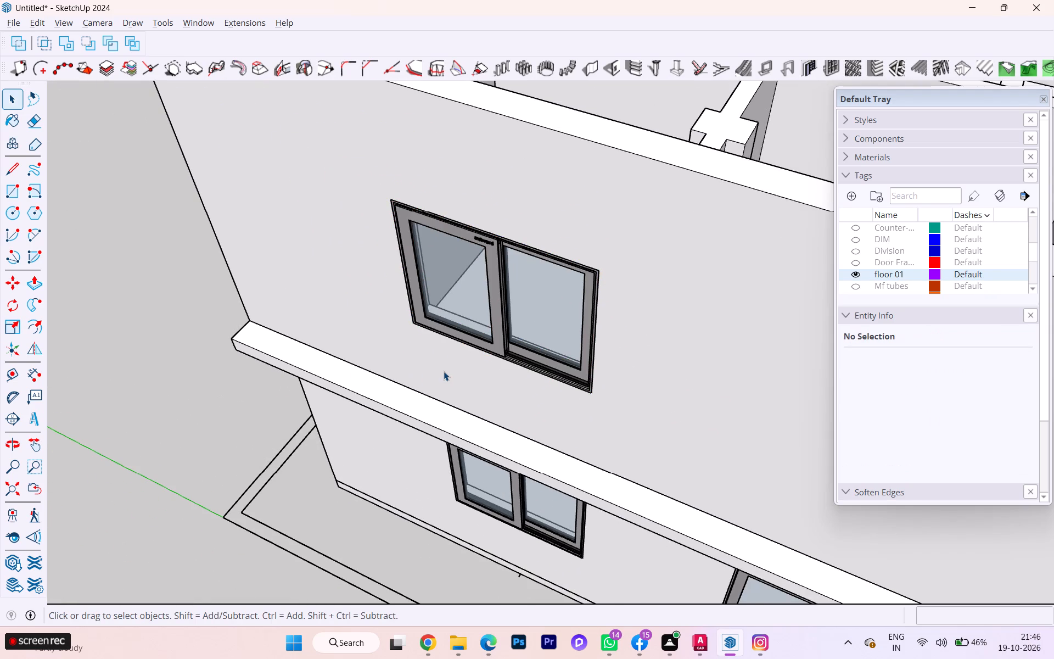
scroll(444, 371, "down", 1)
scroll(444, 371, "up", 2)
scroll(444, 371, "down", 2)
scroll(461, 373, "up", 3)
scroll(462, 374, "down", 2)
scroll(462, 375, "up", 3)
scroll(463, 375, "down", 1)
scroll(371, 387, "down", 1)
scroll(371, 387, "up", 2)
scroll(371, 387, "down", 2)
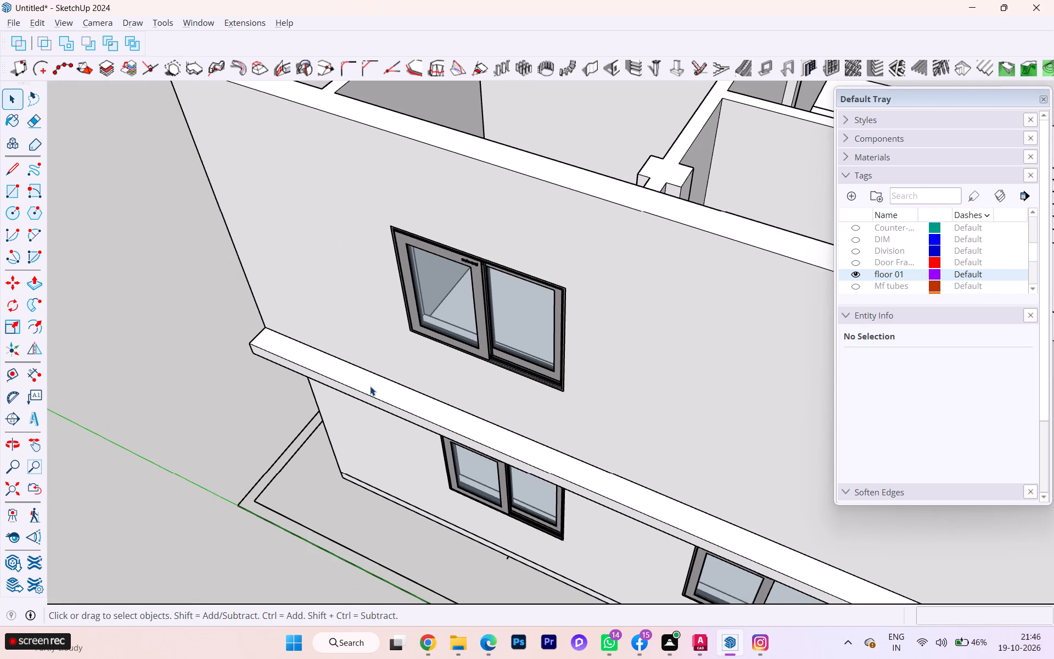
scroll(461, 410, "down", 1)
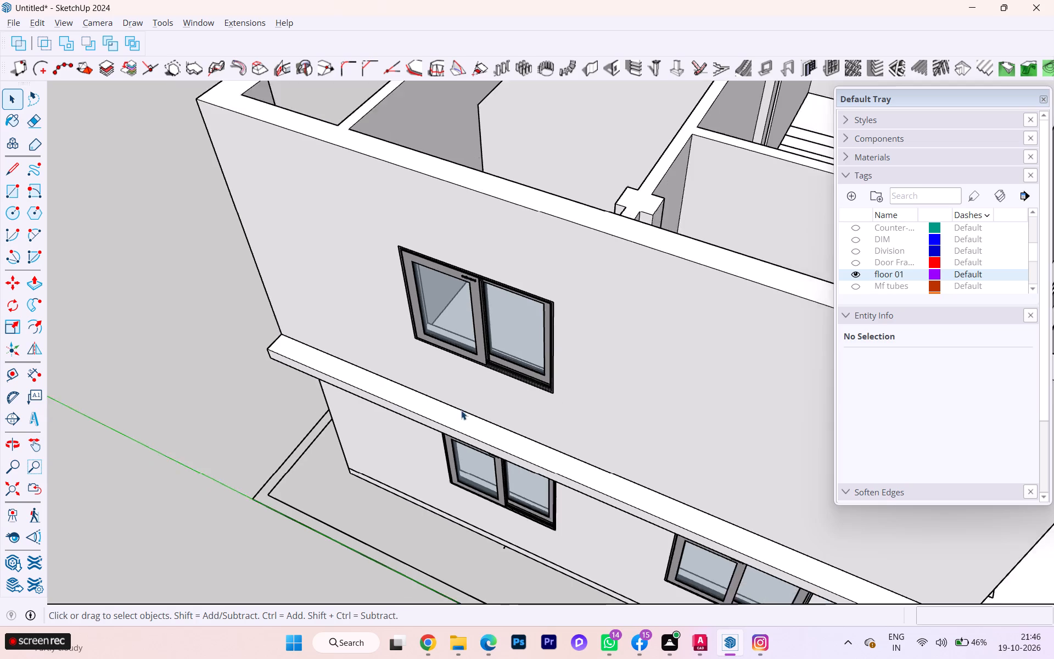
scroll(461, 410, "down", 7)
scroll(476, 406, "up", 2)
scroll(476, 406, "down", 1)
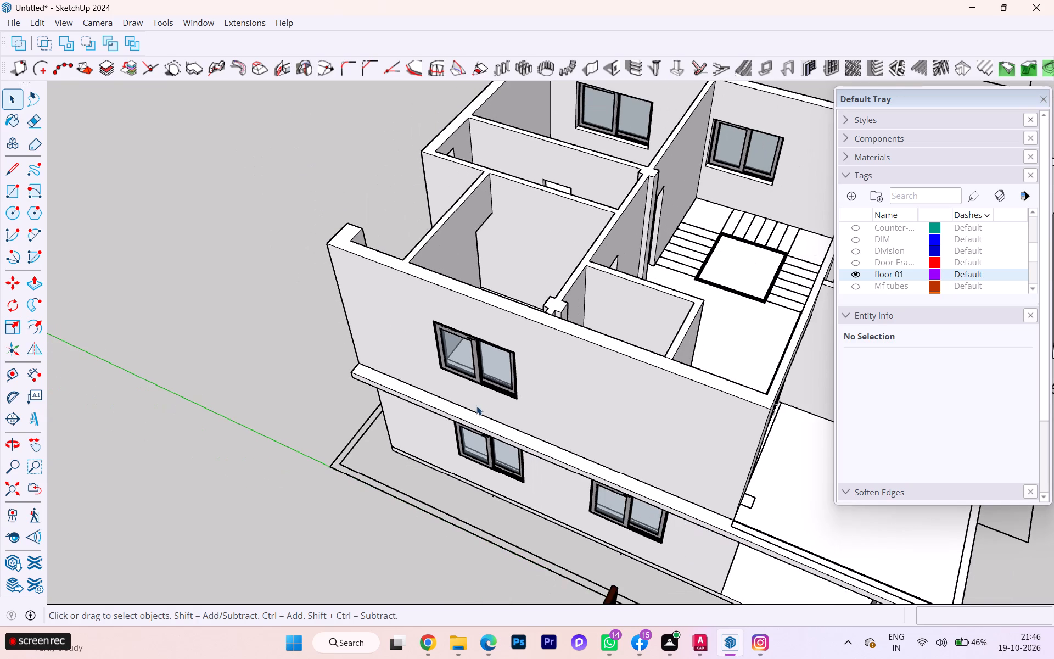
scroll(476, 406, "down", 4)
scroll(394, 409, "down", 2)
middle_click_drag(405, 403, 713, 365)
scroll(507, 364, "down", 1)
scroll(463, 367, "down", 2)
middle_click_drag(671, 371, 815, 367)
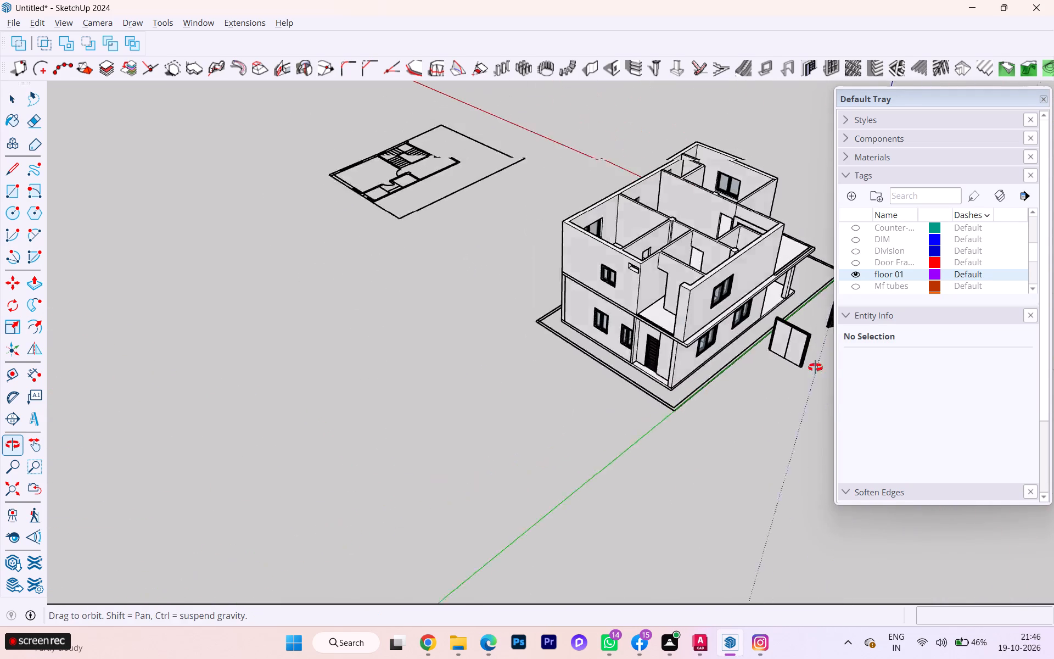
middle_click_drag(815, 367, 868, 362)
scroll(739, 272, "up", 6)
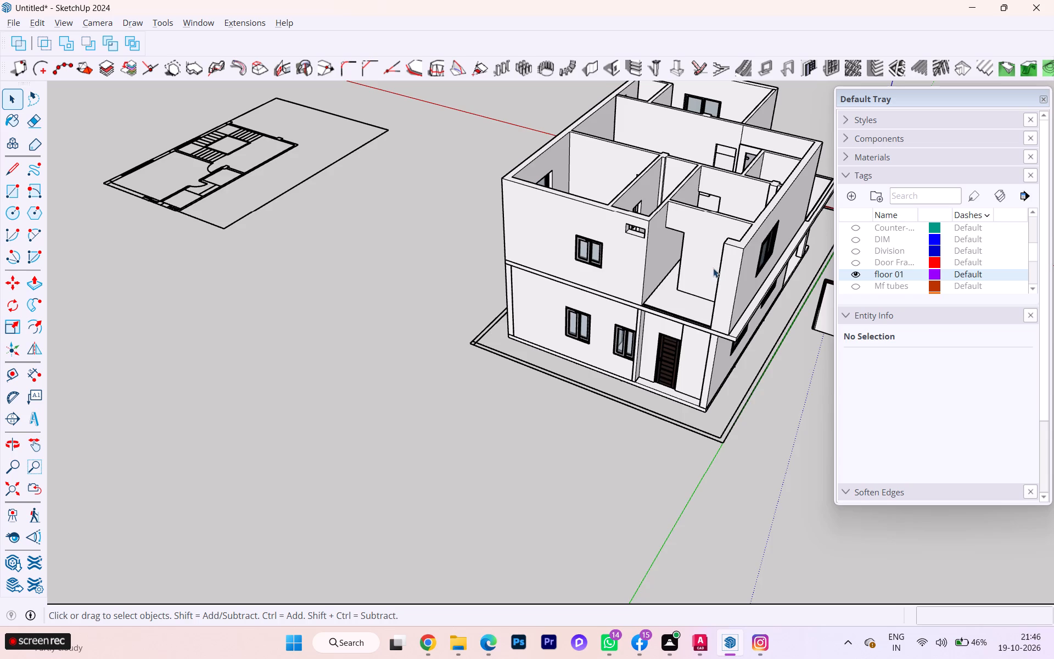
scroll(713, 268, "down", 2)
scroll(712, 269, "up", 9)
scroll(663, 317, "down", 1)
scroll(663, 317, "up", 1)
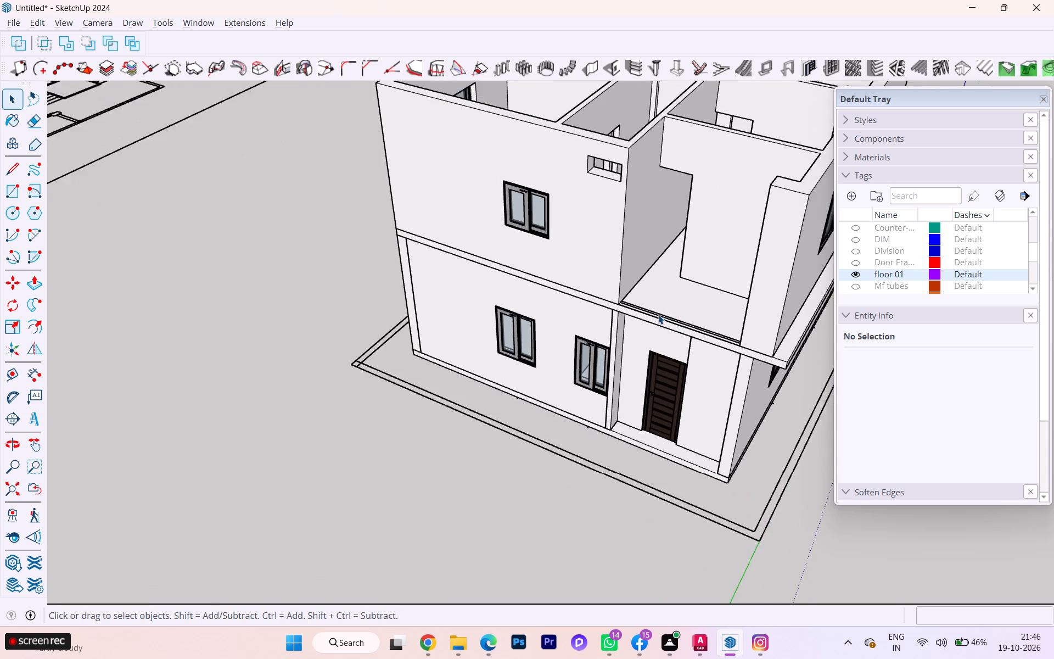
scroll(604, 310, "down", 3)
scroll(536, 314, "up", 1)
scroll(535, 314, "down", 3)
scroll(530, 316, "up", 2)
scroll(517, 327, "down", 3)
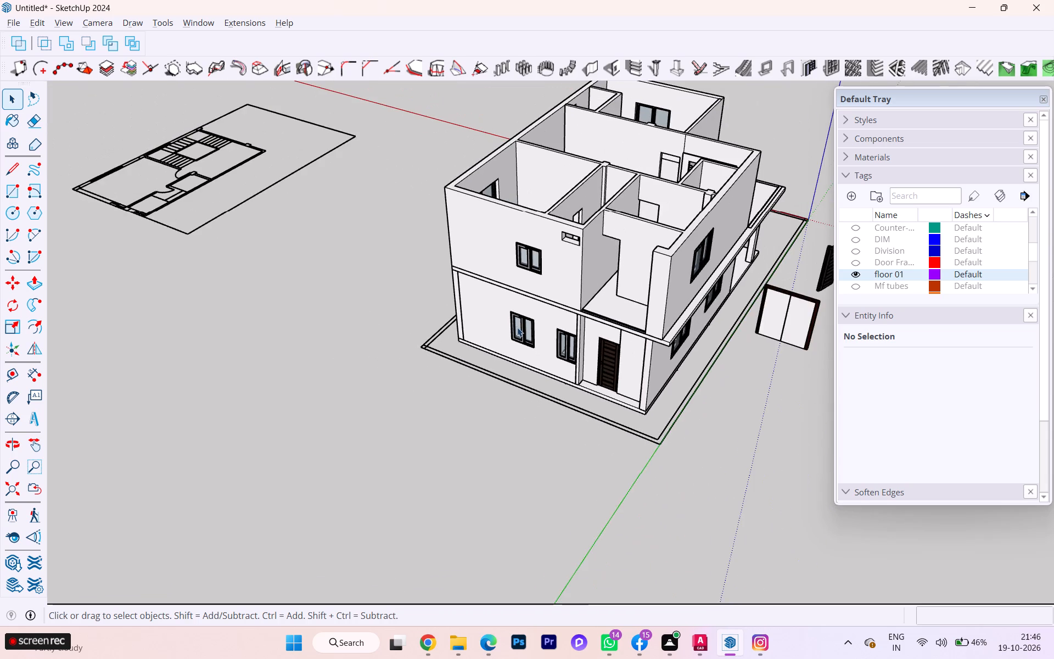
scroll(517, 327, "down", 1)
scroll(521, 328, "up", 2)
scroll(640, 327, "up", 6)
scroll(640, 327, "down", 2)
scroll(640, 327, "up", 9)
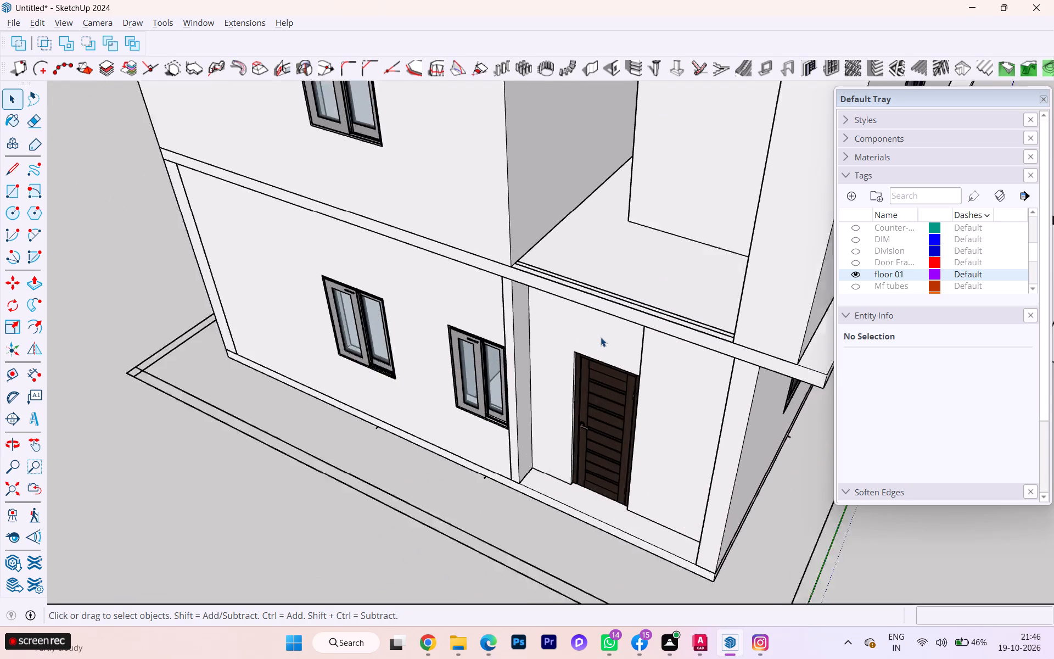
scroll(535, 334, "down", 2)
scroll(532, 335, "up", 3)
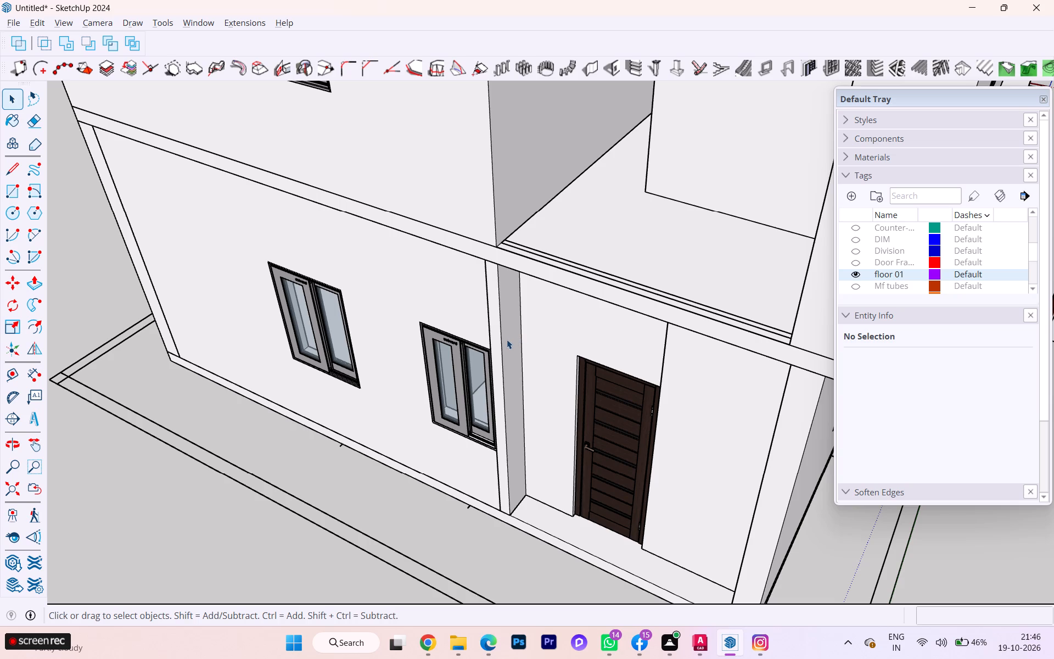
scroll(495, 340, "down", 6)
scroll(442, 343, "down", 2)
scroll(439, 346, "up", 1)
scroll(432, 349, "down", 1)
scroll(371, 359, "up", 1)
scroll(371, 359, "down", 4)
scroll(369, 361, "up", 2)
scroll(369, 362, "down", 2)
scroll(370, 367, "up", 1)
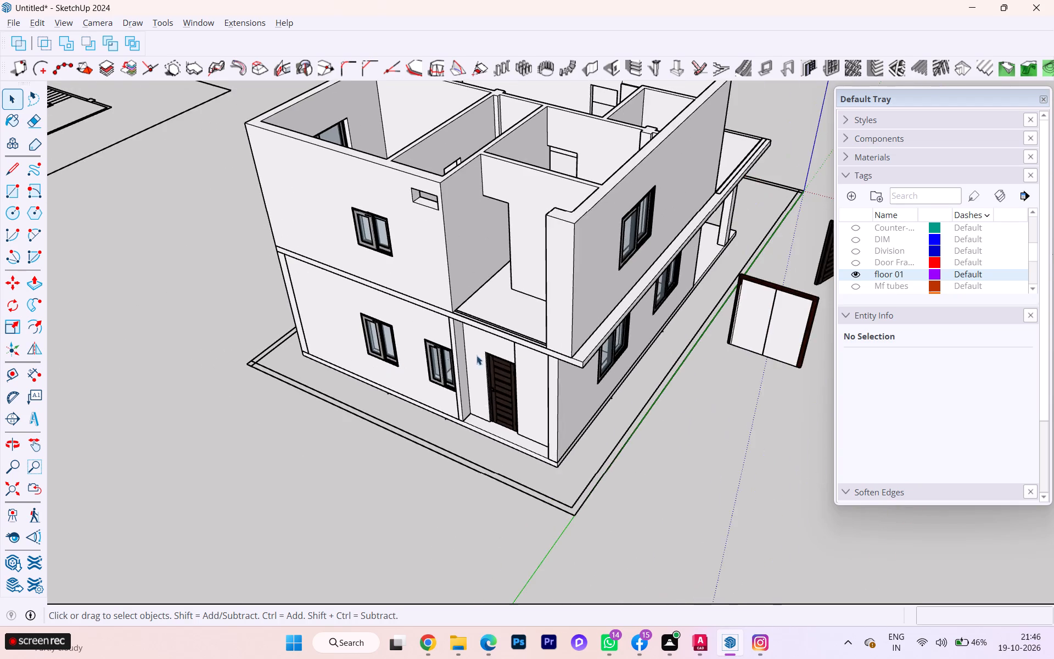
scroll(663, 322, "up", 2)
Move the loose double door about 26' 5 3/4" by its lower corner onto the upper balcony's front corner beside the wall.
left_click(760, 316)
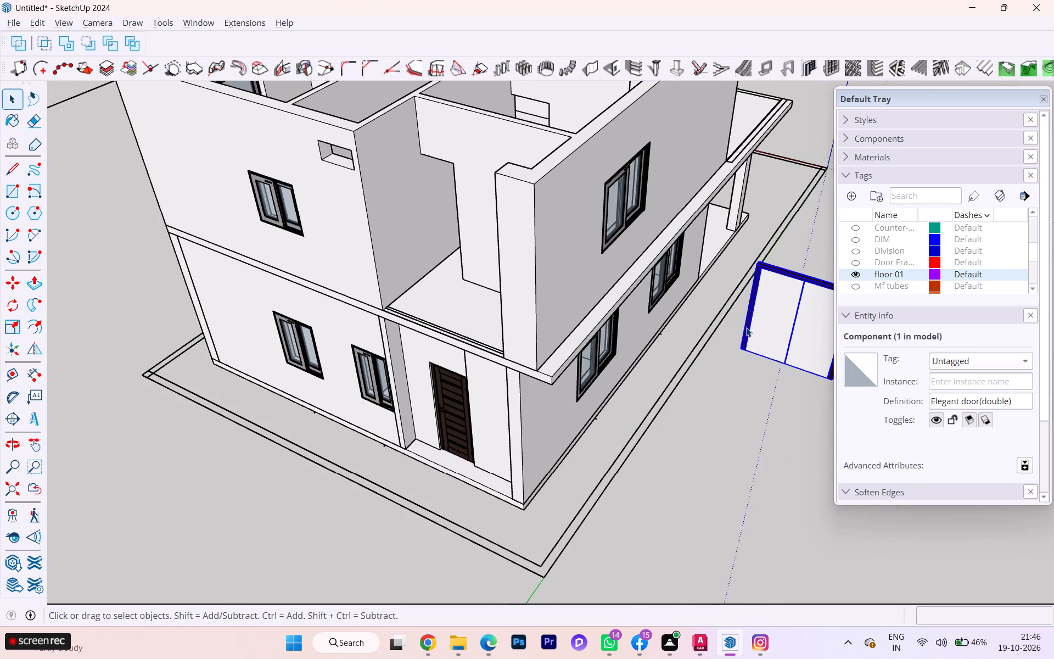
key("m")
scroll(736, 340, "up", 2)
scroll(736, 340, "down", 1)
left_click(750, 351)
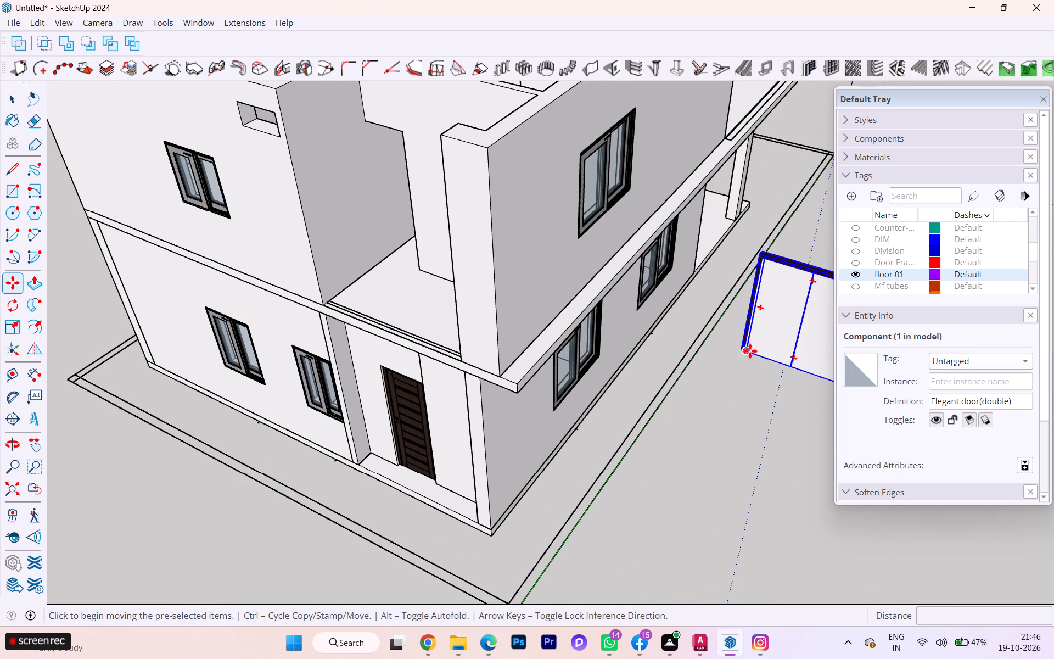
scroll(340, 304, "up", 1)
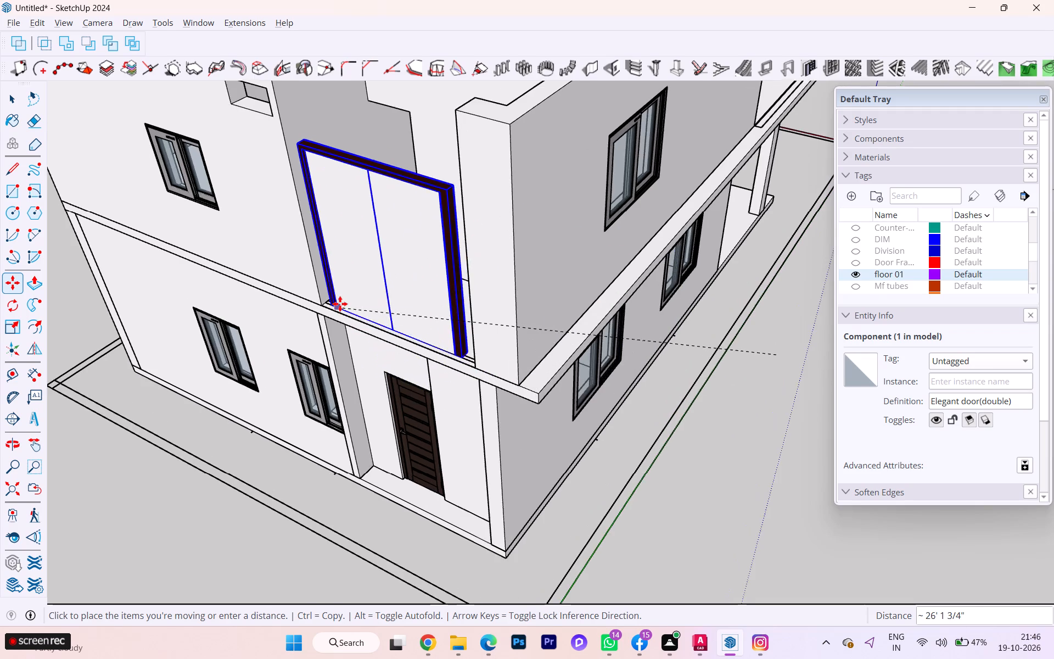
scroll(339, 304, "up", 3)
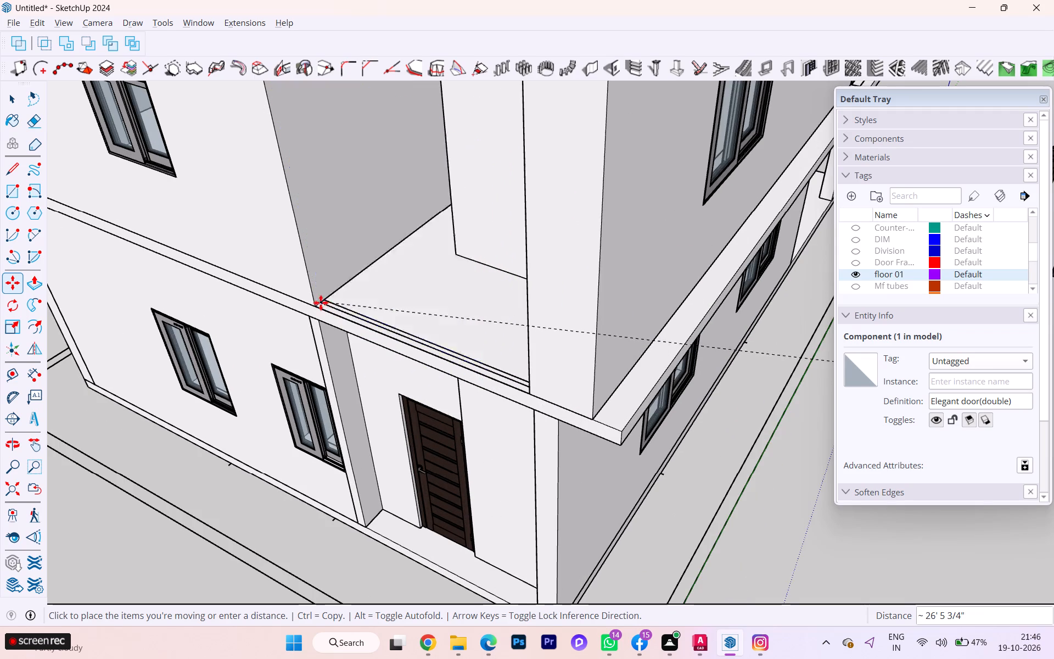
left_click(321, 304)
left_click_drag(321, 304, 330, 304)
Flip the double door front to back across its green-axis plane.
key("space")
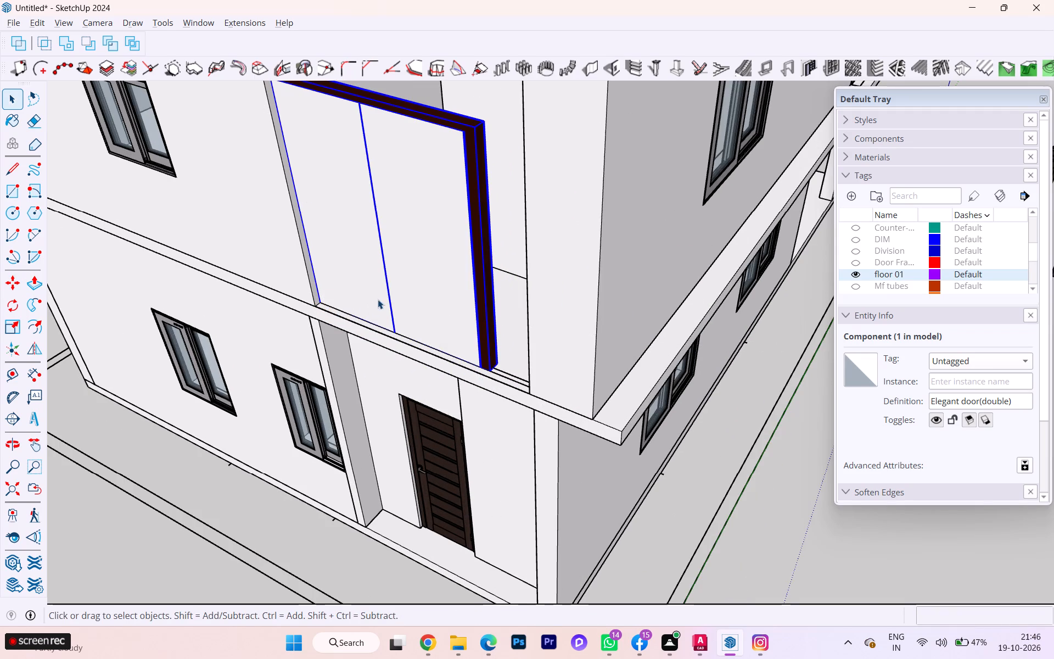
left_click(31, 354)
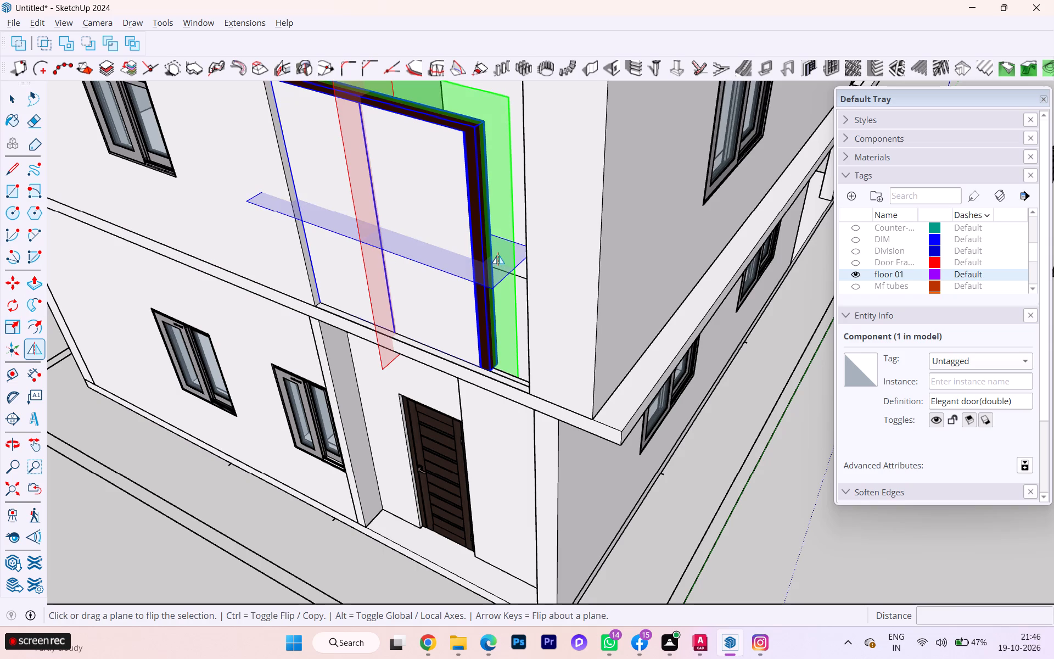
left_click(499, 224)
key("space")
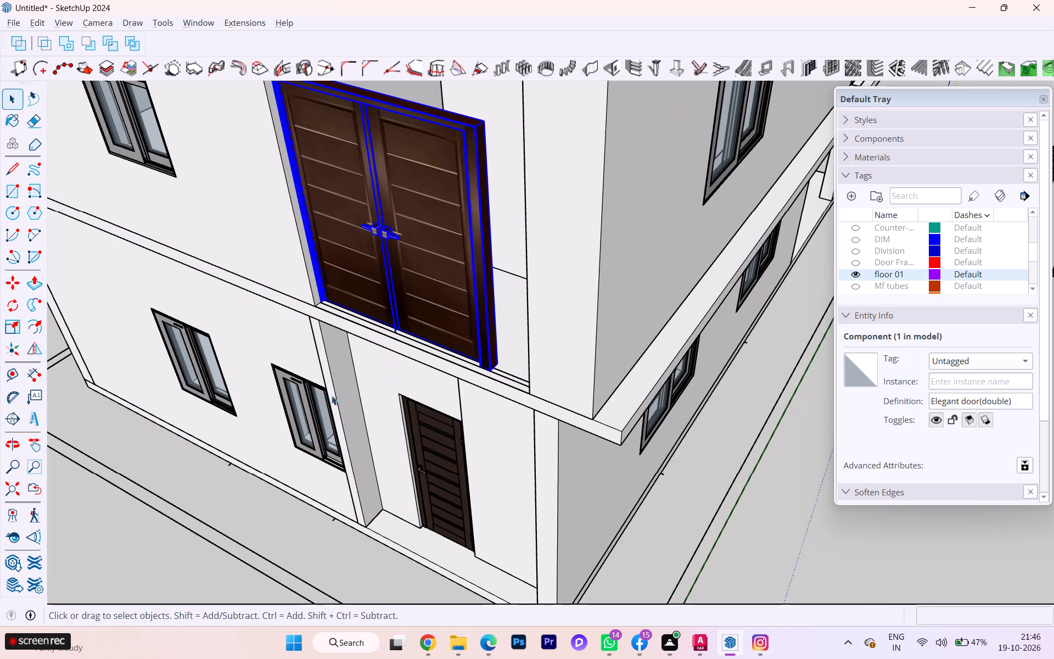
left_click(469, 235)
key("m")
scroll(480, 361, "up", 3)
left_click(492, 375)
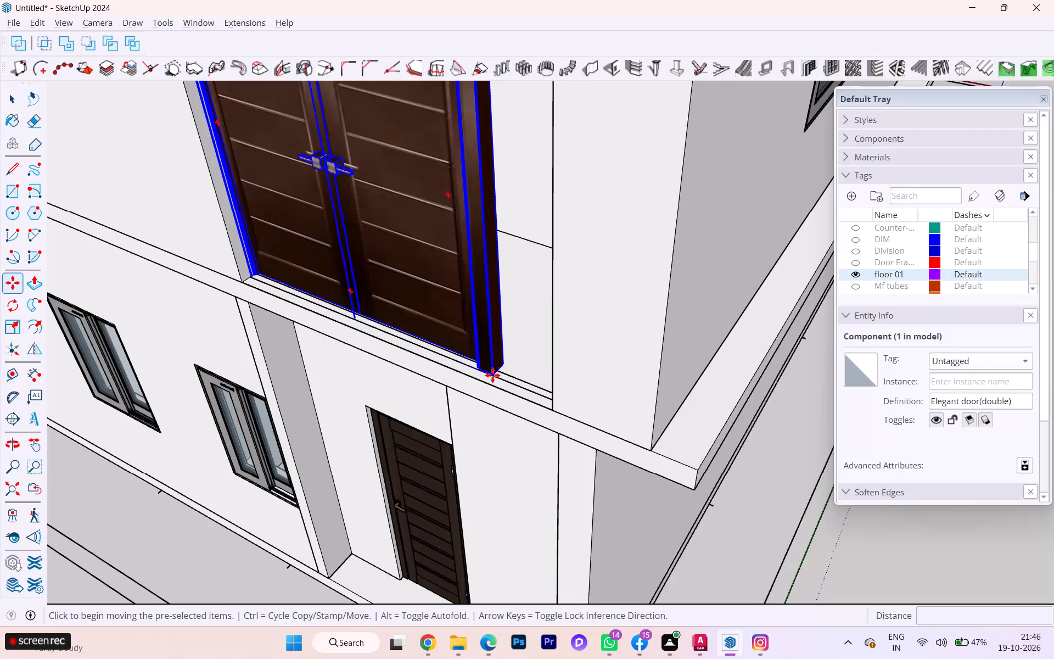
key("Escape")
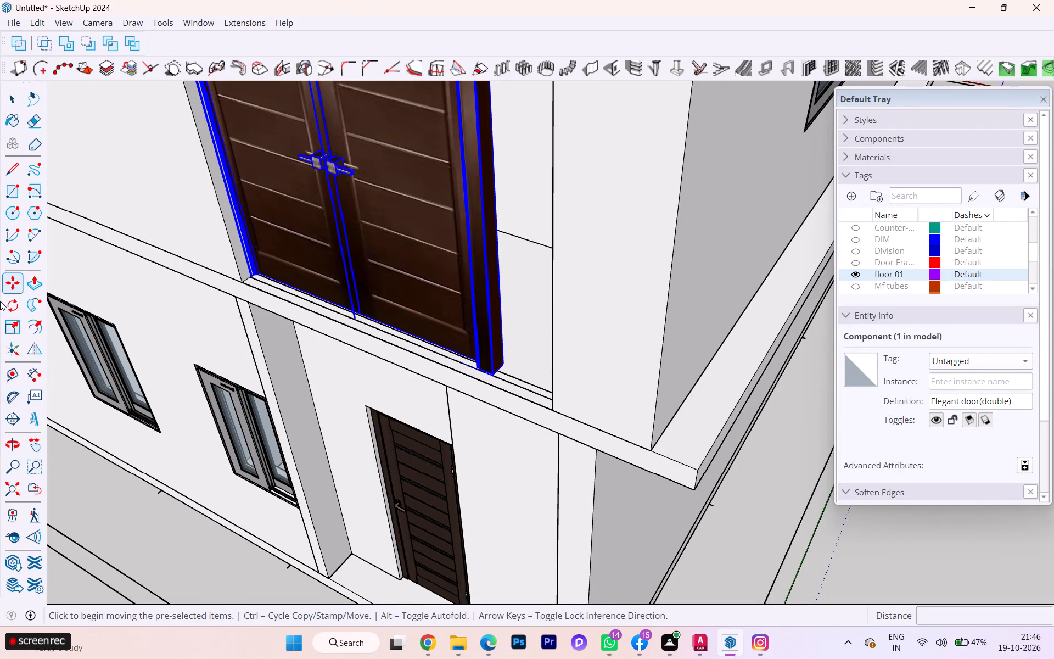
Scale the double door's width by about 1.22 along the red axis to span the balcony's front opening.
key("s")
scroll(11, 233, "up", 2)
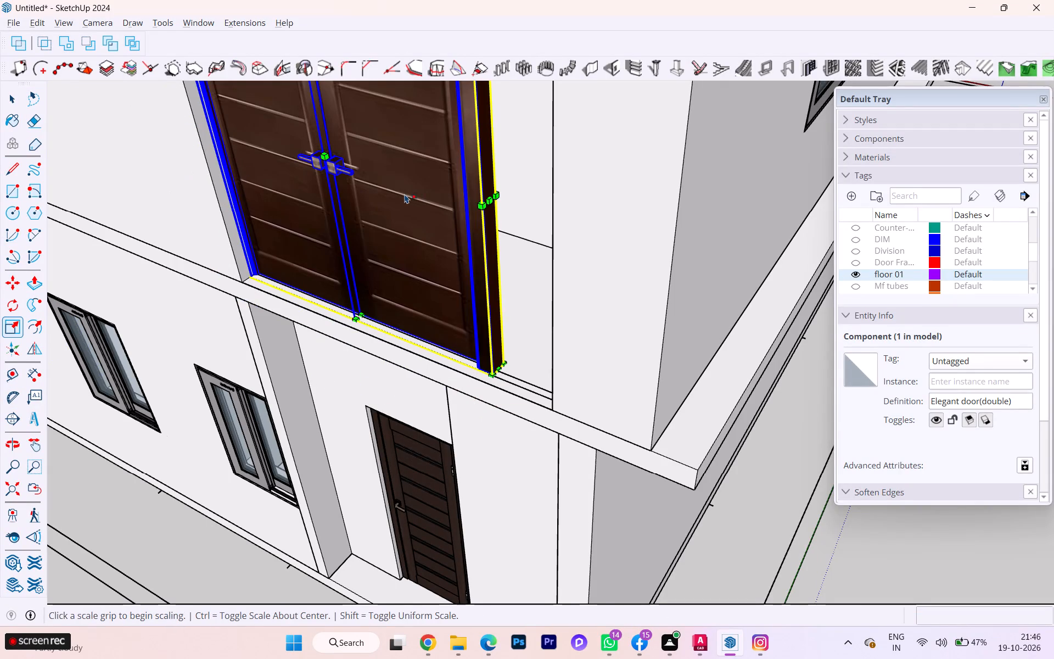
left_click(491, 202)
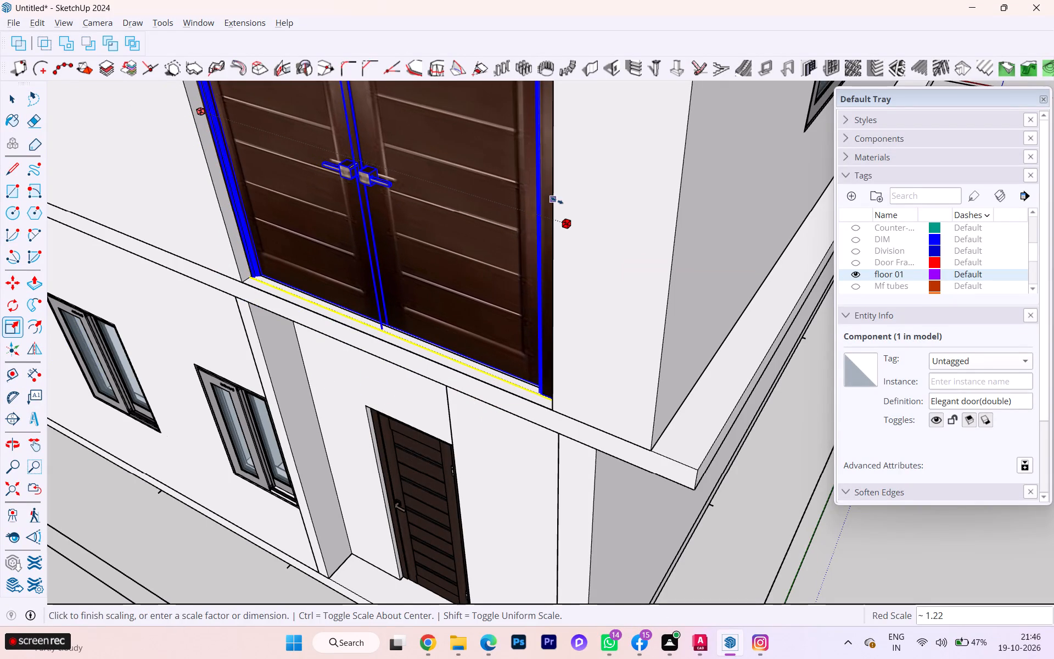
left_click(557, 200)
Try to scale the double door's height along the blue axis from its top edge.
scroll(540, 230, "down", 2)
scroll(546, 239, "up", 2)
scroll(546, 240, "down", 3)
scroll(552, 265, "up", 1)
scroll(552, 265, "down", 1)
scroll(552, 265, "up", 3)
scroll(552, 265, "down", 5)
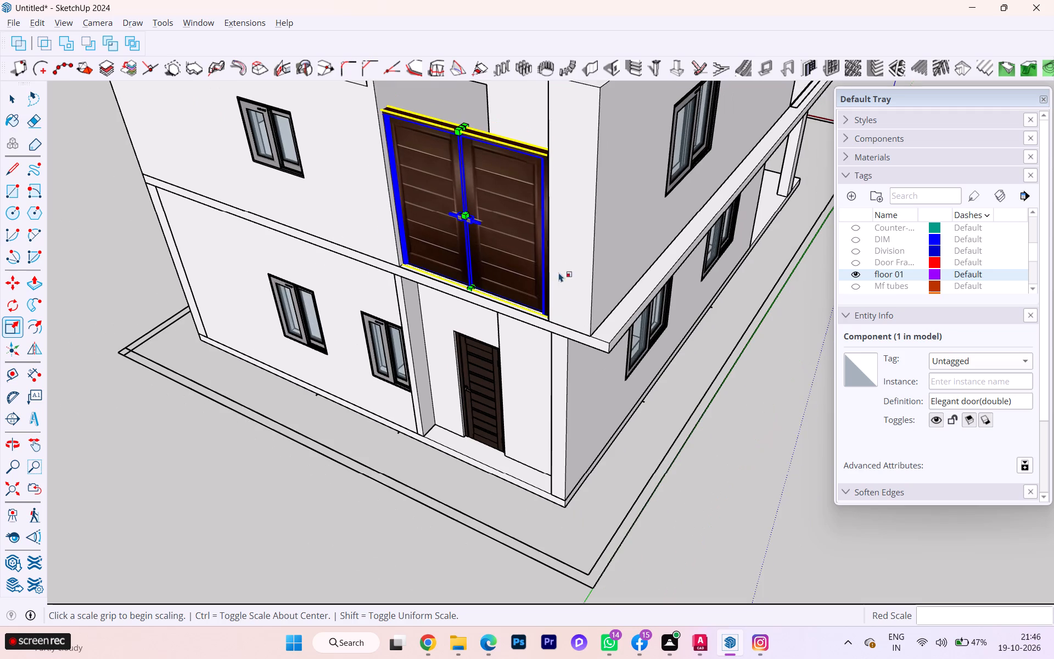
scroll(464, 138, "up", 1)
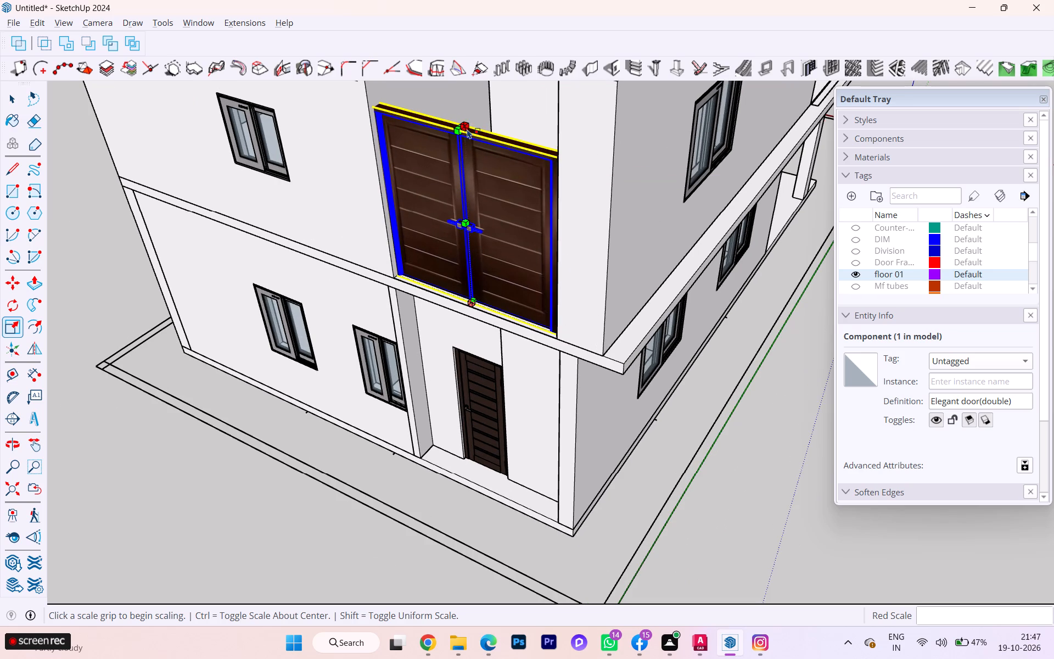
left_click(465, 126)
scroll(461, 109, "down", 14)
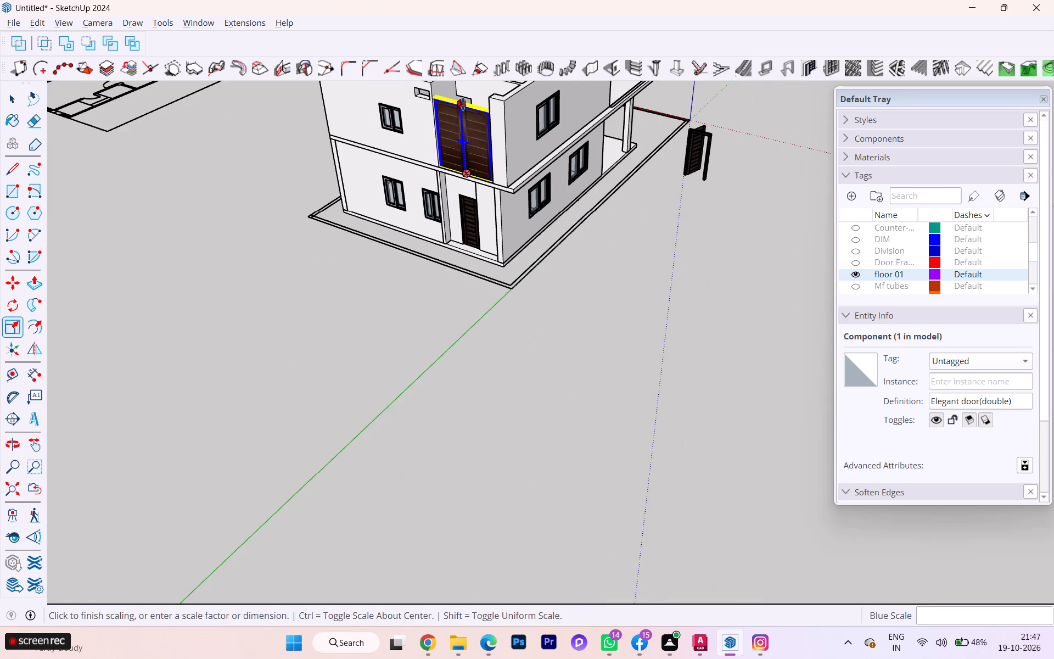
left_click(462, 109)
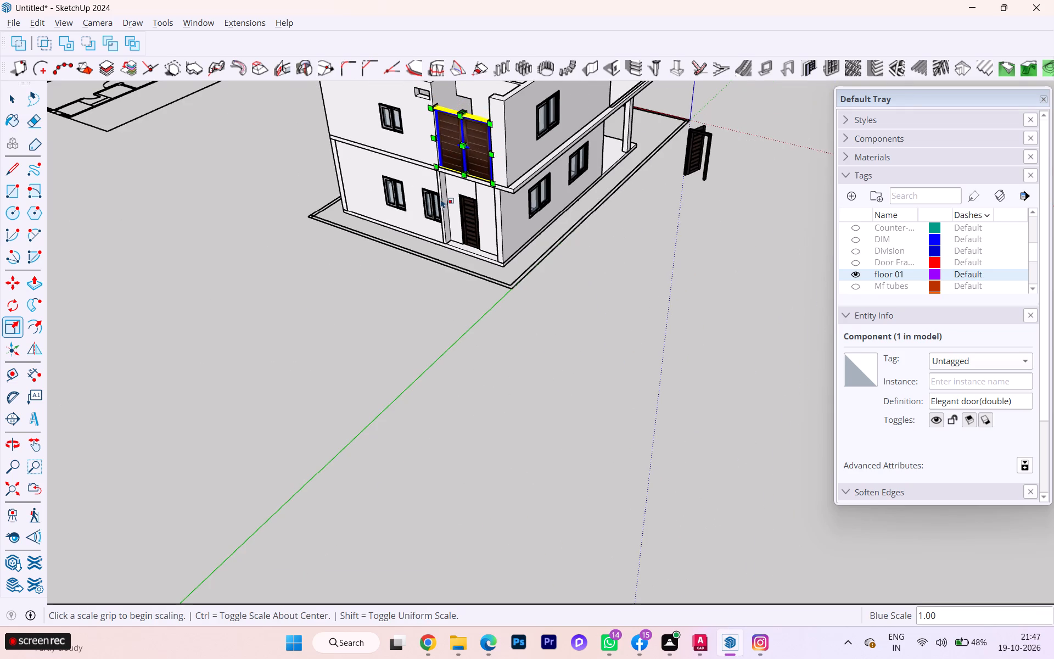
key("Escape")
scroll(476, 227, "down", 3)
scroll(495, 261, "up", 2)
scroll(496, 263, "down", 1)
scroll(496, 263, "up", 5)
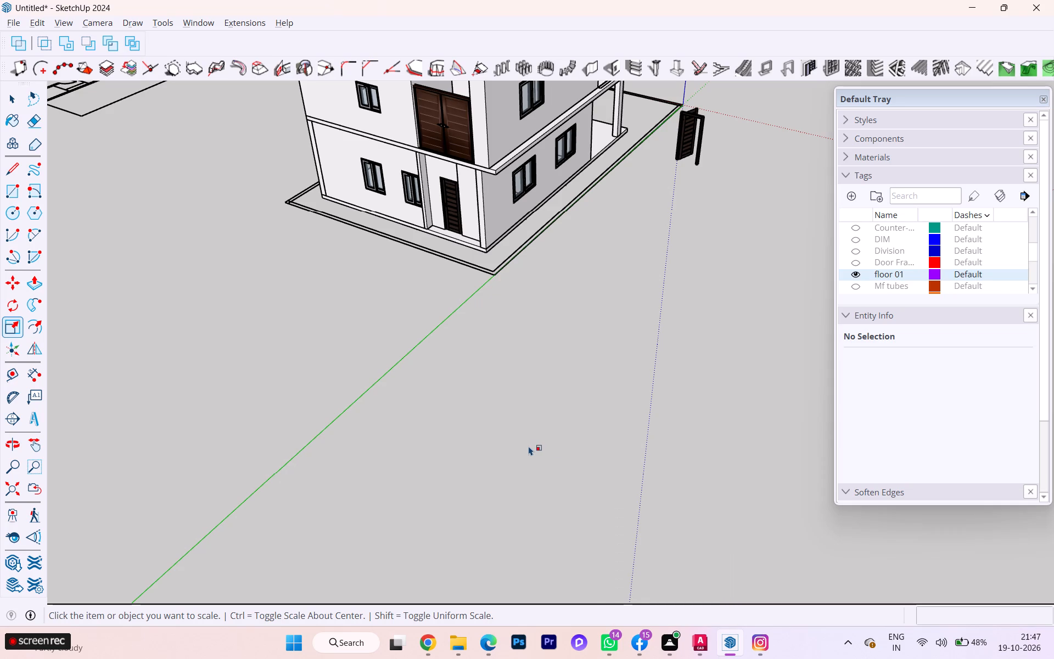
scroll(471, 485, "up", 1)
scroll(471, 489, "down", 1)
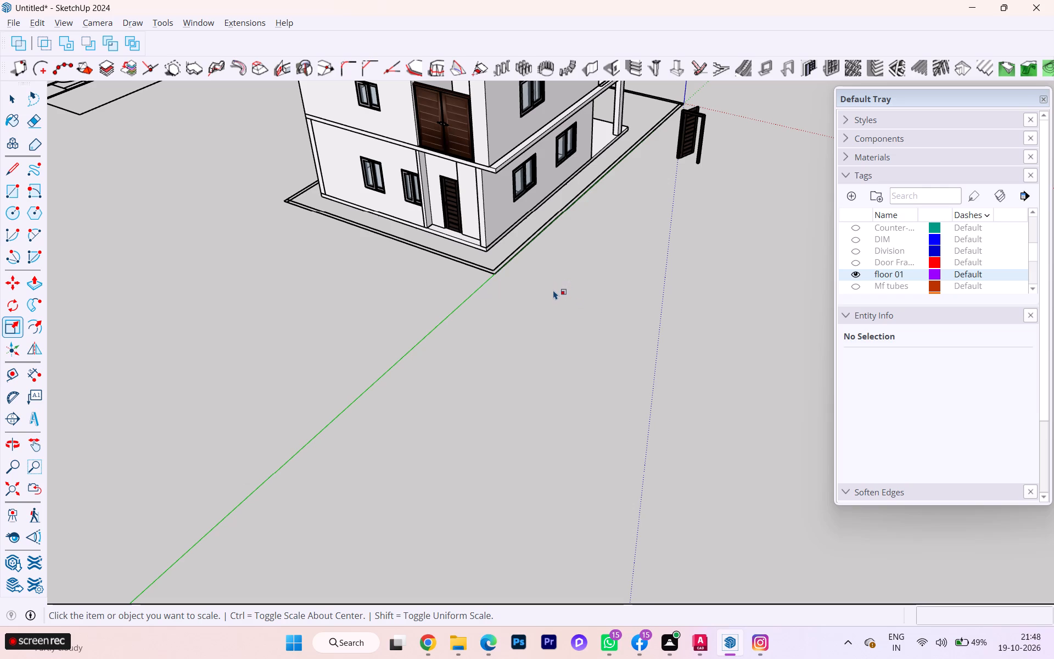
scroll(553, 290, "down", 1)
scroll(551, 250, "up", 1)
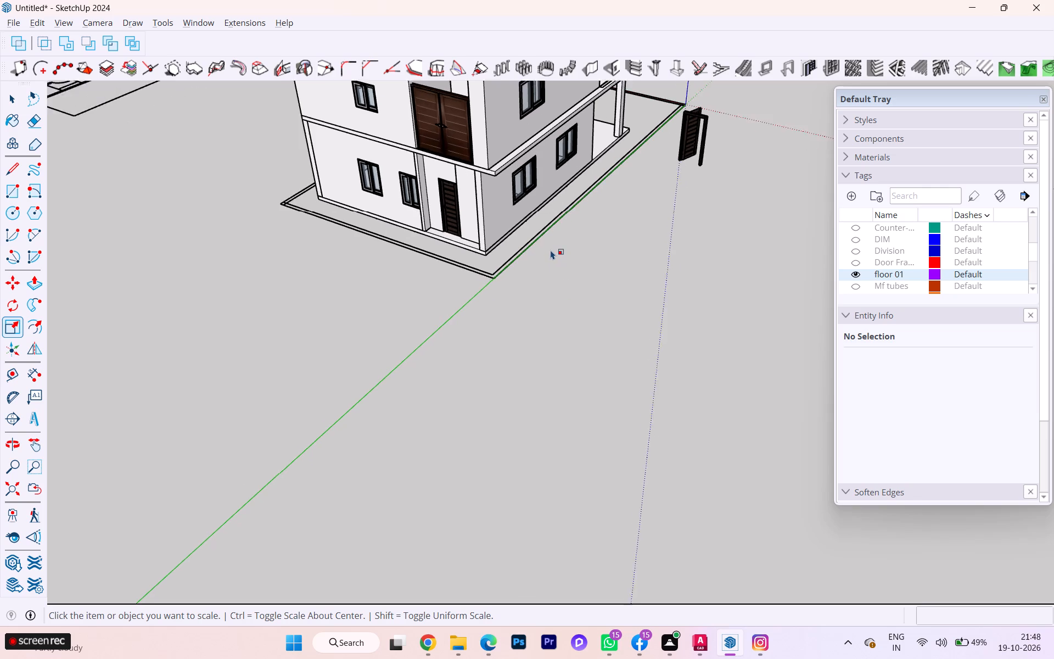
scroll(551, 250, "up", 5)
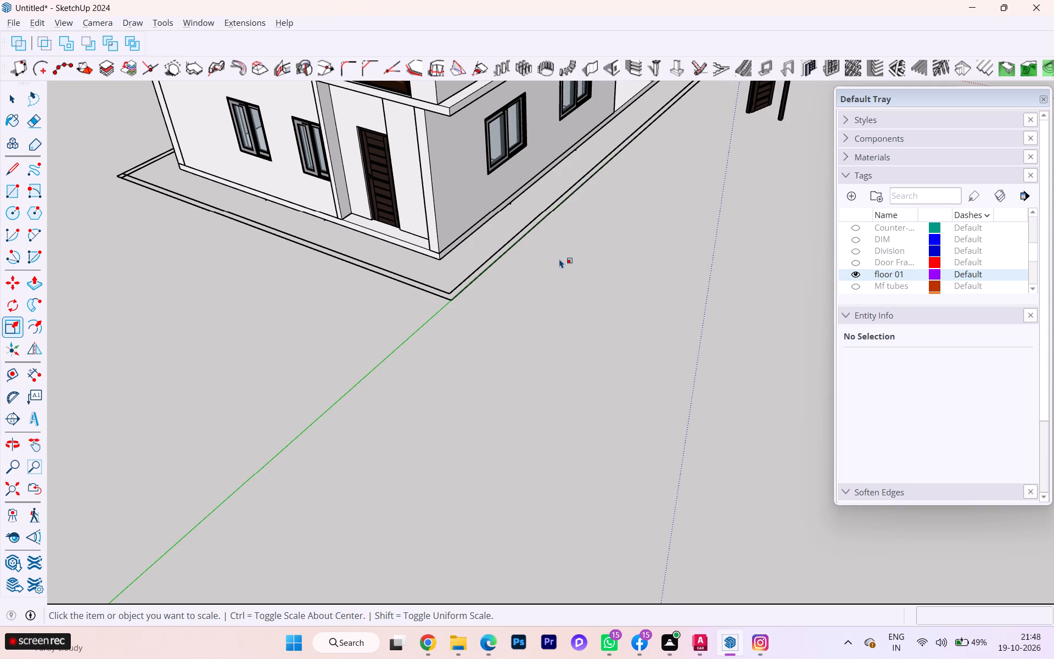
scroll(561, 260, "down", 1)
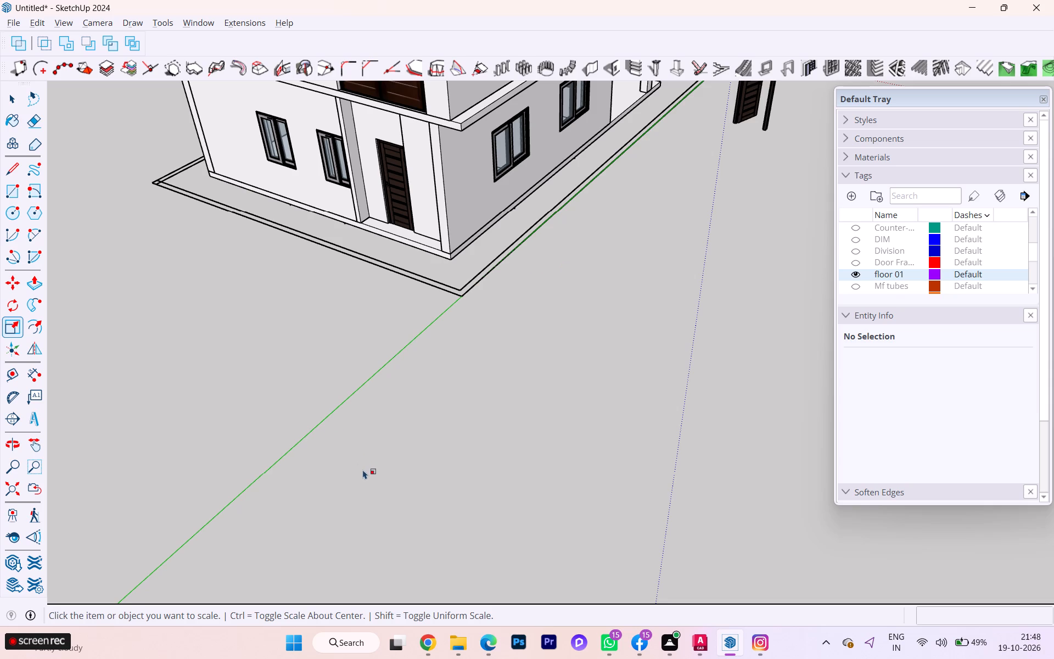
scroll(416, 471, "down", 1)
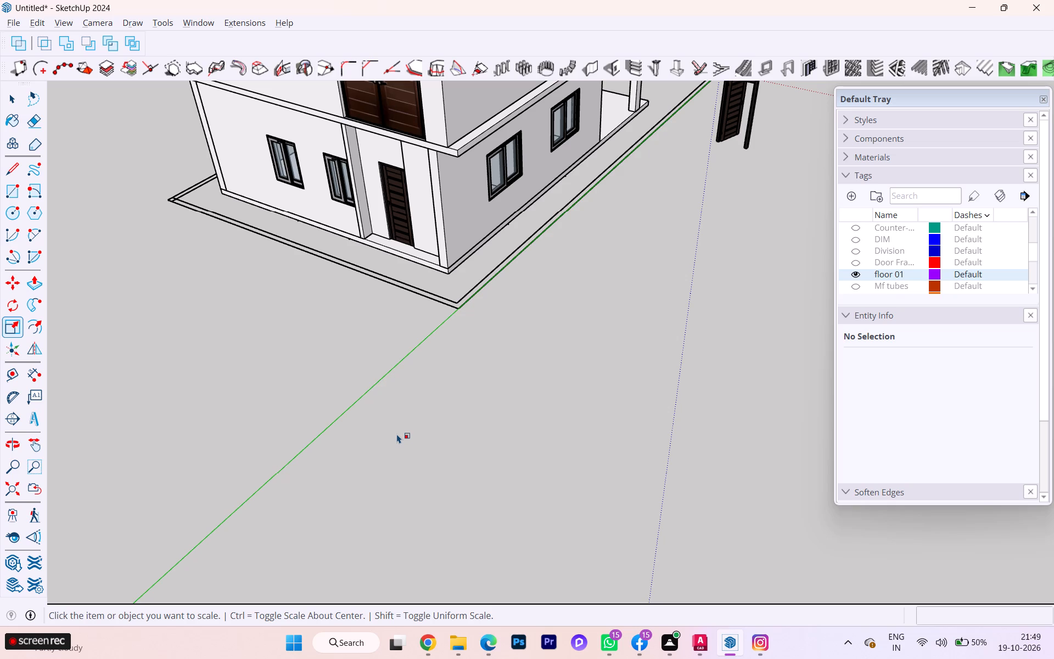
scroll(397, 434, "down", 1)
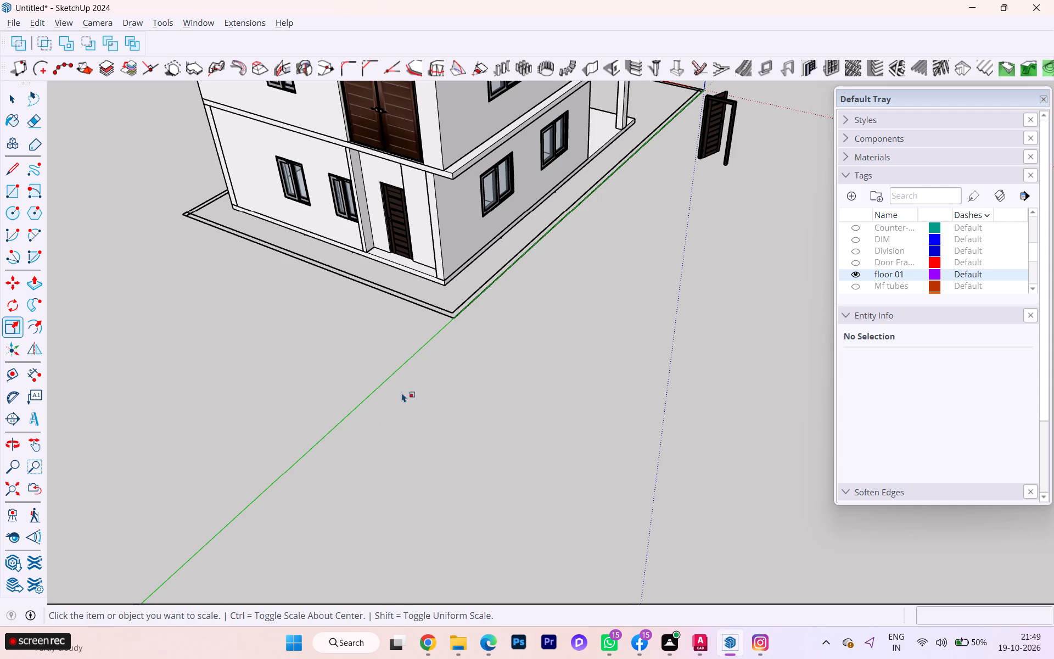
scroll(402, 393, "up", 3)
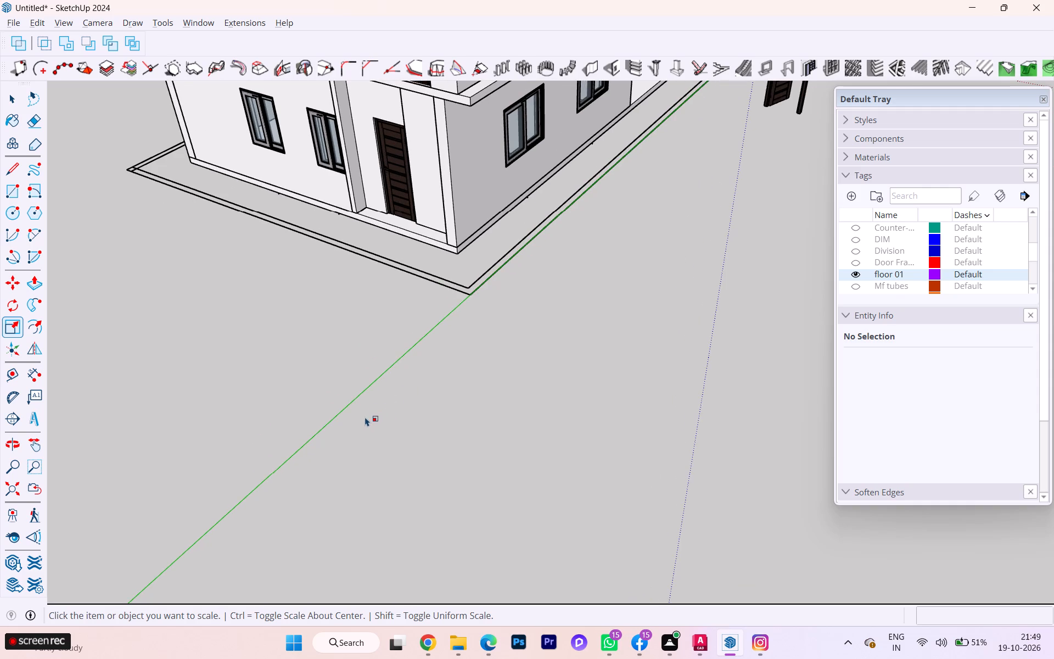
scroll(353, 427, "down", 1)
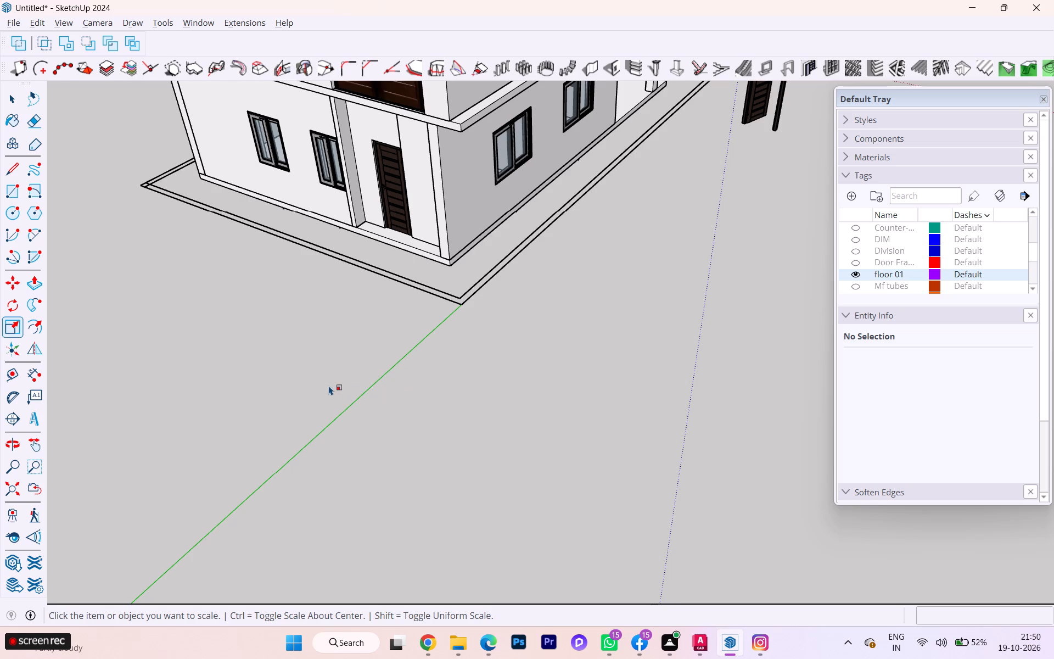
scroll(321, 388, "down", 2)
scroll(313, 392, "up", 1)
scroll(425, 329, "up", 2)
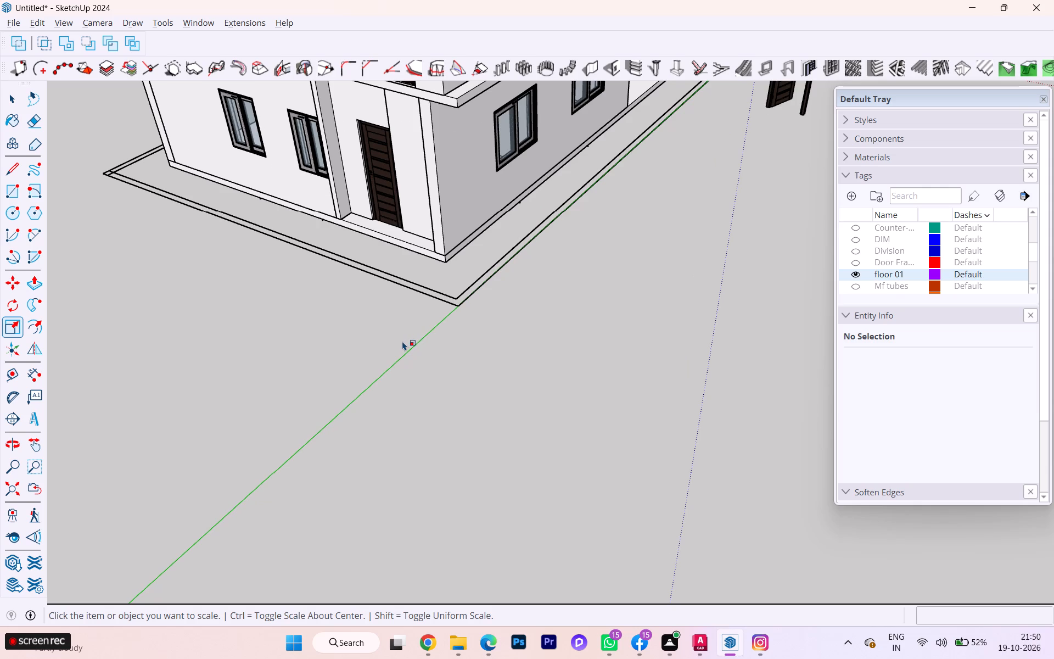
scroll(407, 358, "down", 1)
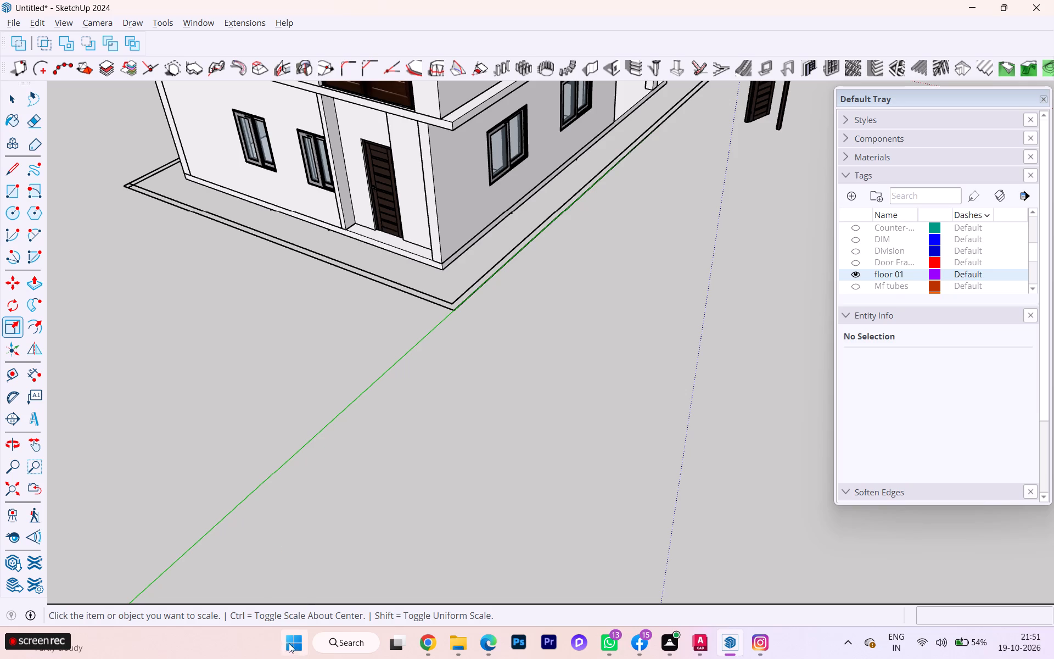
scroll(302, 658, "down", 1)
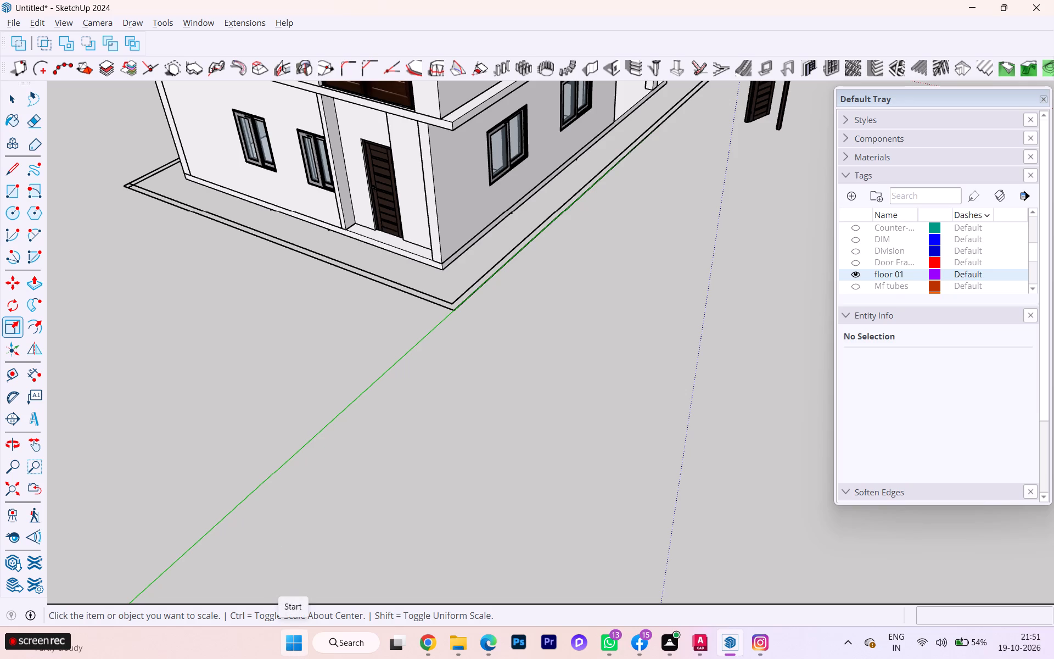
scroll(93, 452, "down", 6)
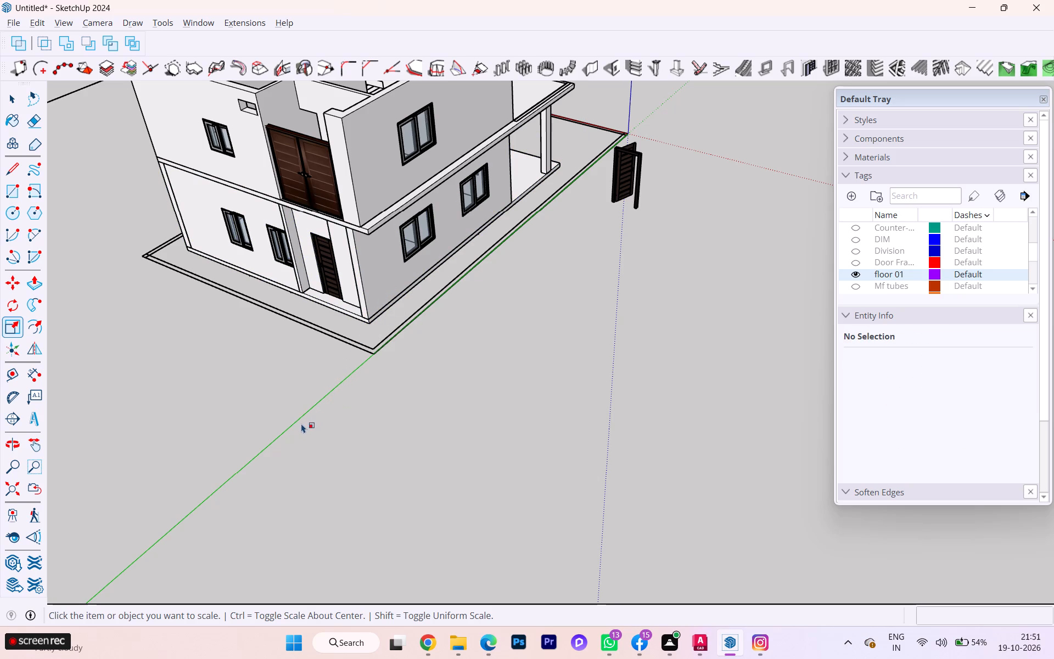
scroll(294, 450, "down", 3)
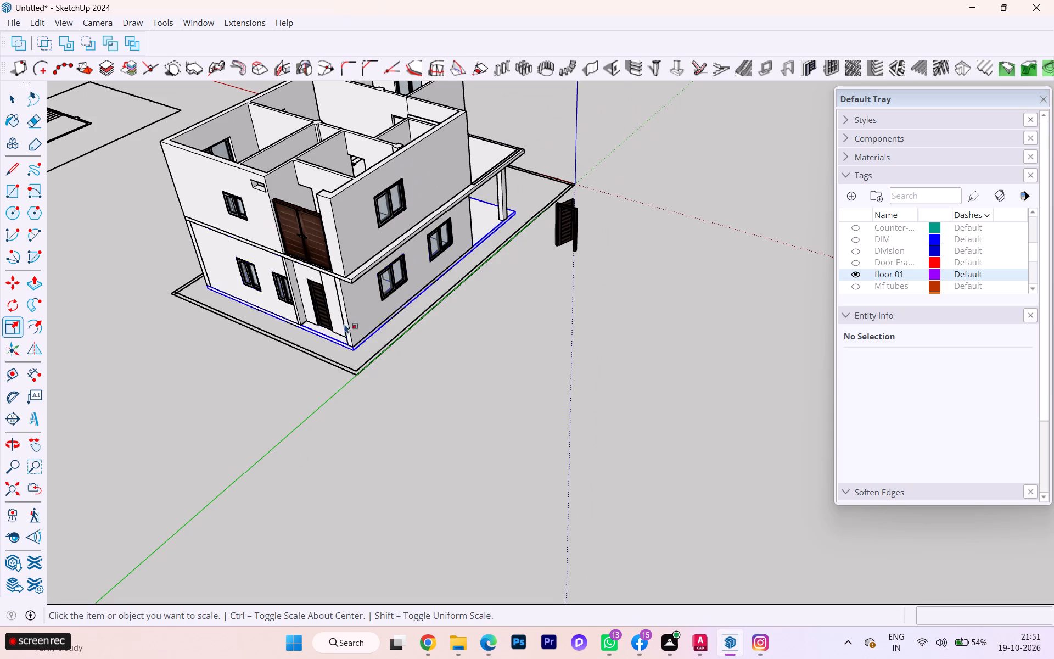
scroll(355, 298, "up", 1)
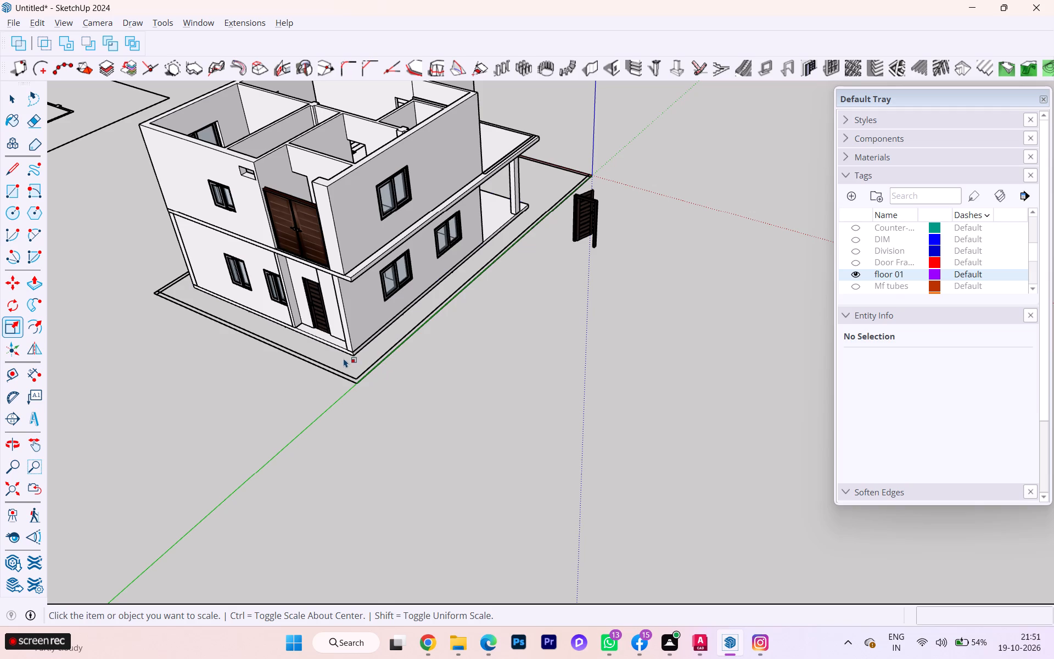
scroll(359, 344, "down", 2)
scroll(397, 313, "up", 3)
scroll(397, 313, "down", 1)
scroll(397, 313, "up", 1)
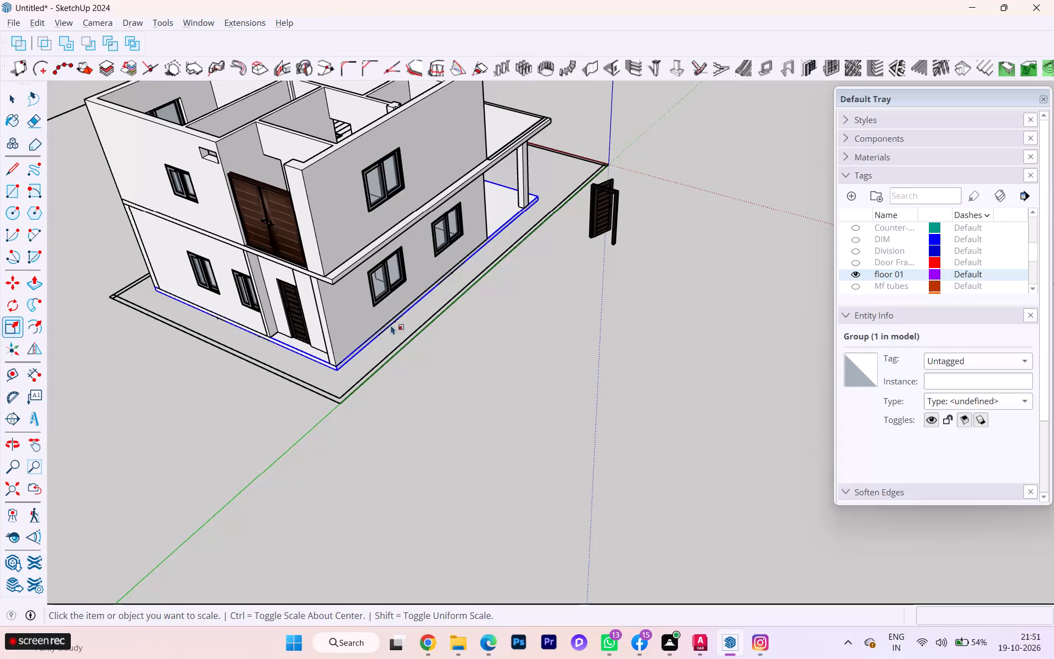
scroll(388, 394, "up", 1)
Leave the Scale tool and examine the double door's fit in the upper balcony's front opening, along with the surrounding house walls.
left_click(18, 98)
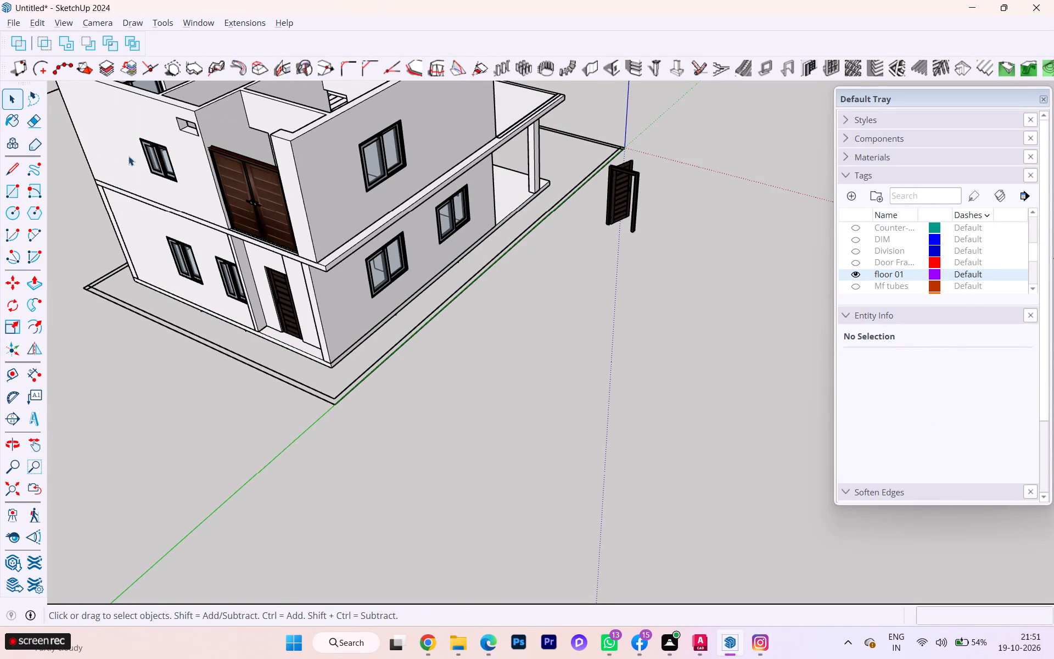
scroll(458, 370, "down", 3)
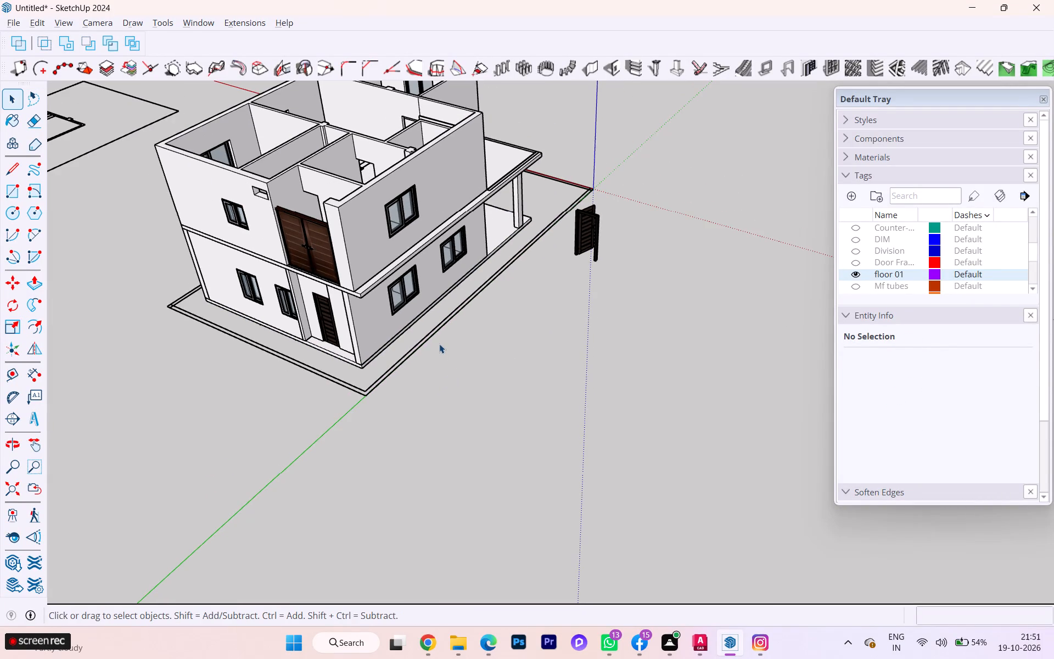
scroll(313, 244, "up", 8)
scroll(317, 250, "down", 1)
scroll(317, 250, "up", 1)
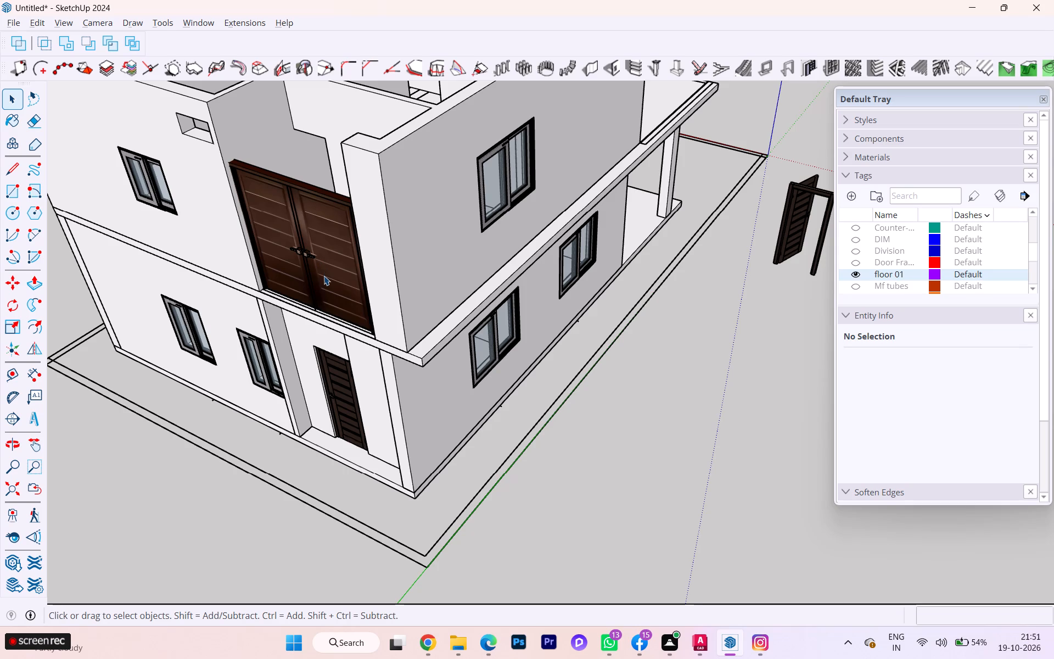
scroll(325, 280, "down", 1)
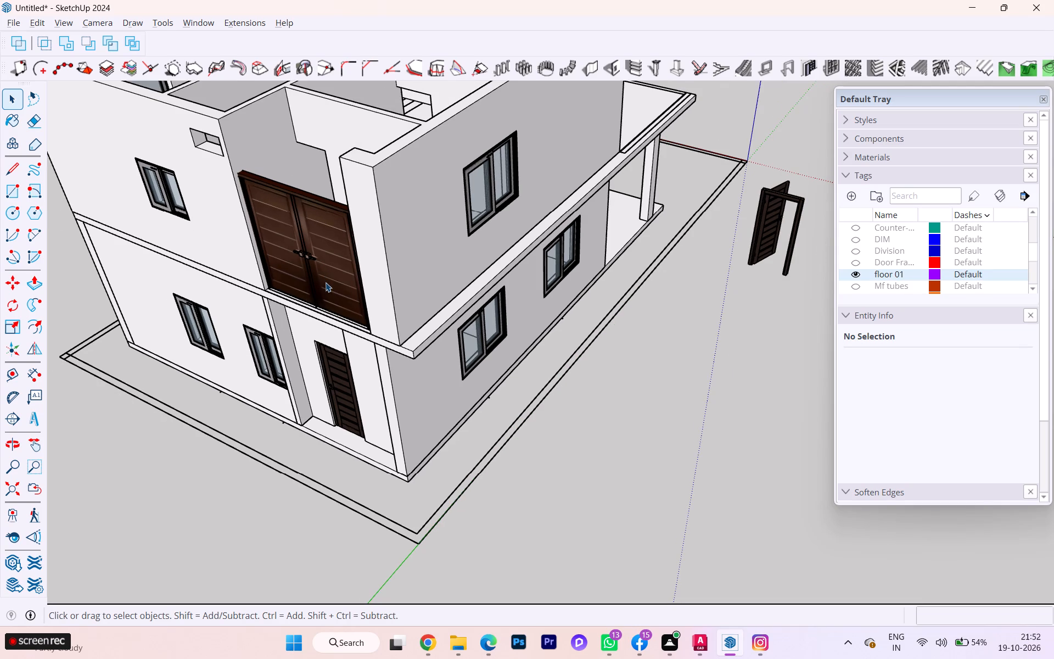
scroll(326, 283, "down", 1)
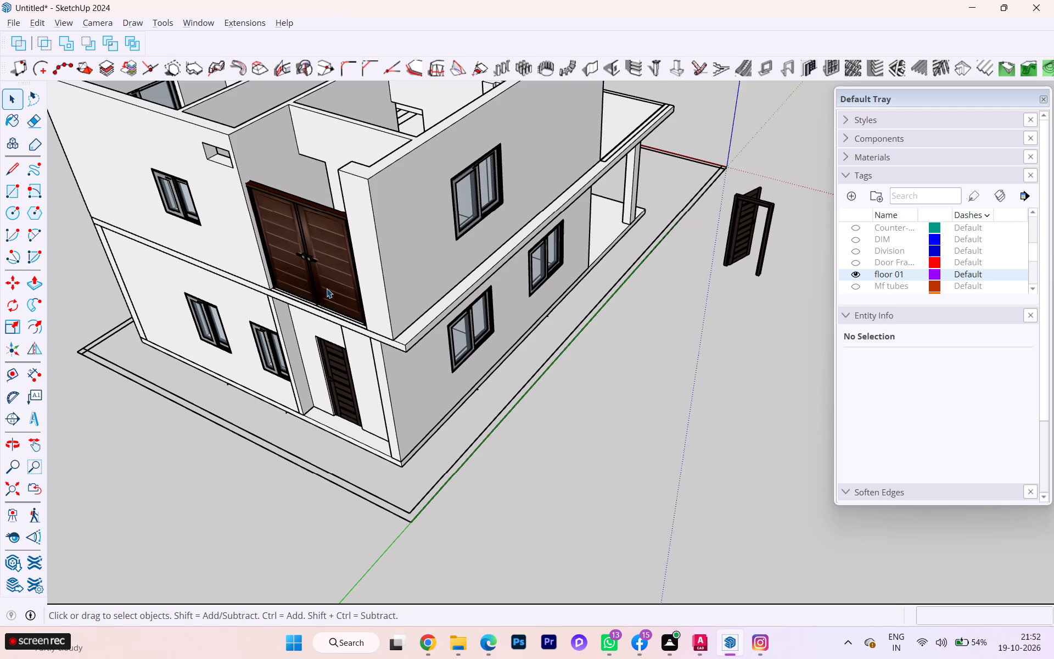
scroll(327, 288, "down", 2)
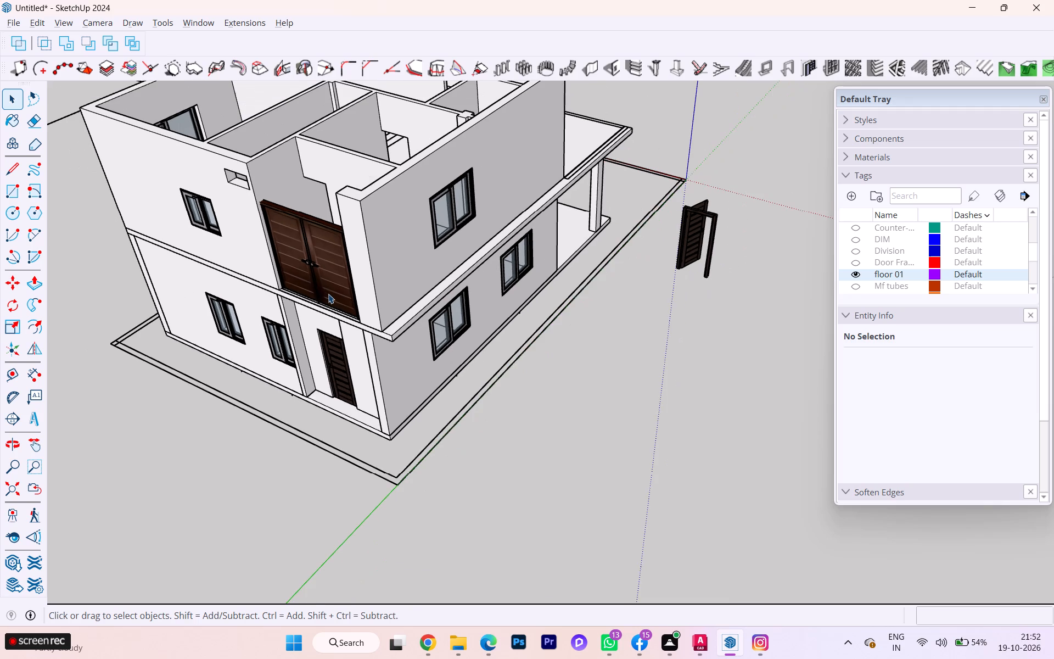
scroll(329, 295, "down", 1)
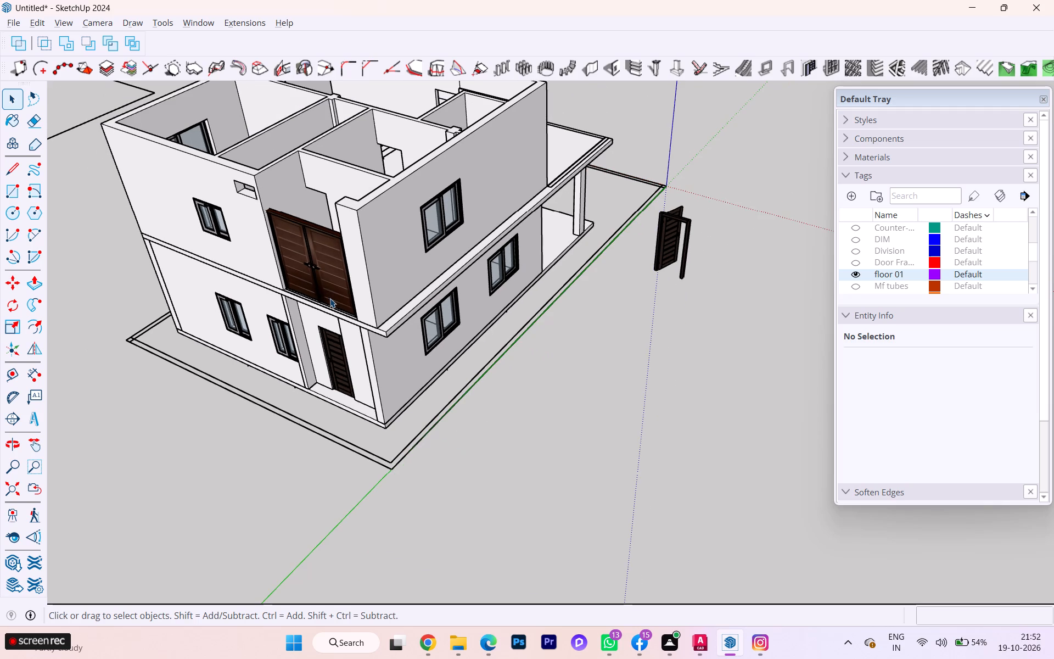
scroll(330, 298, "down", 3)
scroll(335, 281, "up", 3)
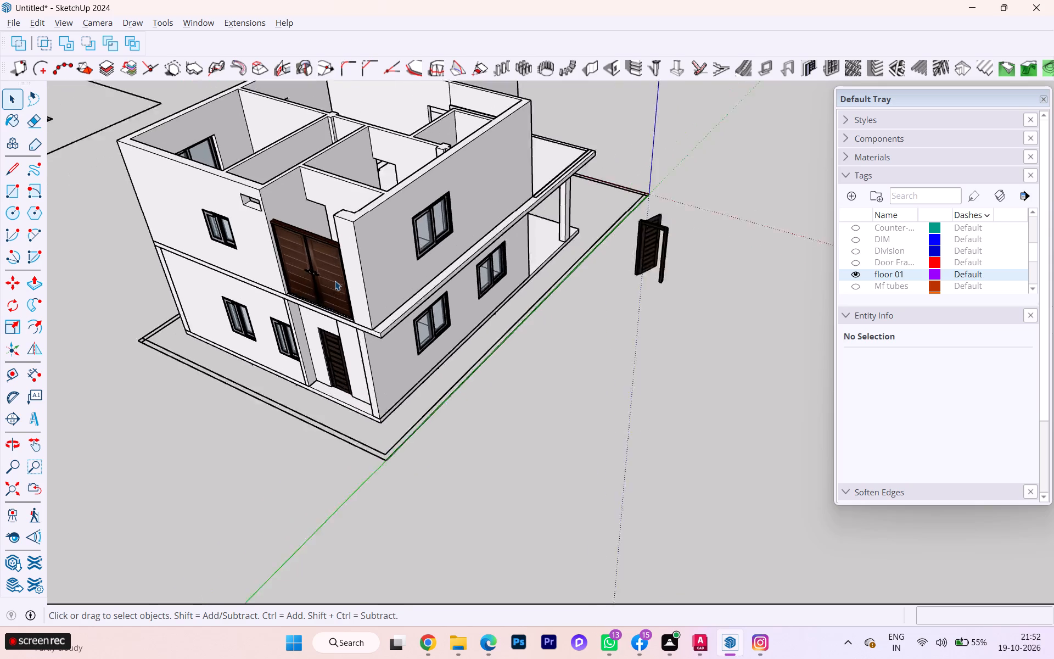
scroll(335, 281, "up", 11)
scroll(340, 333, "up", 3)
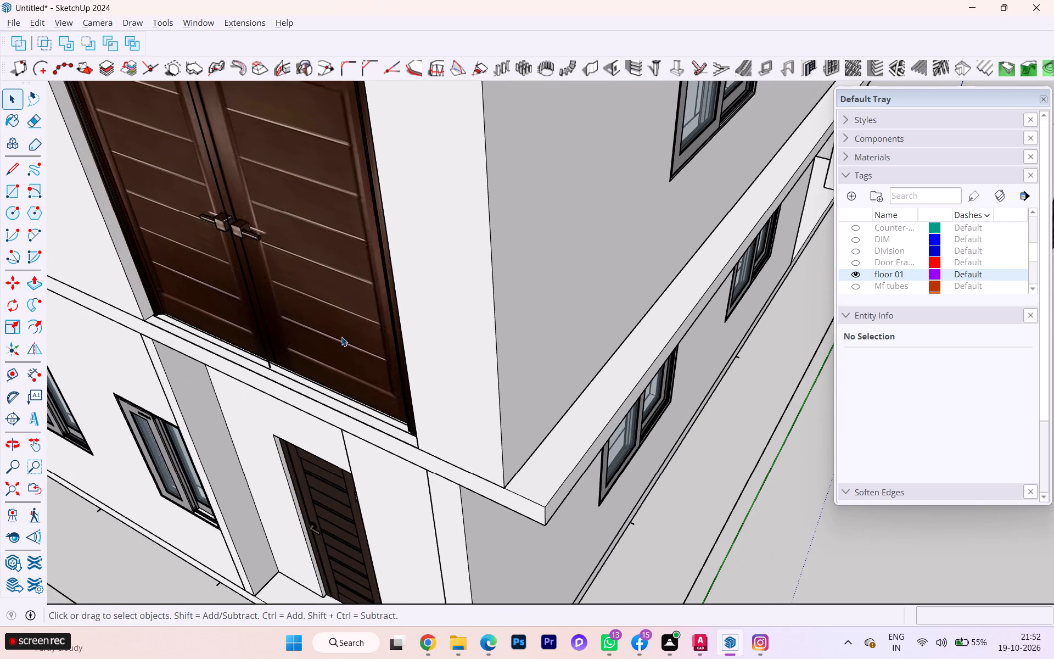
scroll(341, 356, "down", 3)
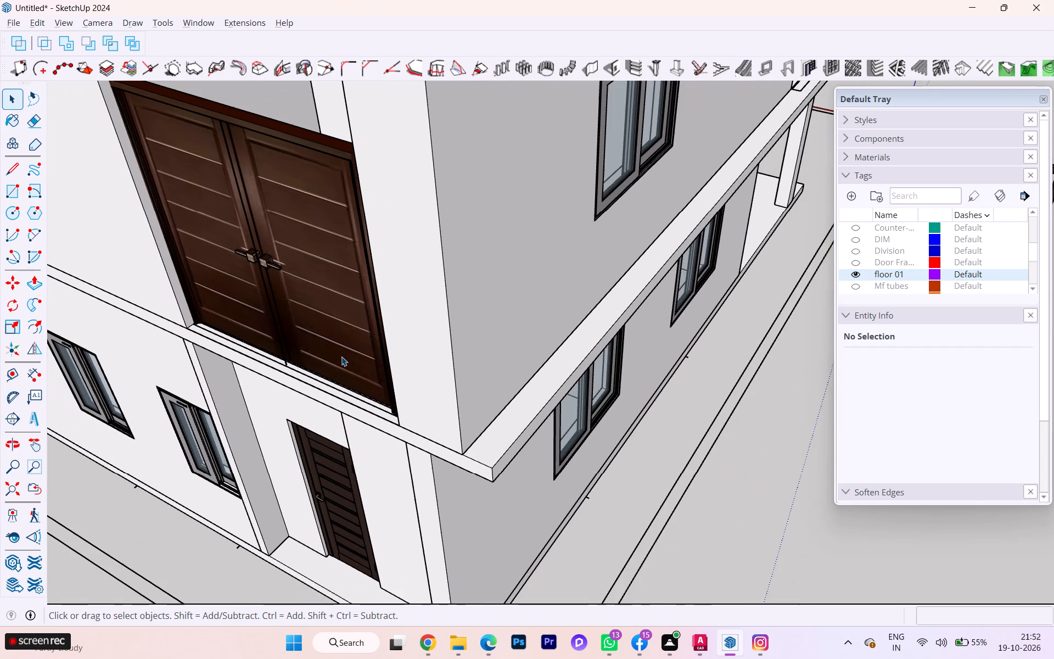
scroll(341, 356, "down", 1)
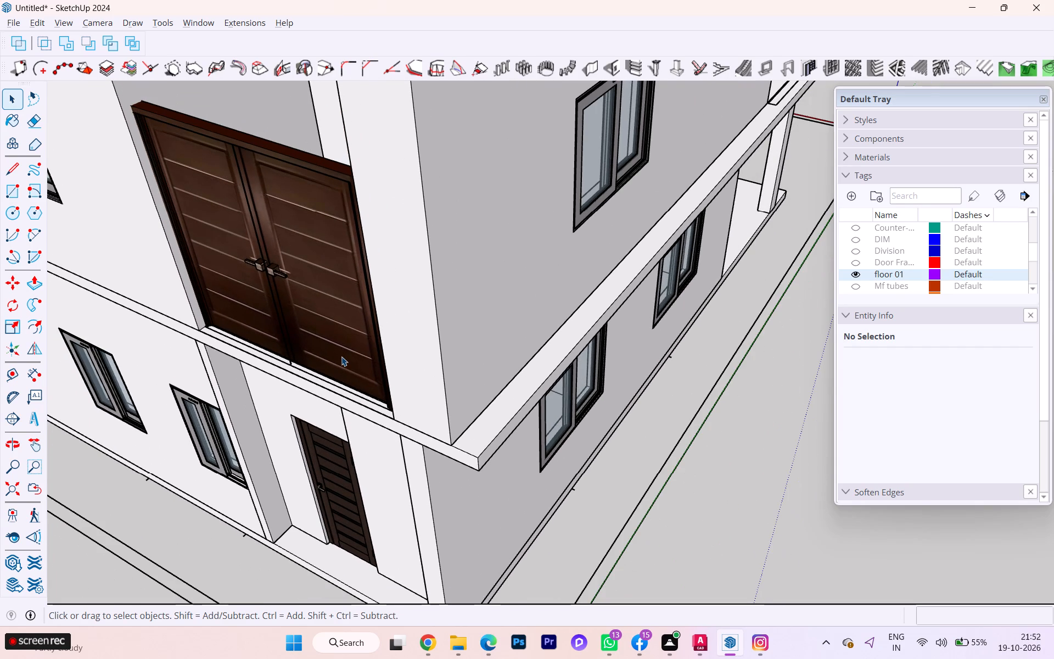
scroll(341, 358, "down", 2)
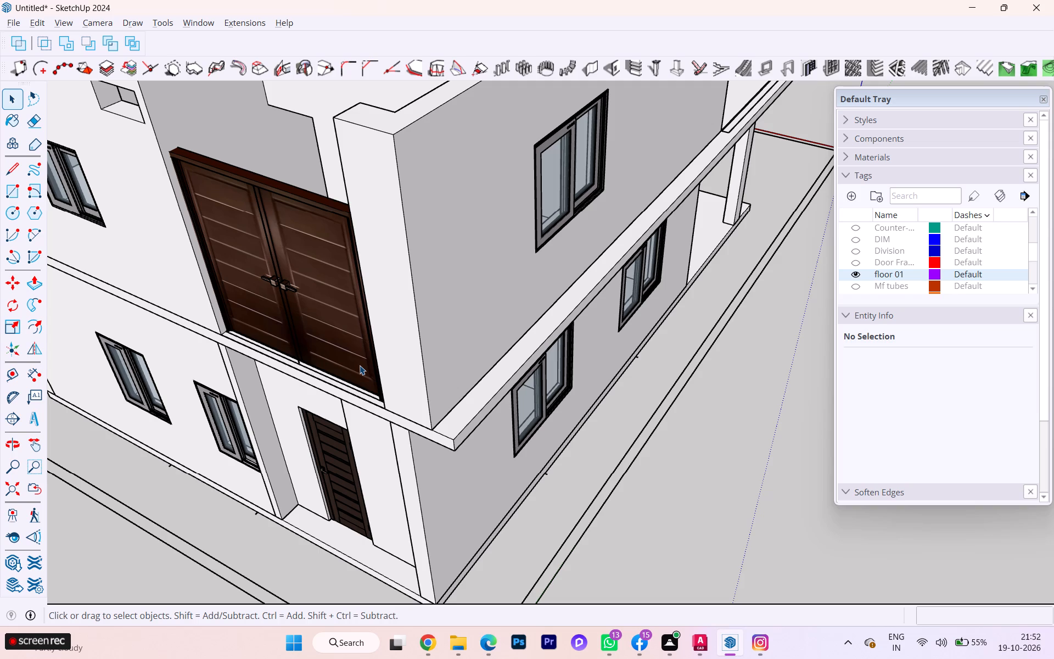
scroll(360, 365, "down", 2)
scroll(270, 387, "down", 2)
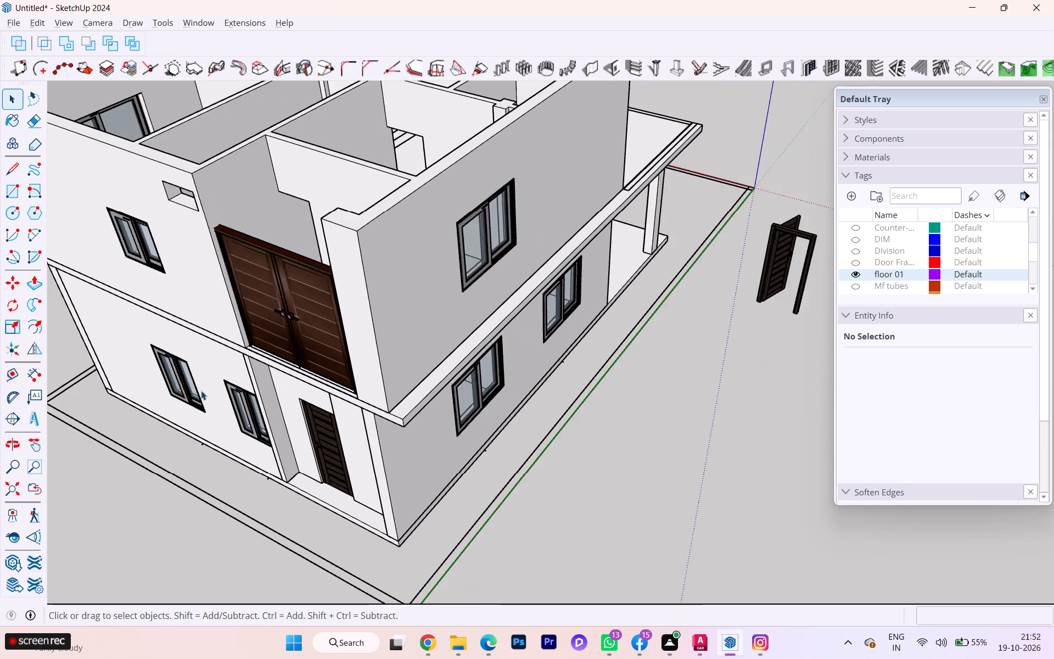
scroll(201, 390, "down", 2)
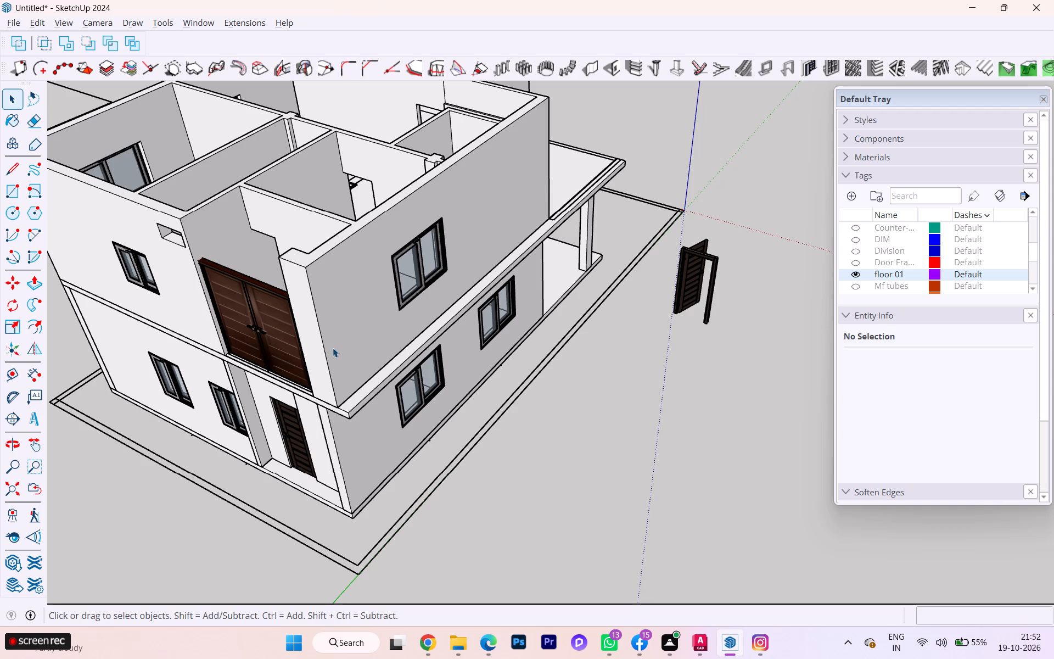
scroll(333, 348, "down", 1)
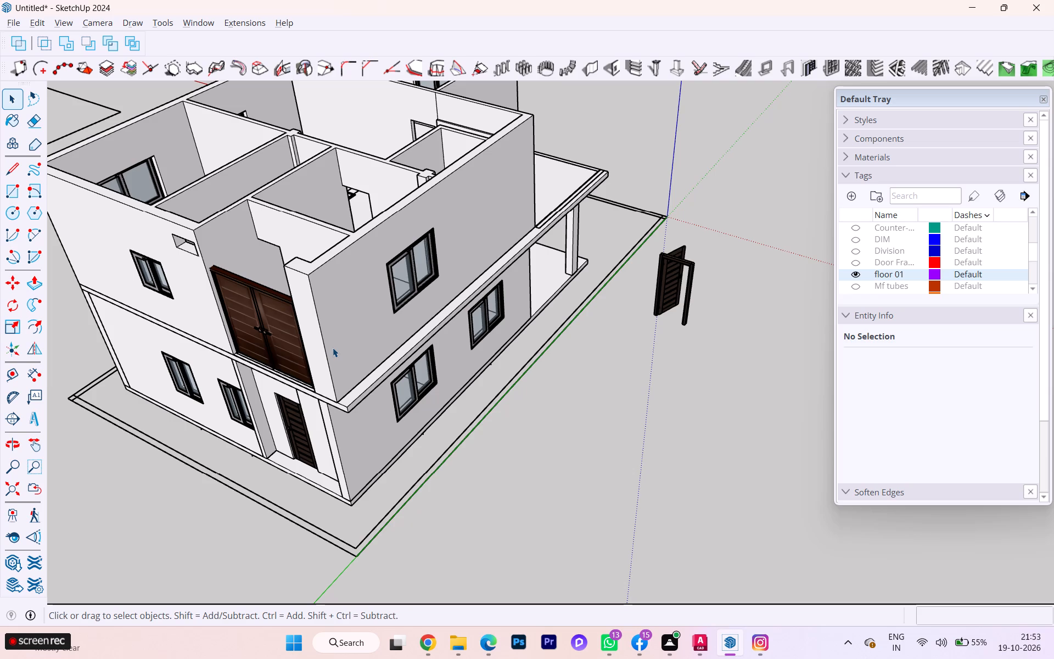
scroll(342, 361, "down", 2)
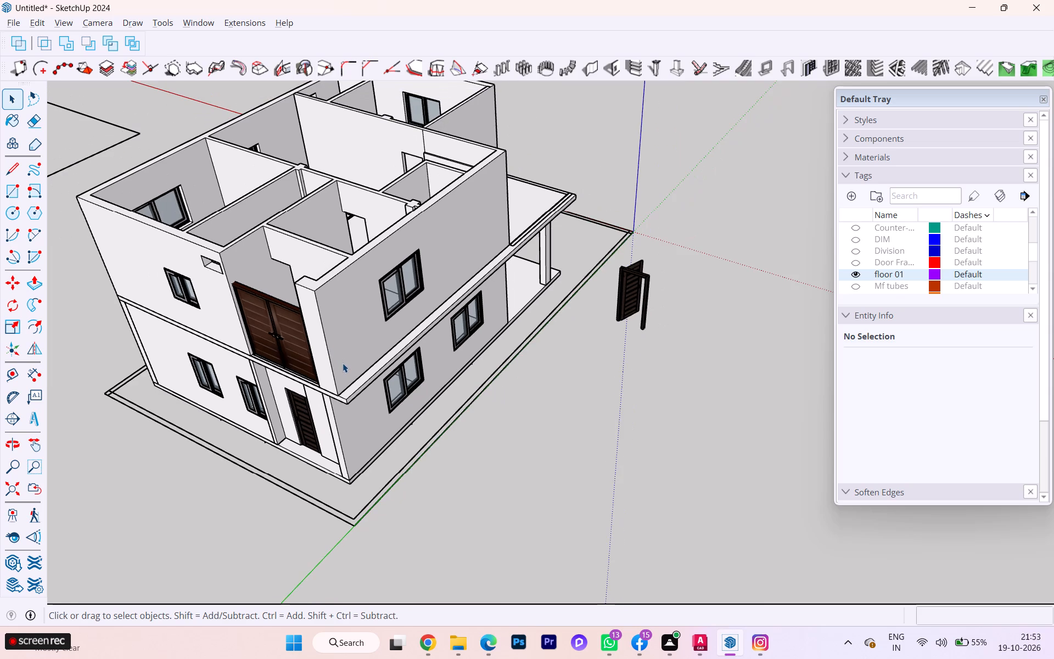
scroll(343, 363, "down", 1)
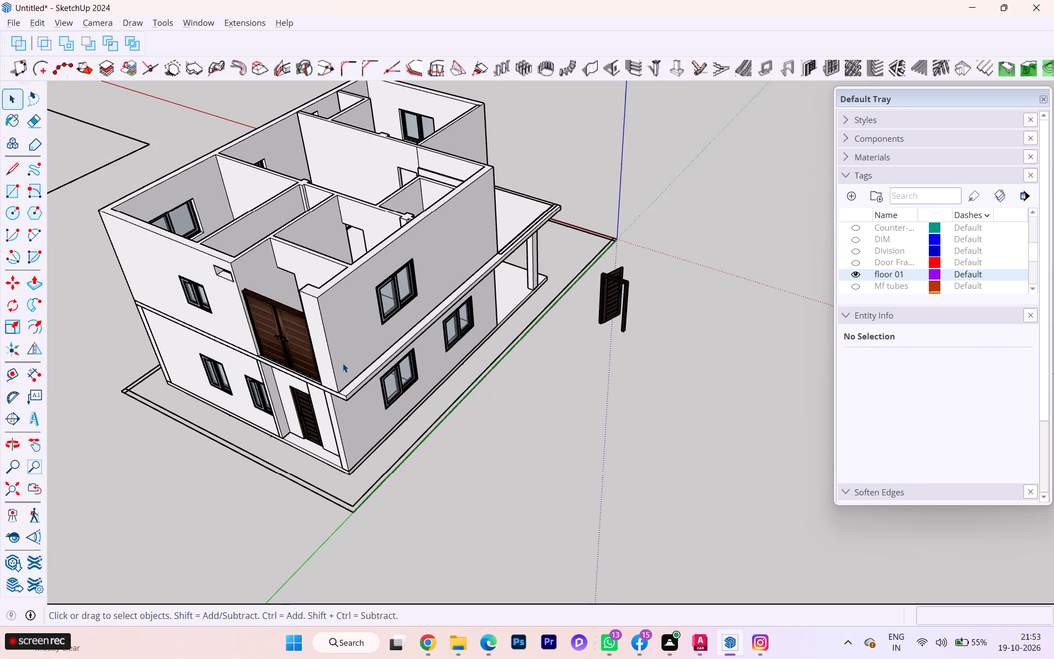
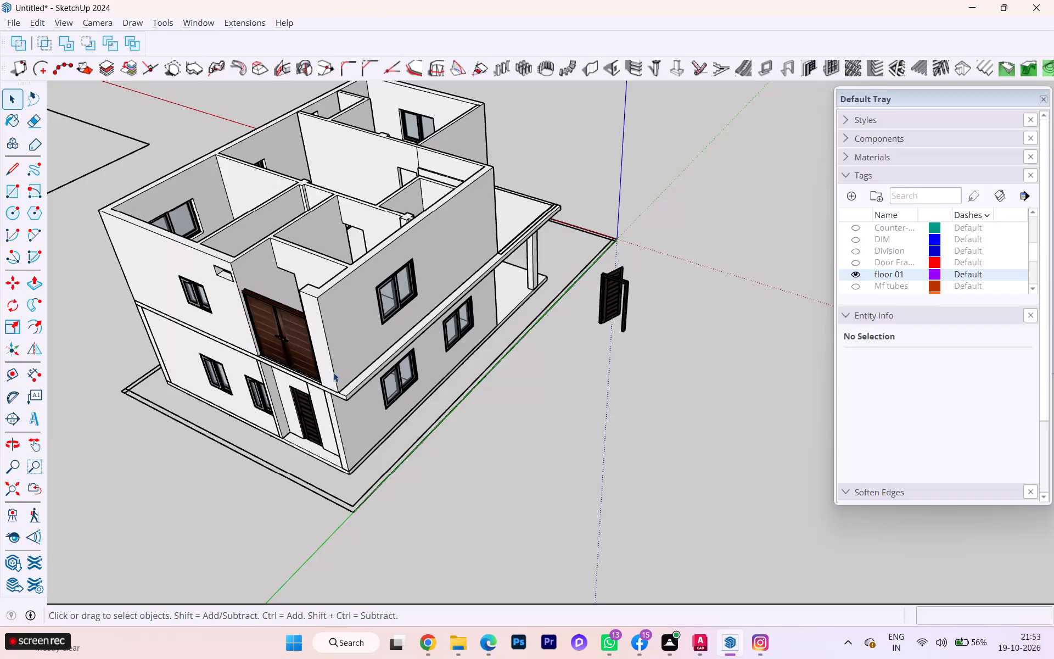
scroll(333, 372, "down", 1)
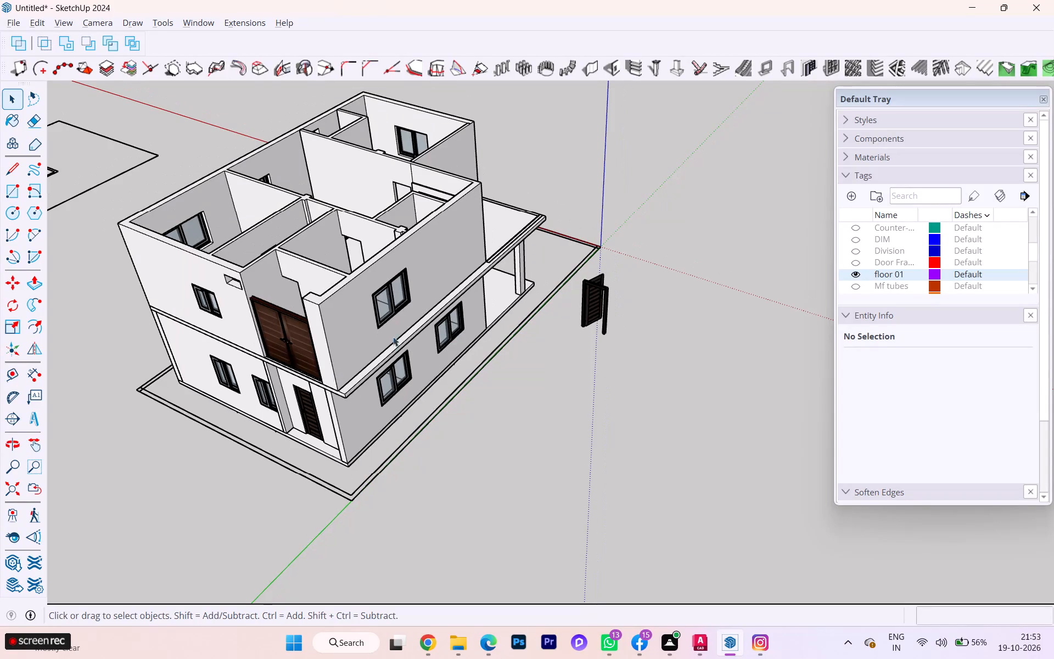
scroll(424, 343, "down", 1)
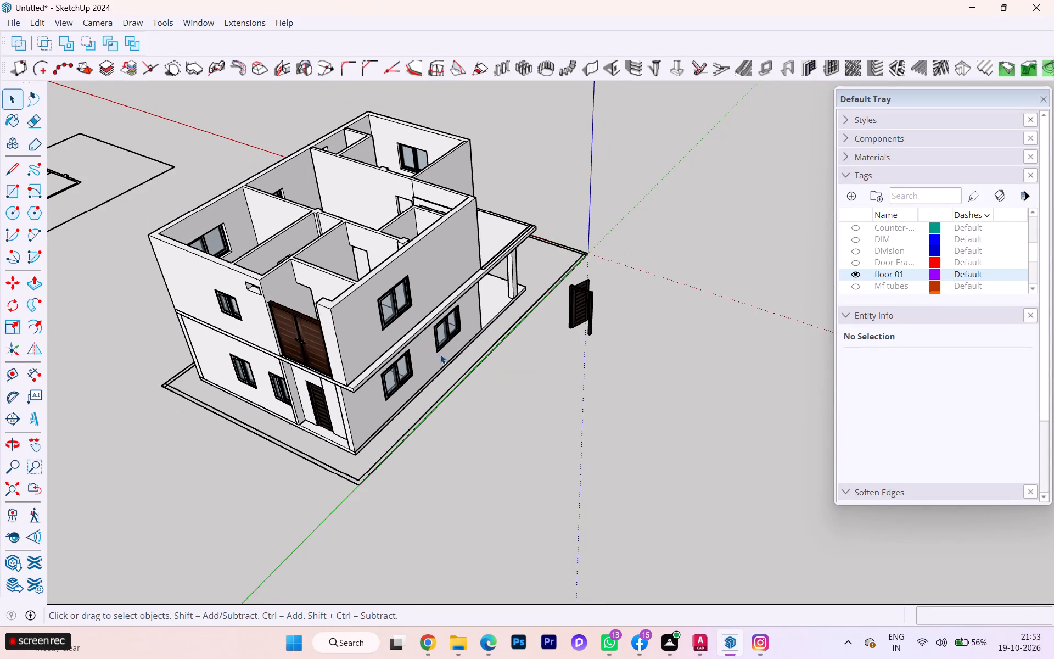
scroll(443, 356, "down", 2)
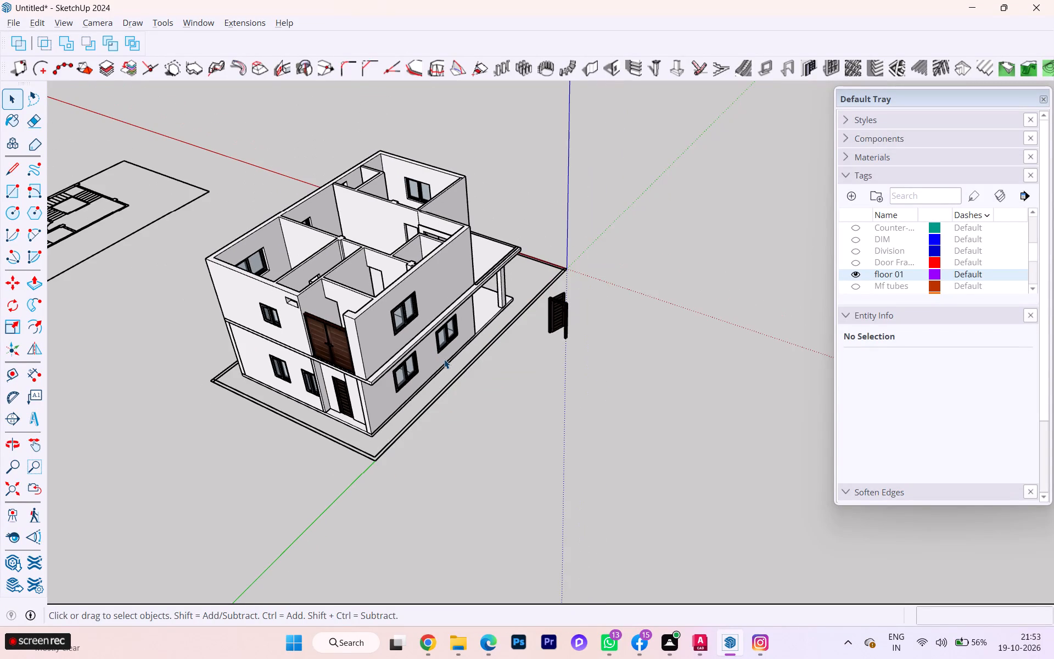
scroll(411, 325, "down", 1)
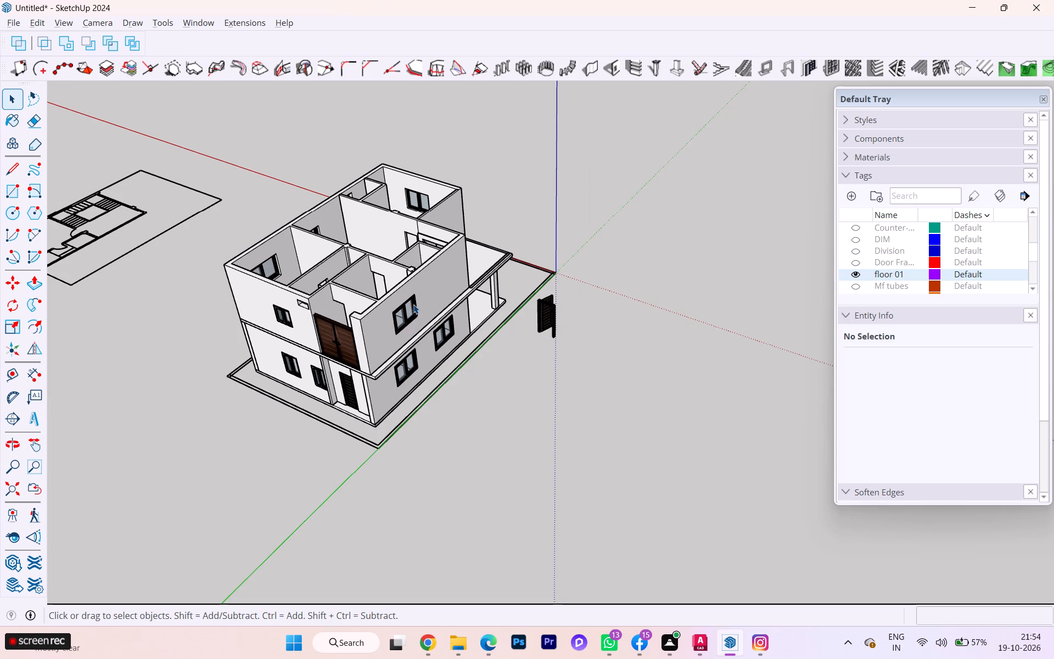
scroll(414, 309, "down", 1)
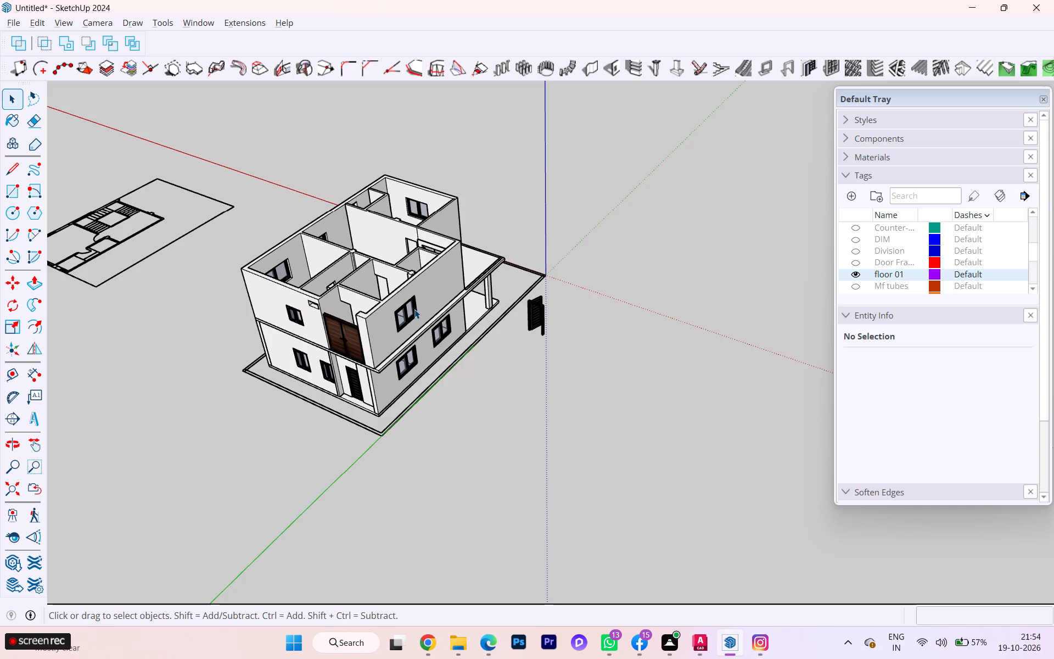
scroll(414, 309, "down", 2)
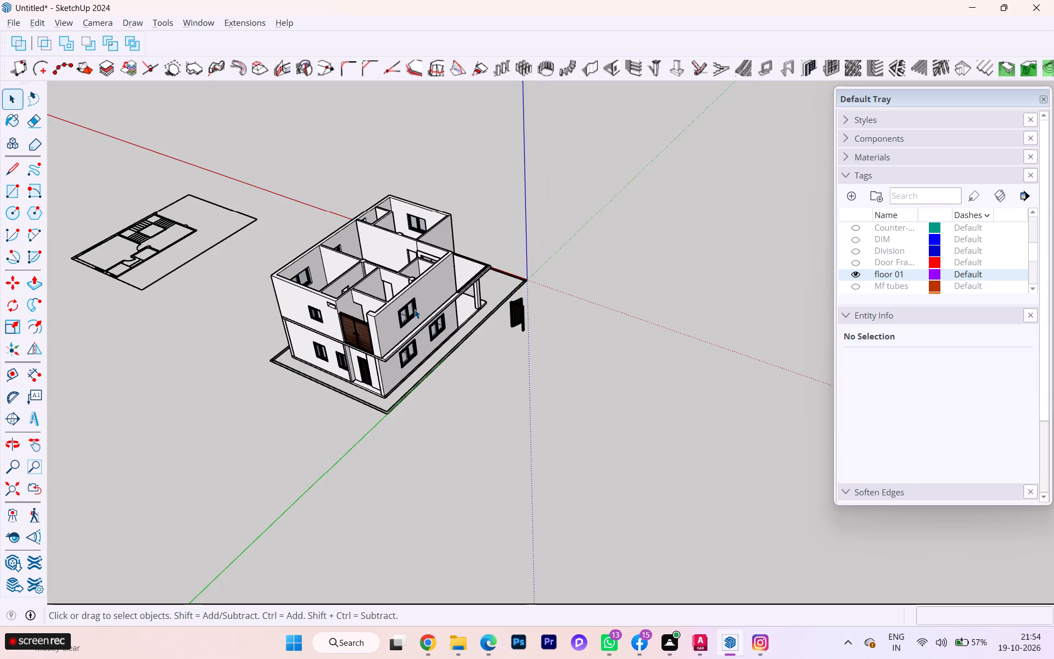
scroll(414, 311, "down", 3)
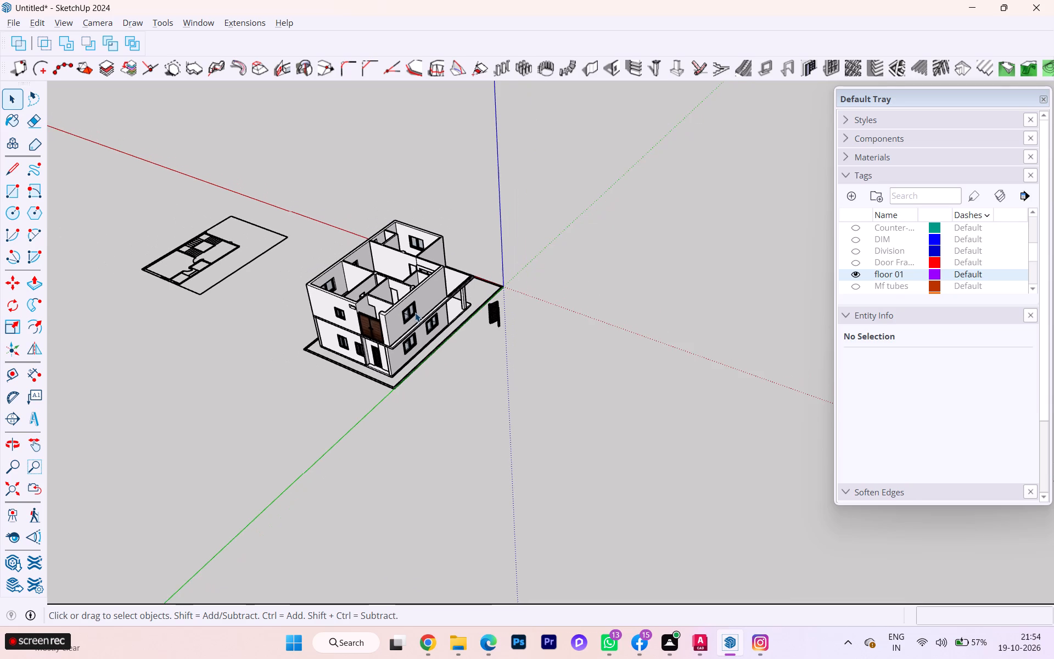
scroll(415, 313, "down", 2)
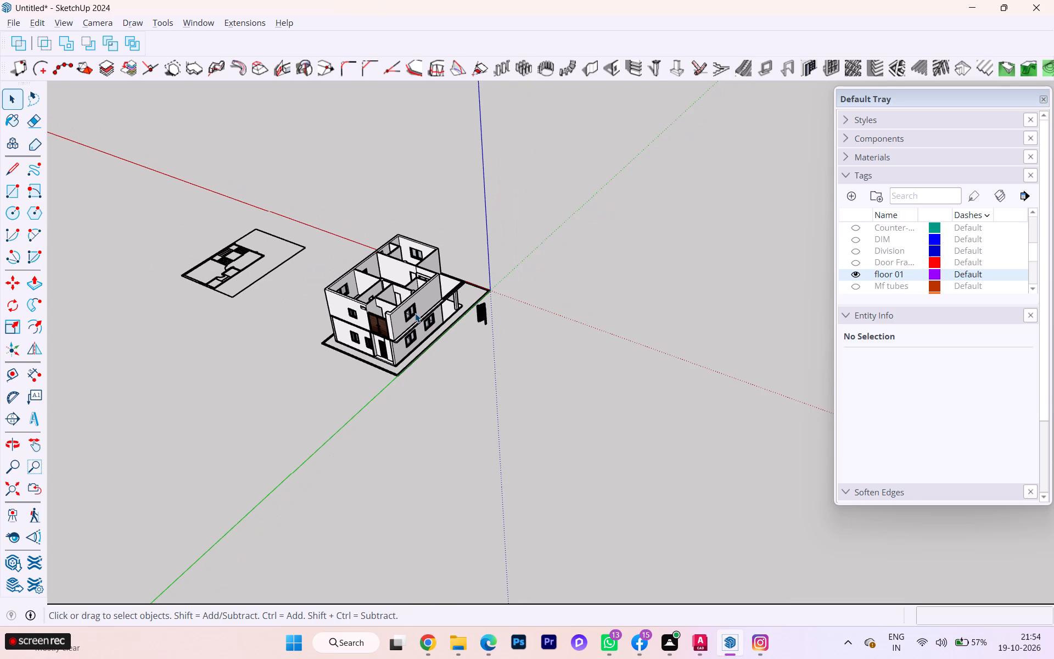
Move the wooden double door out of the upper-floor front opening, about 16' 5 1/2" away beside the house.
scroll(415, 313, "up", 1)
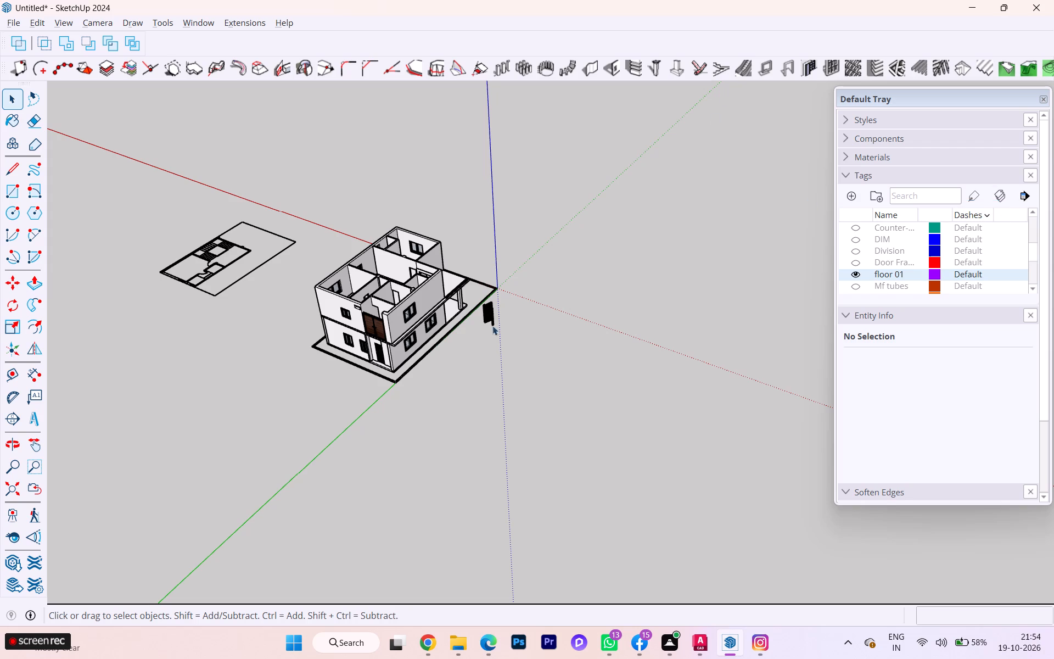
scroll(369, 328, "up", 3)
scroll(379, 317, "down", 1)
scroll(408, 280, "up", 3)
scroll(408, 280, "down", 2)
scroll(408, 280, "up", 2)
scroll(408, 280, "down", 1)
scroll(406, 281, "up", 3)
scroll(405, 283, "down", 1)
scroll(405, 283, "up", 12)
scroll(411, 364, "up", 6)
scroll(411, 364, "down", 1)
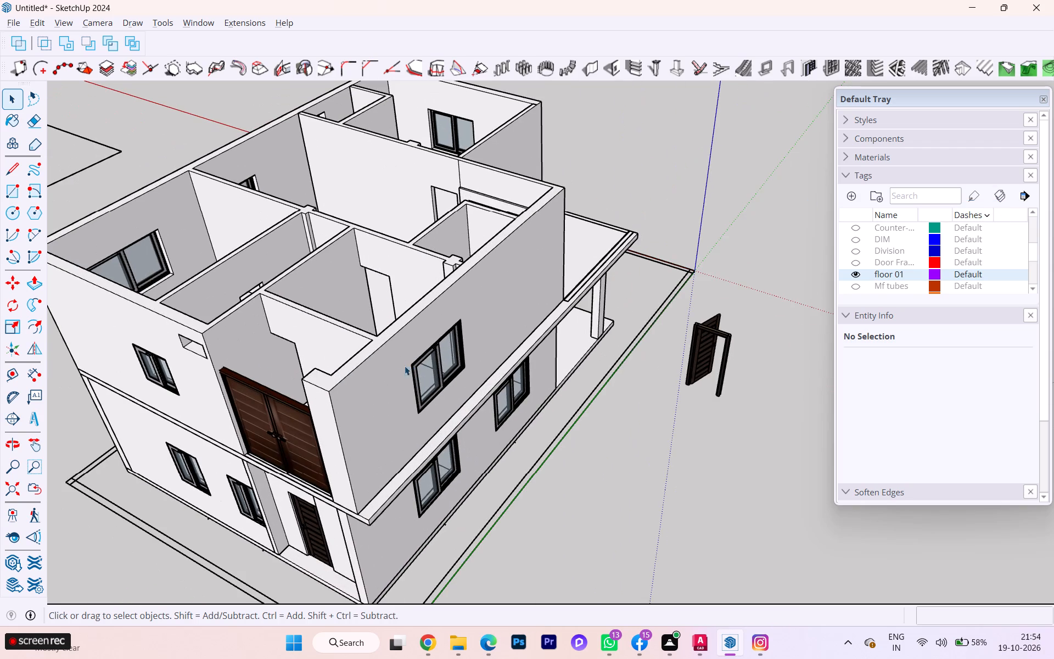
scroll(302, 428, "down", 1)
middle_click_drag(306, 423, 350, 379)
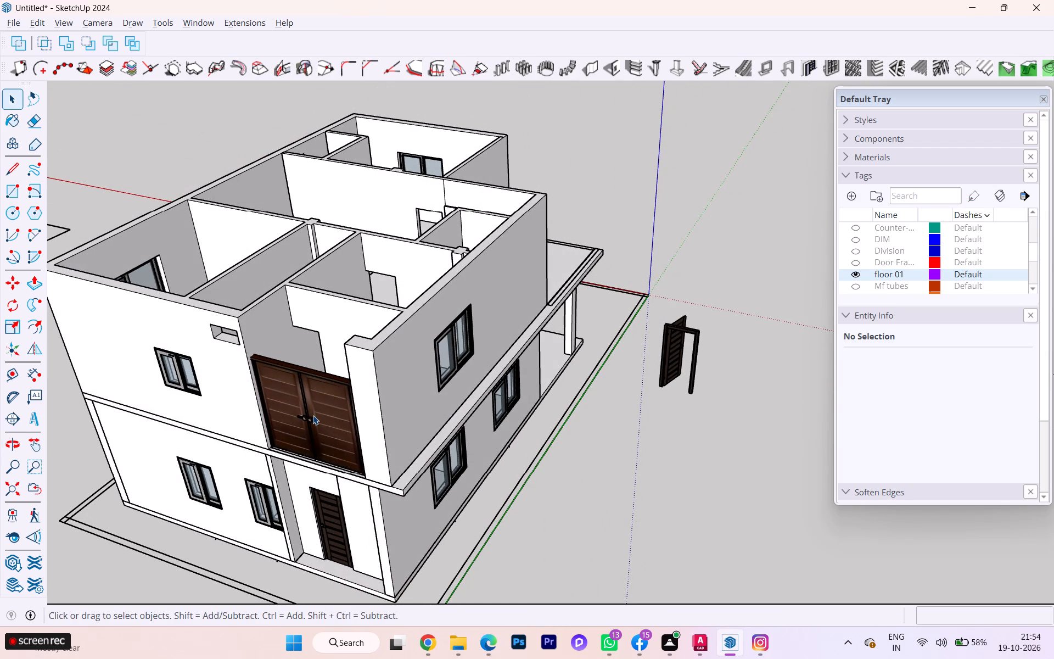
left_click(313, 415)
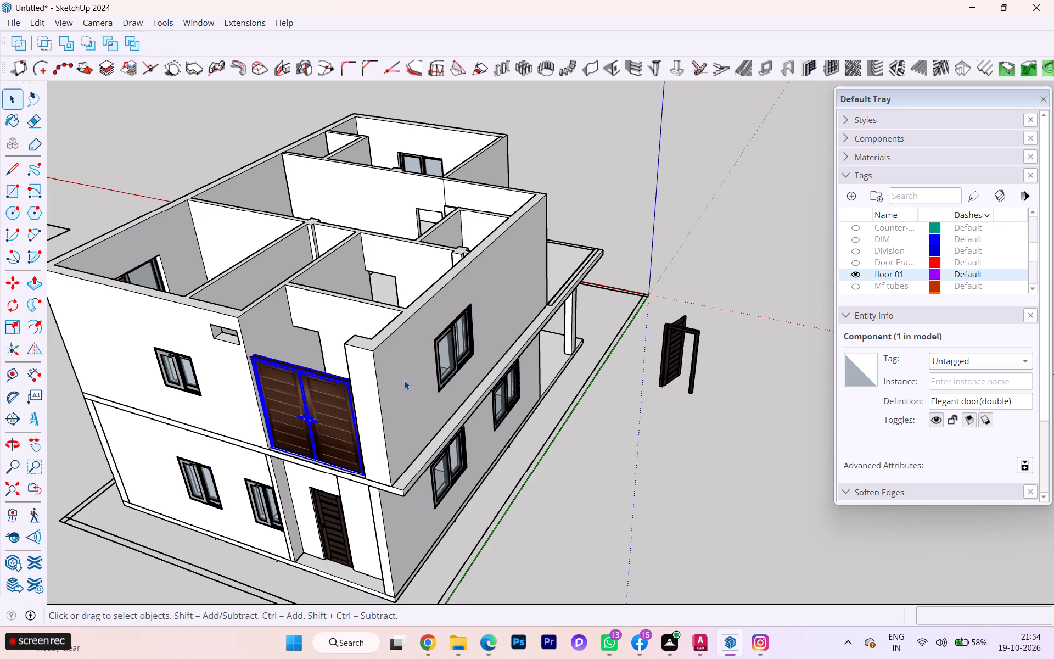
scroll(404, 380, "down", 1)
middle_click_drag(377, 394, 73, 426)
middle_click_drag(319, 368, 324, 367)
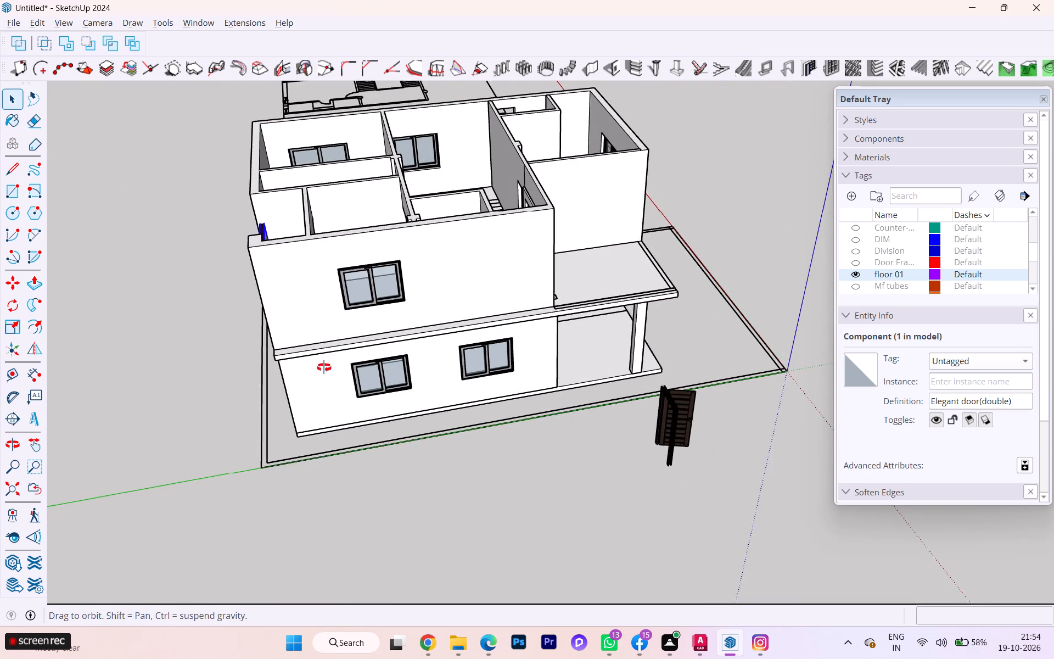
middle_click_drag(324, 367, 607, 342)
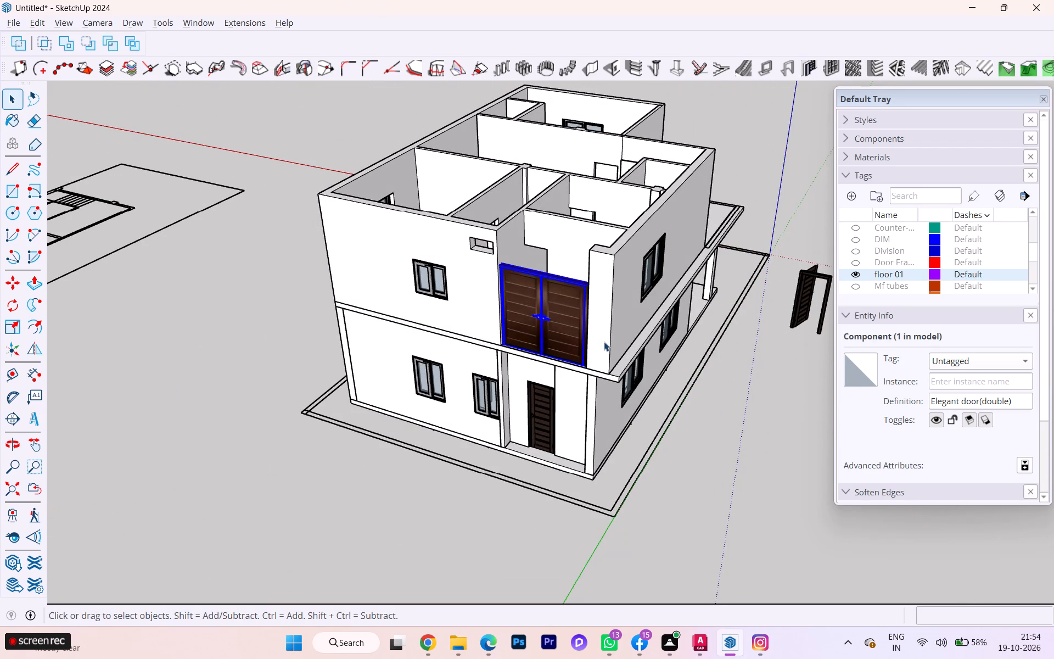
key("m")
left_click(535, 333)
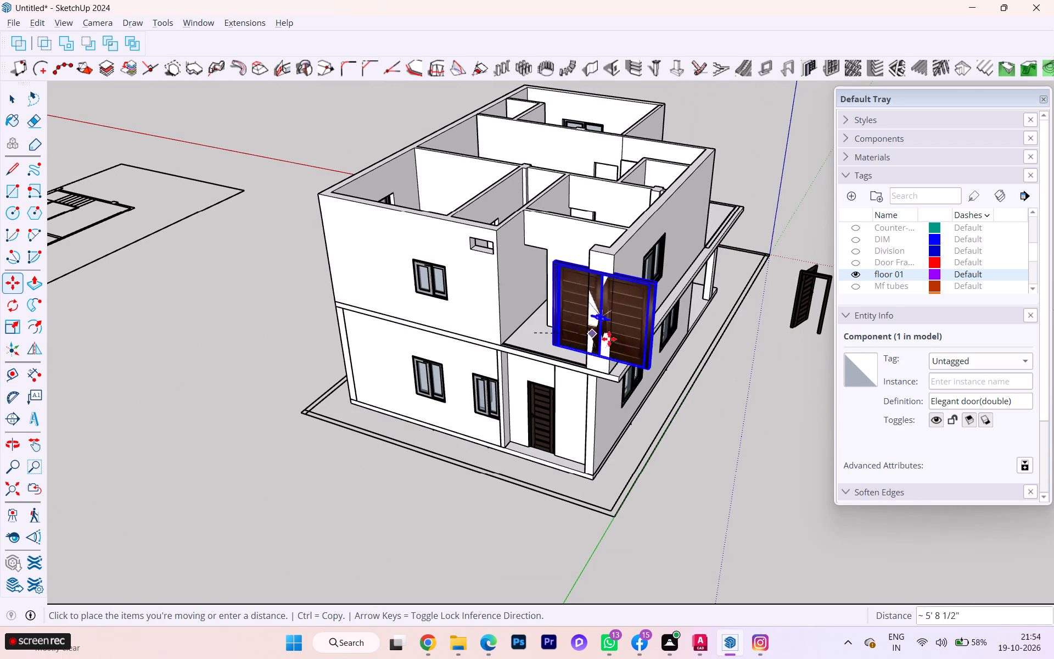
left_click(747, 373)
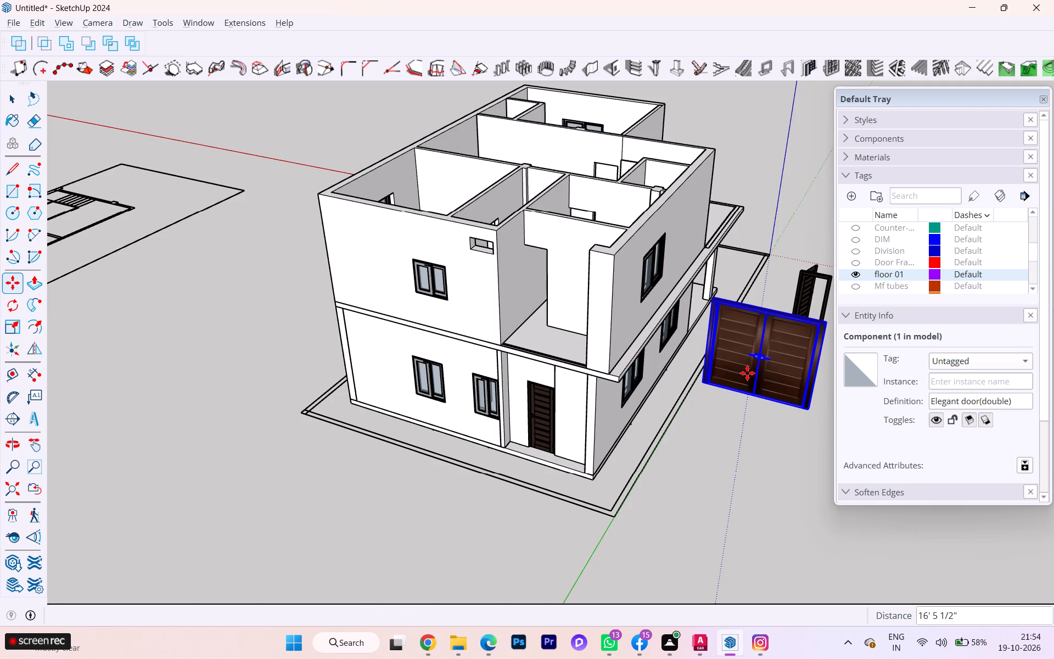
key("space")
Copy the Double Glass Door from the upper terrace wall about 24' 8" across to the emptied front opening.
scroll(655, 365, "down", 2)
middle_click_drag(542, 383, 245, 397)
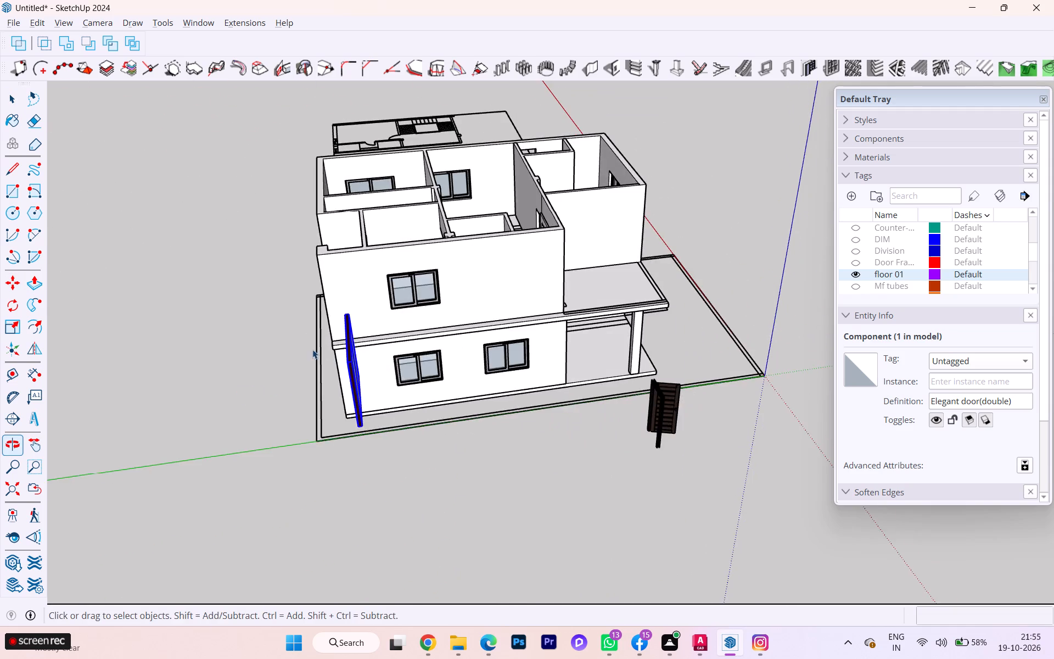
scroll(487, 274, "up", 6)
scroll(583, 268, "down", 1)
middle_click_drag(582, 270, 298, 332)
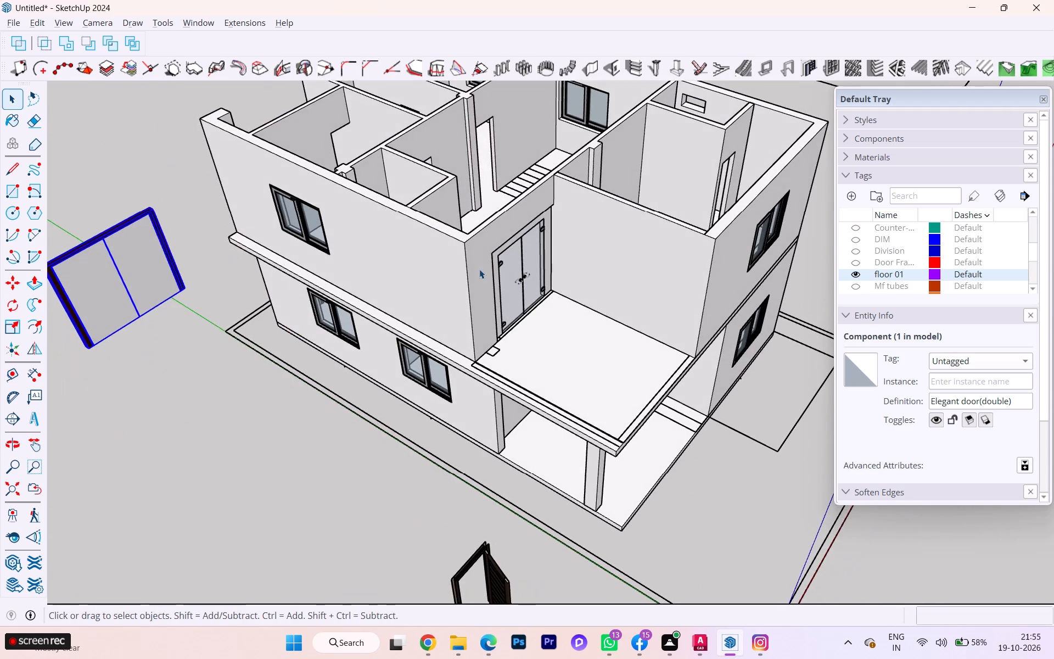
scroll(482, 268, "up", 4)
left_click(502, 265)
key("m")
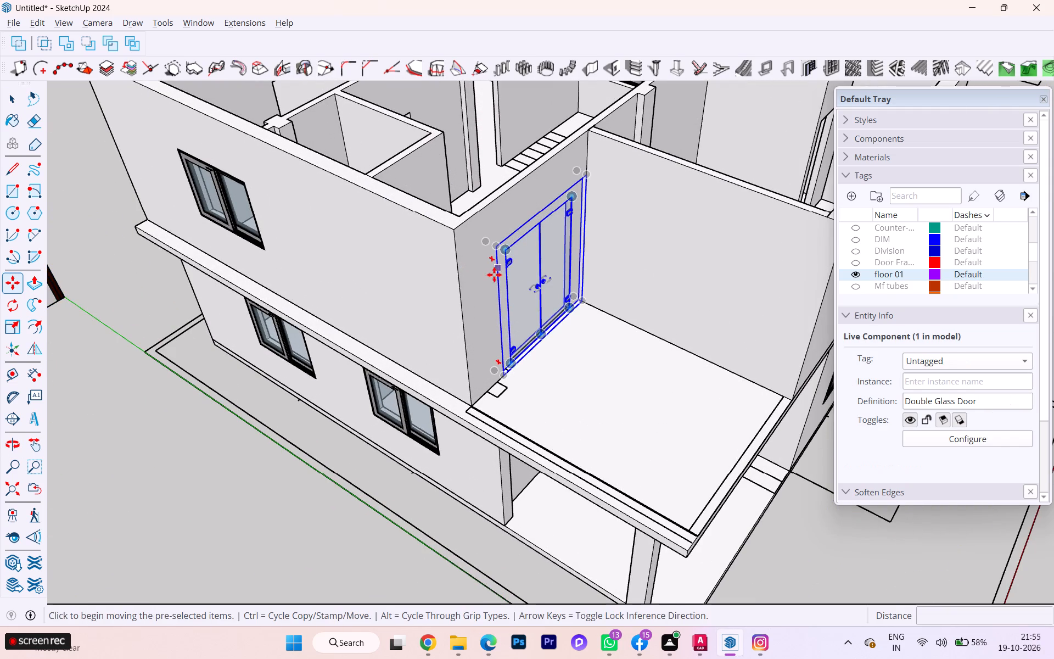
left_click(496, 275)
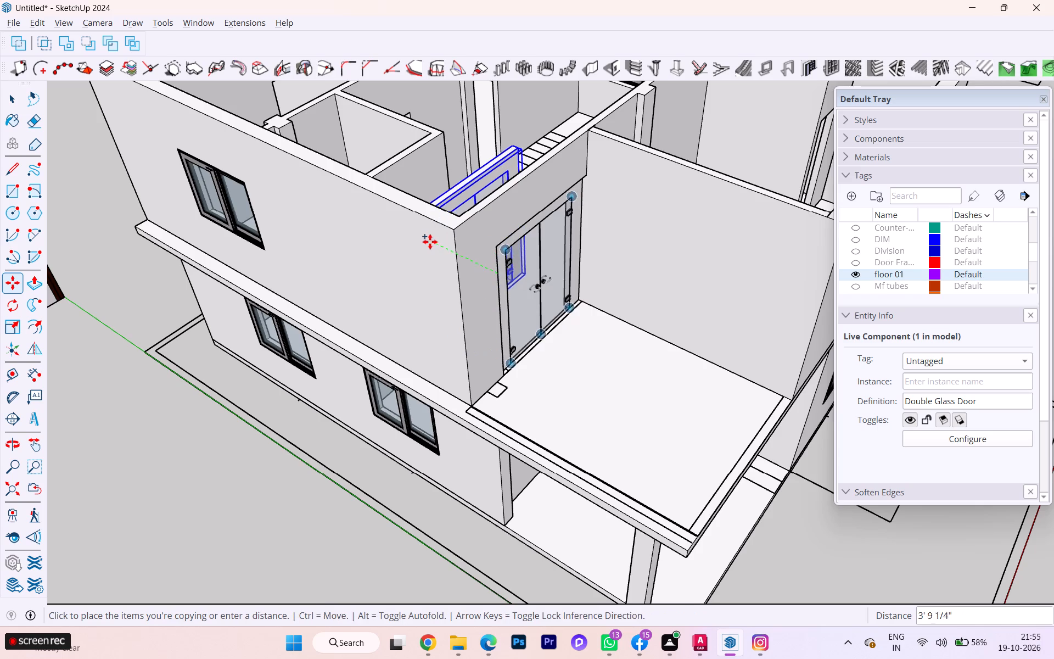
scroll(428, 241, "up", 1)
scroll(428, 241, "down", 1)
middle_click_drag(428, 241, 930, 217)
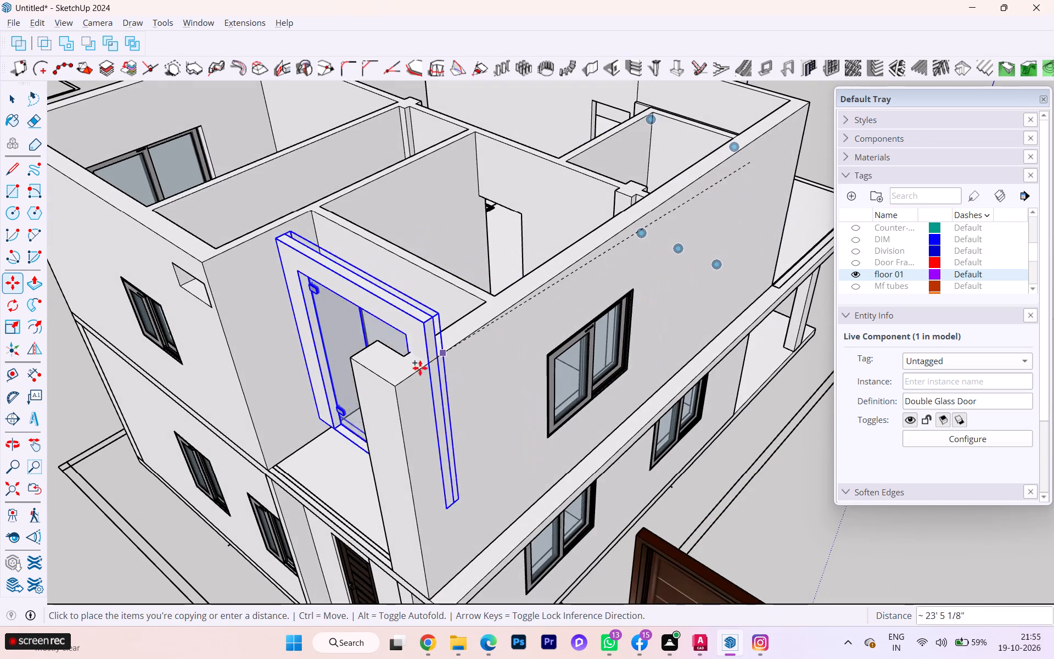
scroll(397, 370, "up", 1)
scroll(396, 371, "down", 1)
scroll(396, 371, "up", 6)
scroll(360, 388, "down", 2)
scroll(360, 388, "up", 1)
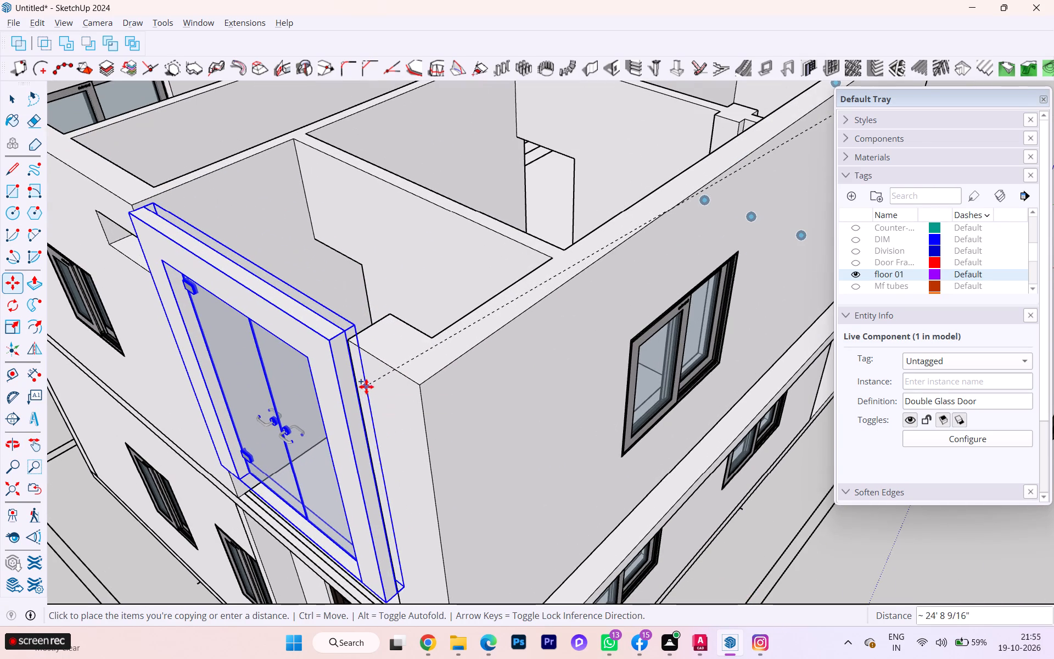
left_click(362, 400)
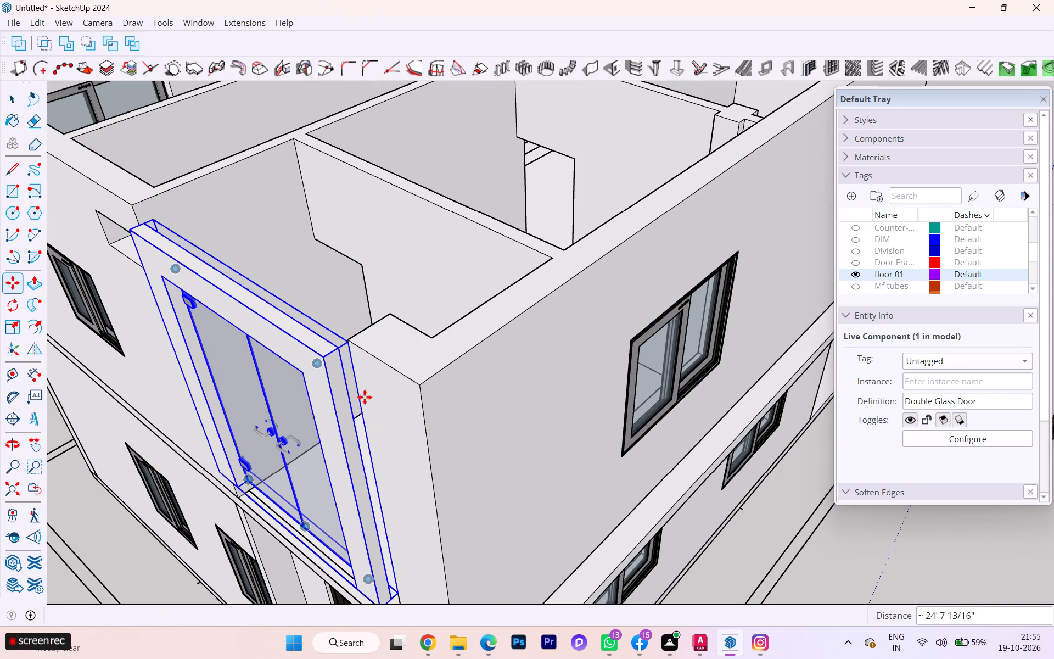
key("space")
Move the copied glass door about 1' 10" so its frame sits on the slab, against the opening's side wall opposite the corner pillar.
scroll(489, 229, "down", 6)
scroll(442, 312, "down", 3)
scroll(355, 349, "down", 2)
middle_click_drag(355, 349, 660, 285)
scroll(496, 298, "down", 3)
scroll(494, 297, "up", 1)
scroll(494, 297, "down", 3)
scroll(487, 292, "up", 1)
scroll(422, 316, "down", 3)
scroll(422, 316, "up", 2)
scroll(422, 316, "down", 1)
middle_click_drag(389, 346, 514, 326)
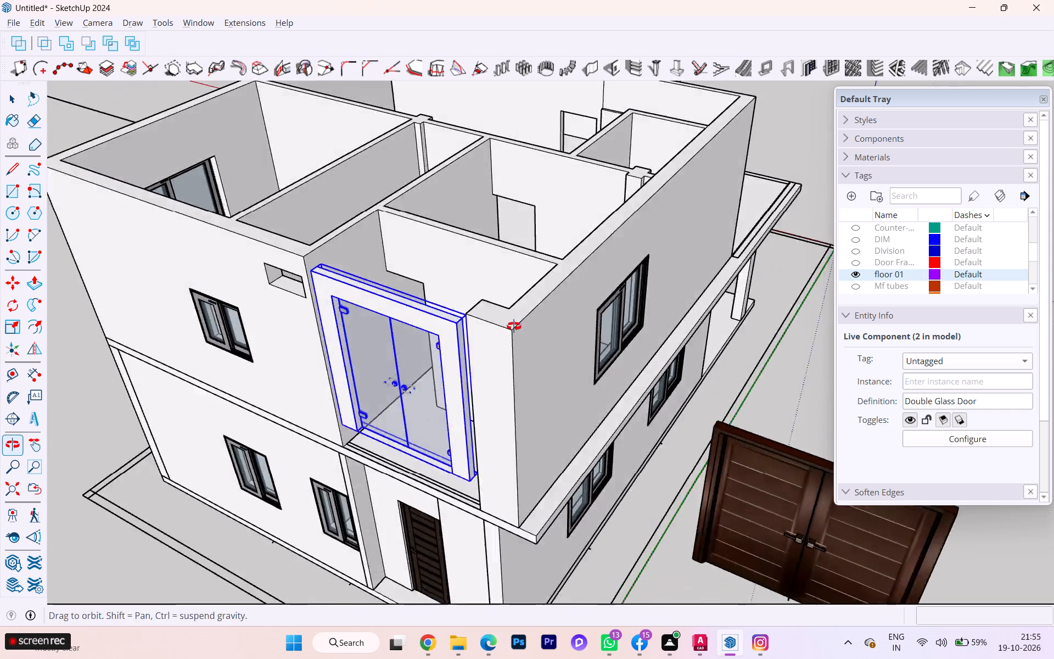
middle_click_drag(514, 326, 623, 297)
scroll(554, 381, "up", 5)
scroll(554, 381, "down", 1)
scroll(554, 381, "up", 2)
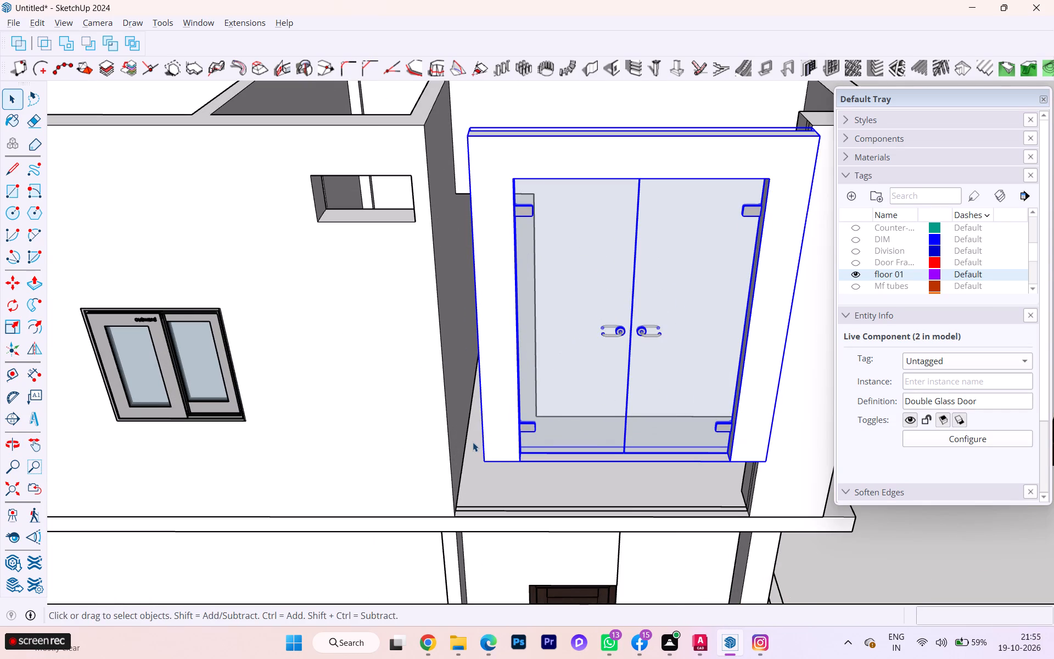
scroll(473, 442, "down", 2)
scroll(473, 461, "up", 5)
key("m")
scroll(484, 456, "up", 3)
left_click(488, 455)
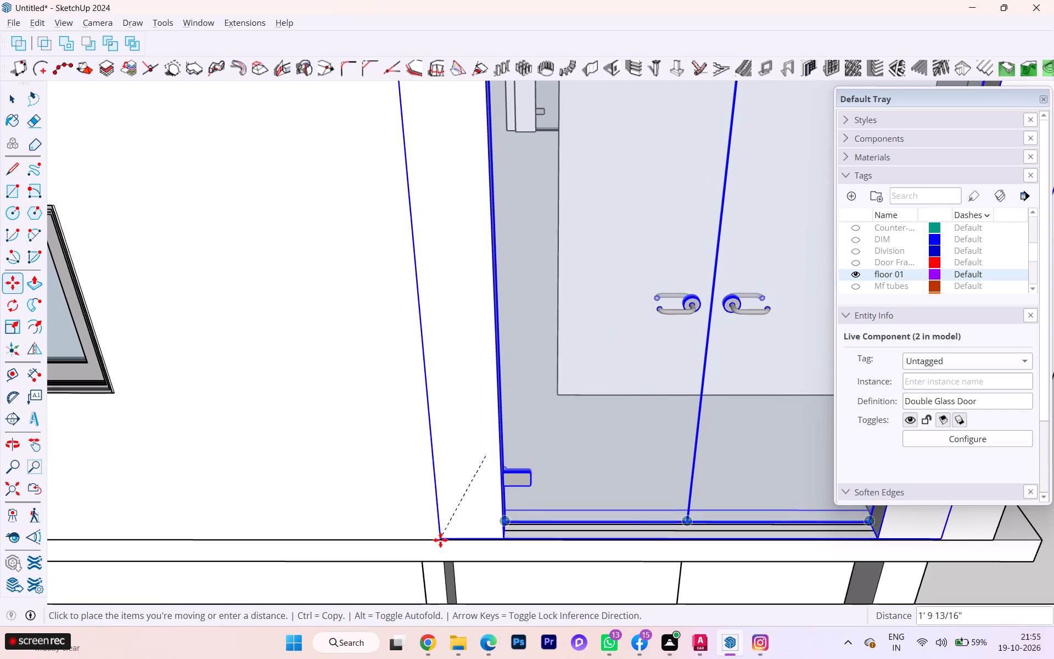
left_click(440, 540)
key("space")
Move the copied glass door about 3' so its frame's bottom corner meets the corner pillar side of the opening.
scroll(474, 482, "down", 11)
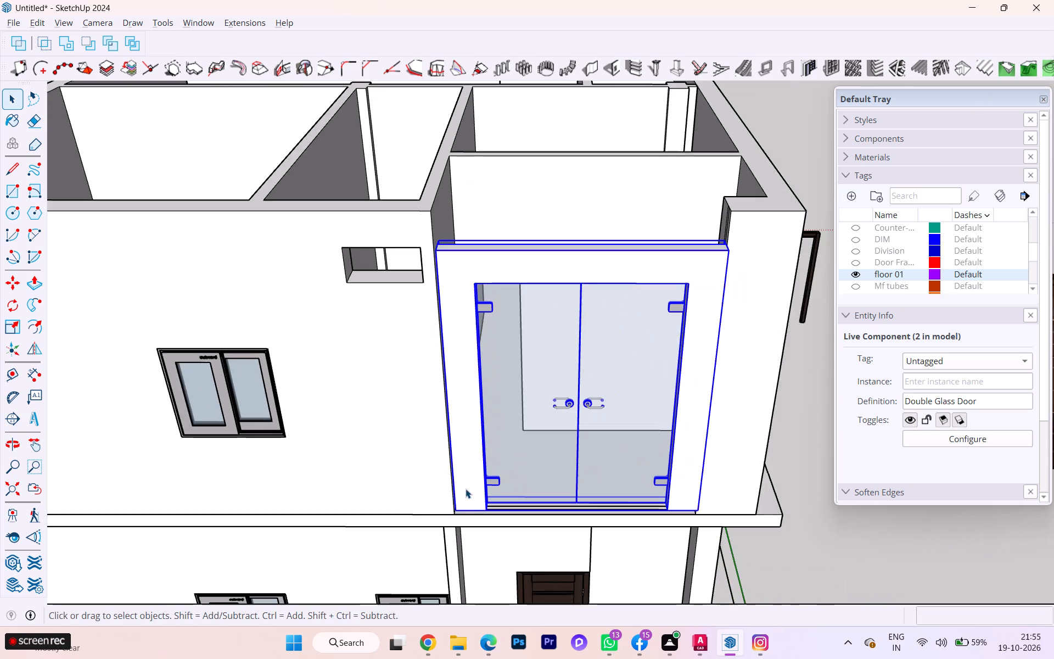
scroll(472, 481, "down", 1)
middle_click_drag(468, 483, 436, 499)
scroll(602, 441, "up", 2)
scroll(613, 456, "down", 1)
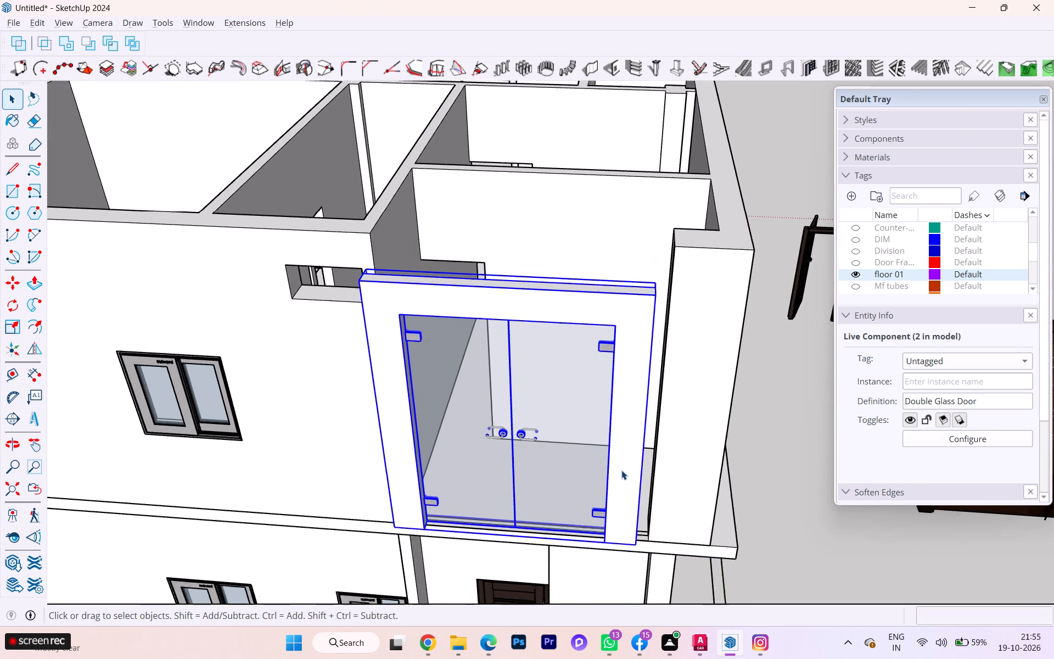
scroll(622, 470, "up", 1)
key("m")
key("Return")
scroll(611, 512, "up", 1)
scroll(611, 512, "down", 1)
scroll(611, 512, "up", 2)
scroll(646, 561, "up", 2)
scroll(646, 561, "down", 1)
scroll(646, 561, "up", 1)
left_click(641, 563)
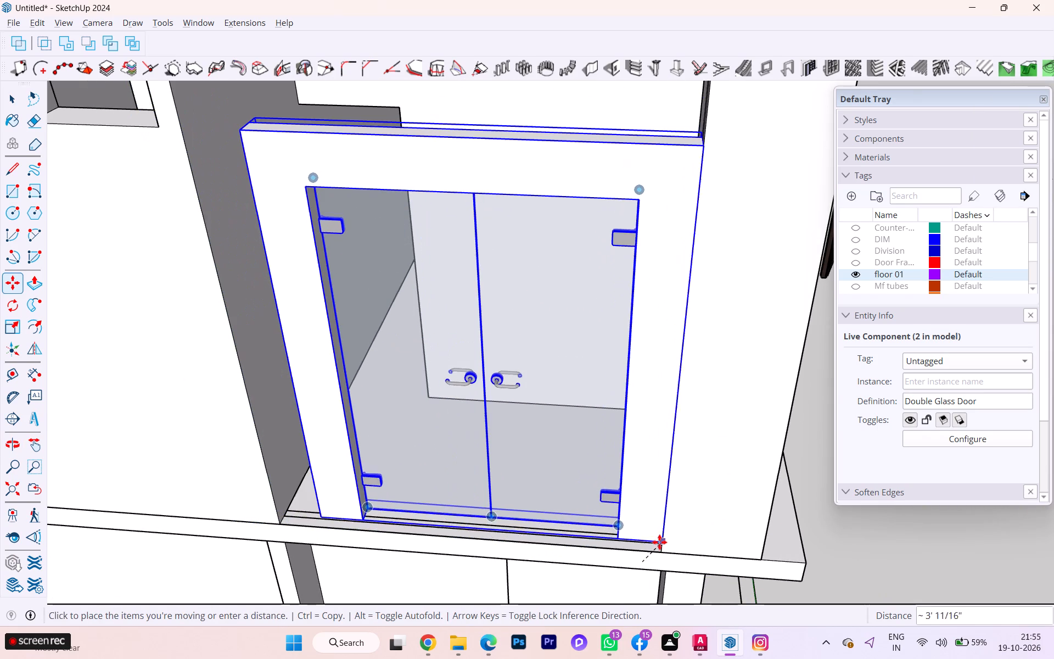
left_click_drag(660, 544, 587, 555)
key("space")
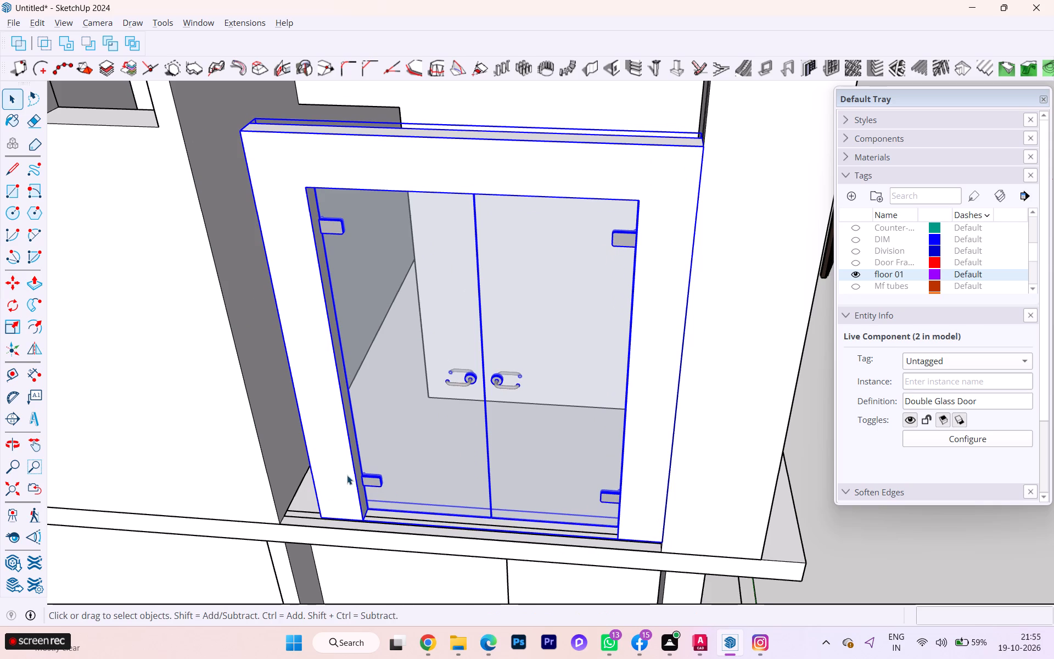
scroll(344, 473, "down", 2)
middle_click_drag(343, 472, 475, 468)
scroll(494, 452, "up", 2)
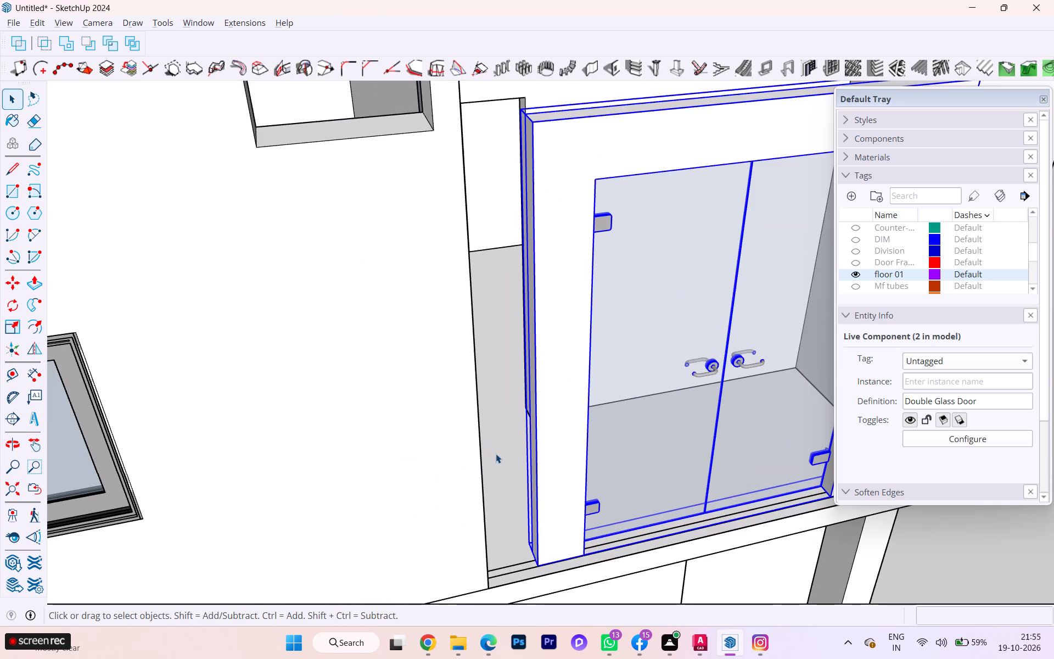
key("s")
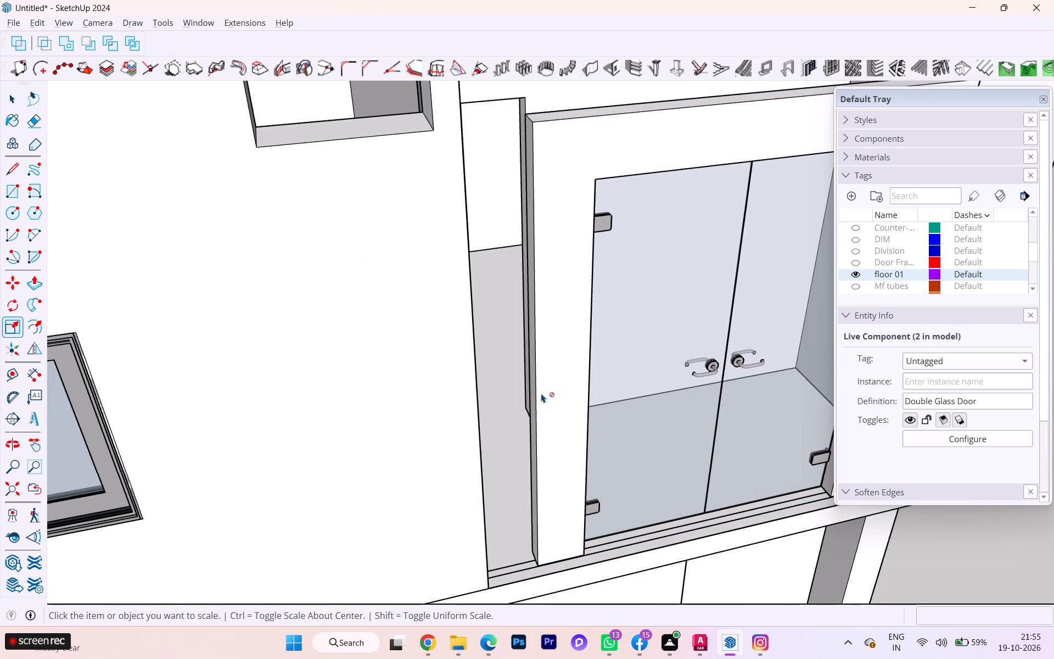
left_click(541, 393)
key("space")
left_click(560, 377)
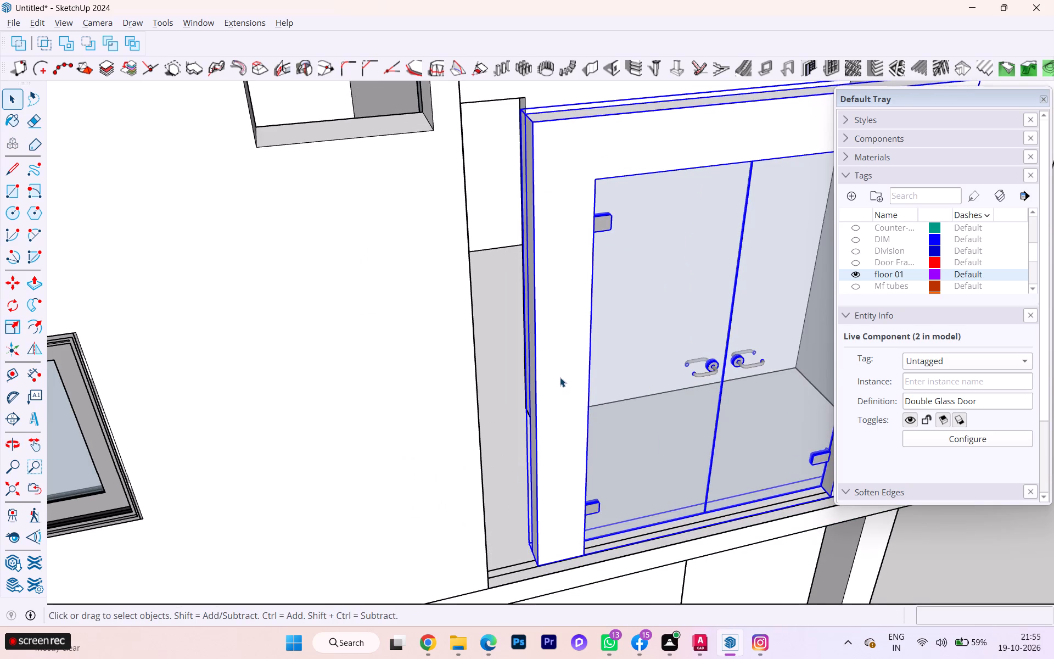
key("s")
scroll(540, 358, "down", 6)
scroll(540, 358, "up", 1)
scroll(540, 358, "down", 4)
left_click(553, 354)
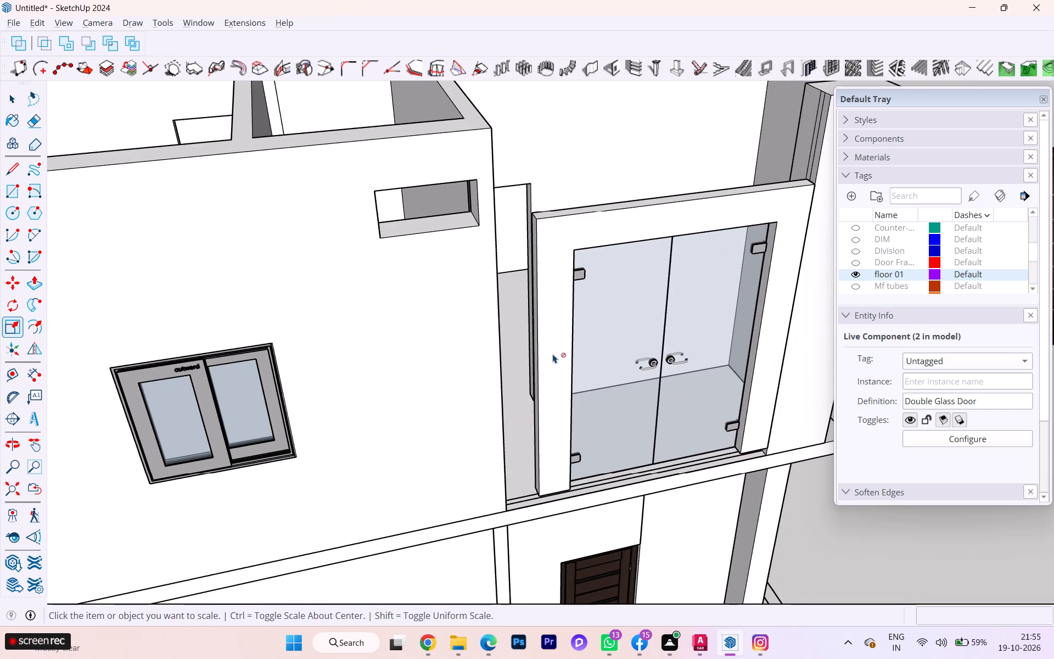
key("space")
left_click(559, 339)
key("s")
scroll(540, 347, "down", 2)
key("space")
Move the copied glass door about 10 9/16" so its frame's bottom corner meets the side wall opposite the corner pillar.
middle_click_drag(585, 392, 487, 414)
scroll(578, 396, "down", 1)
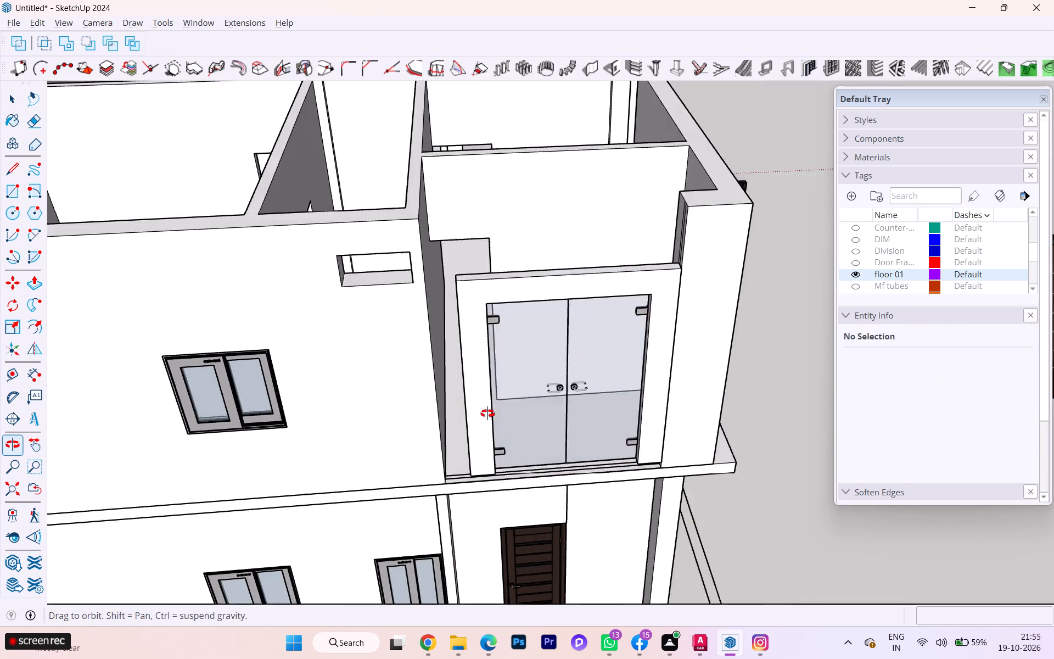
middle_click_drag(487, 414, 479, 416)
scroll(452, 477, "up", 3)
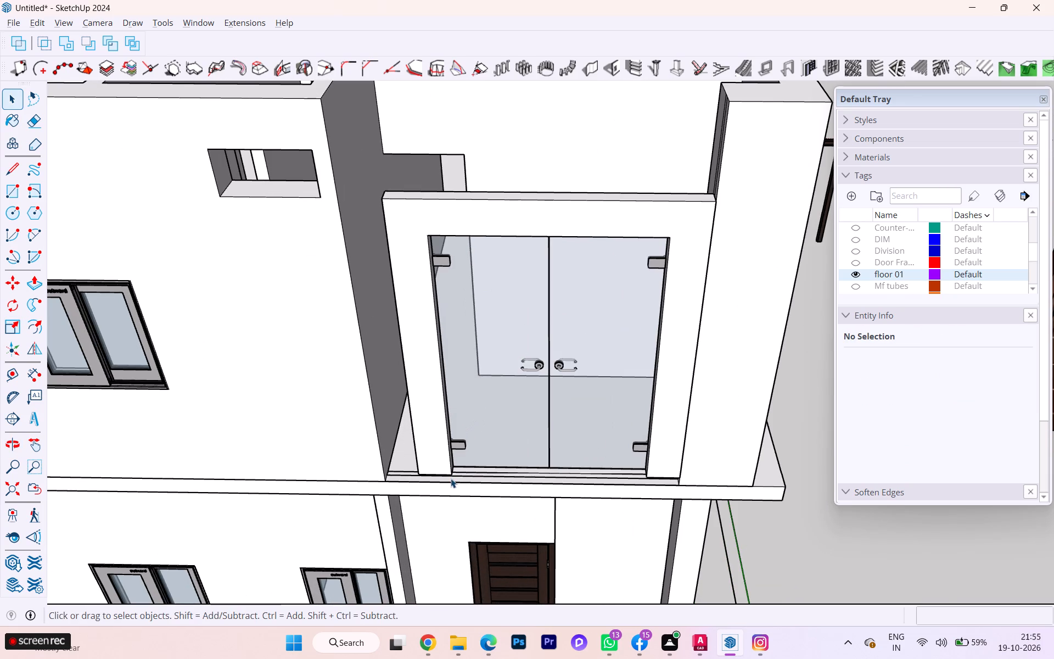
key("m")
scroll(436, 483, "up", 2)
left_click(412, 470)
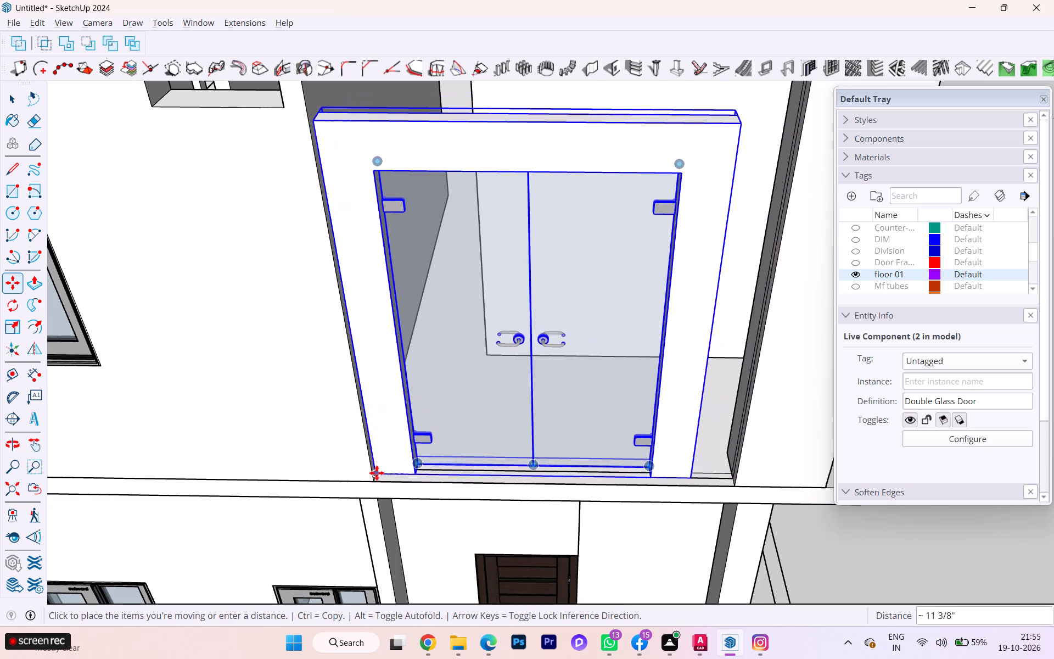
left_click(372, 477)
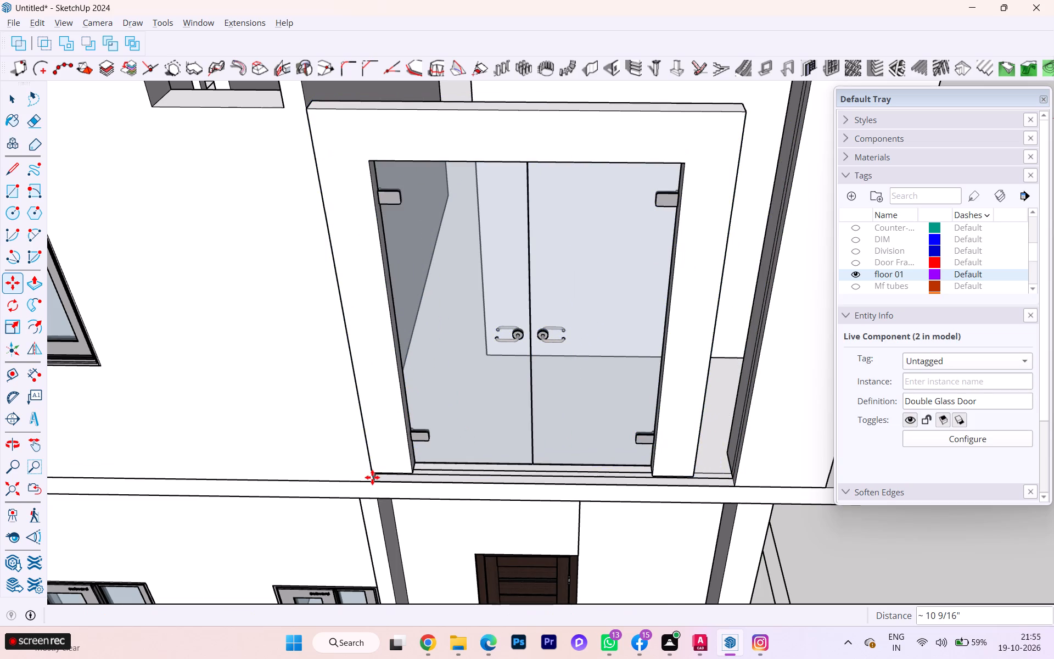
scroll(377, 478, "down", 4)
key("space")
Inspect how the glass door fits between the side wall and the corner pillar of the upper-floor opening.
scroll(386, 483, "up", 1)
scroll(393, 479, "down", 1)
scroll(396, 478, "up", 1)
scroll(397, 478, "down", 2)
scroll(444, 462, "down", 2)
scroll(501, 450, "up", 1)
scroll(510, 448, "down", 3)
scroll(609, 408, "up", 2)
scroll(610, 414, "down", 2)
scroll(620, 423, "up", 5)
scroll(623, 425, "down", 1)
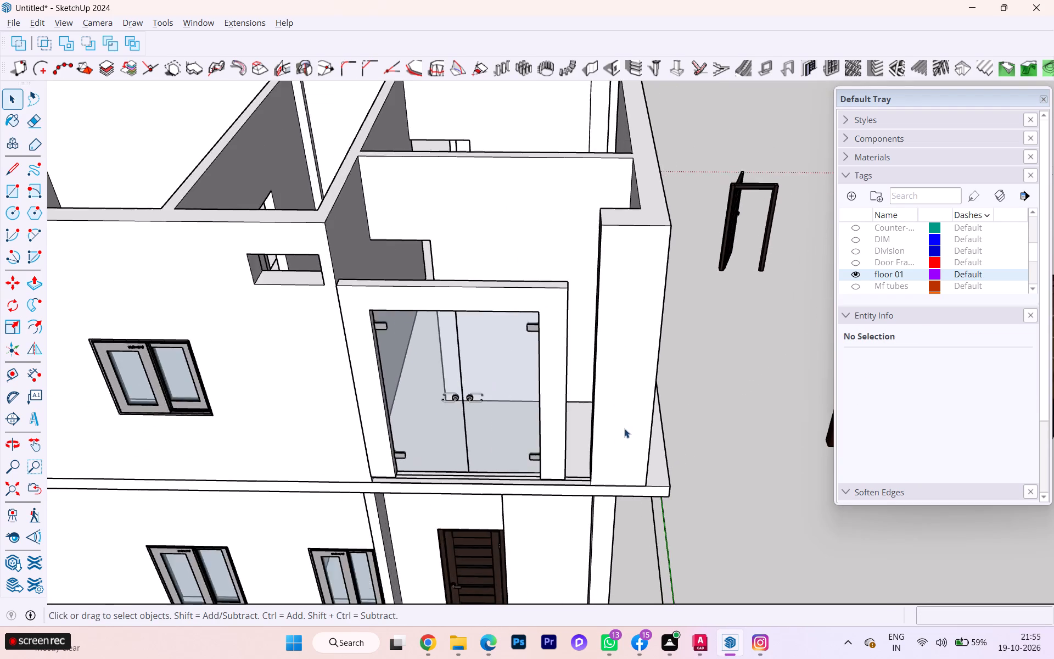
scroll(620, 438, "down", 3)
scroll(618, 441, "up", 1)
scroll(618, 440, "down", 2)
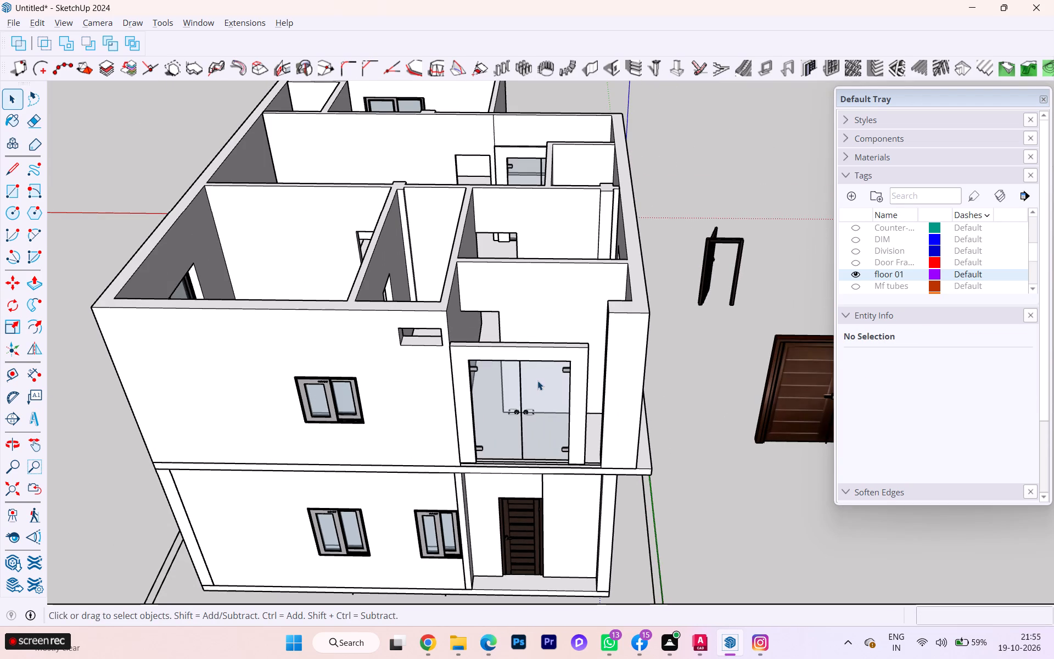
Open the floor 01 wall group for editing and erase the extra vertical edges on the corner pillar's inner face.
middle_click_drag(545, 395, 552, 403)
scroll(552, 403, "down", 1)
scroll(593, 353, "up", 6)
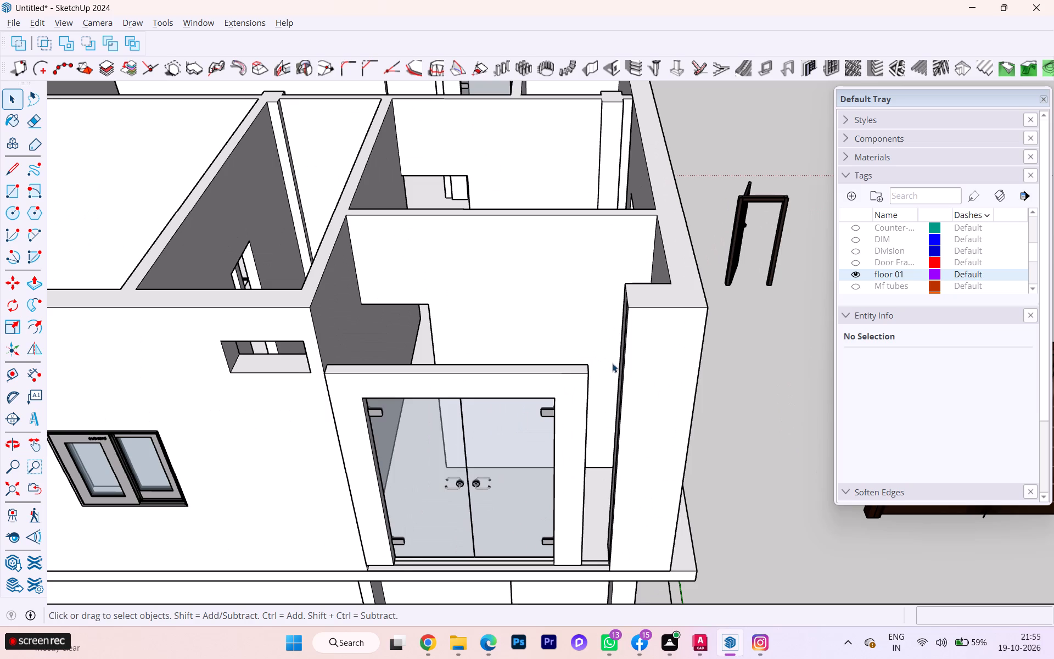
middle_click_drag(619, 365, 716, 384)
scroll(721, 383, "up", 2)
scroll(754, 382, "down", 1)
scroll(754, 382, "up", 4)
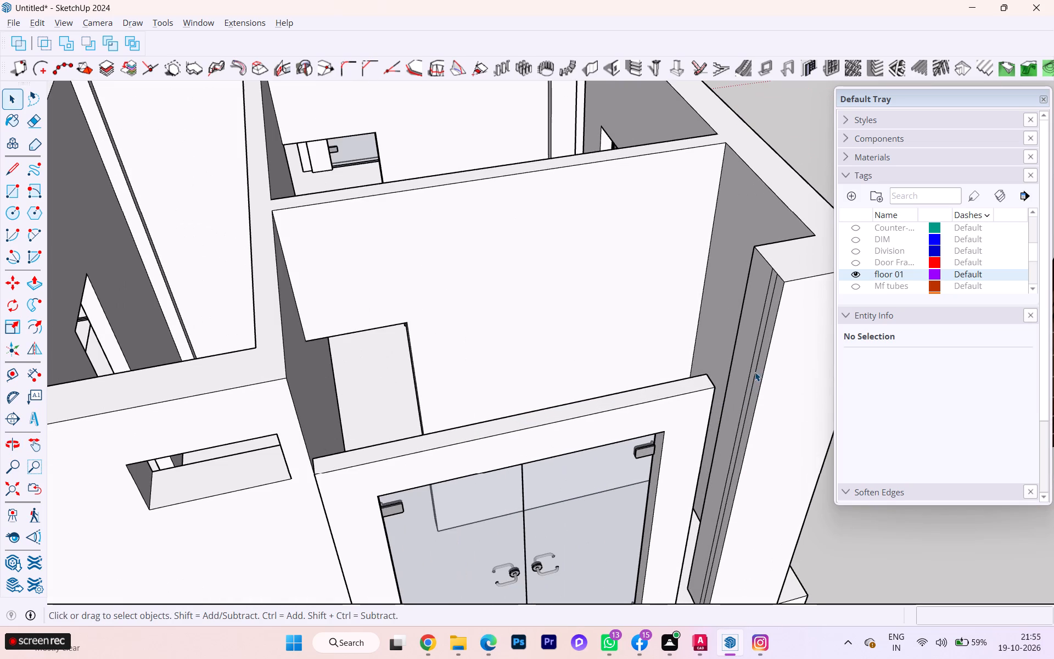
left_click(754, 355)
double_click(753, 351)
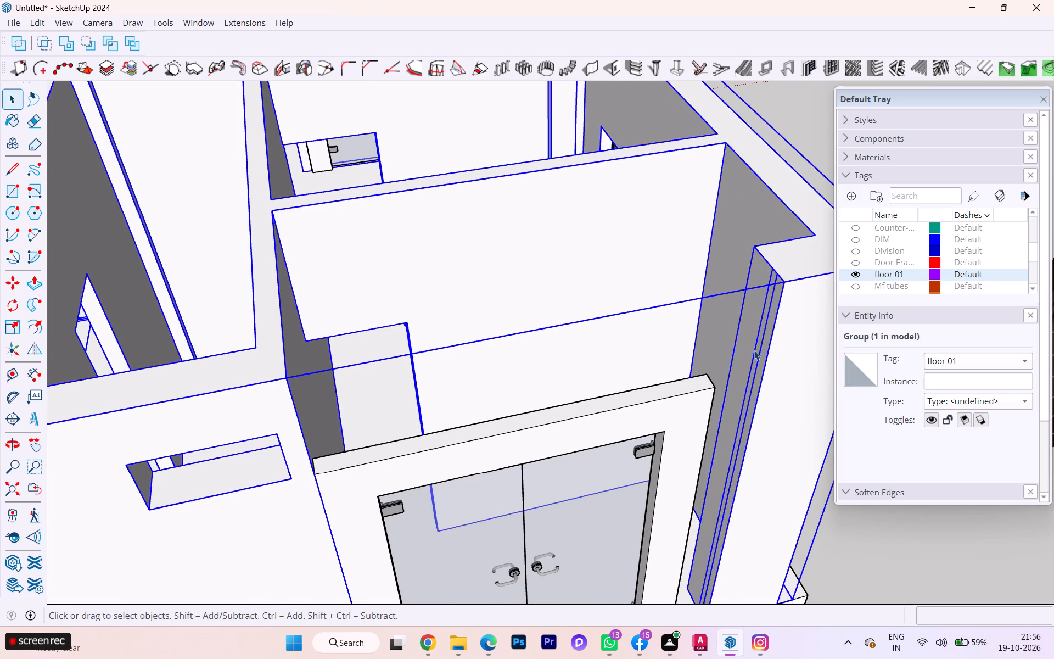
double_click(756, 354)
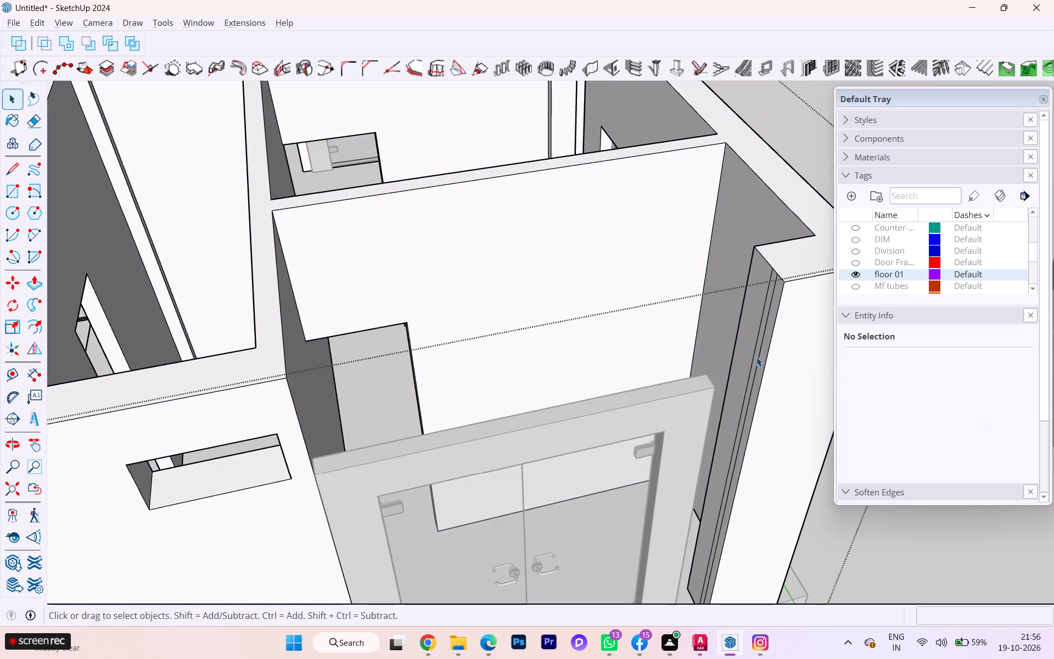
key("e")
left_click(759, 345)
left_click(761, 345)
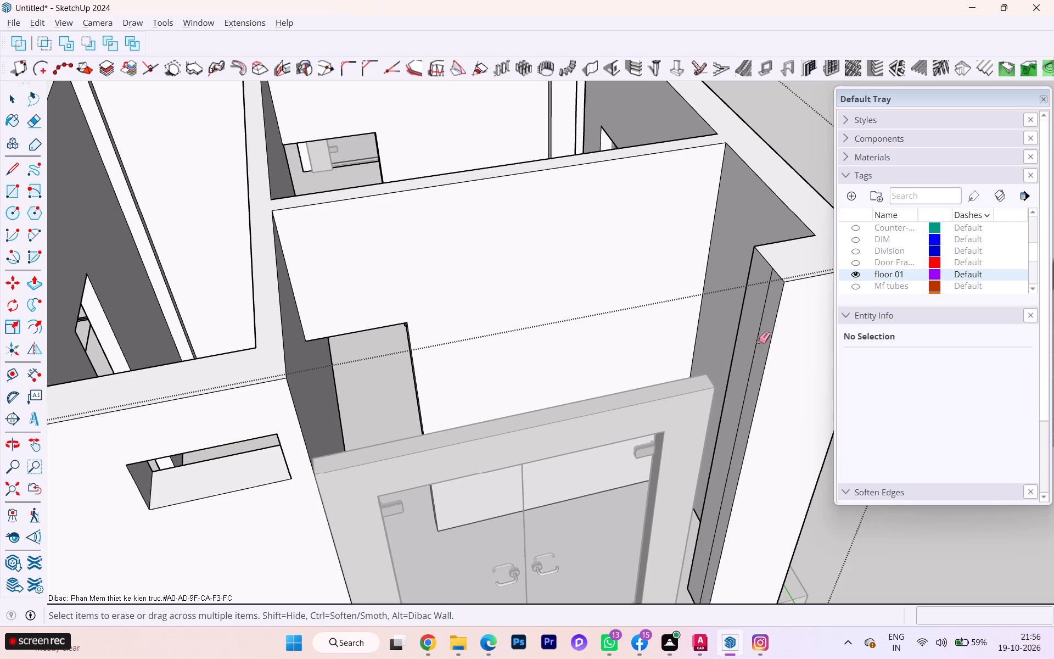
left_click(757, 338)
key("space")
Push/Pull the corner pillar's inner face about 10 9/16" to meet the side of the glass door frame.
left_click(753, 353)
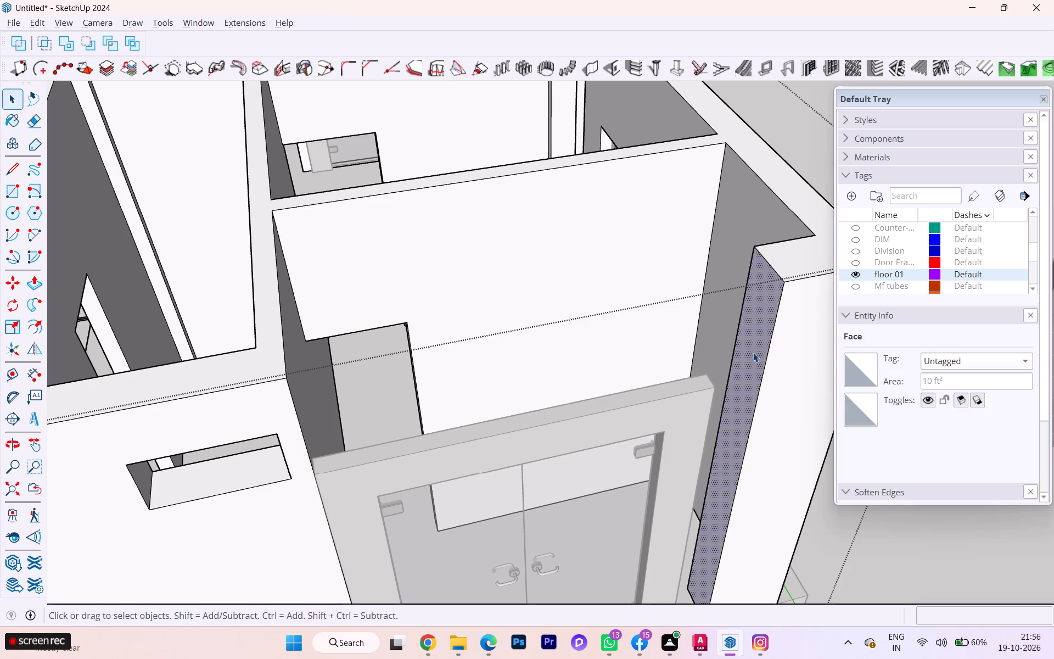
key("p")
left_click(753, 353)
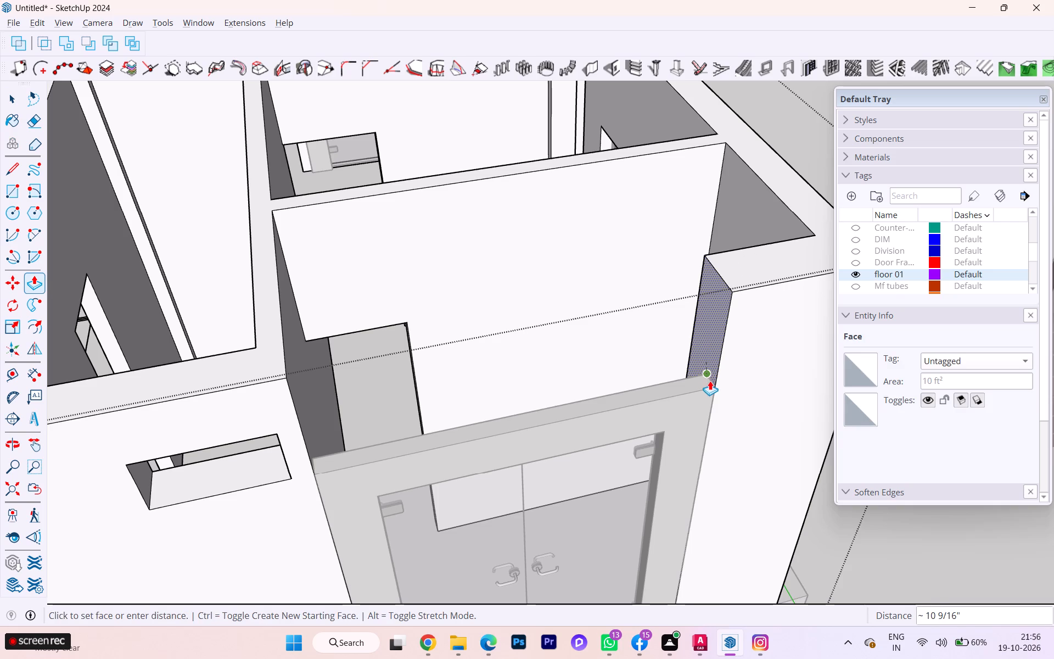
left_click(713, 381)
key("space")
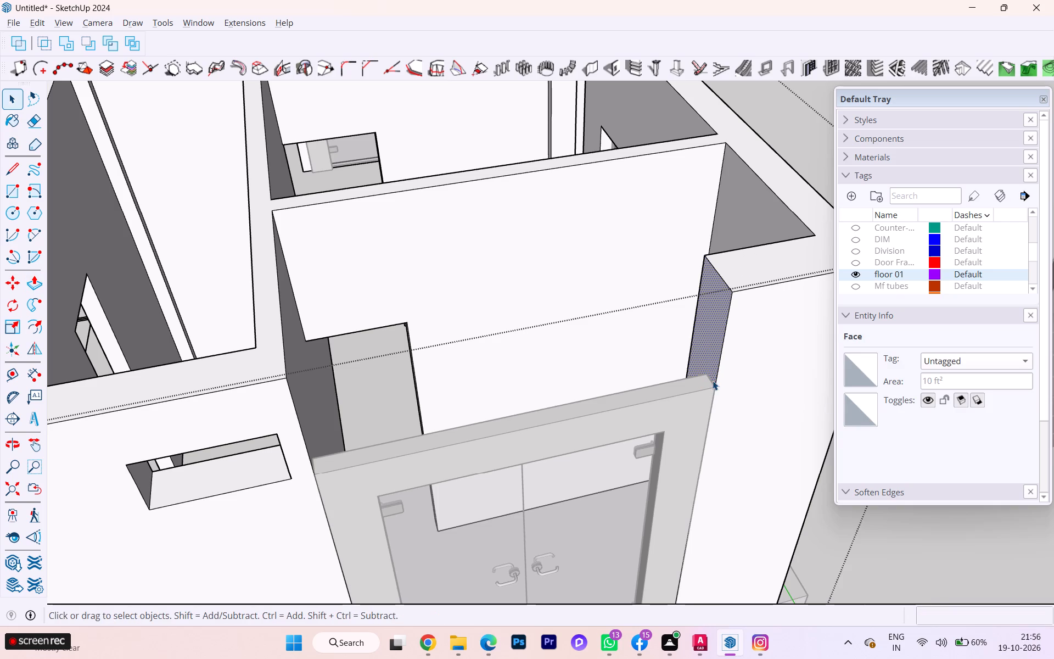
left_click(712, 326)
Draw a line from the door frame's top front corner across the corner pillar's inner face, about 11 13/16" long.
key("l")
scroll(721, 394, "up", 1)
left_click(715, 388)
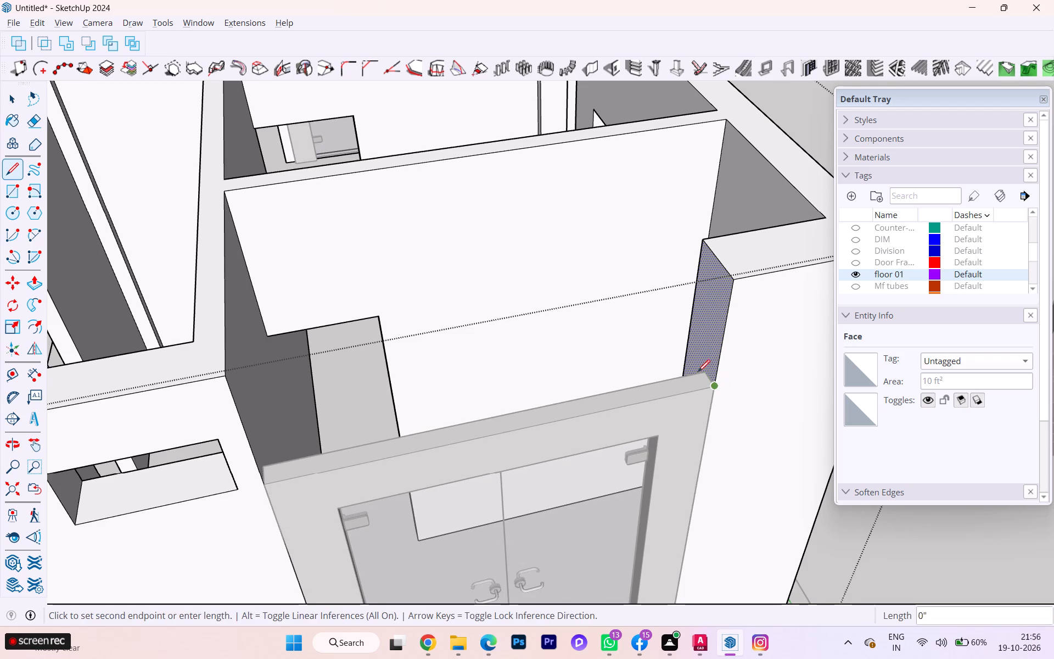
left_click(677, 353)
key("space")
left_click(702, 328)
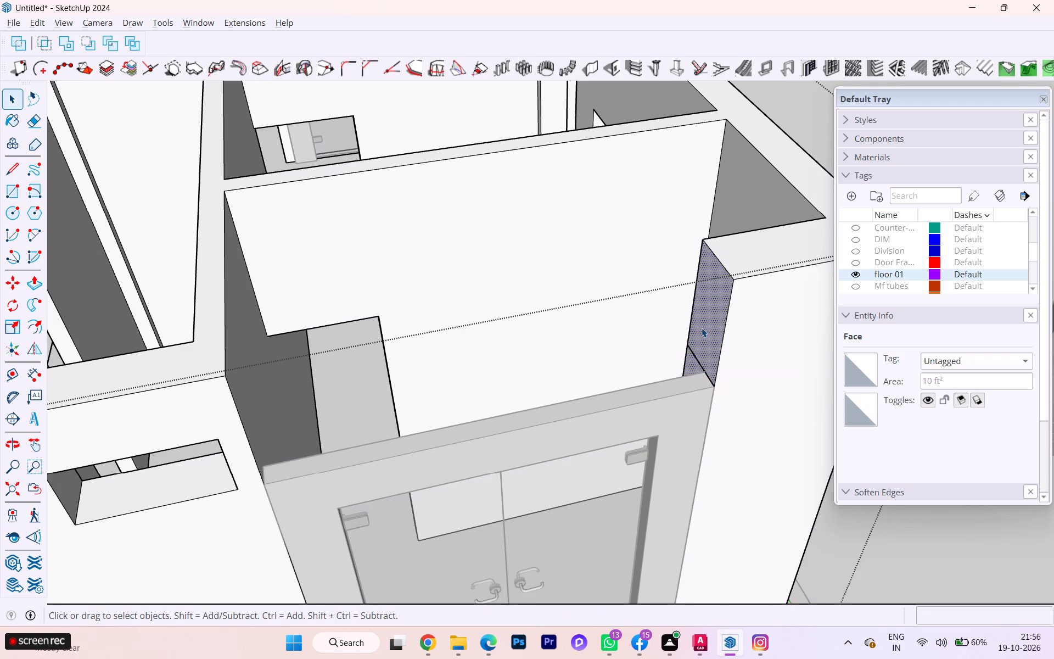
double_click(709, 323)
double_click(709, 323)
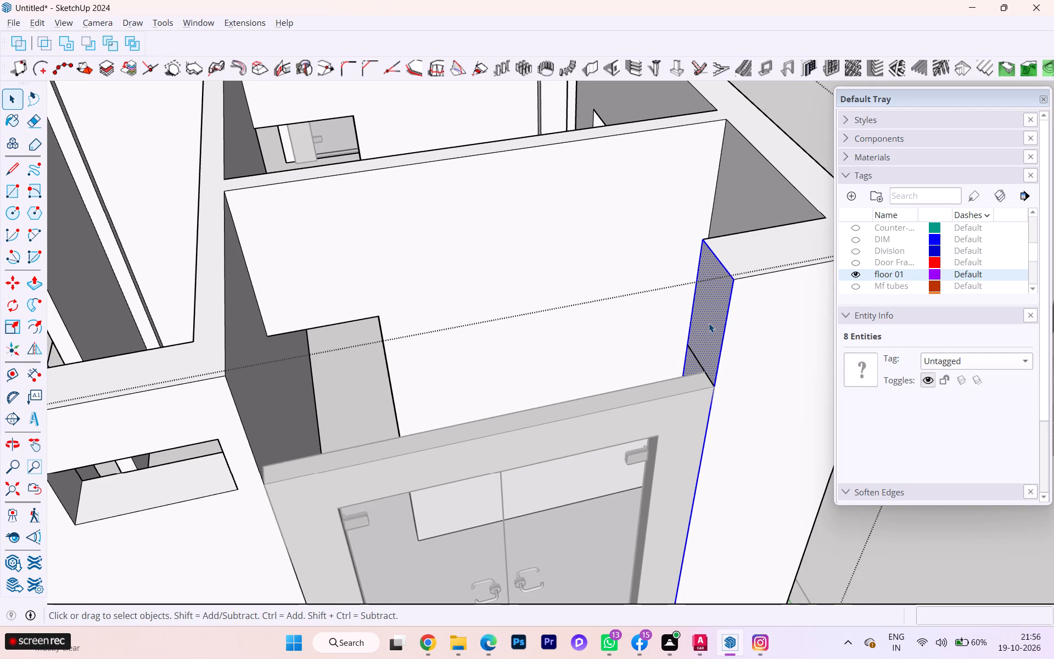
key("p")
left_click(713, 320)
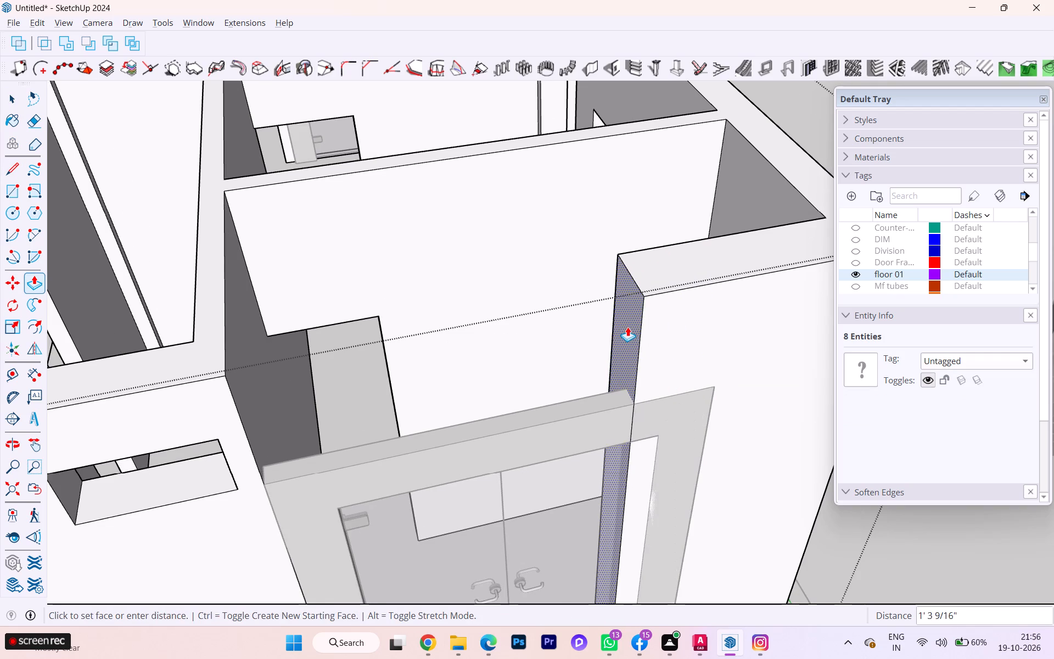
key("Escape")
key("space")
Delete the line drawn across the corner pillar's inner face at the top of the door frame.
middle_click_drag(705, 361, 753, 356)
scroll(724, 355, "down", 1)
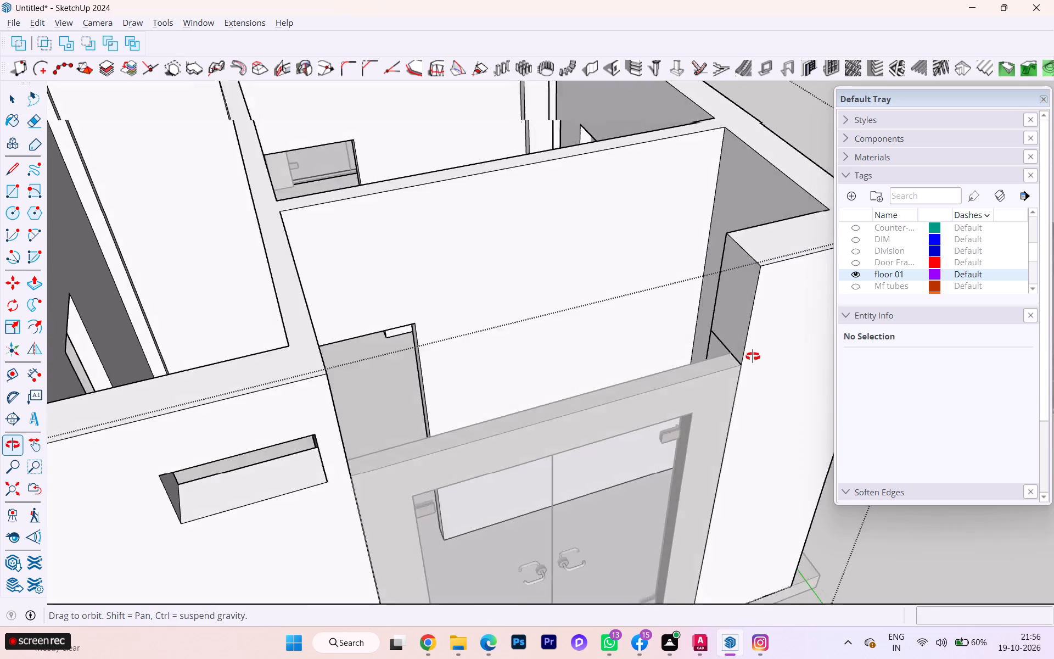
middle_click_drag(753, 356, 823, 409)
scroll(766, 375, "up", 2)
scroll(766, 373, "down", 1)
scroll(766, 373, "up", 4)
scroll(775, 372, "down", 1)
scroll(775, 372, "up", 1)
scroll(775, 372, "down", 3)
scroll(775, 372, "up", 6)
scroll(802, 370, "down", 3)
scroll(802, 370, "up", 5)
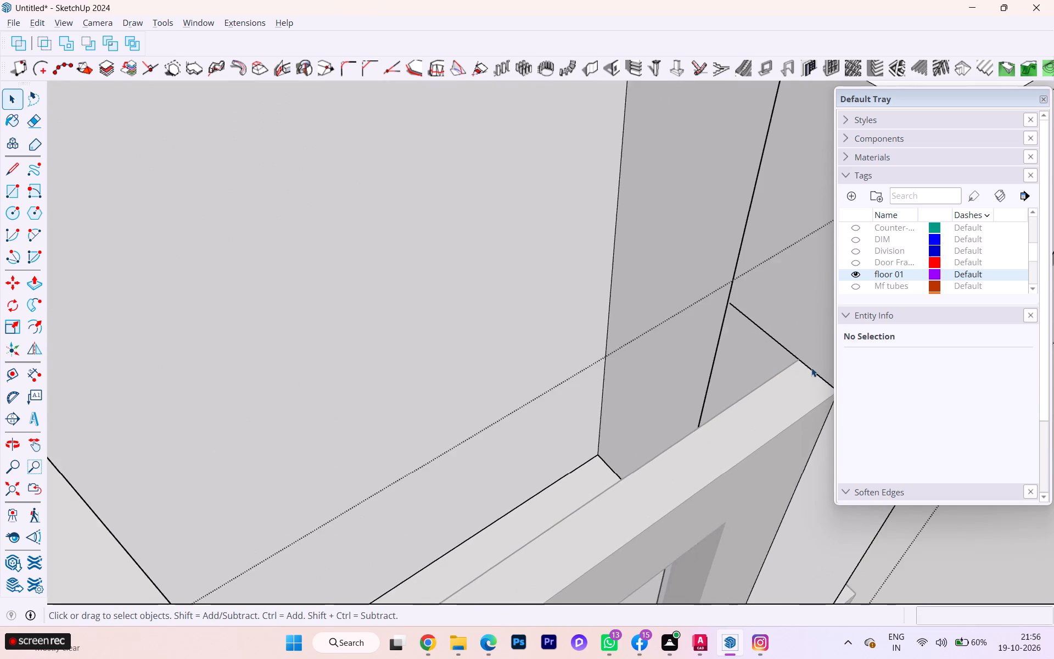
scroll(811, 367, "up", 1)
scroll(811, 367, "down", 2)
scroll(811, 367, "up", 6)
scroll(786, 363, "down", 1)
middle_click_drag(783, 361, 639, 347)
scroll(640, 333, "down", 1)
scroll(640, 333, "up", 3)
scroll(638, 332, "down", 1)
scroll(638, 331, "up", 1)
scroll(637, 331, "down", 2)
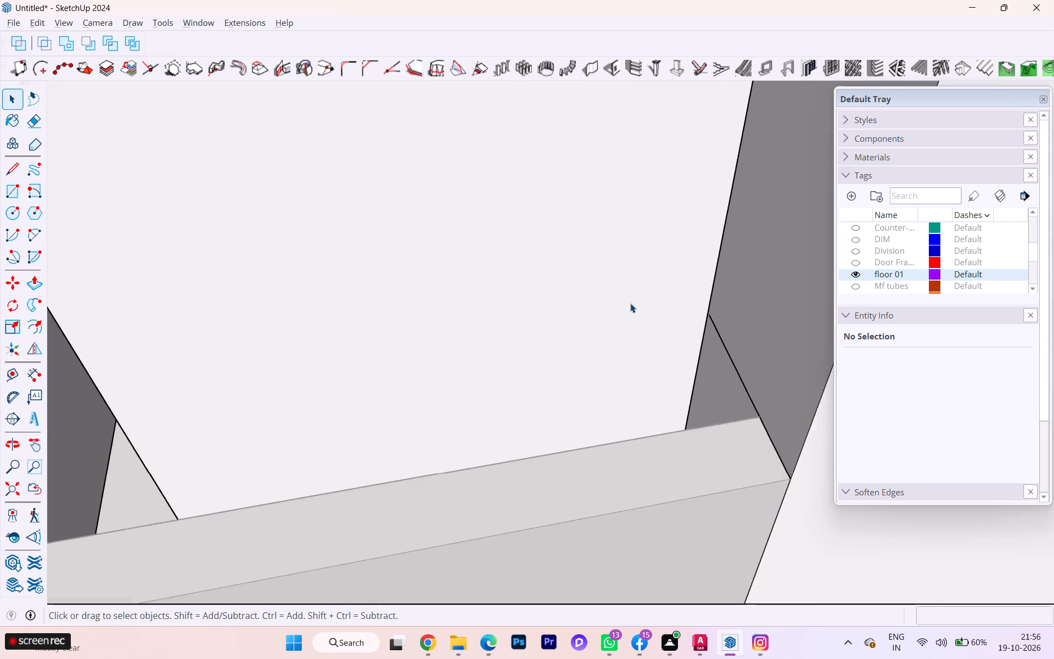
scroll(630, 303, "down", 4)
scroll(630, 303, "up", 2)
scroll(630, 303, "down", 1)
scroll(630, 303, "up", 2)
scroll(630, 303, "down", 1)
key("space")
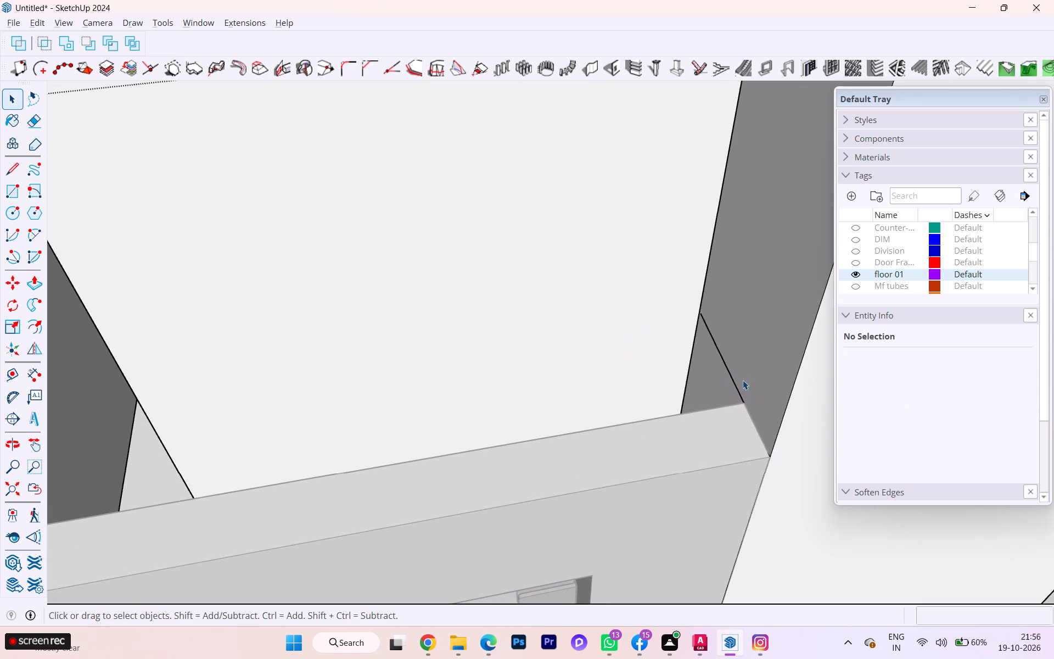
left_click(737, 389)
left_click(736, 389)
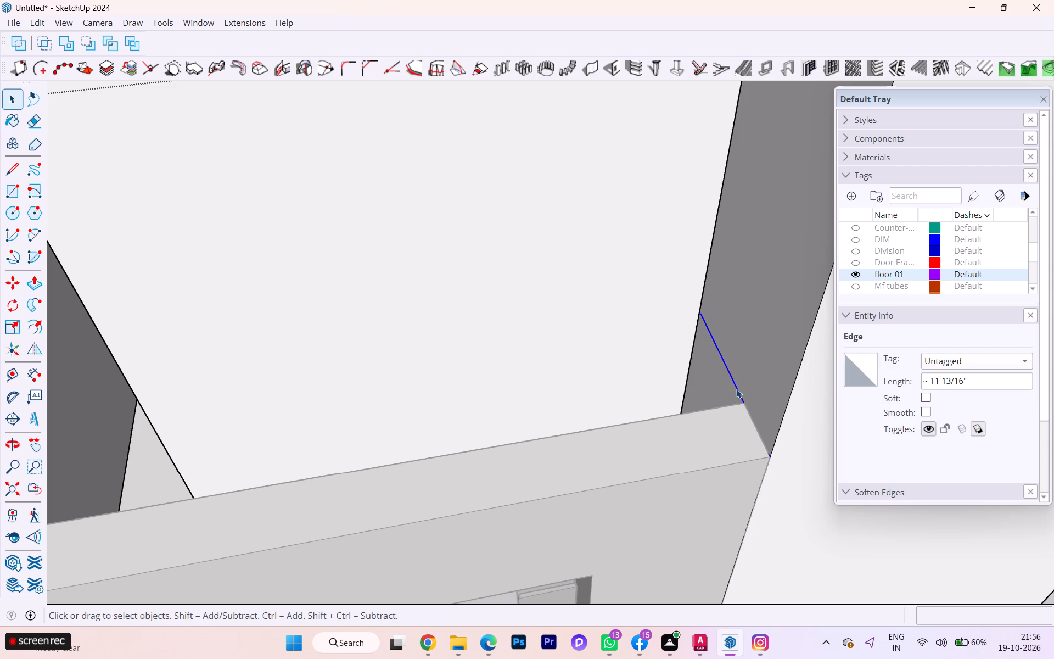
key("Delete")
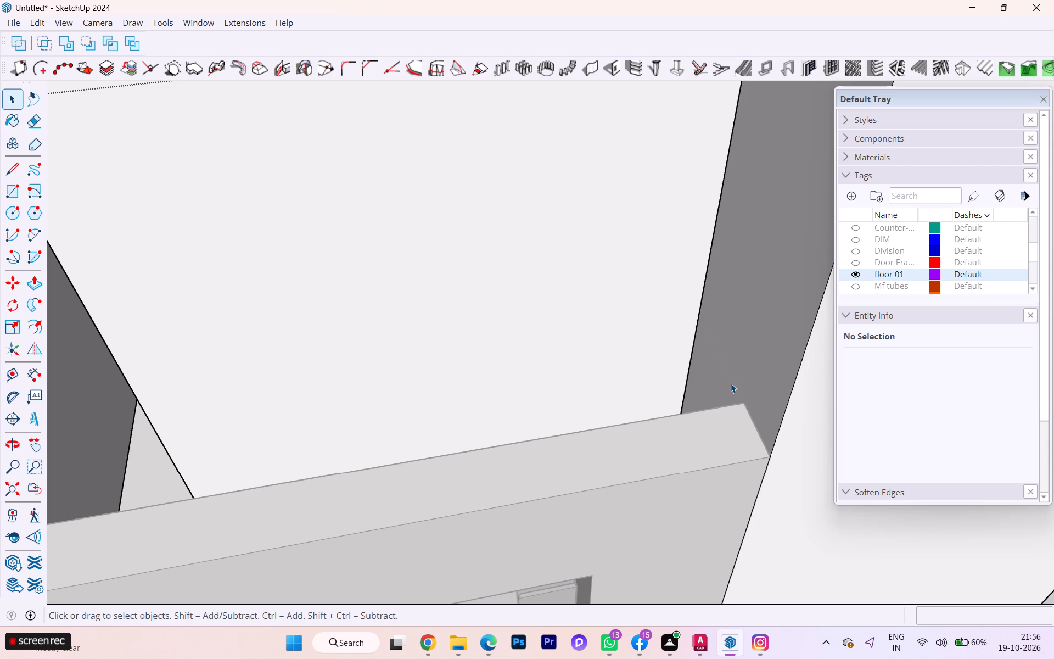
Draw a 1' line along the green axis from the door frame's top front corner across the corner pillar's inner face.
key("l")
key("Return")
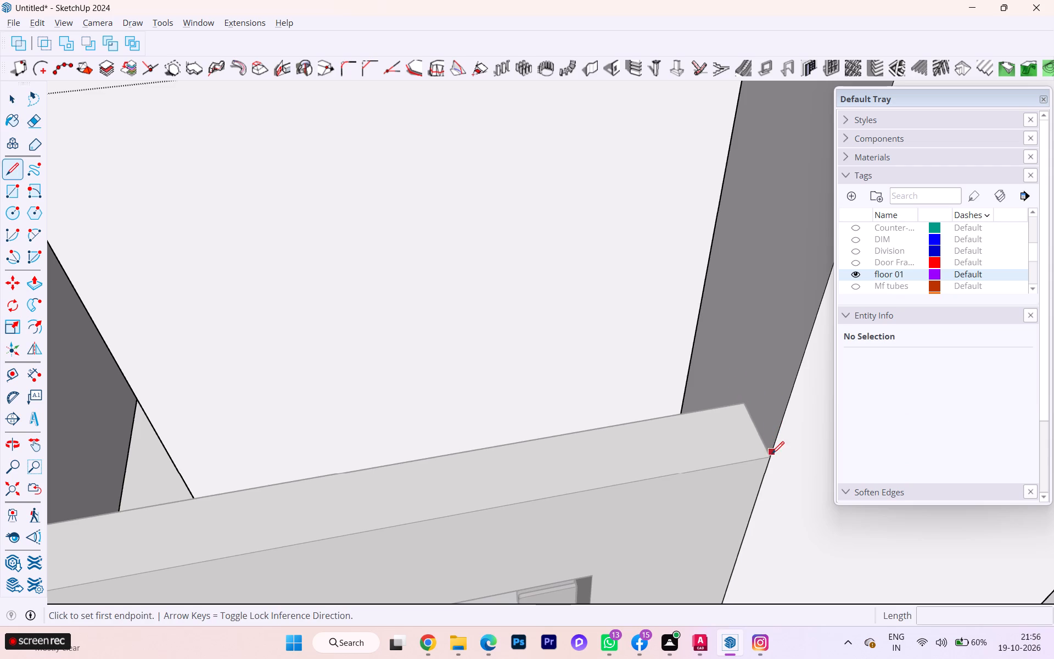
left_click(772, 454)
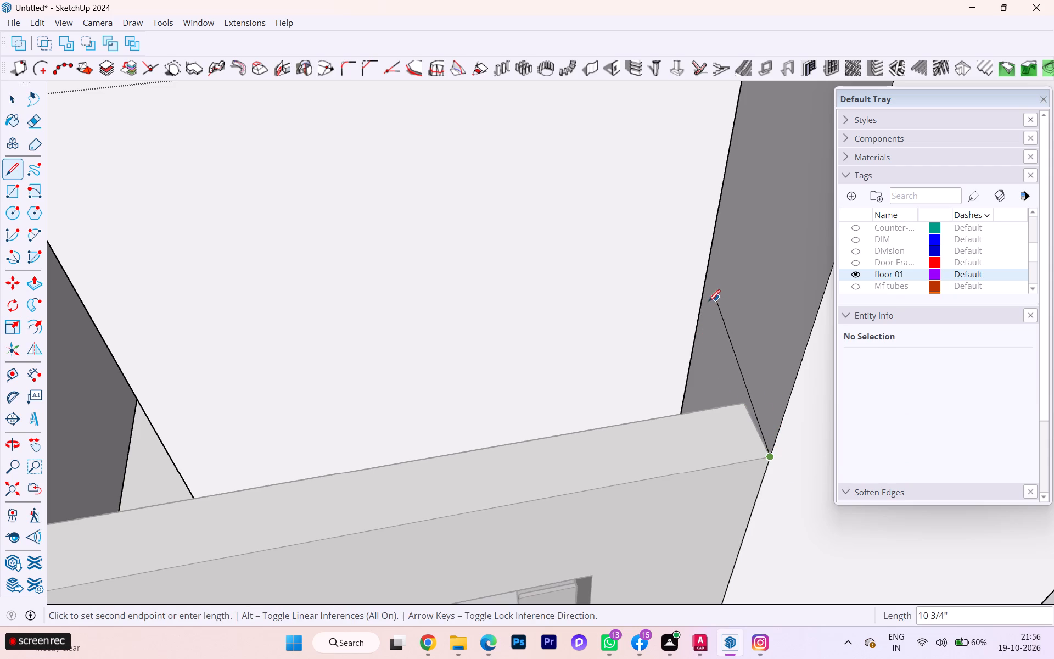
key("Left")
left_click(696, 316)
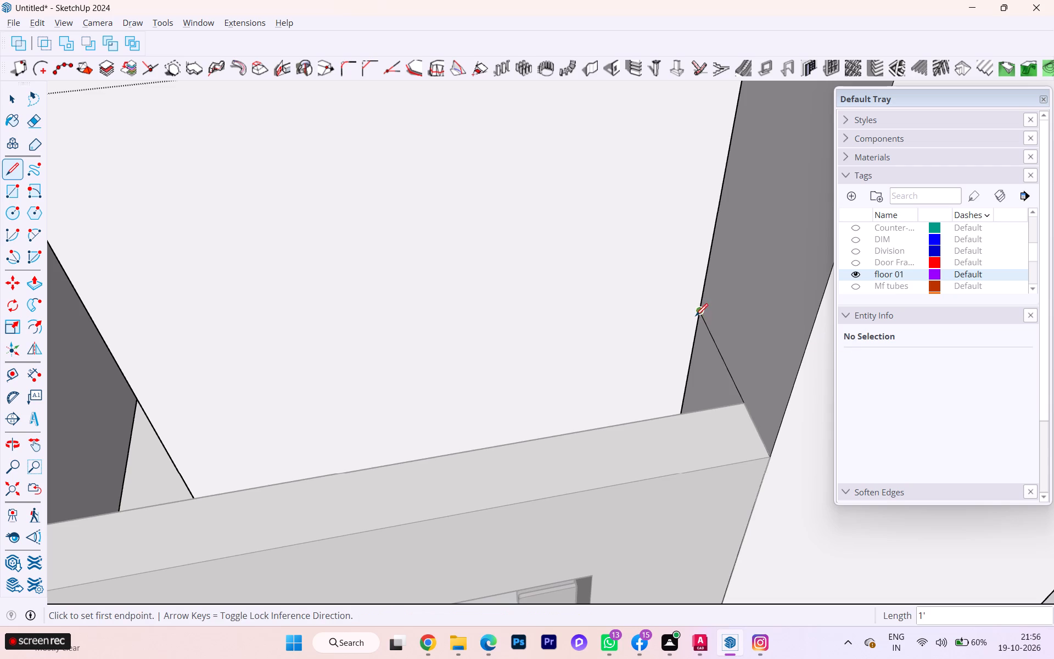
key("space")
Push/Pull the corner pillar's inner face above the glass door about 6' 7 1/16" to close the wall over the frame.
left_click(740, 291)
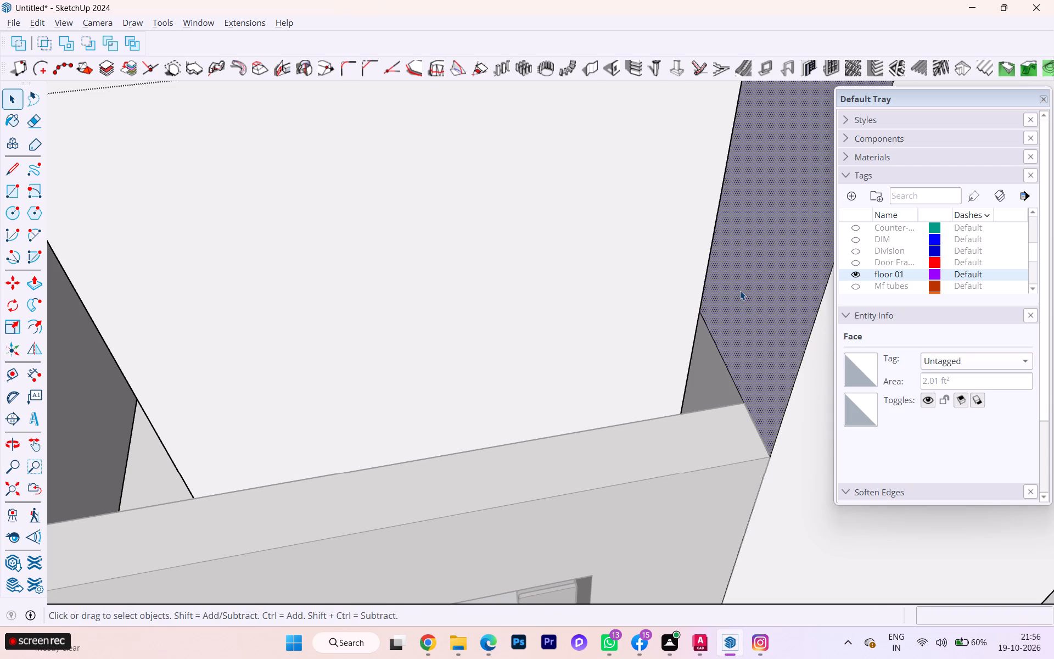
key("p")
left_click(740, 291)
scroll(651, 293, "down", 1)
scroll(651, 293, "up", 1)
scroll(651, 293, "down", 10)
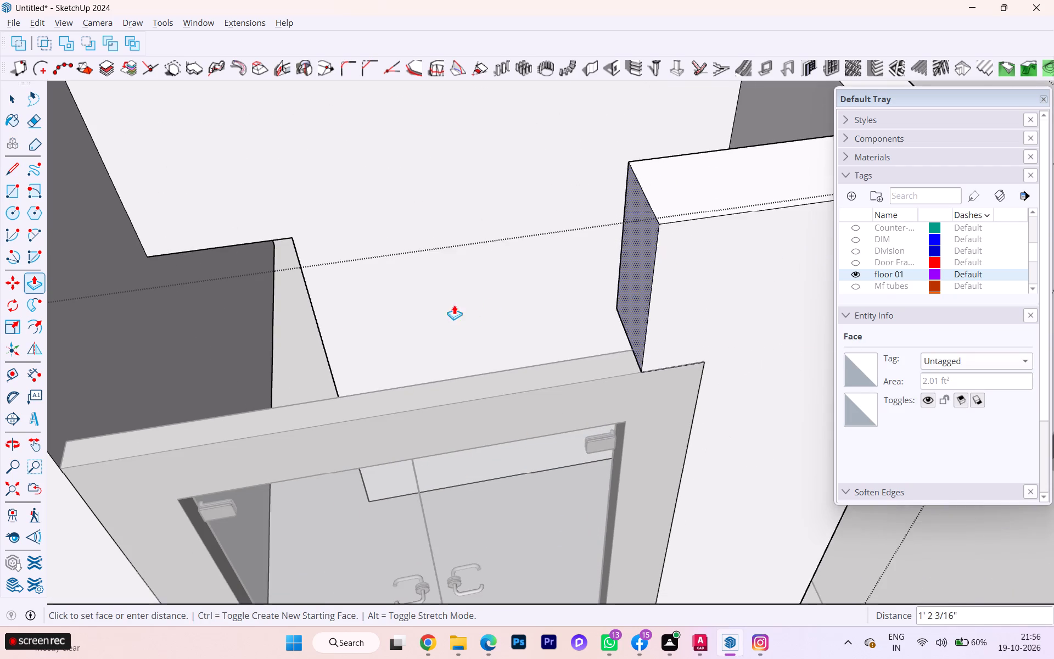
scroll(232, 323, "down", 3)
scroll(232, 323, "up", 1)
scroll(234, 323, "down", 8)
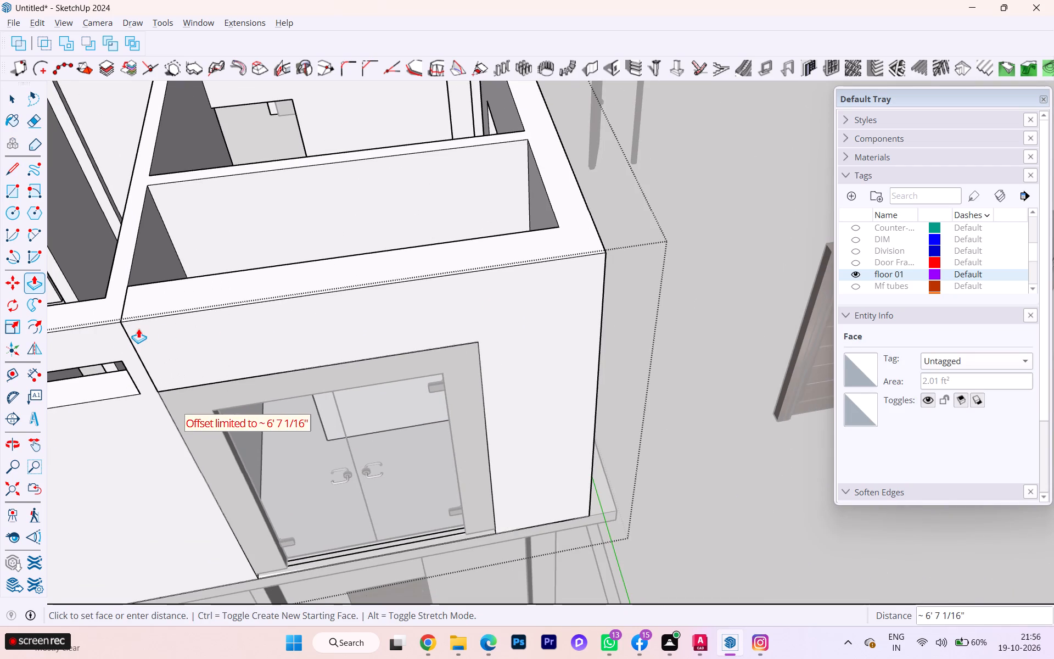
left_click(138, 328)
key("space")
Erase the leftover vertical edge on the wall face above the glass door's corner and leave the wall's editing.
scroll(111, 370, "up", 1)
key("e")
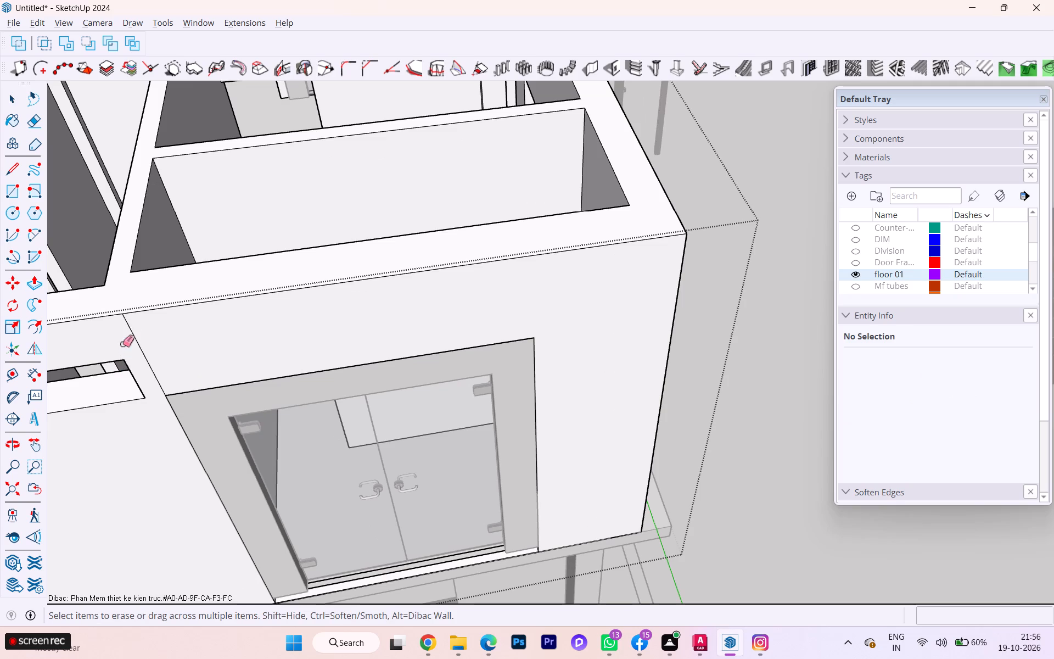
left_click(131, 332)
key("space")
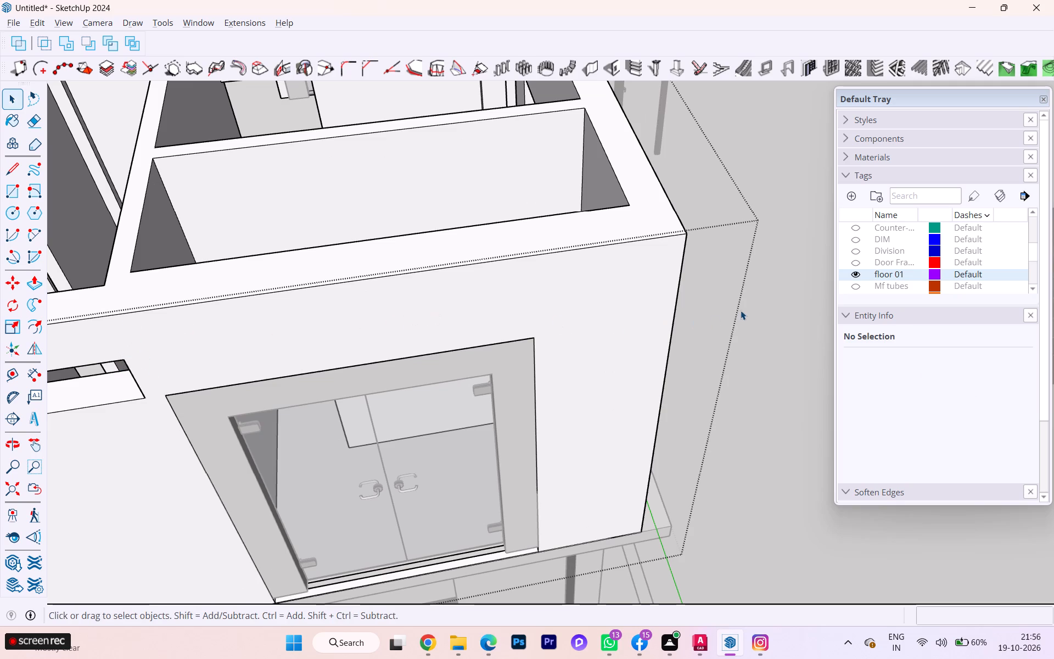
left_click(741, 310)
Examine the upper floor's rooms, doors, windows and openings from several sides of the house.
scroll(756, 301, "down", 2)
scroll(756, 301, "up", 1)
scroll(756, 301, "down", 2)
scroll(756, 301, "up", 1)
scroll(756, 301, "down", 2)
scroll(685, 354, "down", 2)
scroll(682, 356, "up", 2)
scroll(680, 364, "down", 1)
middle_click_drag(680, 373, 811, 372)
scroll(418, 363, "down", 2)
middle_click_drag(407, 360, 406, 360)
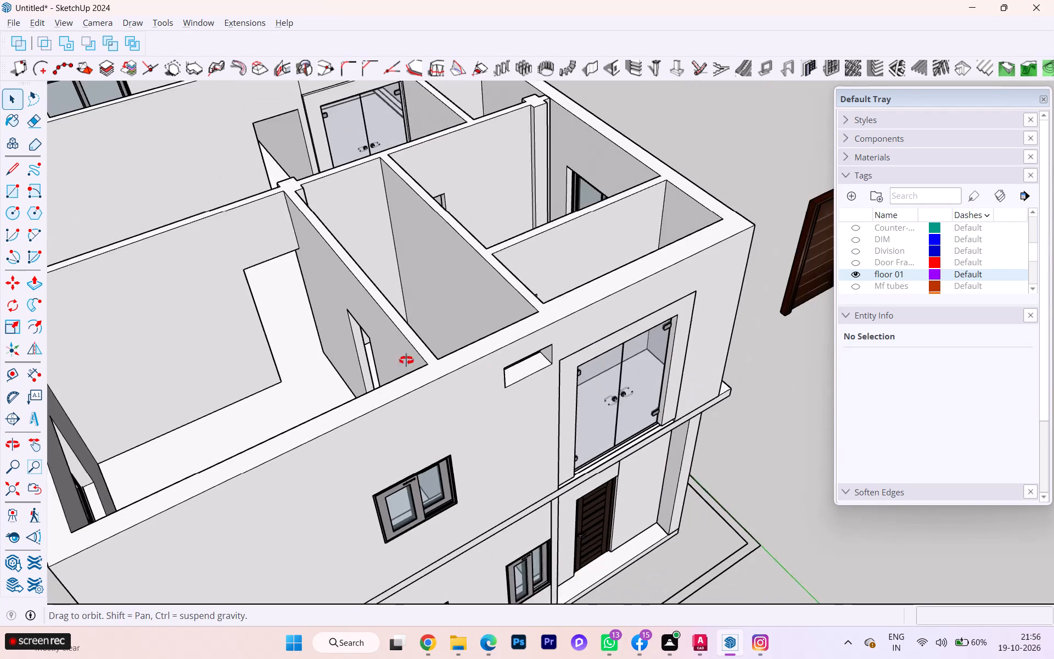
middle_click_drag(406, 360, 683, 467)
scroll(586, 409, "down", 1)
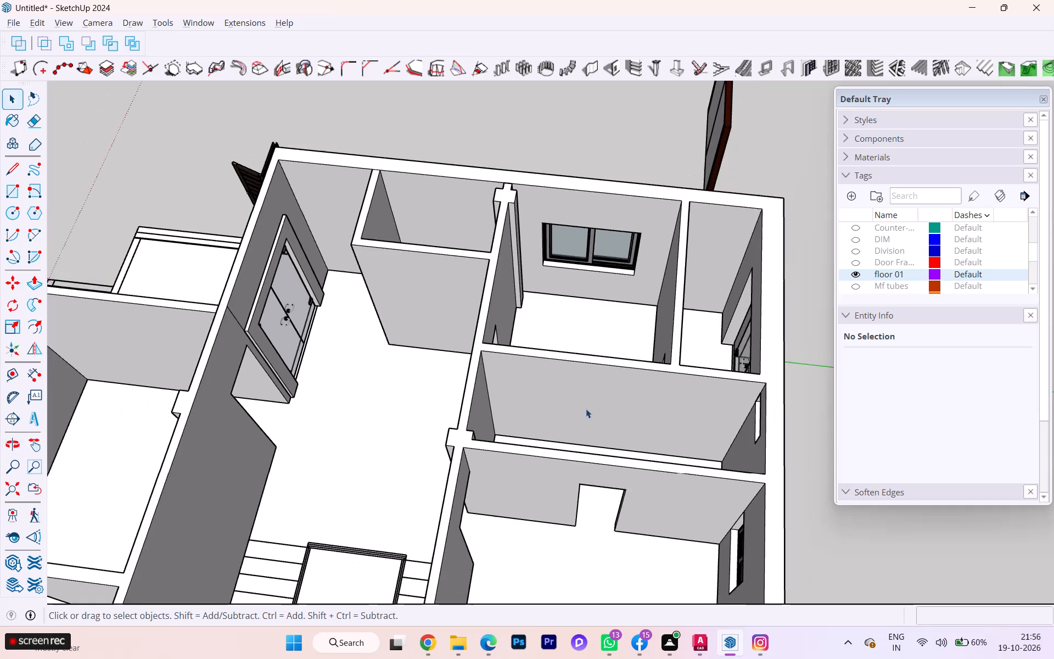
middle_click_drag(645, 426, 805, 438)
scroll(675, 384, "down", 1)
middle_click_drag(694, 394, 997, 407)
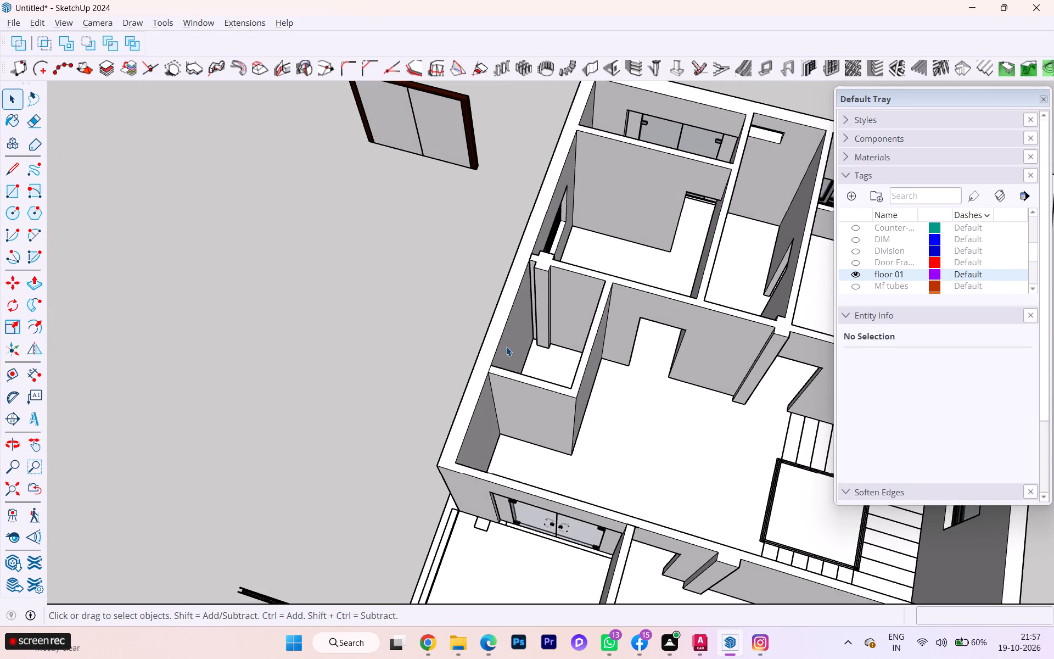
scroll(500, 346, "down", 6)
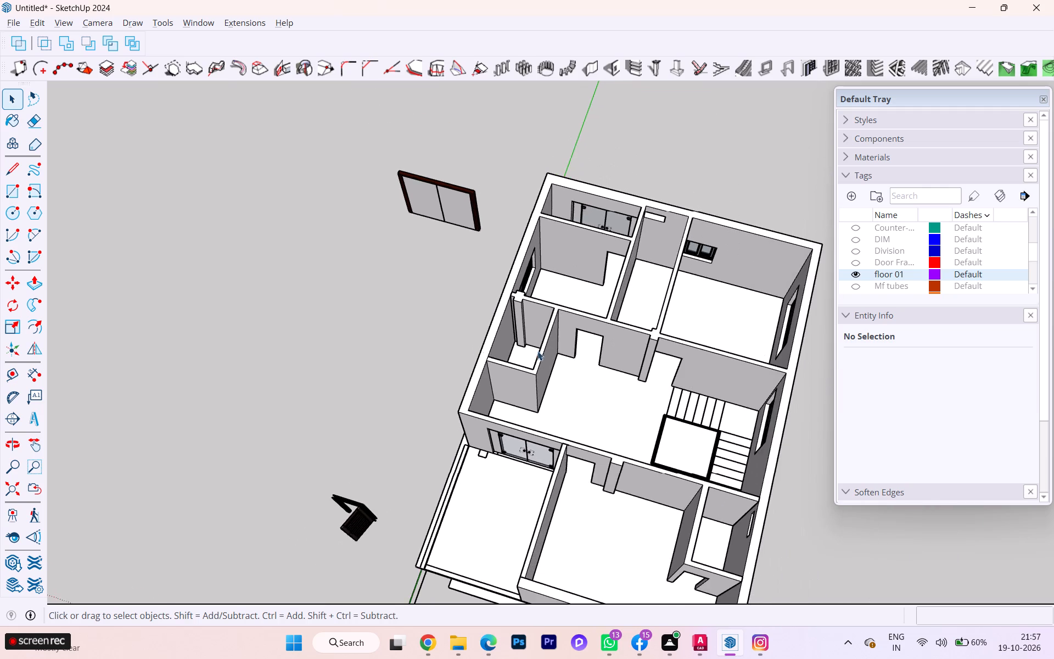
scroll(552, 353, "down", 1)
middle_click_drag(568, 355, 698, 250)
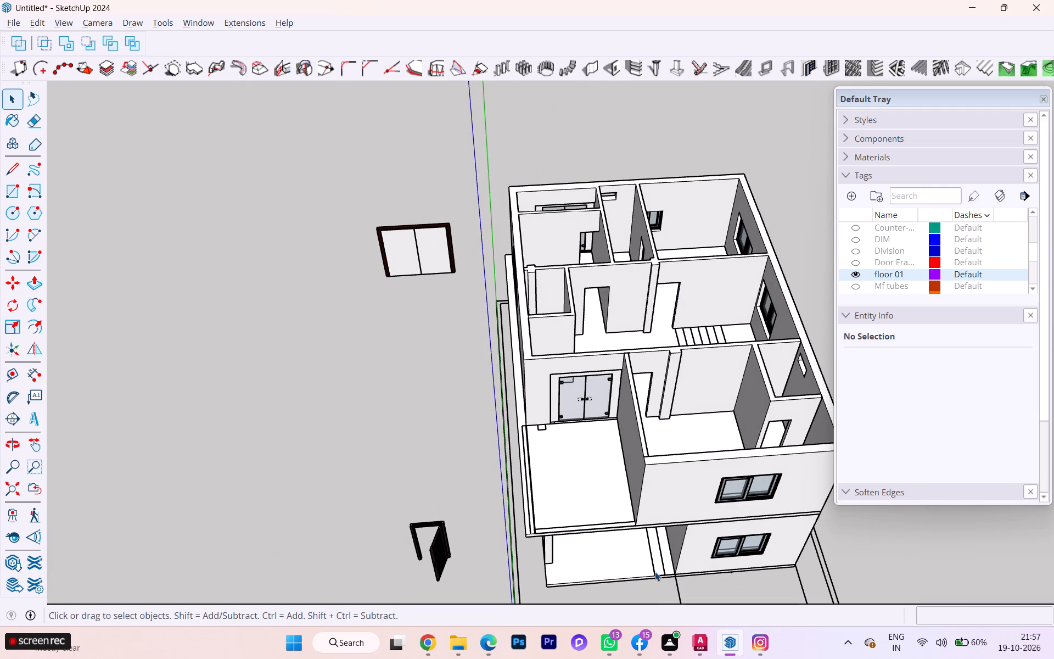
Switch to Microsoft Edge and find Exercise 42's first floor plan in the SketchUp workbook PDF.
left_click(484, 639)
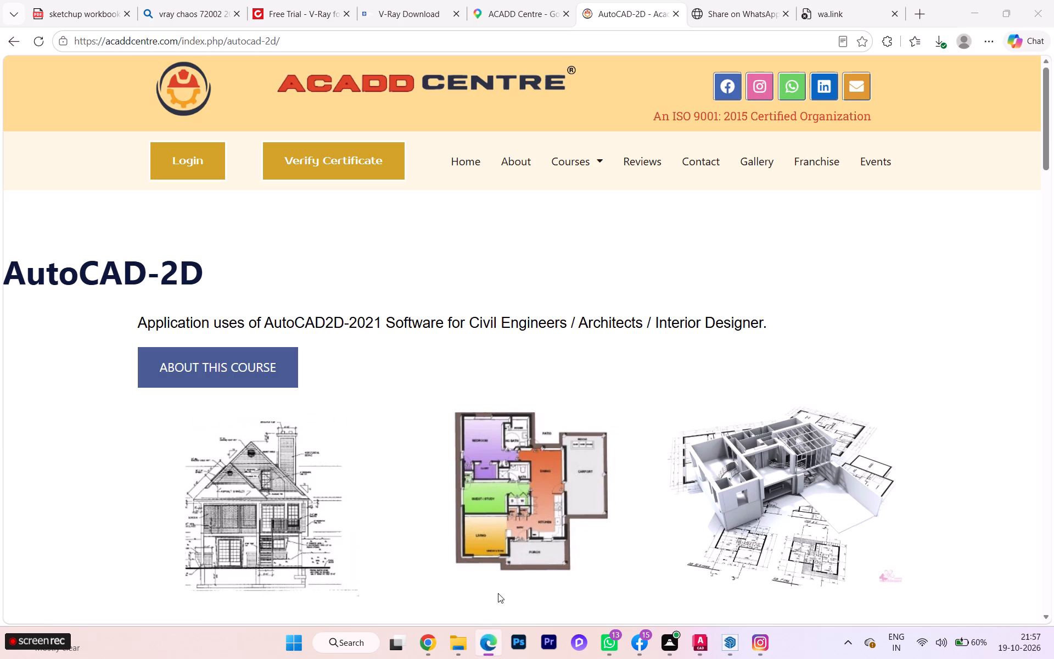
left_click(66, 18)
scroll(439, 305, "down", 5)
scroll(457, 293, "up", 2)
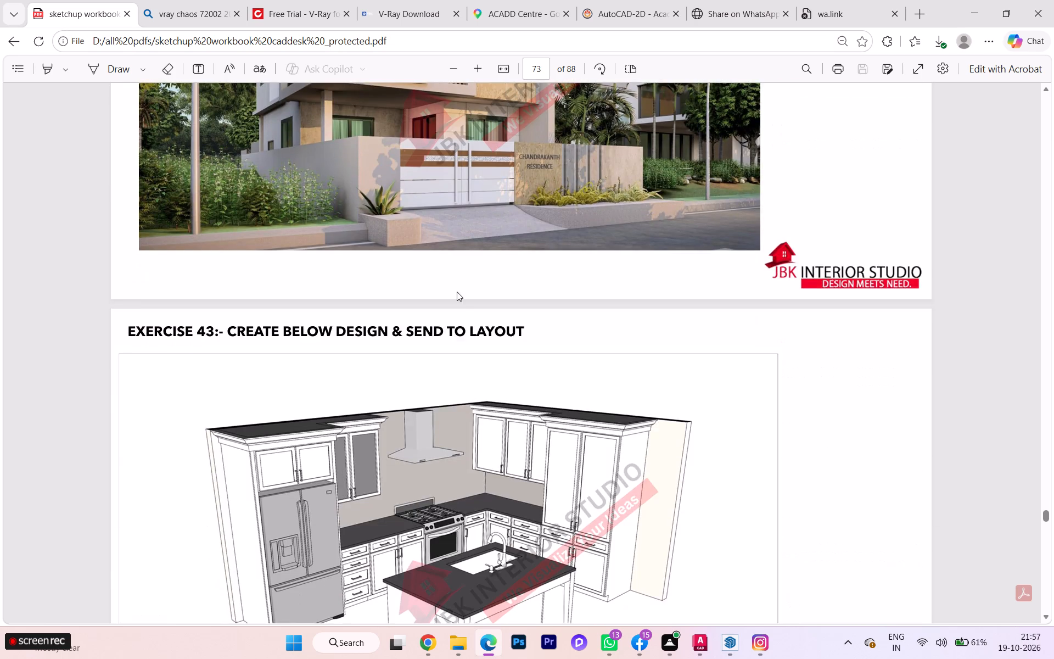
scroll(457, 292, "up", 4)
scroll(456, 289, "down", 1)
scroll(456, 289, "up", 9)
scroll(439, 258, "down", 1)
scroll(439, 258, "up", 2)
scroll(438, 255, "down", 3)
scroll(437, 255, "up", 2)
scroll(422, 226, "down", 1)
scroll(422, 225, "up", 7)
scroll(414, 201, "down", 1)
scroll(414, 201, "up", 5)
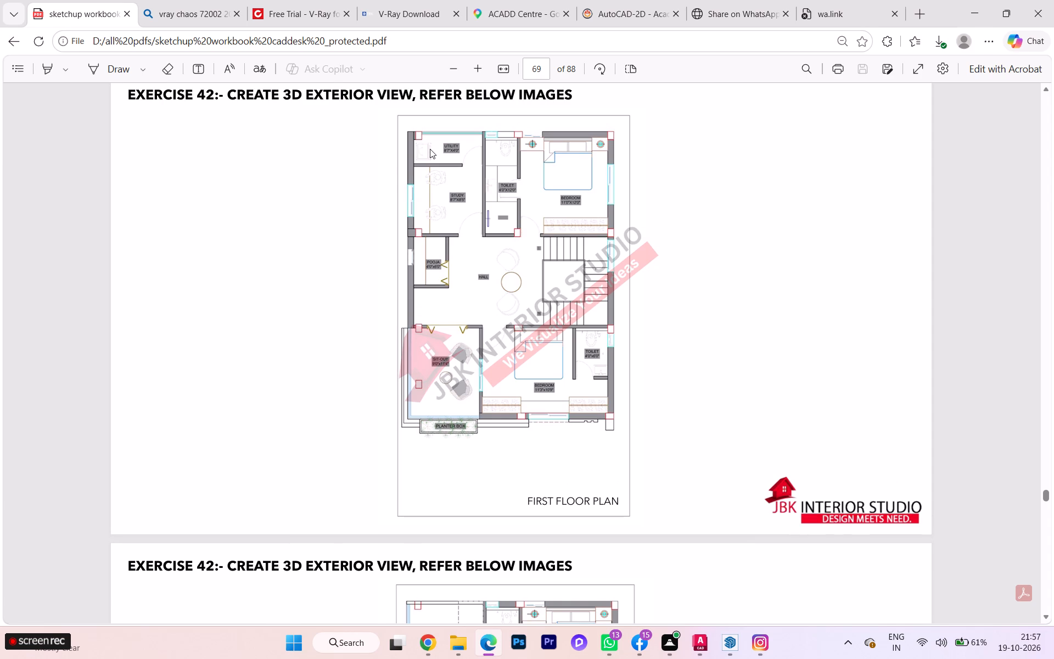
Examine Exercise 42's floor plans, north elevation and 3D exterior view image in the workbook.
scroll(399, 153, "down", 3)
scroll(408, 240, "up", 4)
scroll(408, 262, "down", 3)
scroll(406, 278, "up", 2)
scroll(406, 278, "down", 5)
scroll(405, 305, "up", 1)
scroll(405, 305, "down", 2)
scroll(405, 311, "up", 1)
scroll(405, 313, "down", 5)
scroll(486, 394, "down", 4)
scroll(490, 400, "up", 2)
scroll(491, 404, "down", 4)
scroll(518, 441, "up", 2)
scroll(529, 446, "down", 2)
scroll(530, 449, "up", 1)
scroll(530, 449, "down", 5)
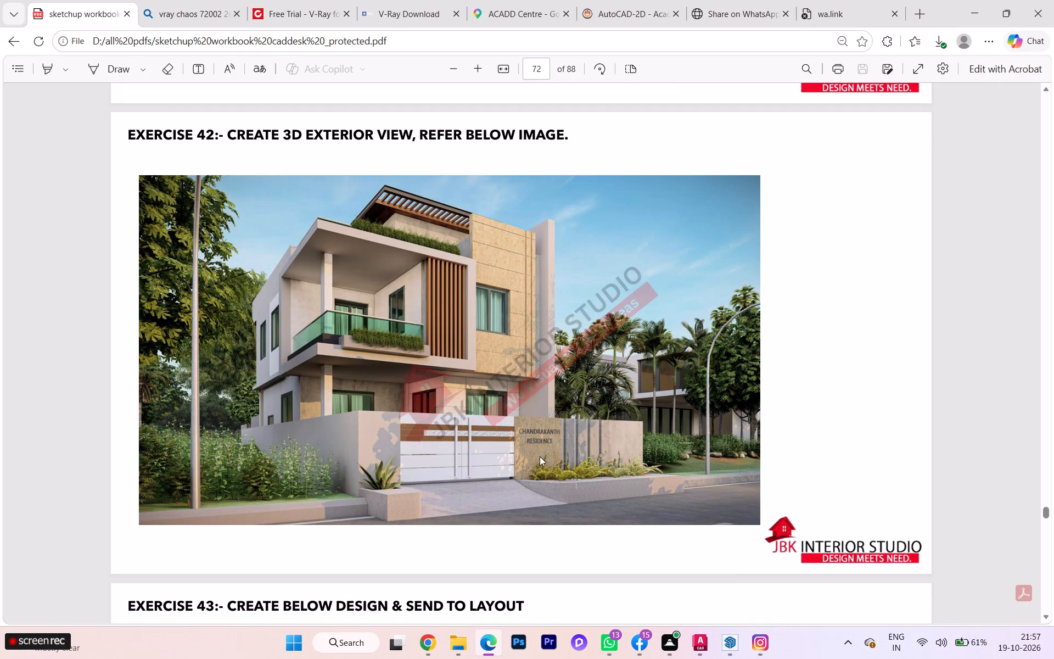
scroll(540, 456, "up", 1)
scroll(540, 456, "down", 1)
scroll(540, 456, "up", 2)
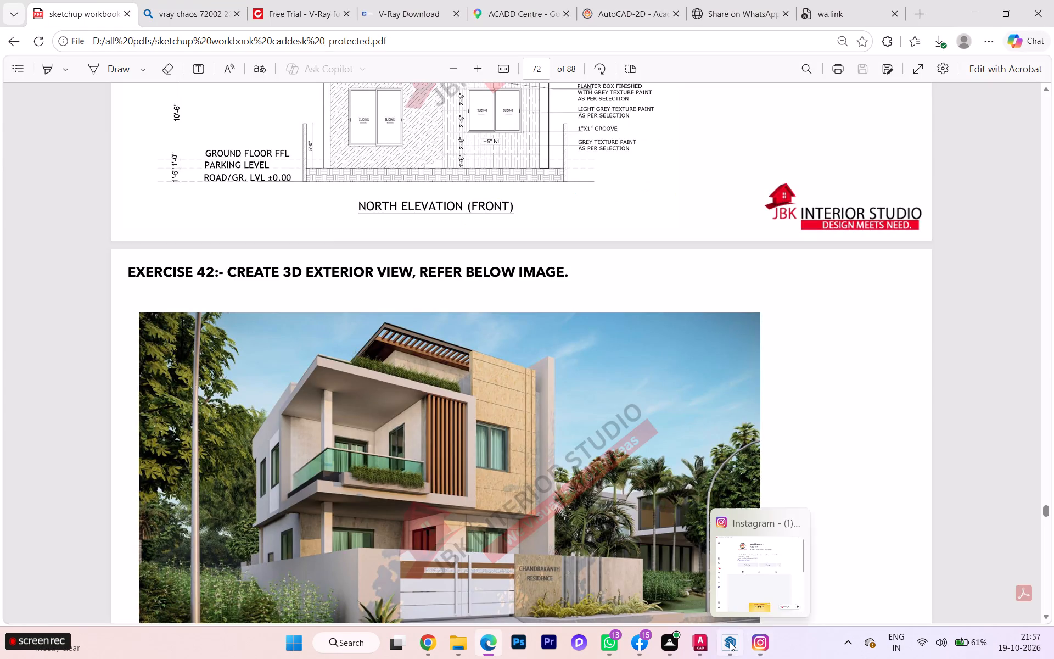
Switch back to SketchUp and examine the house's front, upper-floor sit-out and glass door against the workbook's exterior view.
left_click(732, 595)
scroll(512, 411, "down", 4)
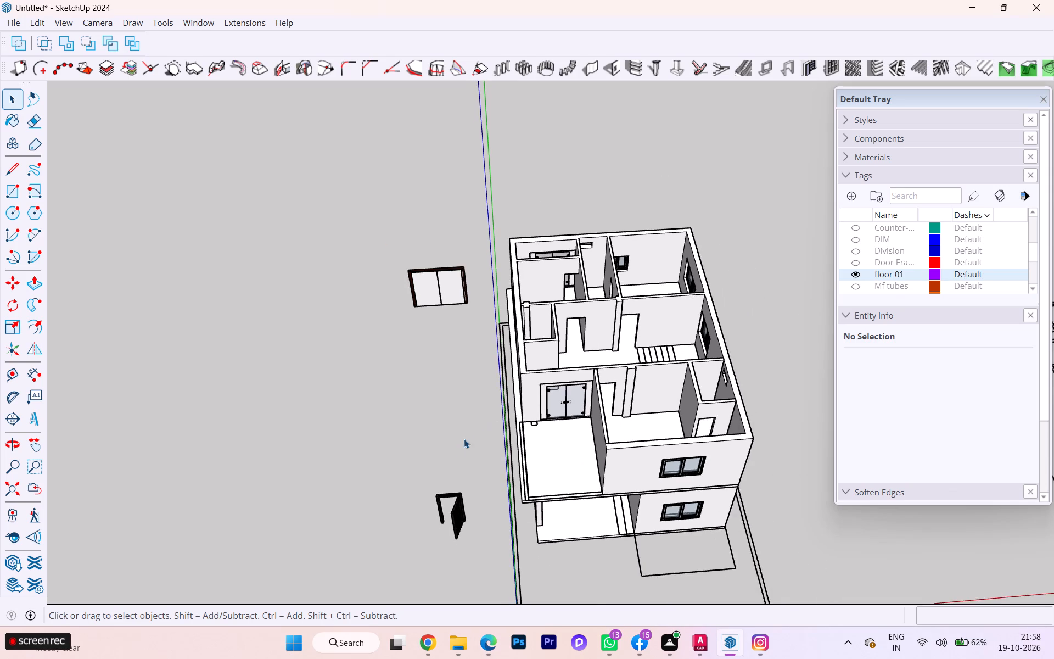
scroll(455, 446, "down", 2)
scroll(513, 465, "down", 1)
middle_click_drag(518, 465, 702, 461)
scroll(656, 428, "up", 2)
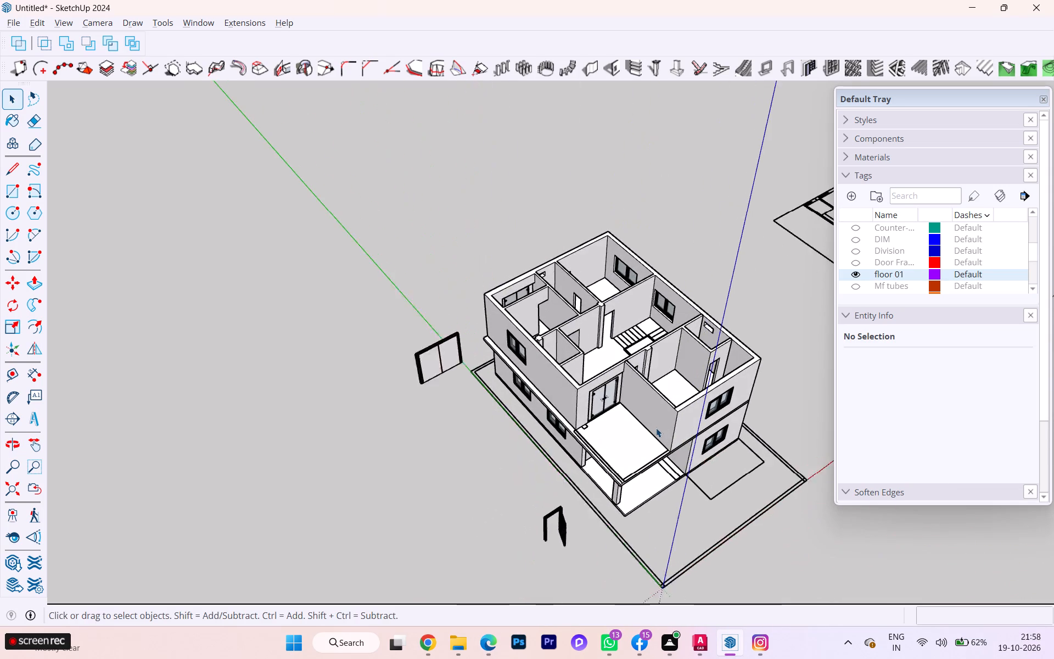
scroll(656, 428, "up", 1)
scroll(656, 428, "down", 1)
scroll(656, 428, "up", 7)
scroll(613, 426, "down", 3)
middle_click_drag(587, 428, 568, 428)
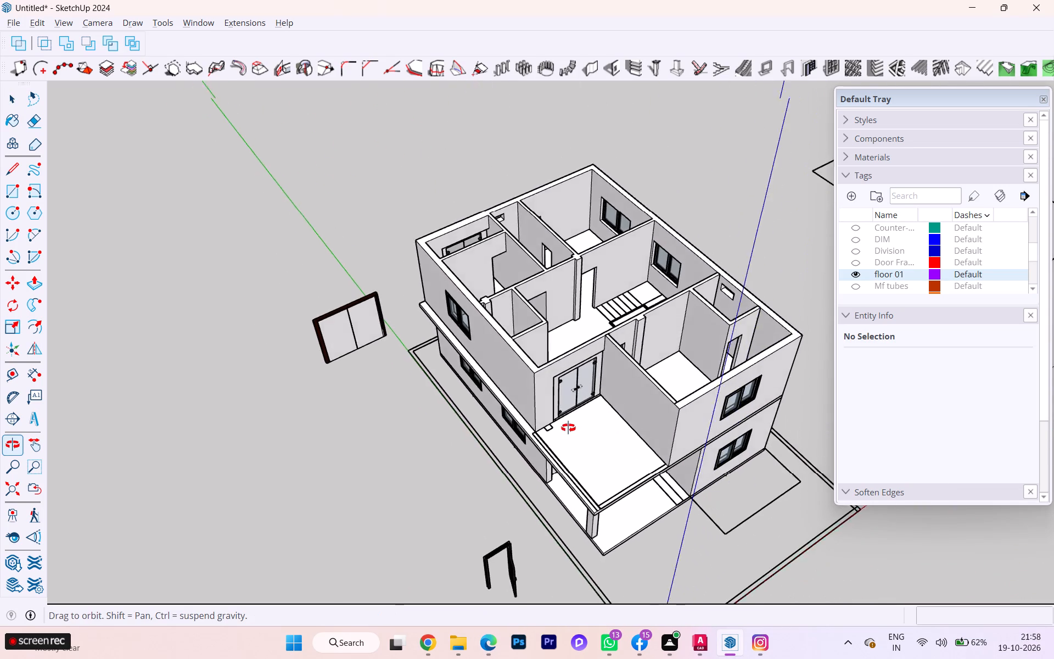
middle_click_drag(568, 428, 491, 387)
scroll(474, 399, "up", 5)
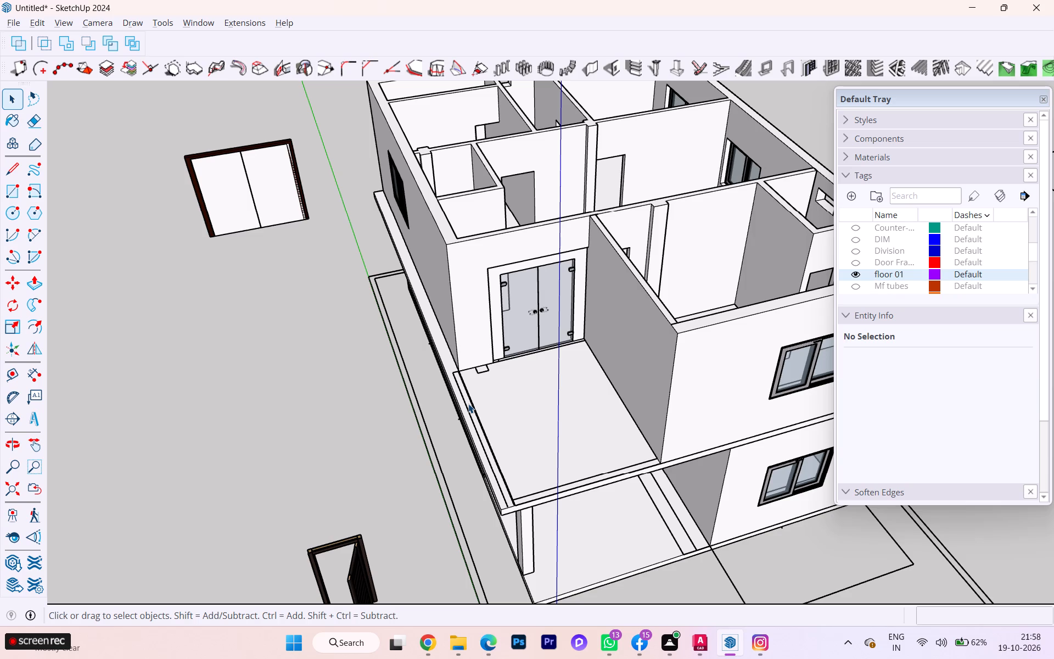
scroll(485, 398, "down", 2)
middle_click_drag(495, 398, 421, 398)
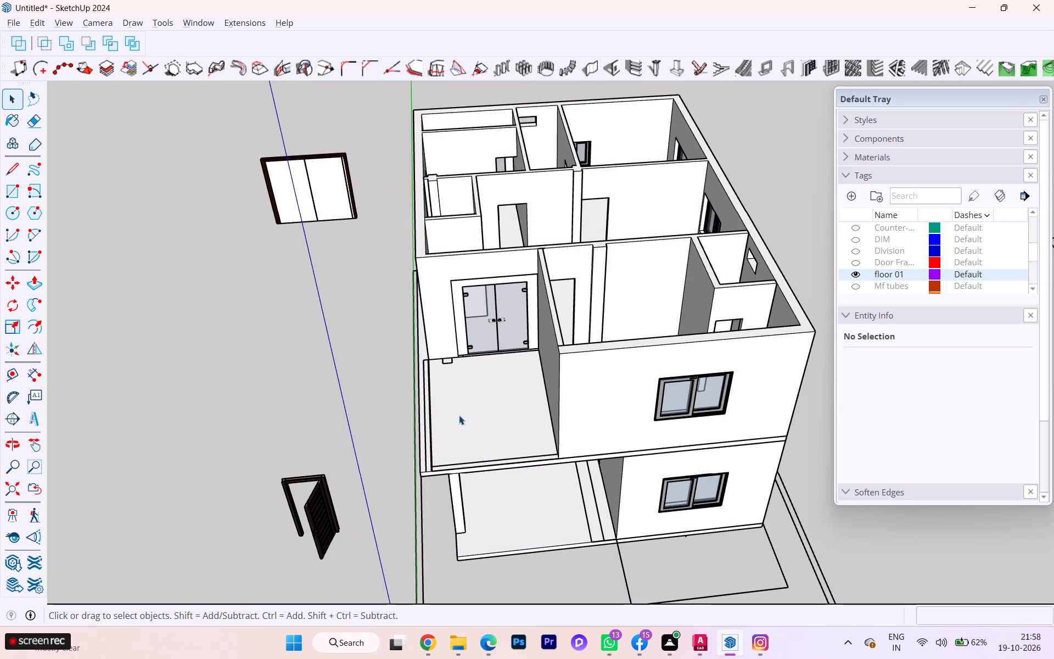
scroll(197, 331, "down", 4)
scroll(92, 348, "down", 3)
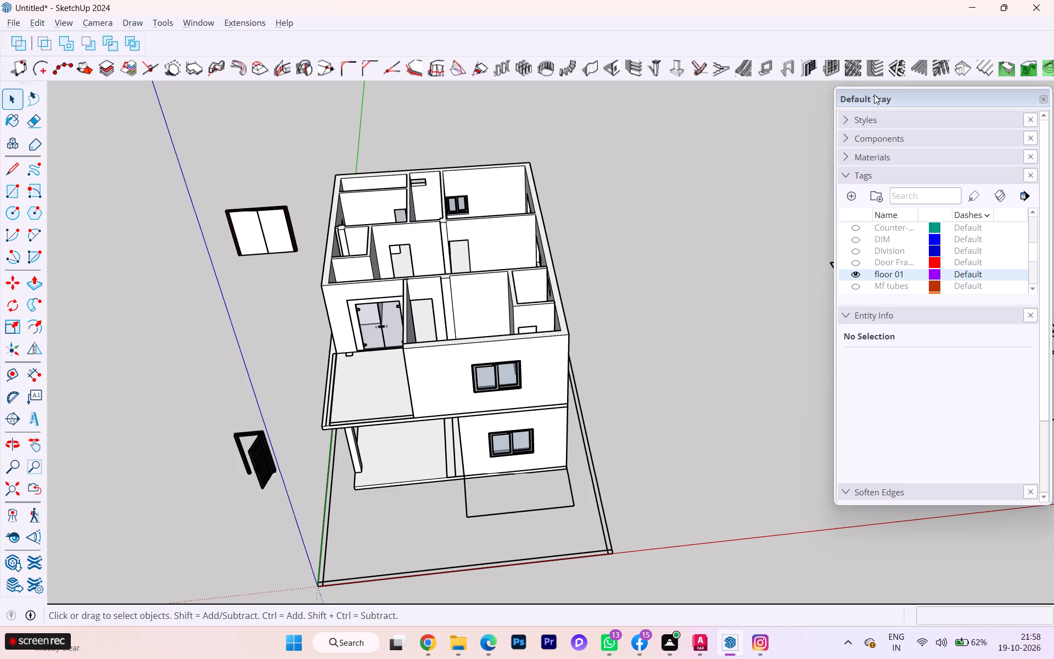
Add a watermark to the current style using the Gallery image Screenshot 2026-10-19 085601.png.
left_click(843, 115)
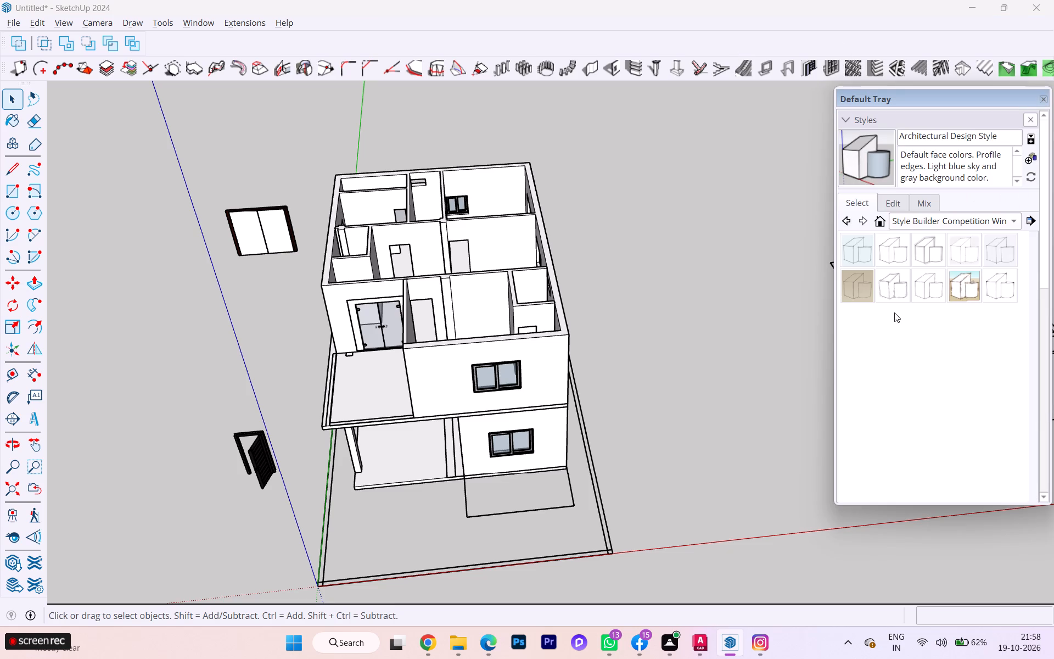
left_click(885, 200)
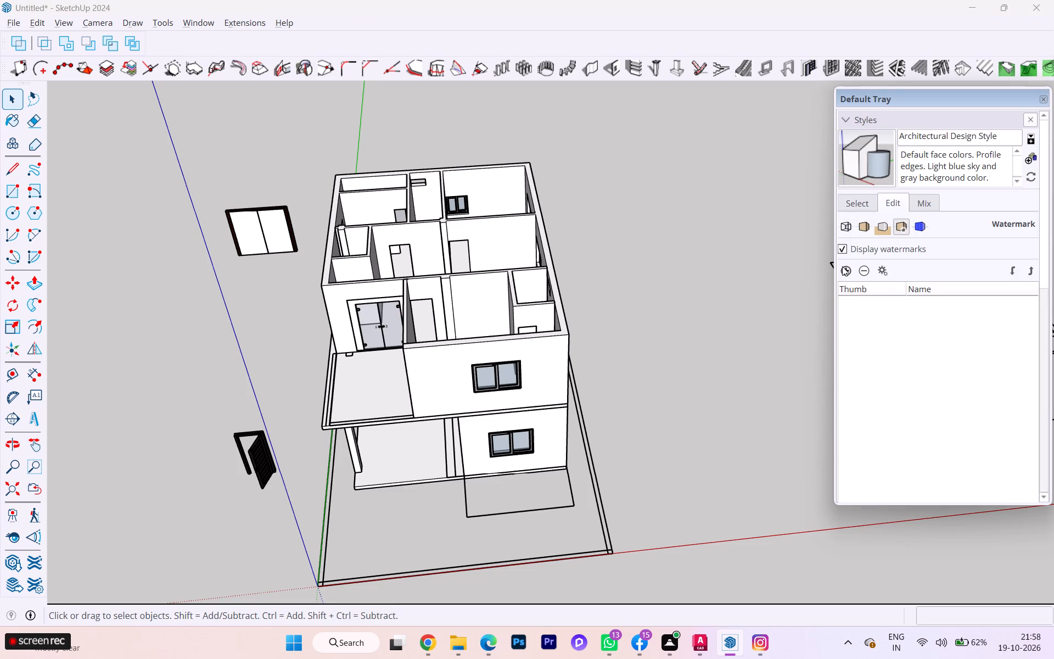
left_click(842, 266)
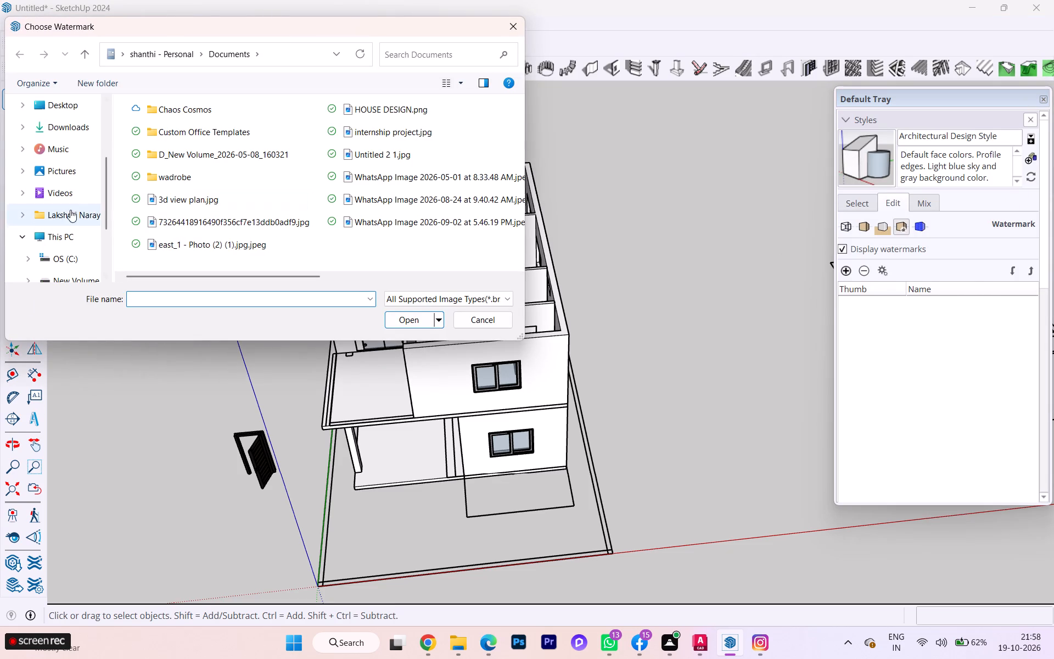
left_click(53, 178)
scroll(42, 165, "up", 3)
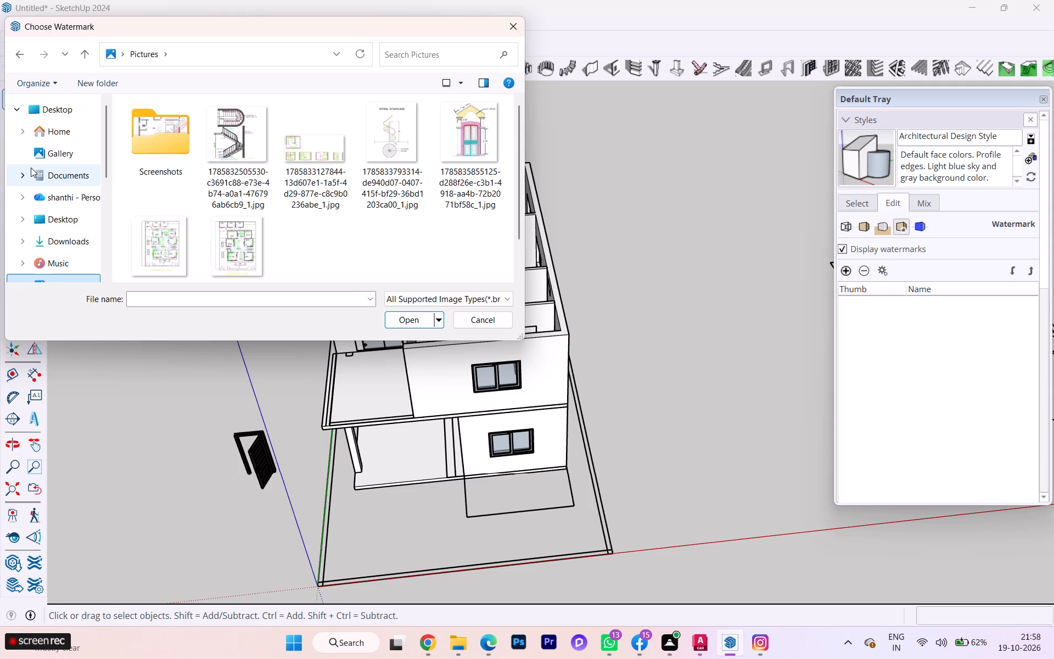
left_click(49, 154)
left_click(401, 154)
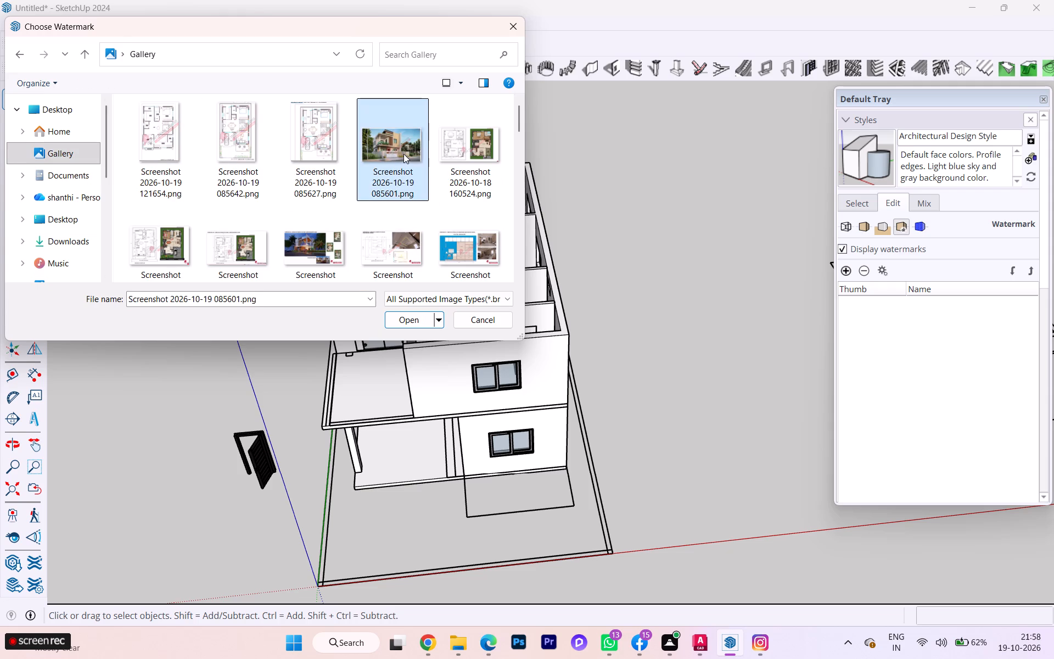
left_click(421, 319)
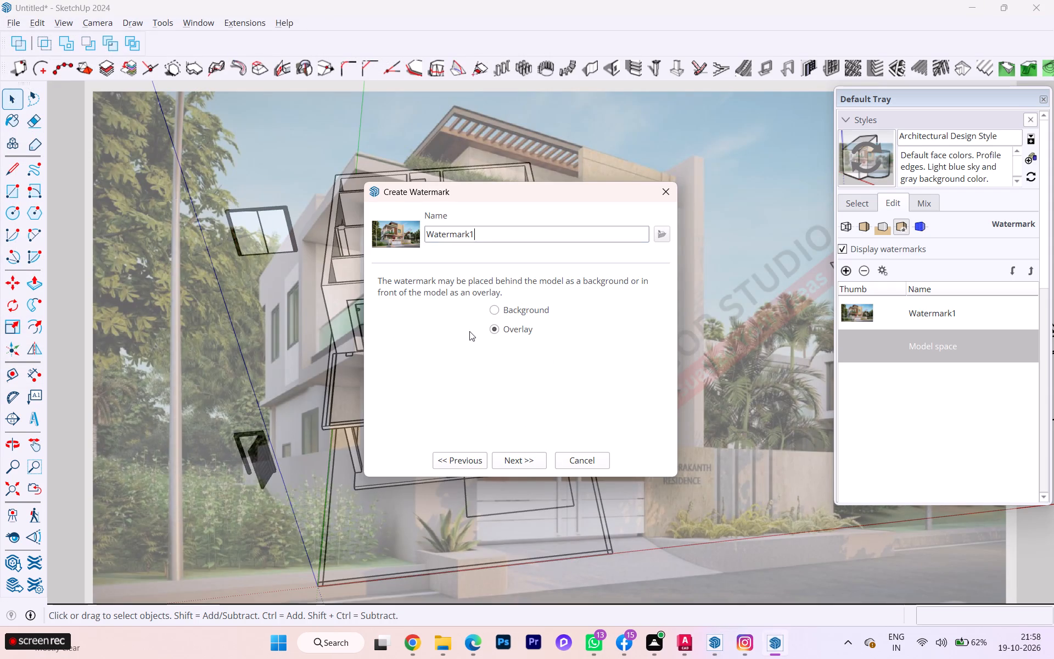
Finish Watermark1 as a background image positioned in the view's upper-right corner, enlarged to stand beside the house model.
left_click(515, 309)
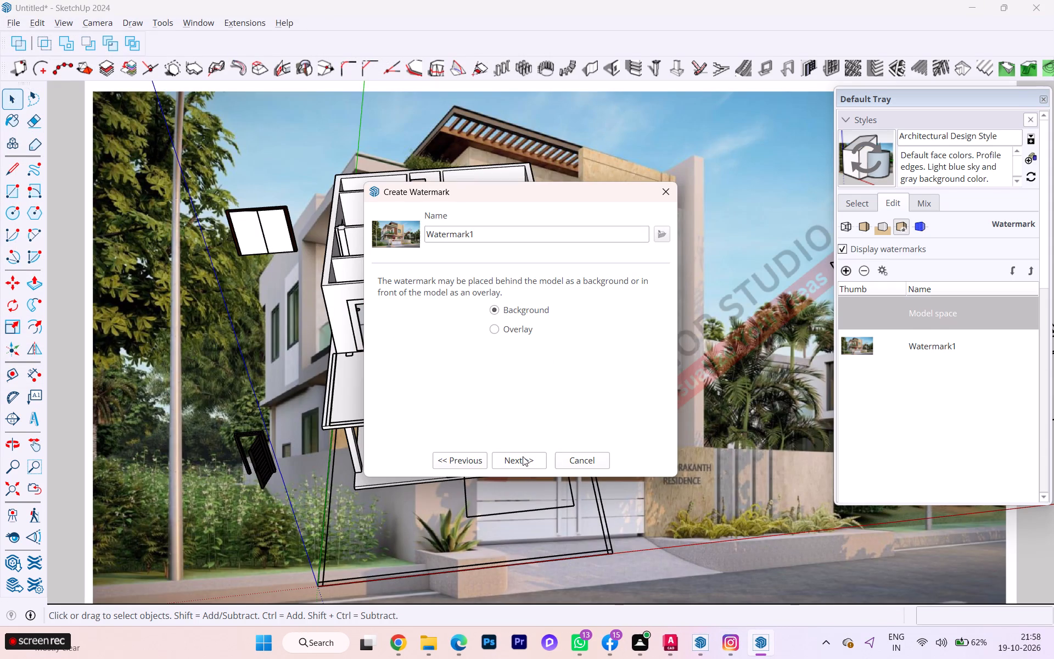
left_click(522, 456)
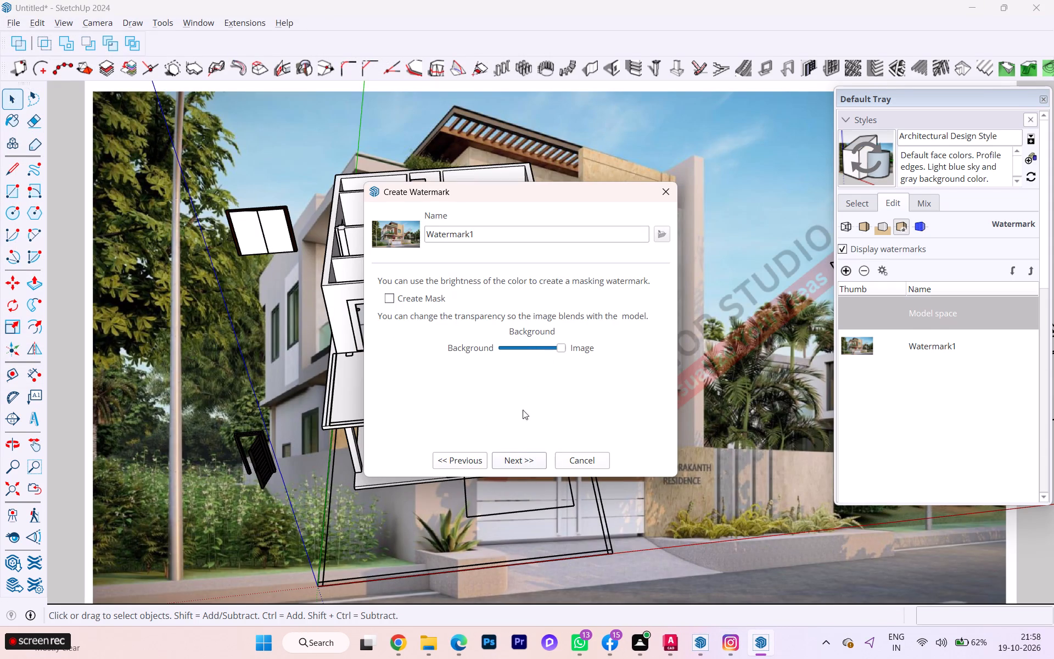
left_click(520, 457)
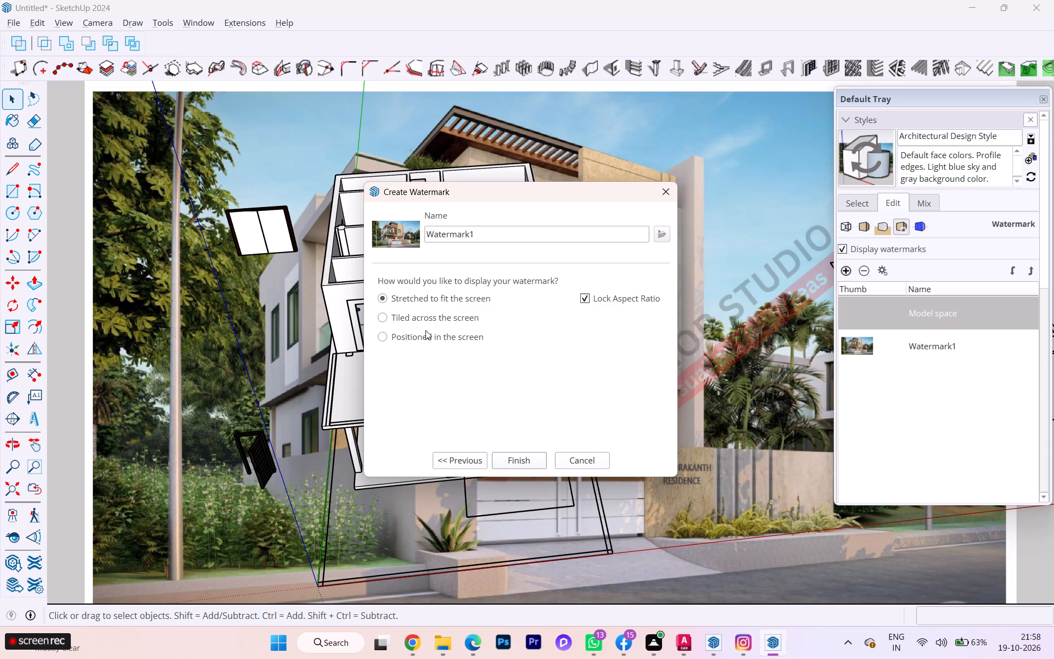
left_click(394, 342)
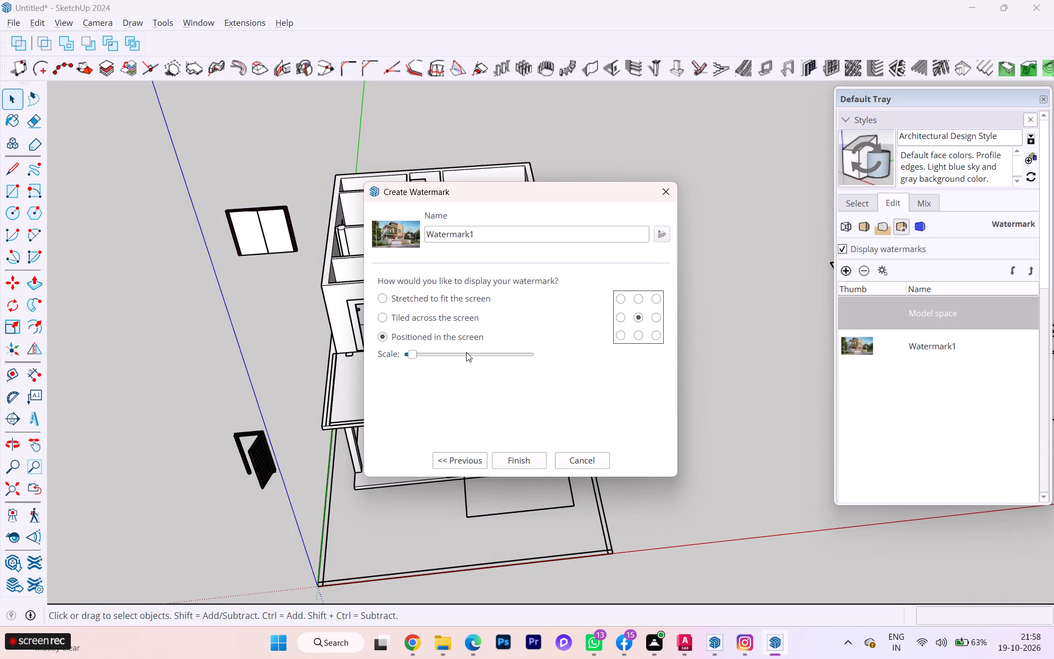
left_click_drag(461, 355, 502, 354)
left_click(502, 354)
left_click(509, 359)
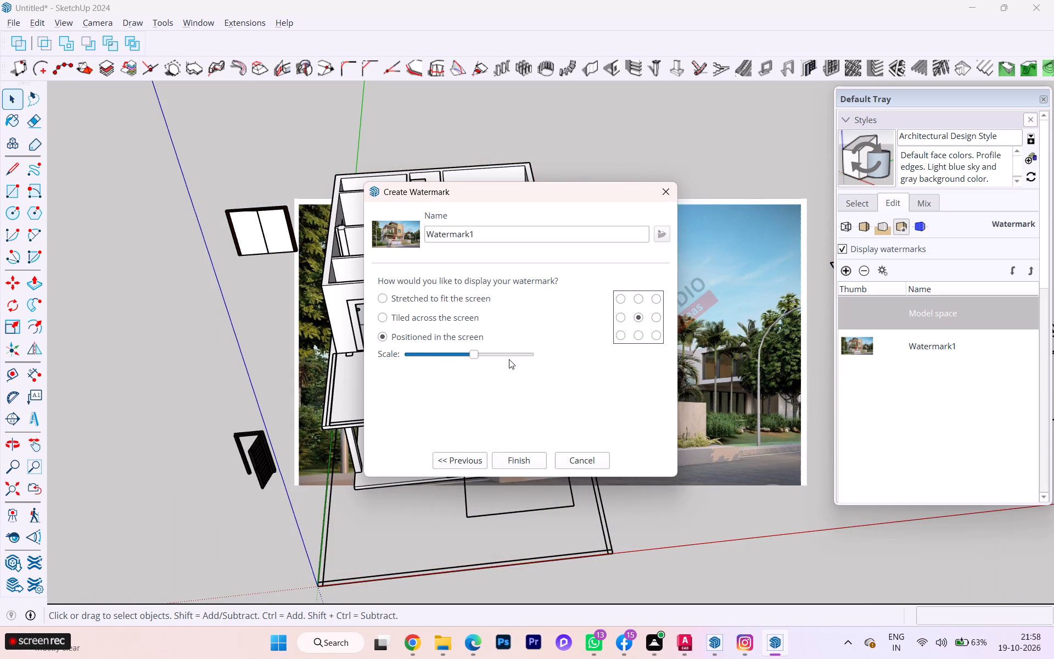
left_click(655, 298)
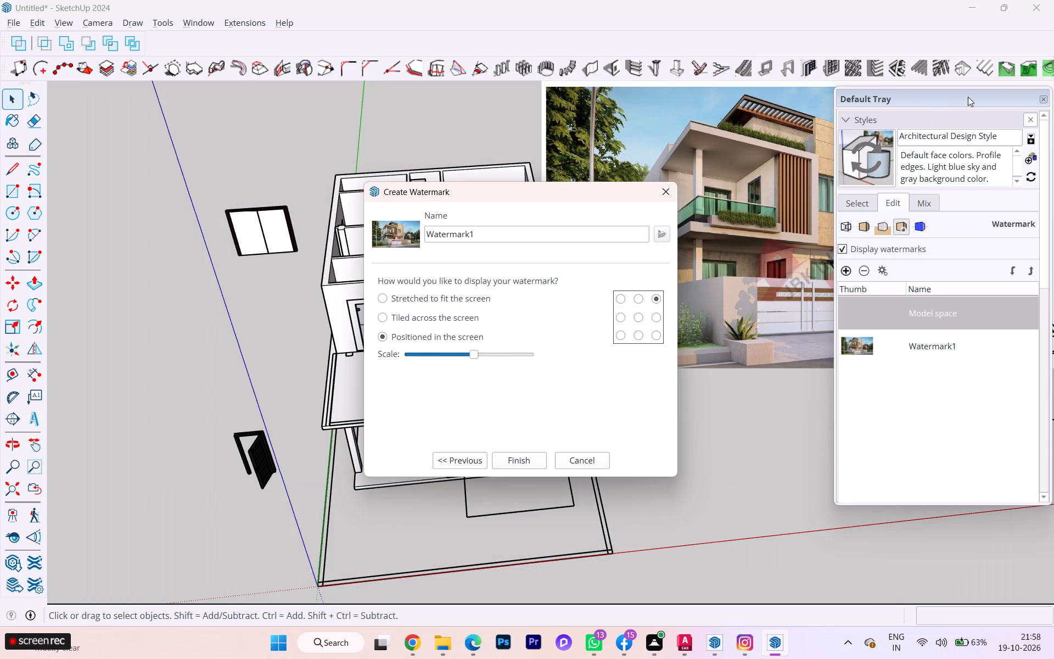
left_click_drag(968, 96, 988, 249)
left_click_drag(932, 99, 934, 150)
left_click(497, 358)
left_click(499, 356)
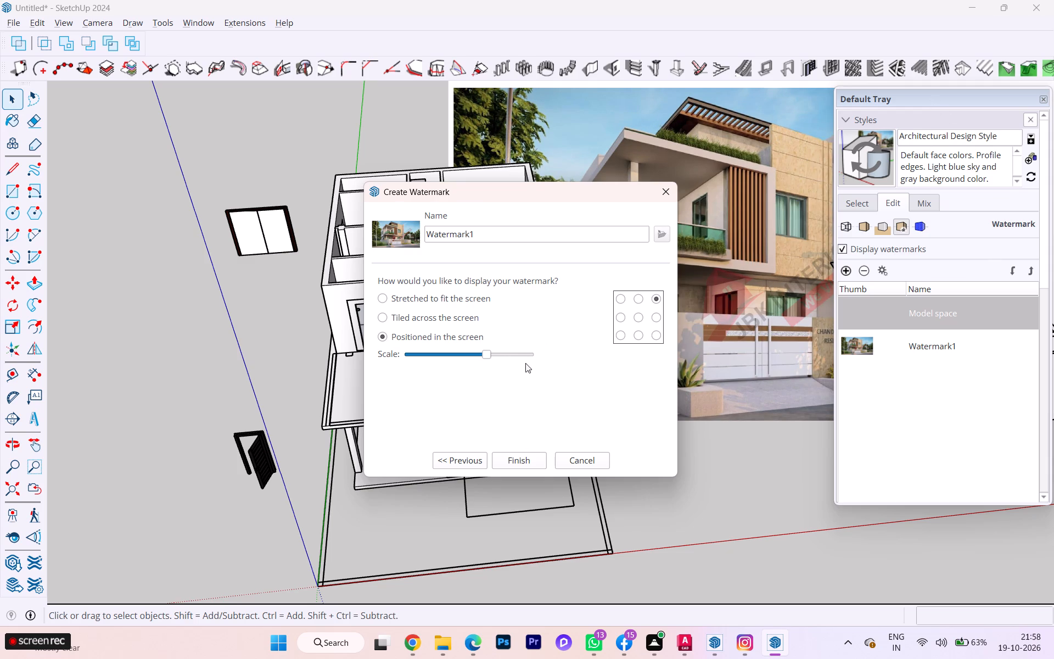
left_click(515, 459)
Examine the whole house model from the front and above against the exterior reference image.
scroll(346, 373, "down", 1)
scroll(343, 374, "up", 1)
scroll(330, 374, "down", 1)
scroll(311, 373, "up", 1)
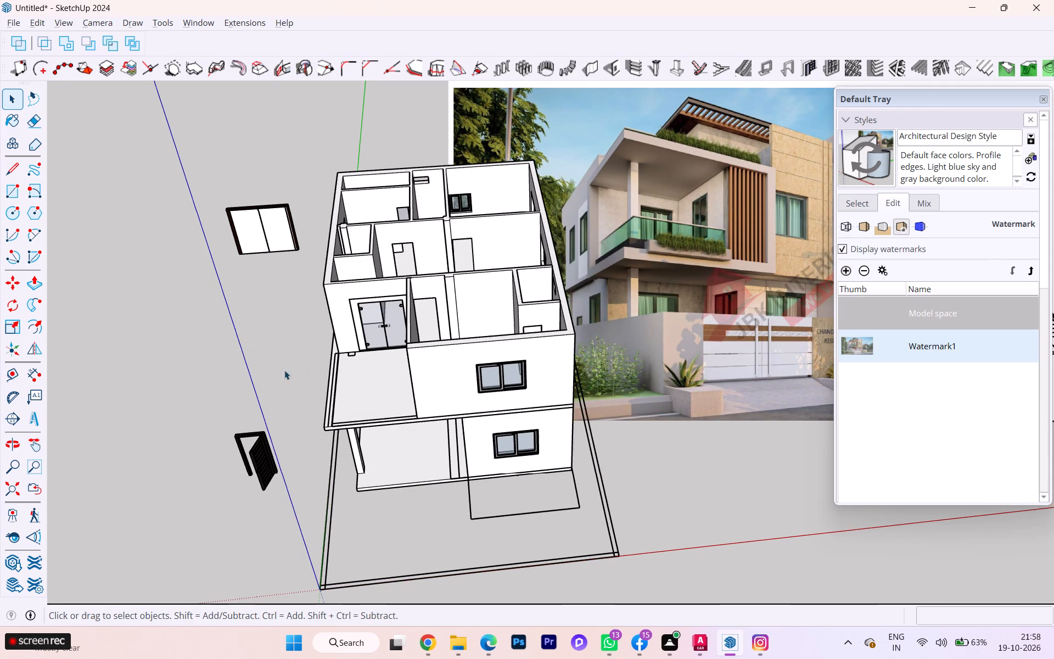
scroll(89, 341, "down", 4)
scroll(30, 340, "down", 8)
scroll(29, 340, "up", 1)
scroll(155, 377, "down", 1)
scroll(159, 377, "up", 1)
scroll(165, 378, "down", 2)
scroll(182, 383, "up", 5)
scroll(65, 359, "down", 7)
scroll(65, 359, "up", 6)
scroll(65, 359, "down", 2)
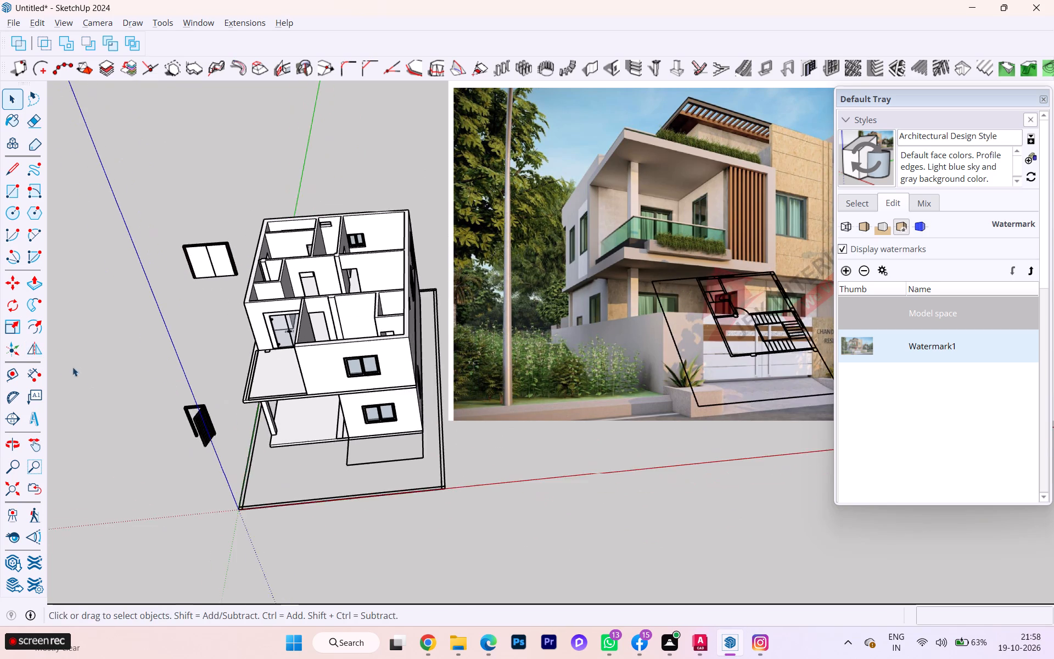
scroll(72, 367, "down", 2)
scroll(92, 381, "up", 3)
scroll(93, 381, "down", 4)
middle_click_drag(291, 427, 270, 339)
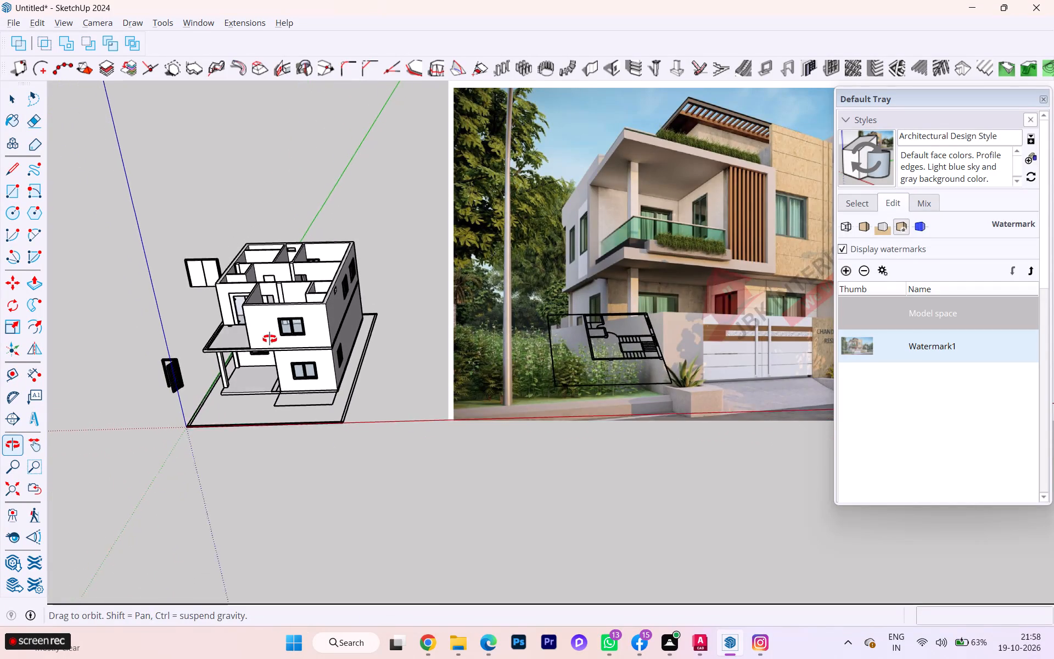
middle_click_drag(270, 339, 272, 336)
scroll(328, 325, "up", 3)
scroll(335, 332, "down", 5)
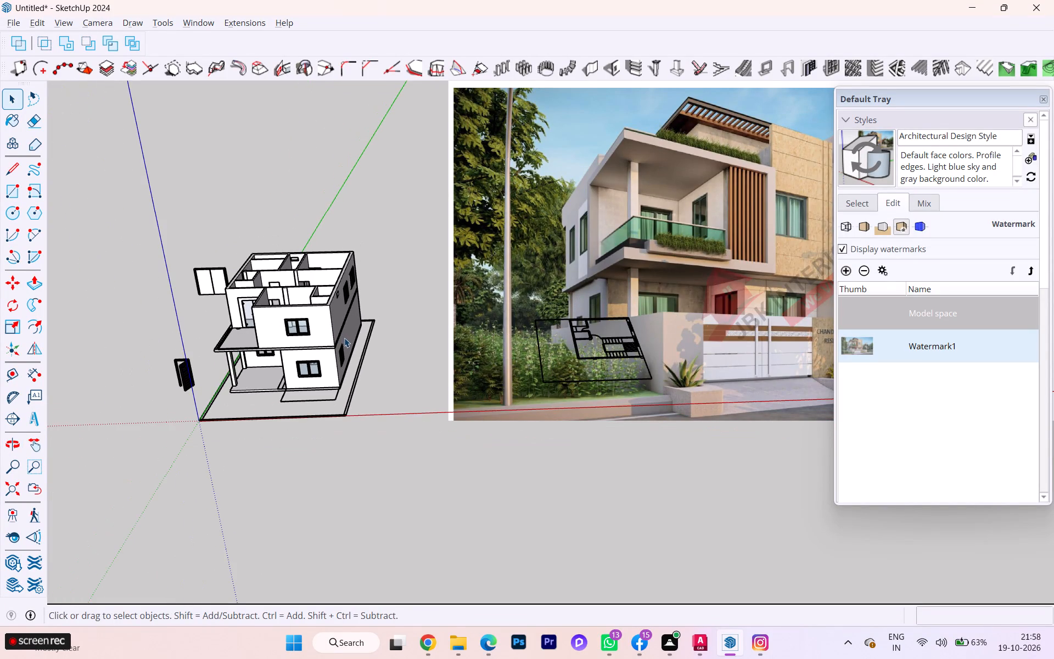
scroll(338, 350, "up", 2)
scroll(307, 351, "down", 1)
scroll(307, 350, "up", 2)
scroll(254, 320, "up", 4)
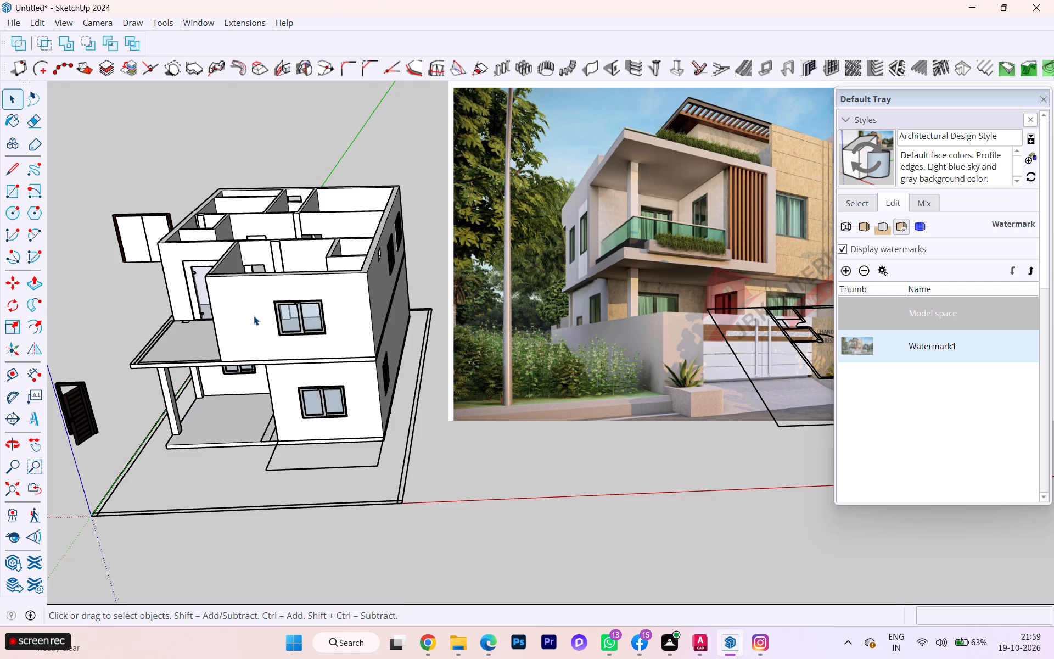
scroll(254, 316, "down", 2)
middle_click_drag(254, 315, 282, 389)
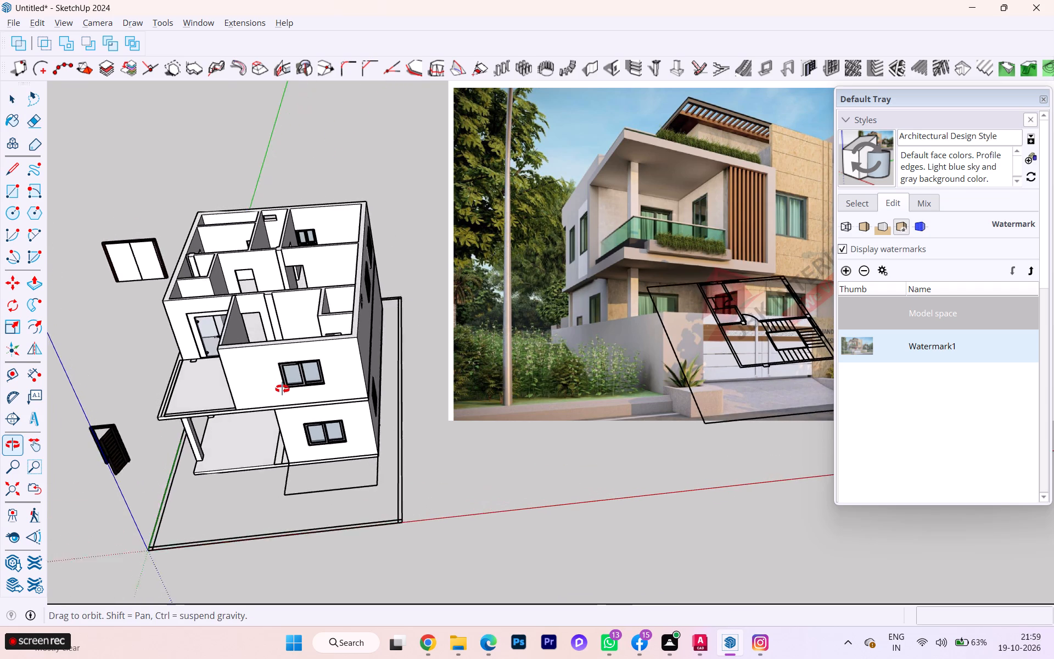
middle_click_drag(282, 389, 294, 395)
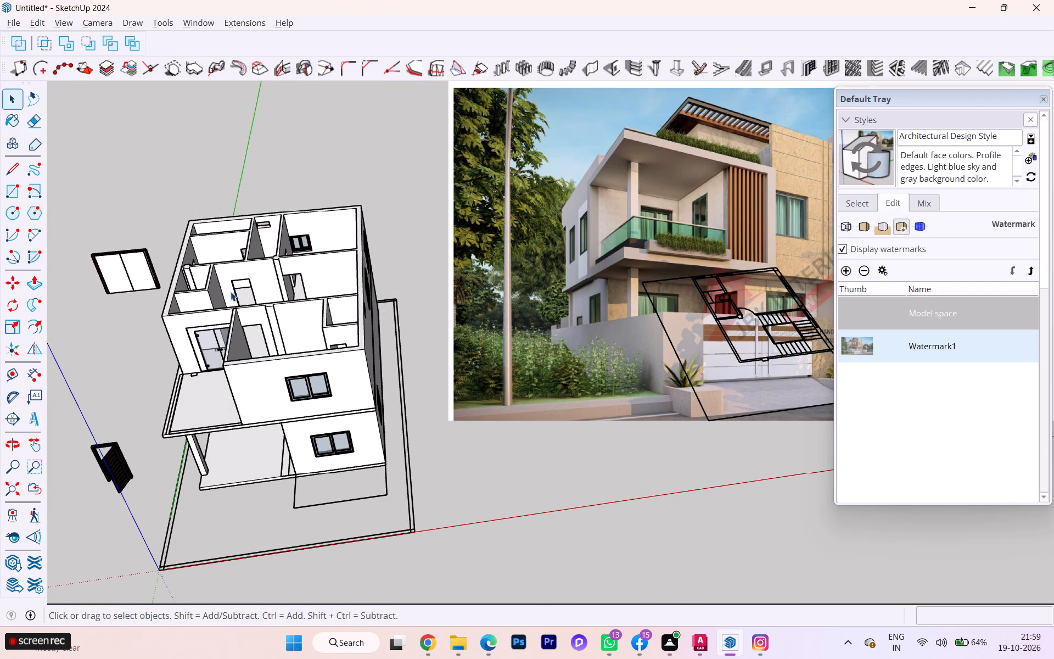
scroll(353, 291, "down", 2)
middle_click_drag(349, 290, 235, 288)
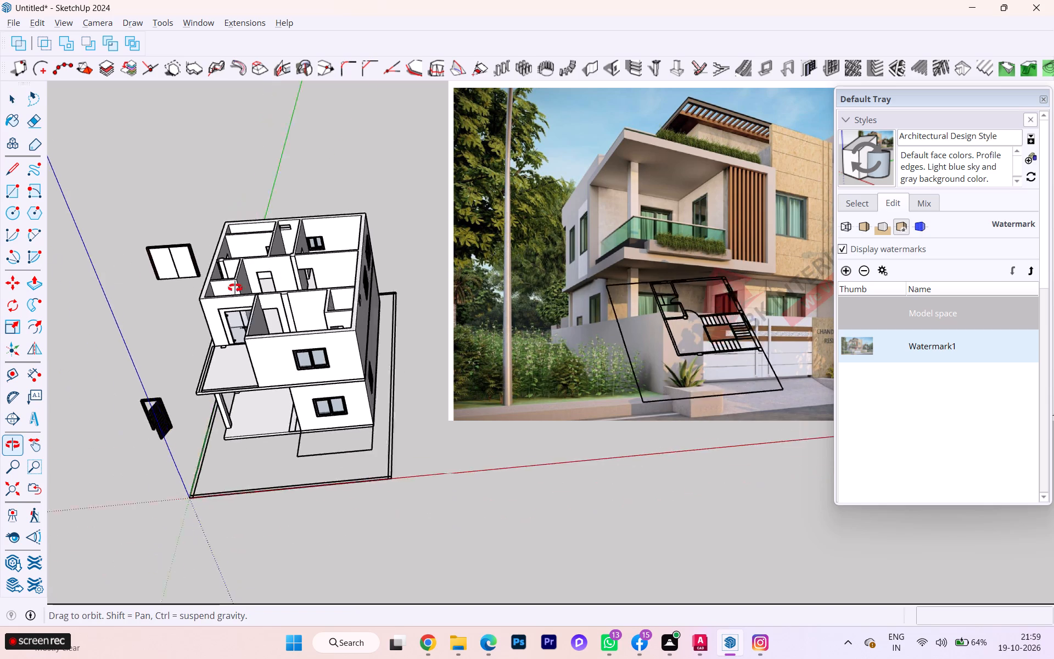
middle_click_drag(235, 288, 282, 276)
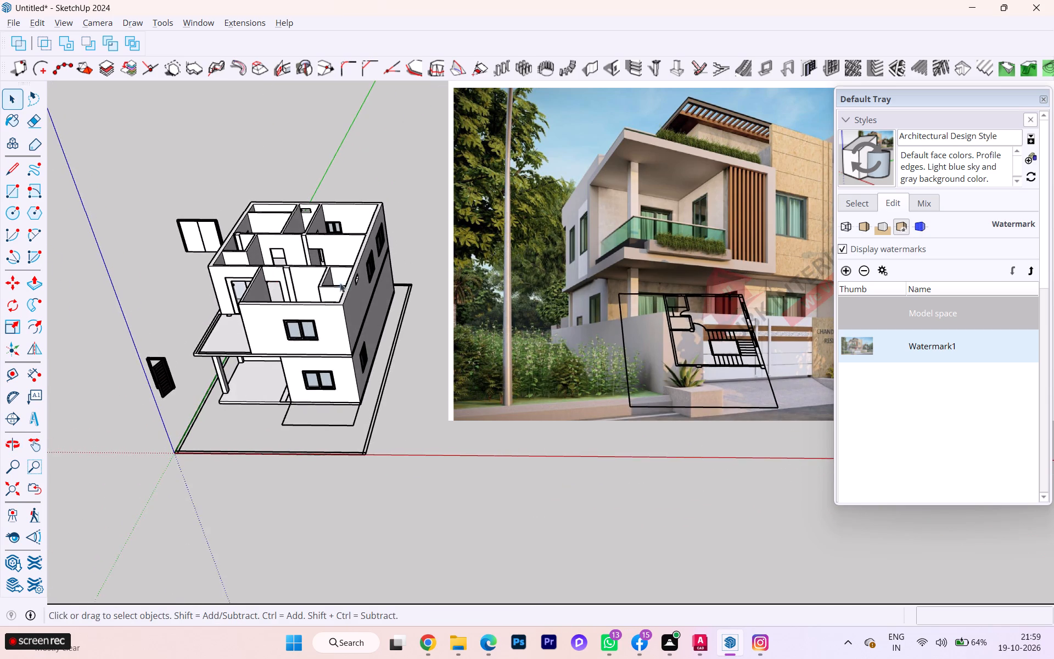
Examine the upper-floor side wall's windows and its small ventilator opening up close.
scroll(341, 289, "up", 1)
scroll(341, 289, "down", 2)
scroll(341, 289, "up", 7)
scroll(374, 288, "down", 1)
scroll(374, 287, "up", 4)
scroll(358, 275, "down", 3)
scroll(358, 275, "up", 1)
middle_click_drag(343, 287, 261, 283)
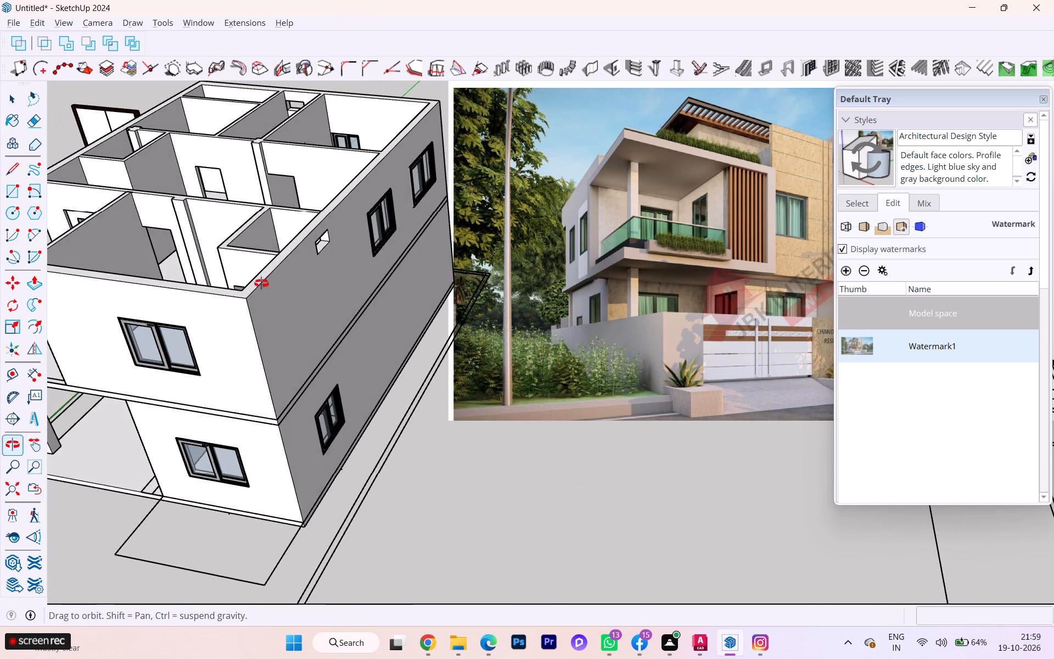
middle_click_drag(261, 283, 256, 280)
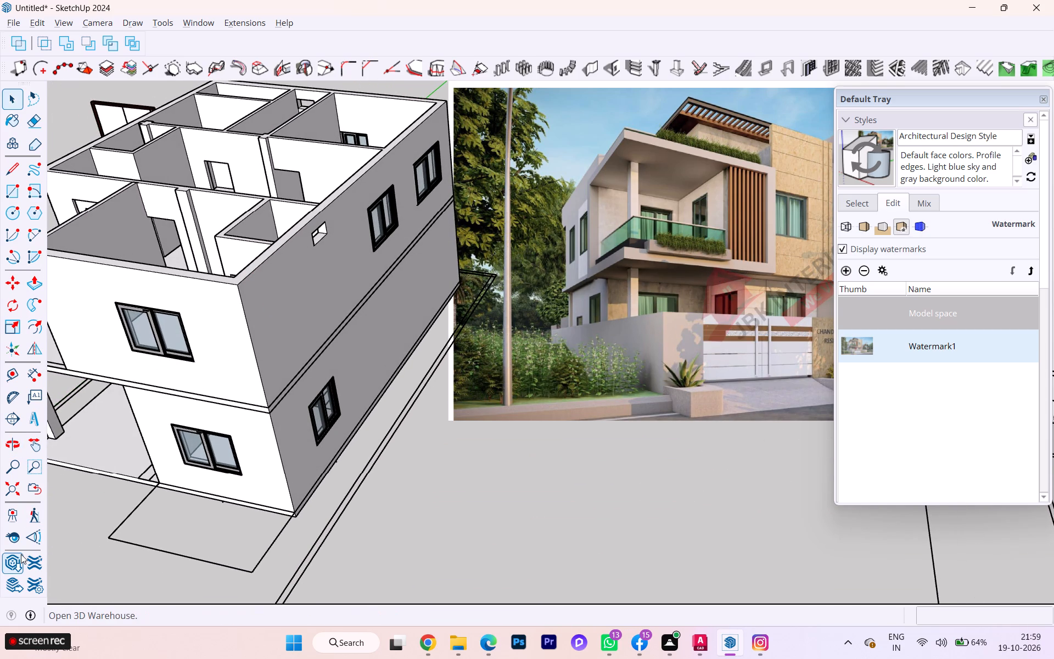
Search 3D Warehouse for VENTILATOR models.
left_click(21, 559)
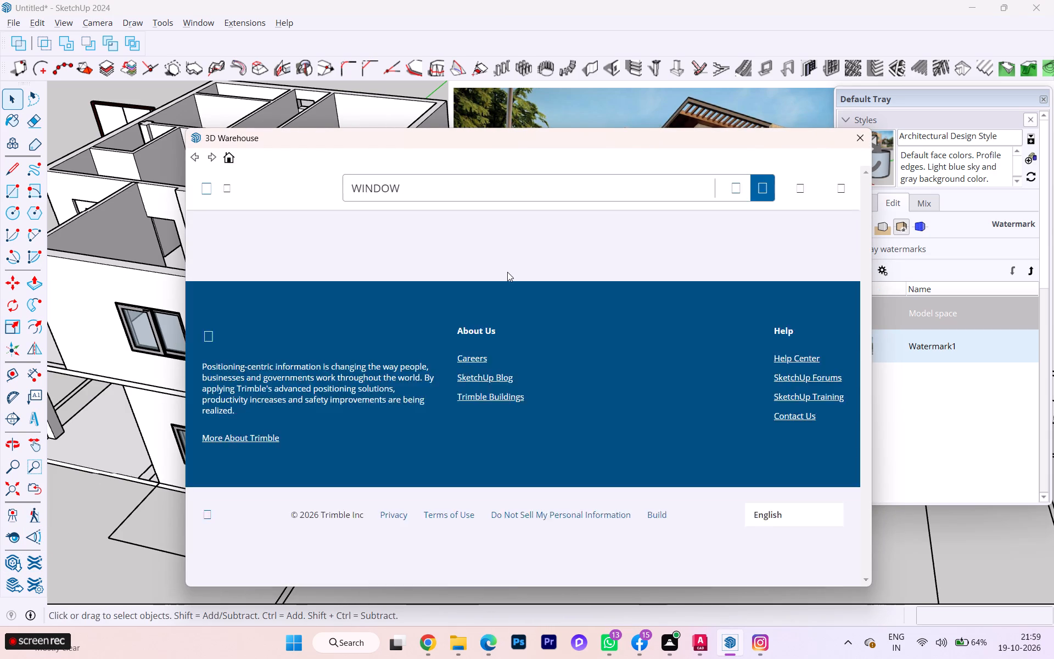
left_click(691, 187)
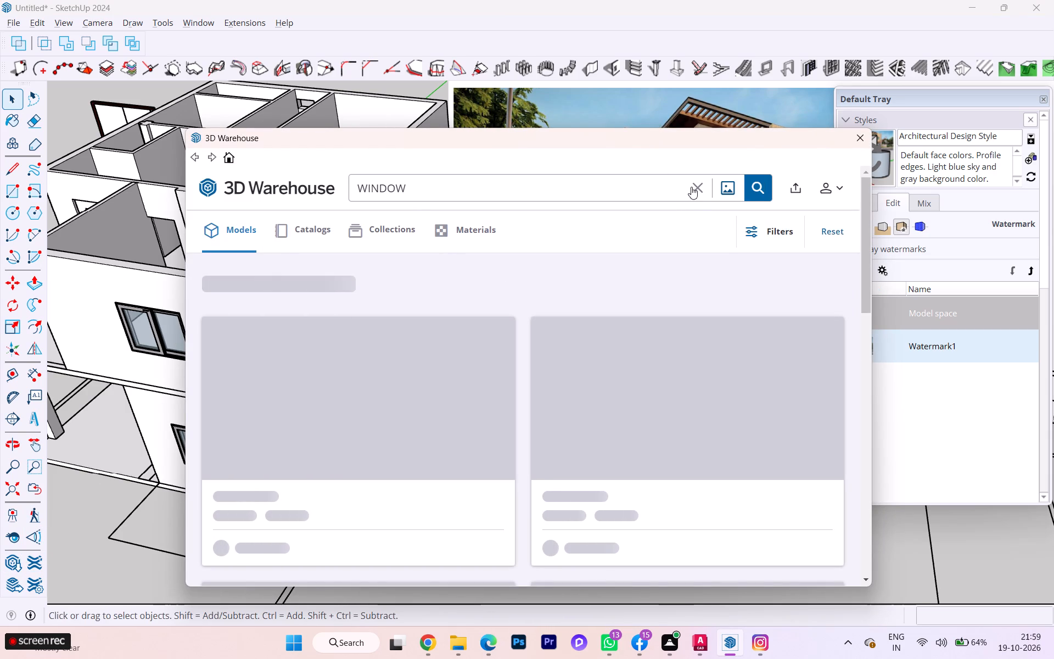
type("VENT")
type("IL")
type("ATO")
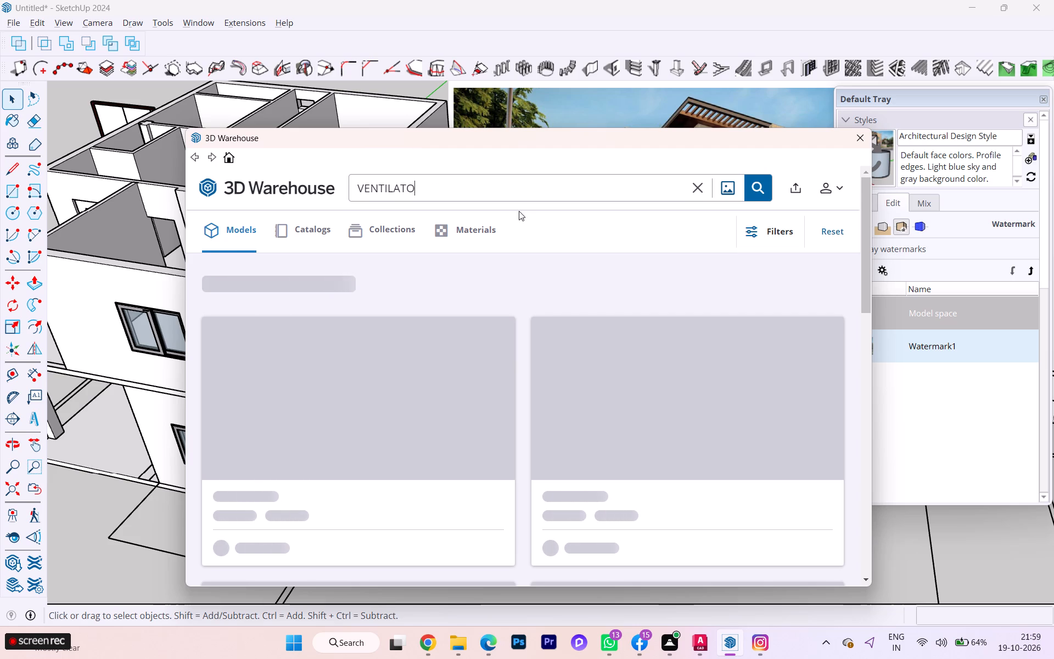
key("r")
key("Return")
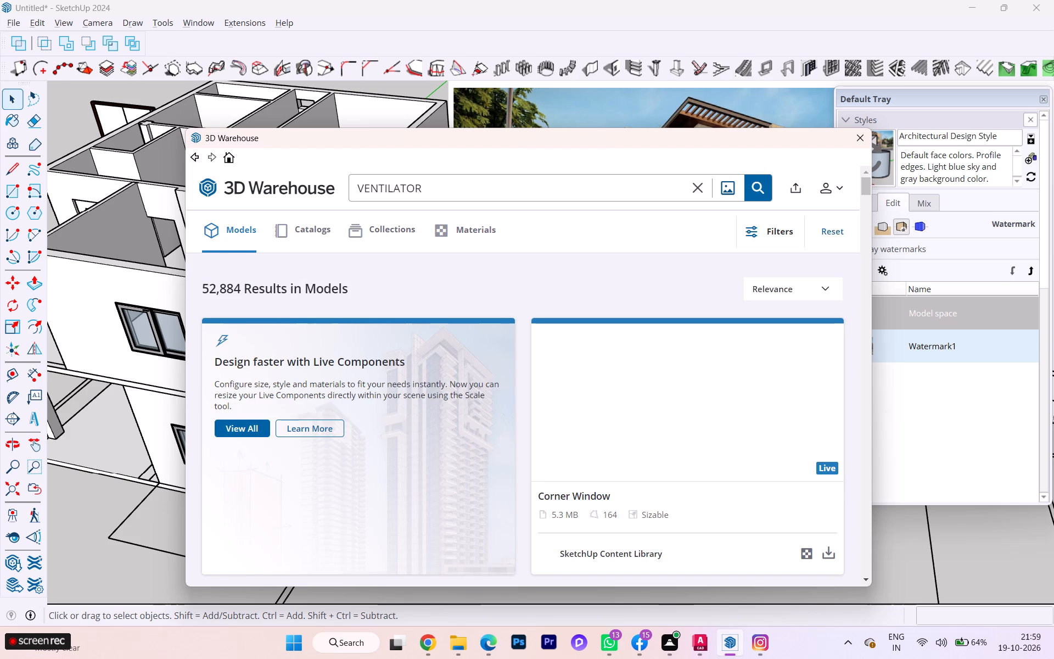
Look through the VENTILATOR model results for a small louvred ventilator that suits the upper-floor wall opening.
scroll(517, 175, "down", 2)
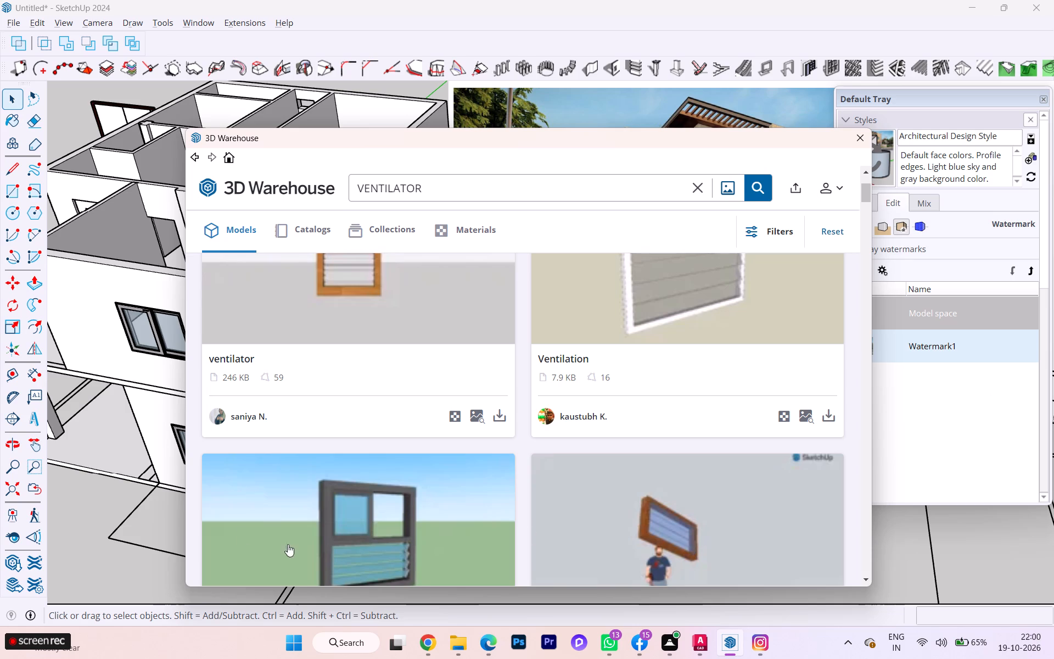
scroll(392, 395, "down", 6)
scroll(392, 395, "up", 4)
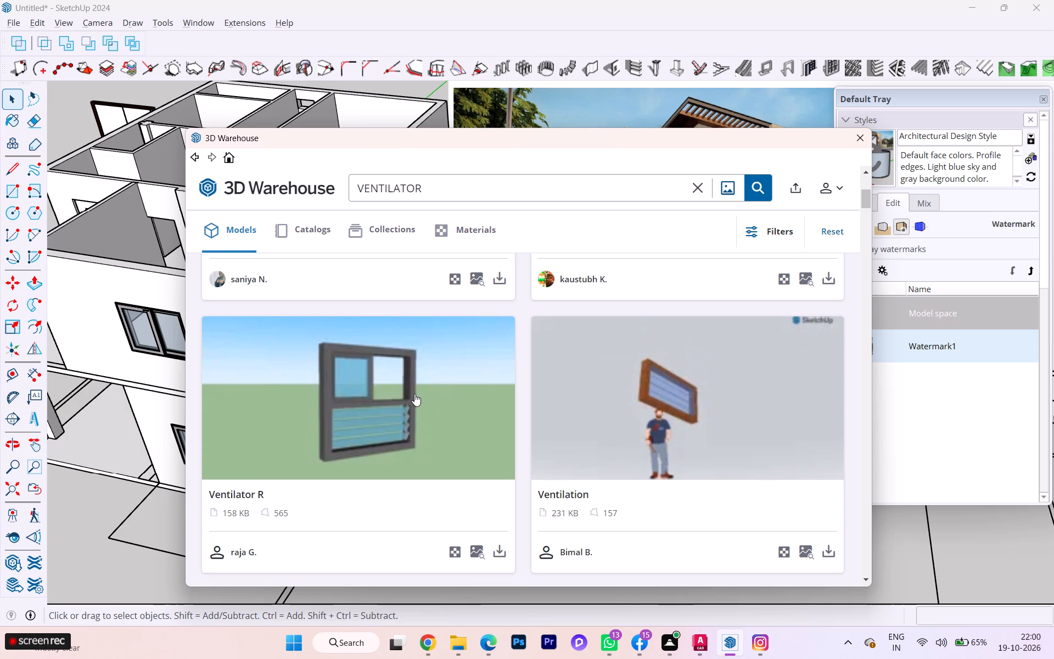
scroll(529, 395, "down", 1)
scroll(529, 395, "up", 1)
scroll(529, 396, "down", 2)
scroll(535, 398, "up", 2)
scroll(539, 400, "down", 2)
scroll(541, 400, "up", 2)
scroll(542, 400, "down", 5)
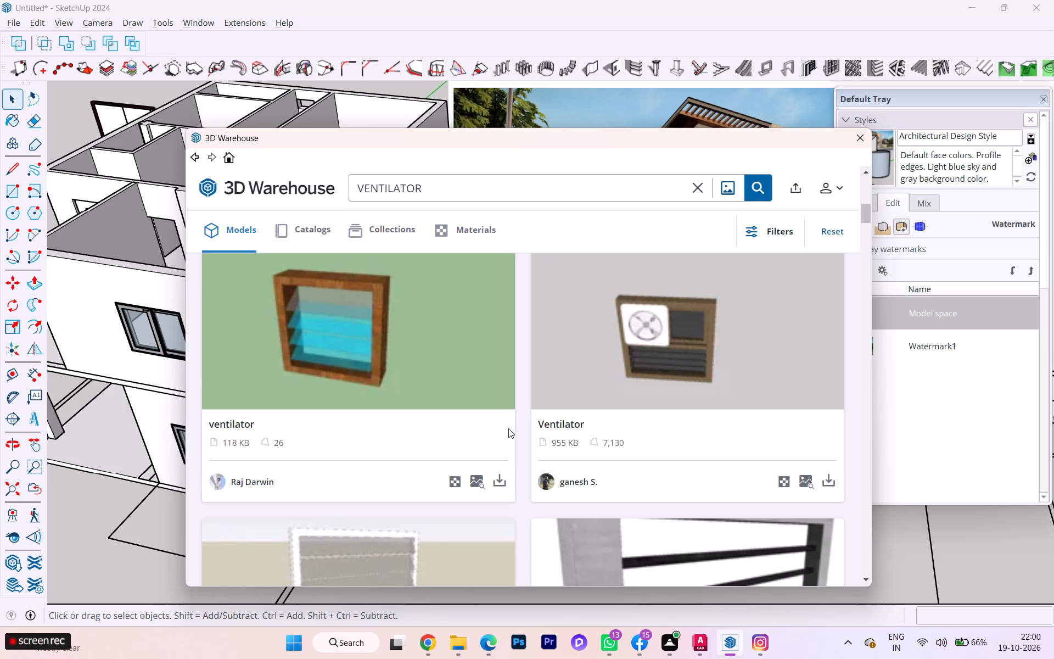
scroll(607, 302, "down", 3)
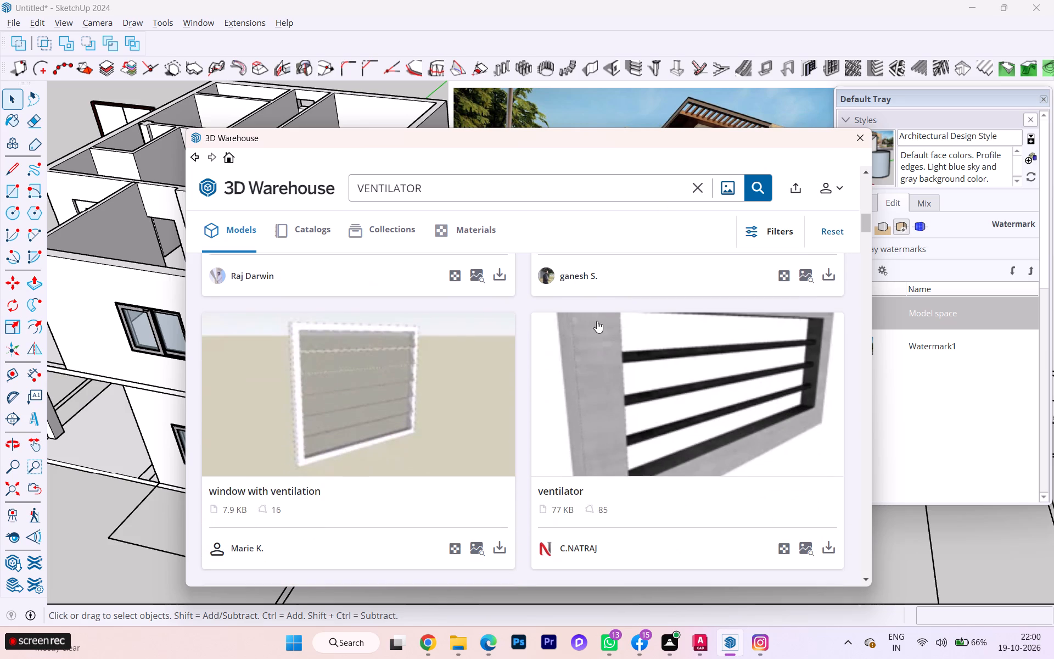
scroll(457, 426, "down", 2)
scroll(453, 428, "up", 1)
scroll(452, 428, "down", 5)
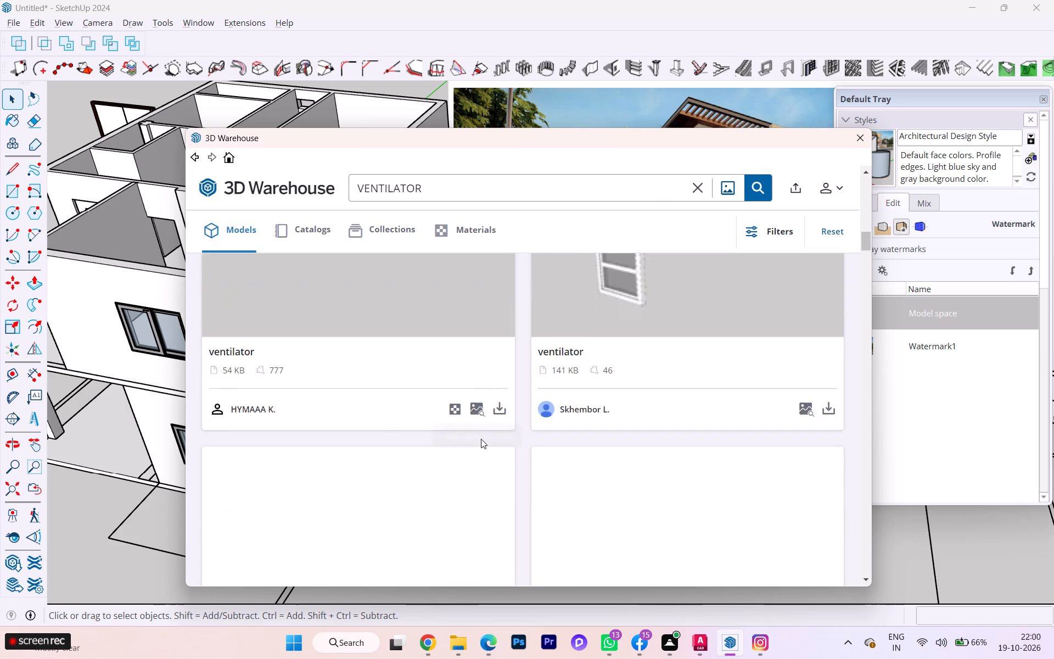
scroll(481, 437, "down", 4)
scroll(481, 437, "up", 3)
scroll(476, 432, "down", 4)
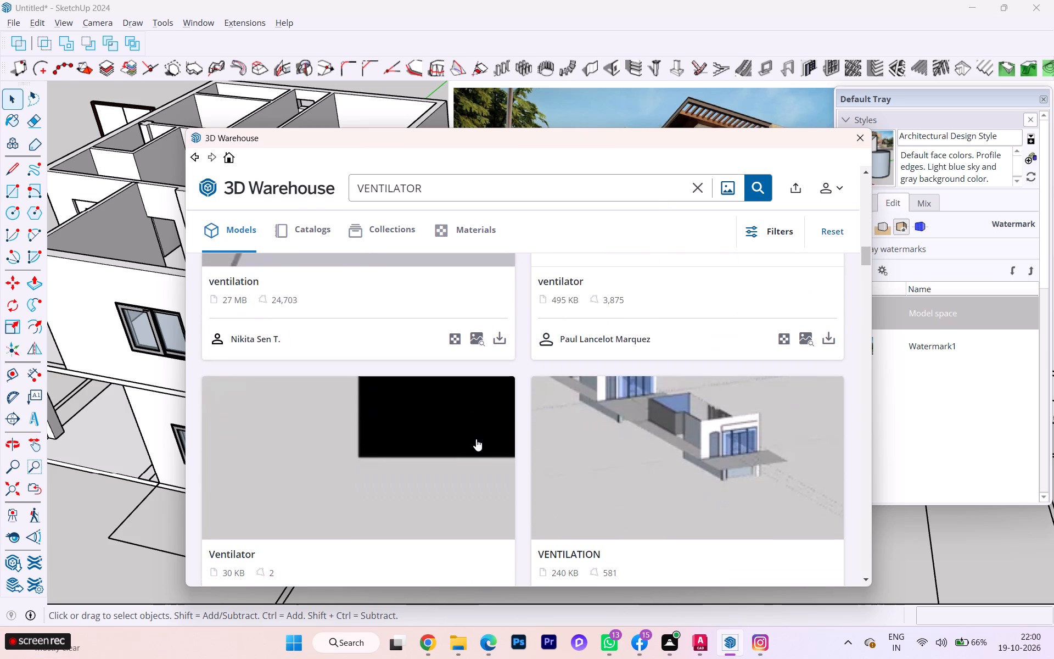
scroll(492, 423, "down", 2)
scroll(542, 409, "down", 3)
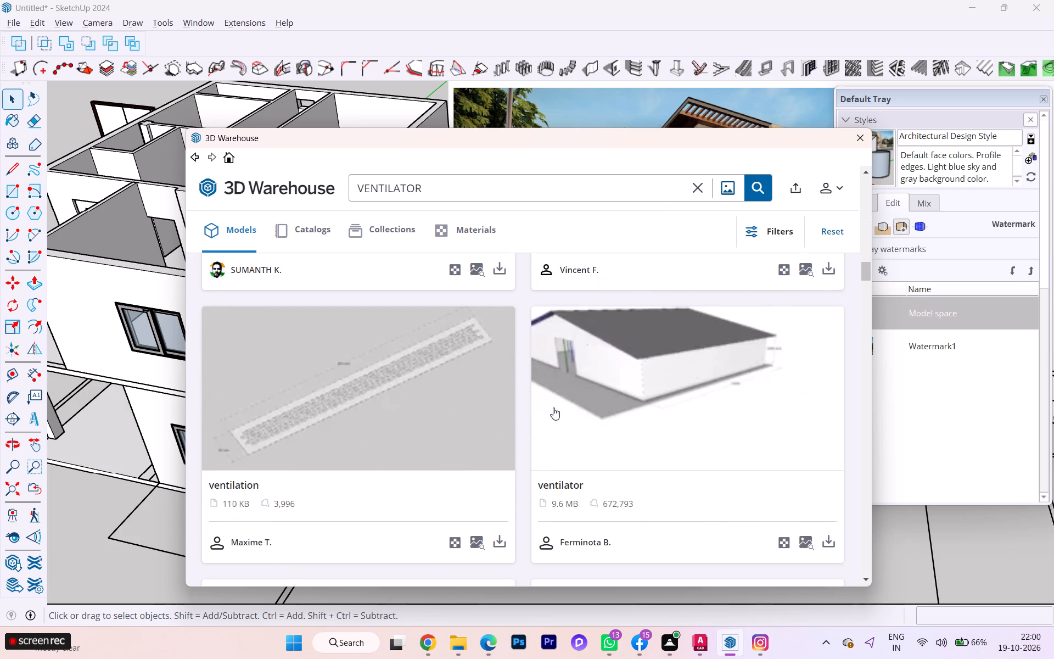
scroll(508, 420, "down", 2)
scroll(580, 411, "up", 2)
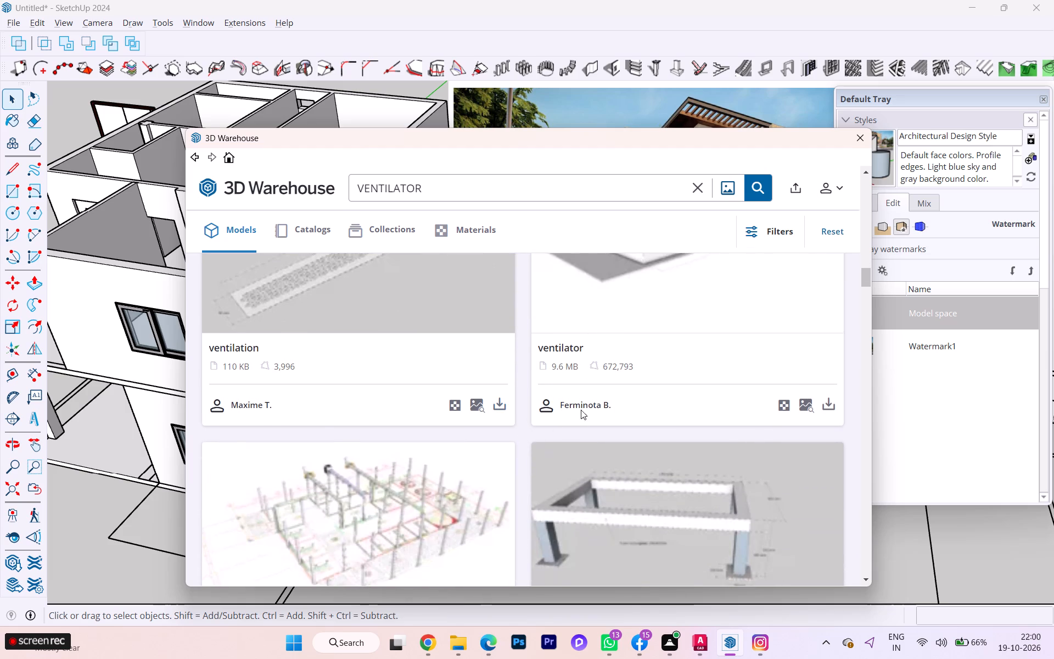
scroll(581, 410, "up", 2)
scroll(581, 409, "down", 2)
scroll(581, 409, "up", 2)
scroll(581, 409, "down", 1)
scroll(581, 409, "up", 3)
scroll(581, 409, "down", 1)
scroll(581, 409, "up", 2)
scroll(581, 409, "down", 7)
scroll(581, 409, "up", 1)
scroll(581, 409, "down", 2)
scroll(581, 409, "up", 1)
scroll(581, 409, "down", 6)
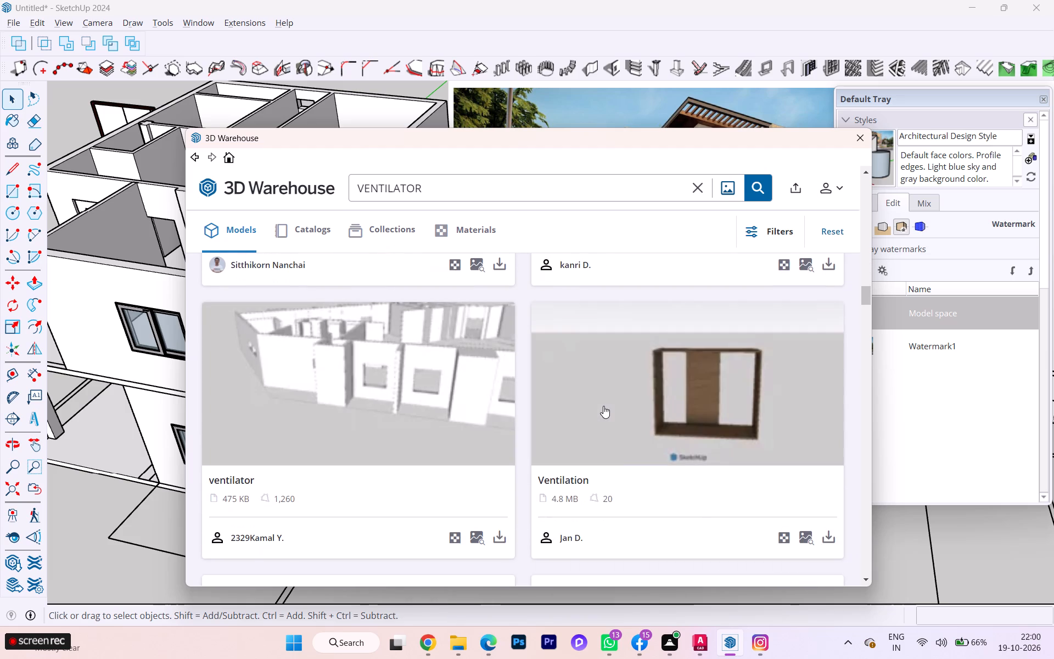
scroll(607, 407, "down", 6)
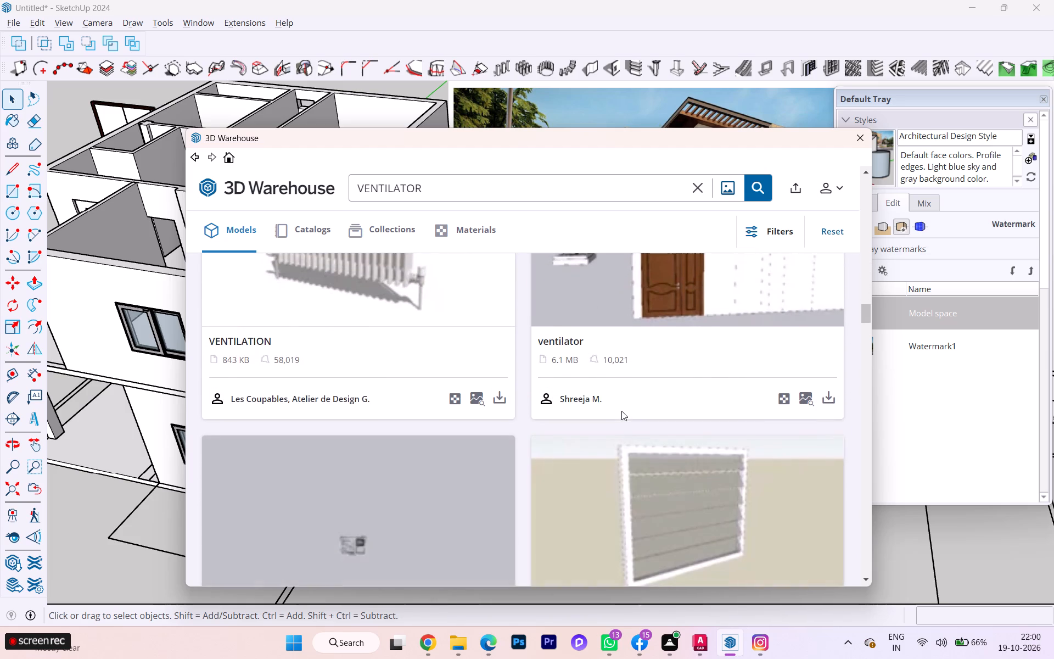
scroll(621, 411, "down", 8)
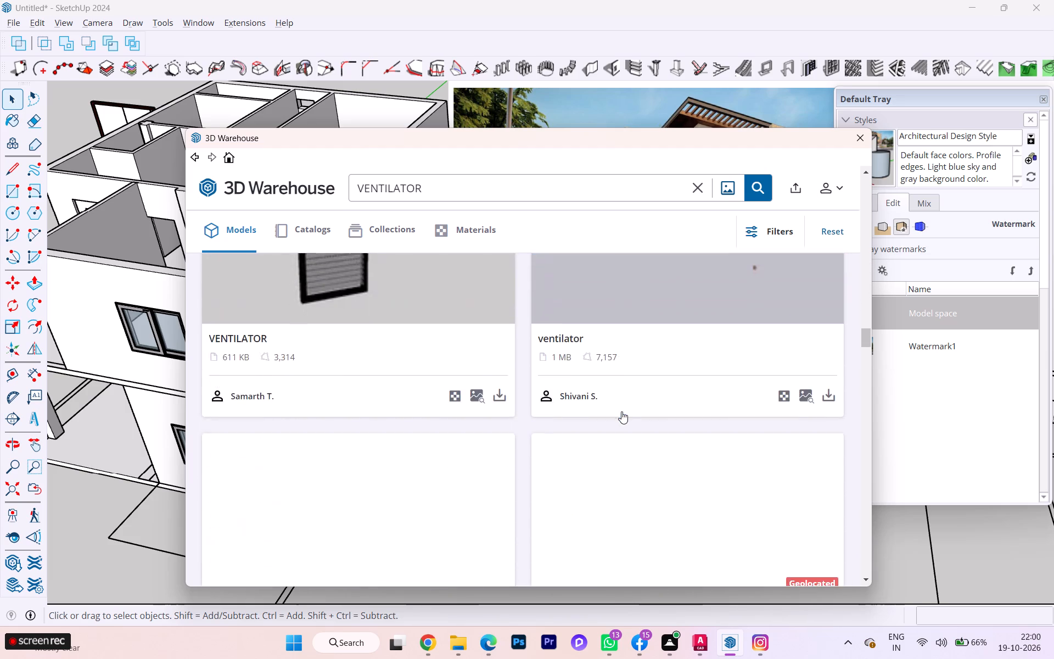
scroll(621, 411, "down", 5)
scroll(621, 411, "up", 6)
scroll(621, 411, "down", 2)
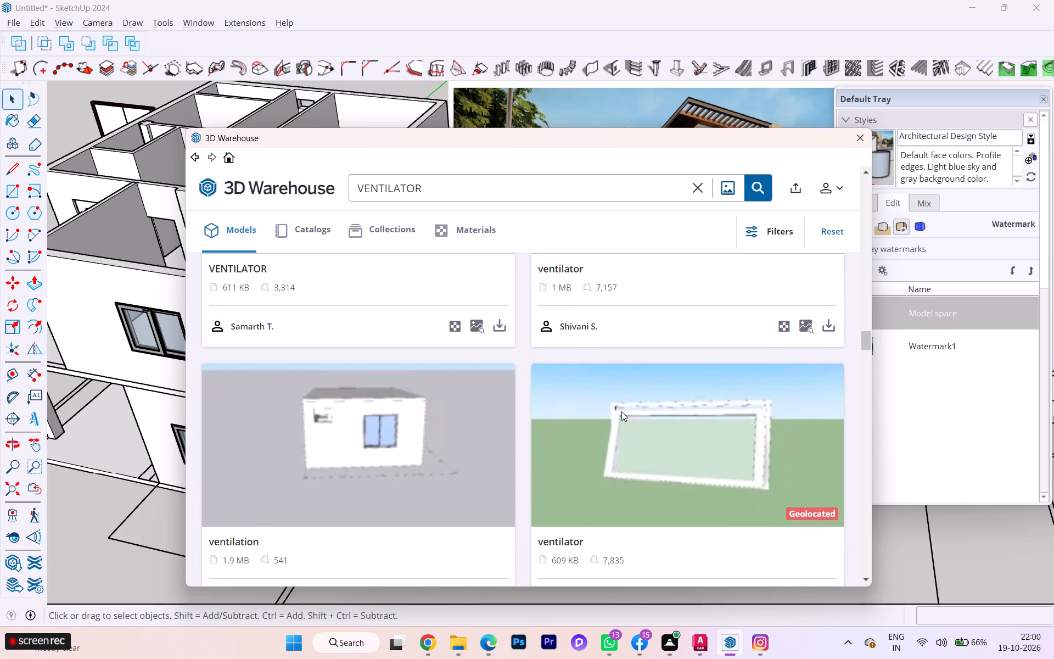
scroll(621, 411, "down", 1)
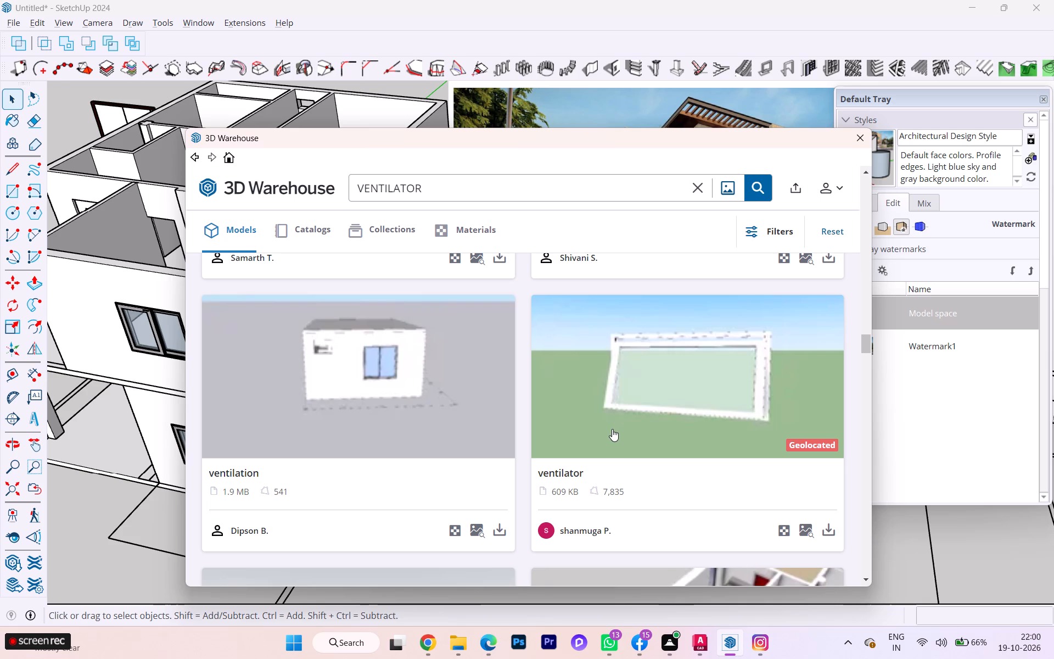
scroll(614, 420, "down", 8)
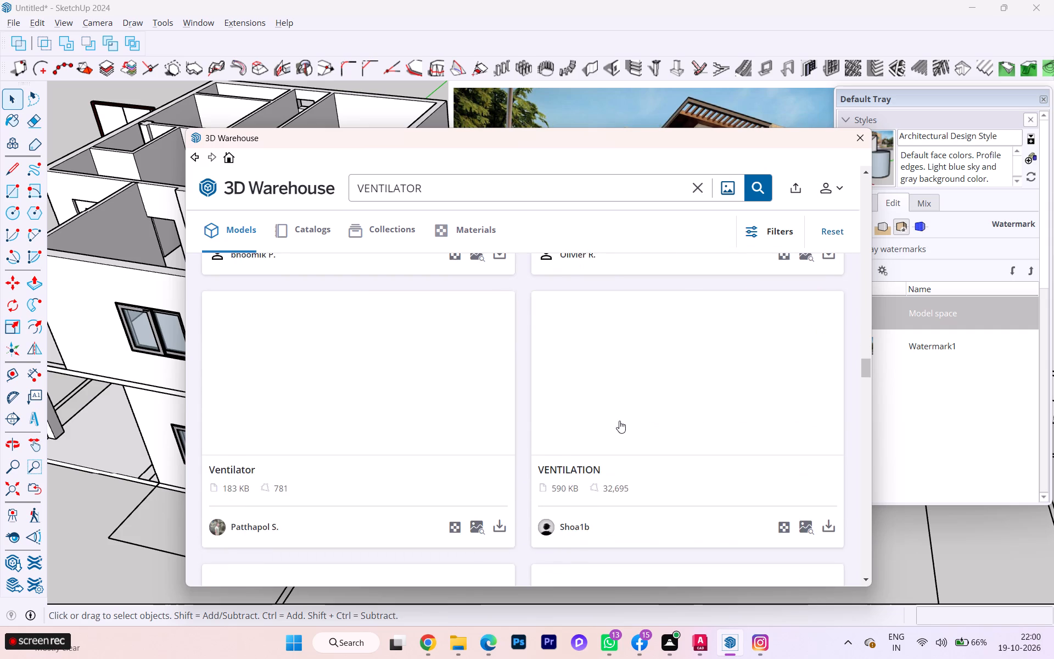
scroll(619, 420, "up", 3)
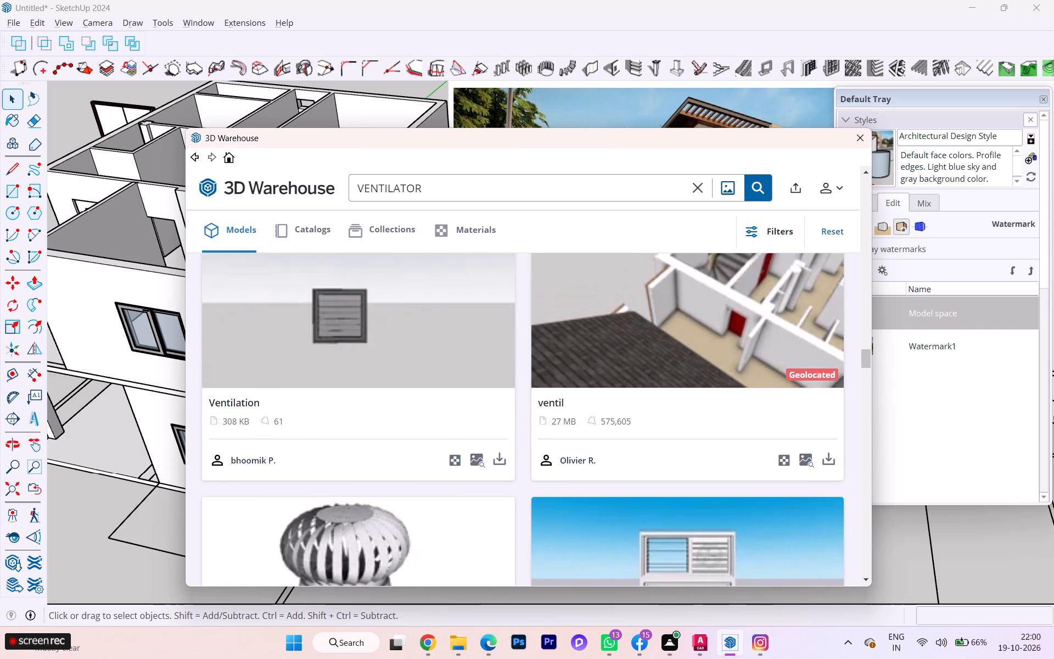
scroll(619, 420, "down", 1)
scroll(619, 420, "up", 1)
scroll(619, 423, "down", 4)
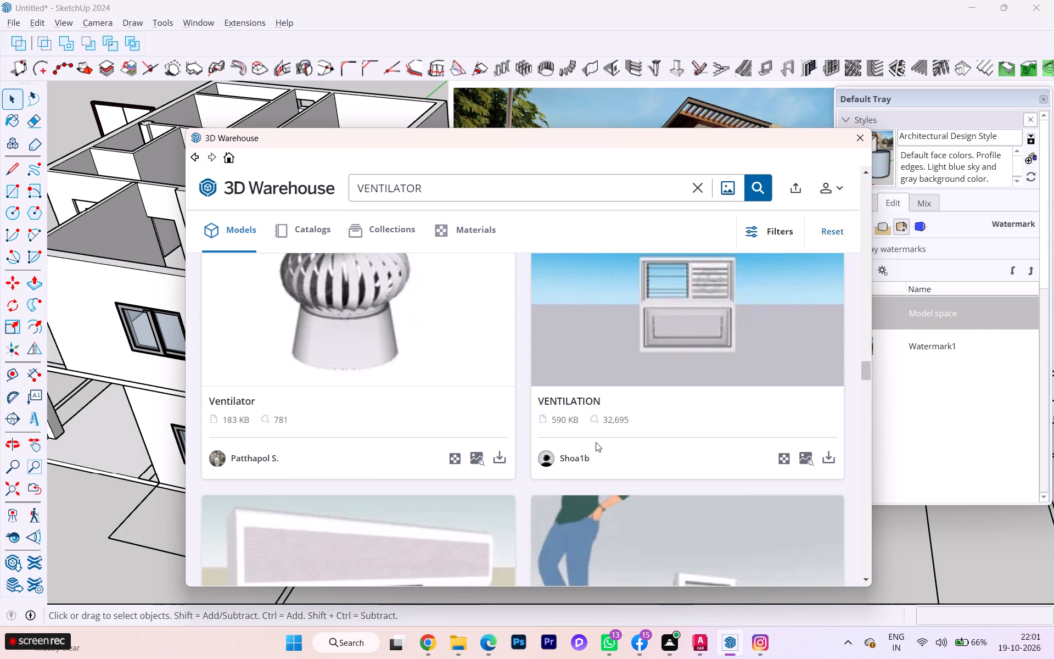
scroll(677, 383, "down", 1)
scroll(684, 384, "up", 2)
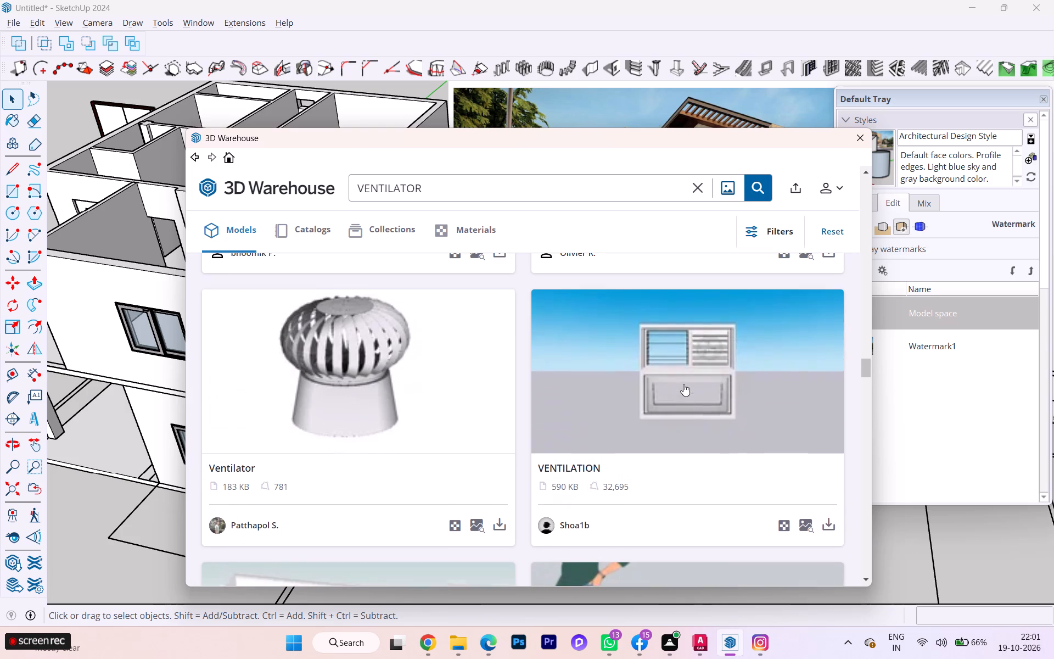
scroll(738, 378, "down", 2)
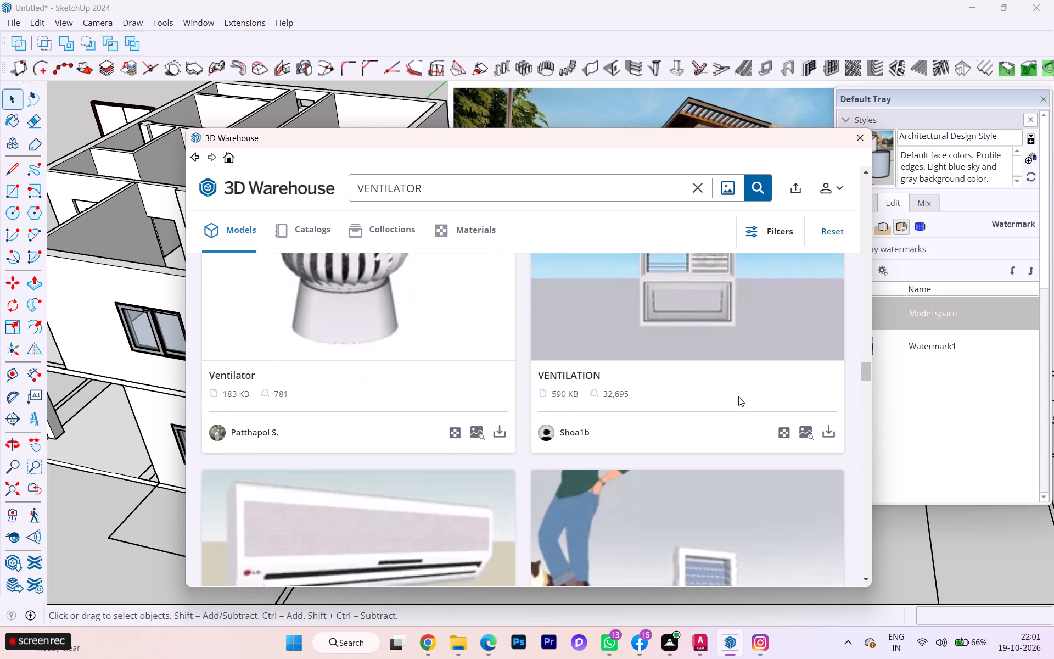
scroll(739, 400, "down", 4)
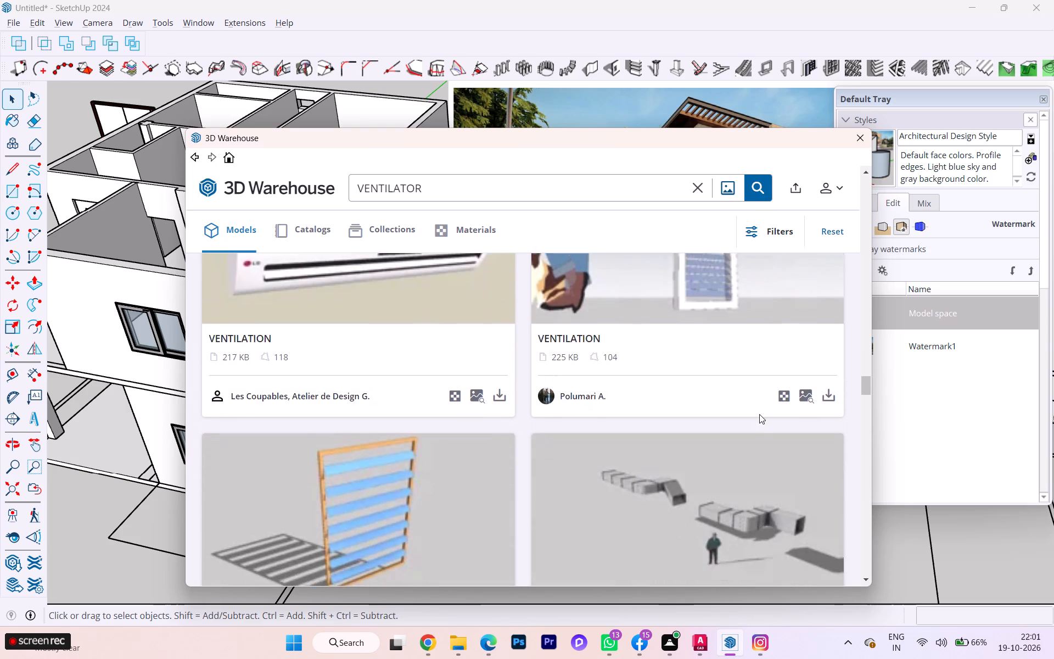
scroll(759, 414, "down", 3)
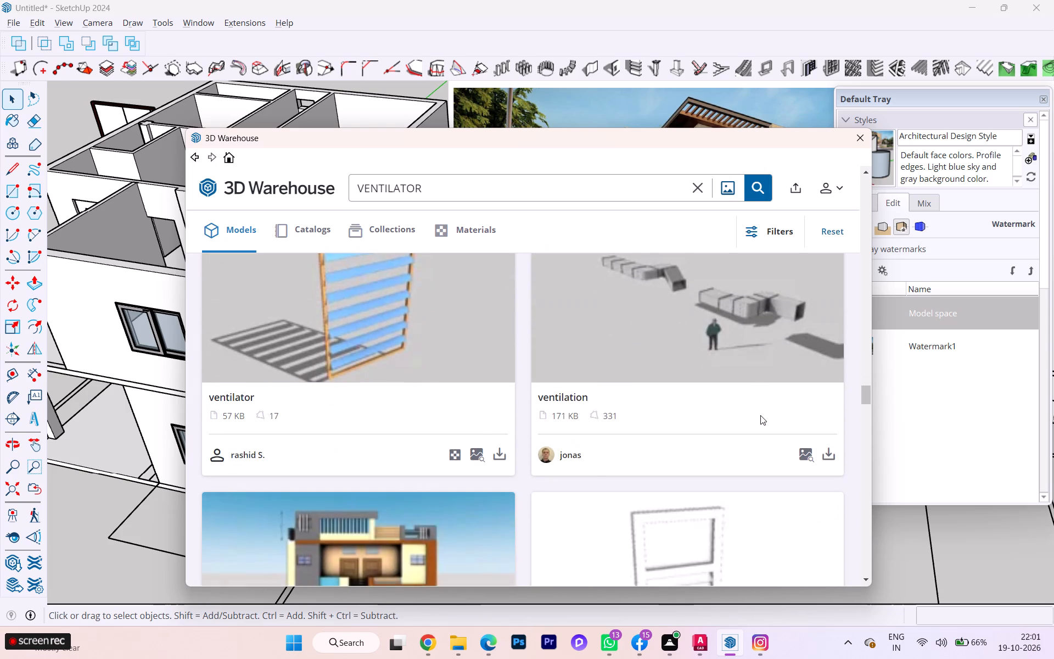
scroll(761, 417, "down", 8)
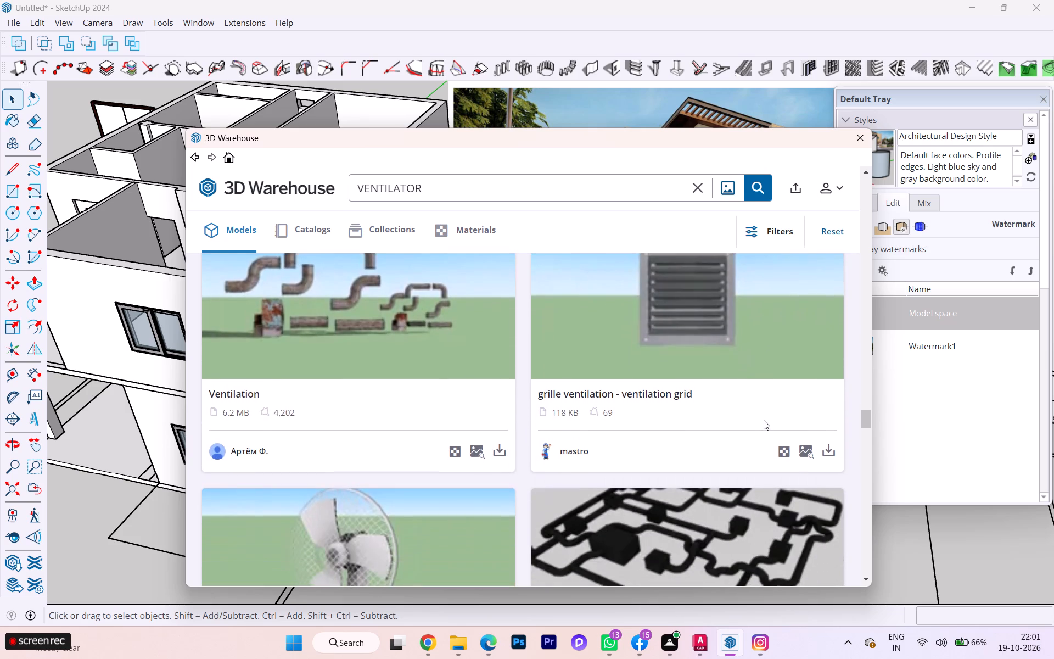
scroll(764, 420, "down", 3)
scroll(764, 420, "up", 3)
scroll(765, 423, "down", 3)
scroll(736, 465, "down", 1)
scroll(736, 465, "up", 1)
scroll(736, 465, "down", 3)
scroll(730, 463, "up", 1)
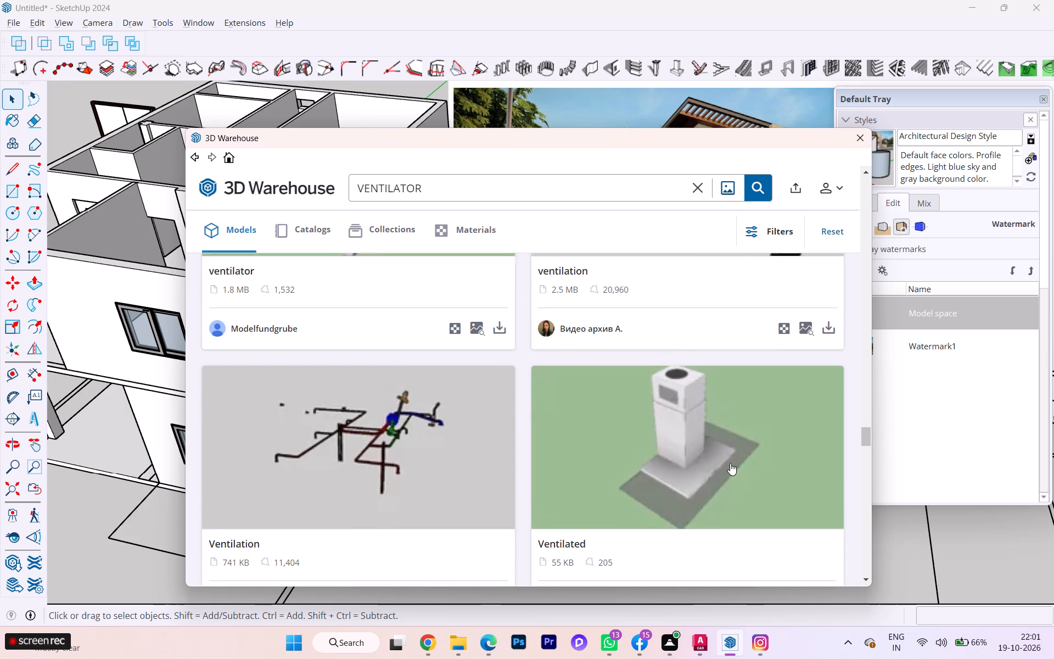
scroll(730, 463, "down", 4)
scroll(730, 463, "up", 7)
scroll(730, 463, "down", 2)
scroll(730, 462, "up", 2)
scroll(730, 462, "down", 1)
scroll(730, 462, "up", 2)
scroll(730, 462, "down", 12)
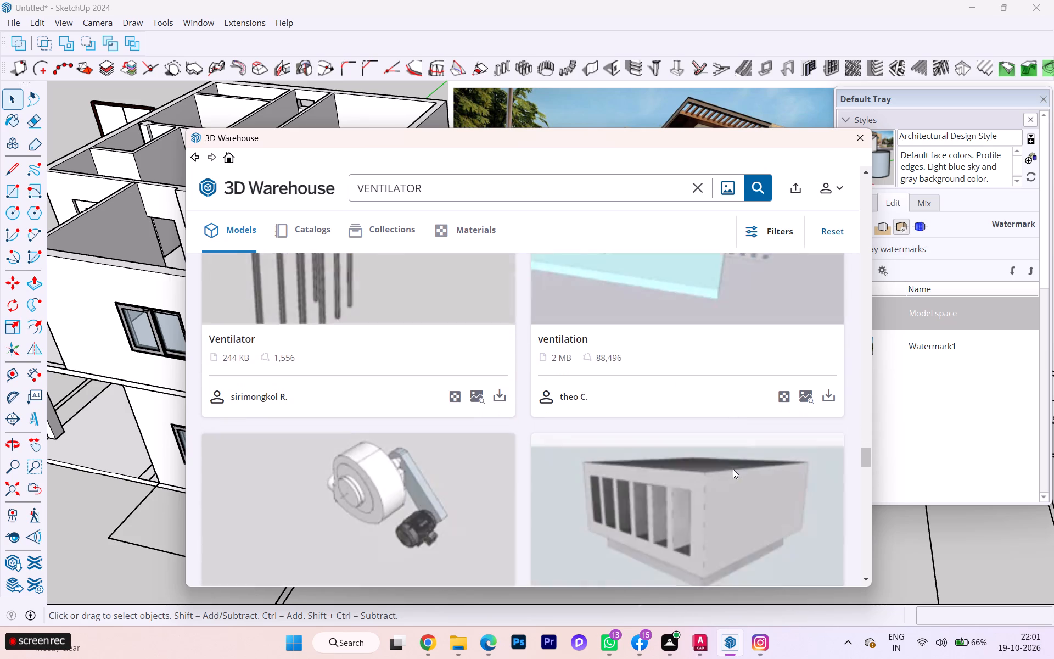
scroll(732, 468, "down", 1)
scroll(732, 468, "up", 3)
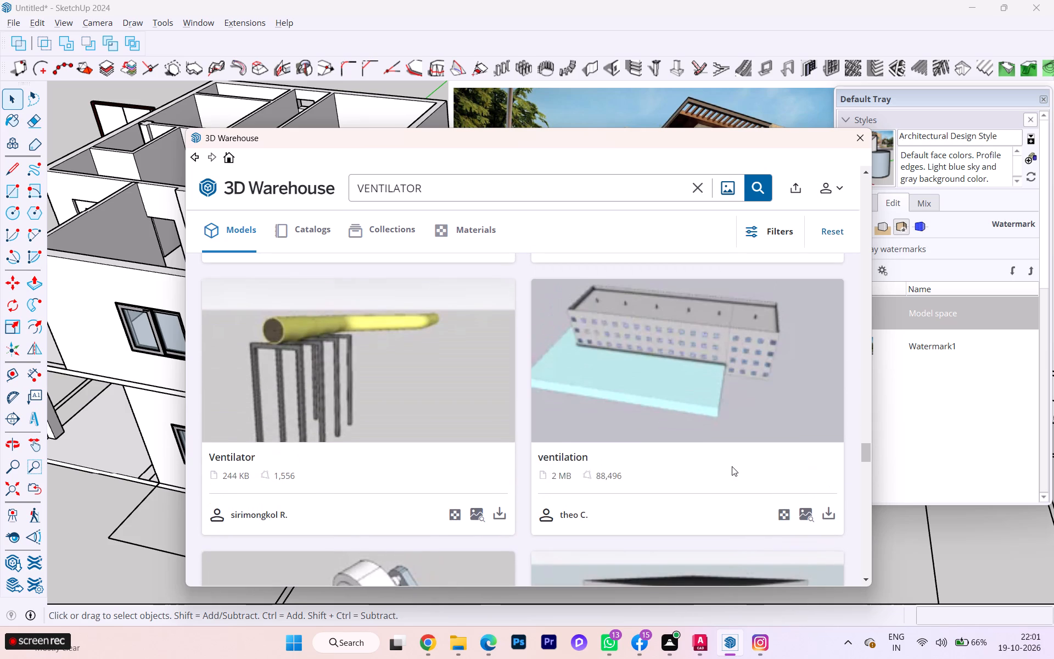
scroll(732, 466, "down", 8)
scroll(734, 467, "up", 1)
scroll(735, 467, "down", 2)
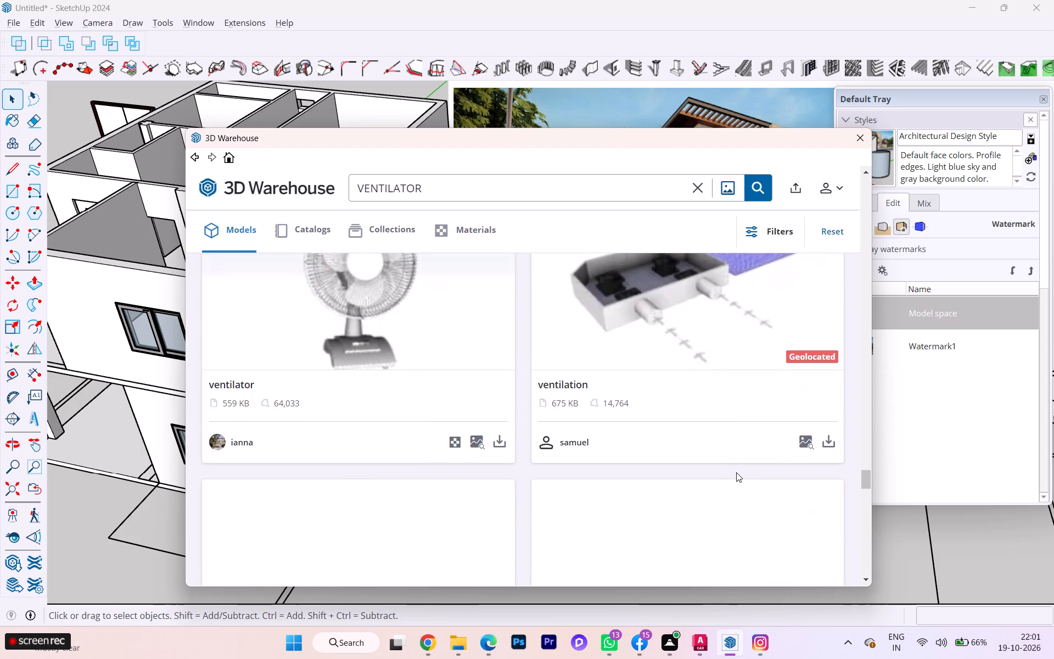
scroll(736, 472, "down", 3)
scroll(736, 472, "up", 1)
scroll(737, 473, "down", 4)
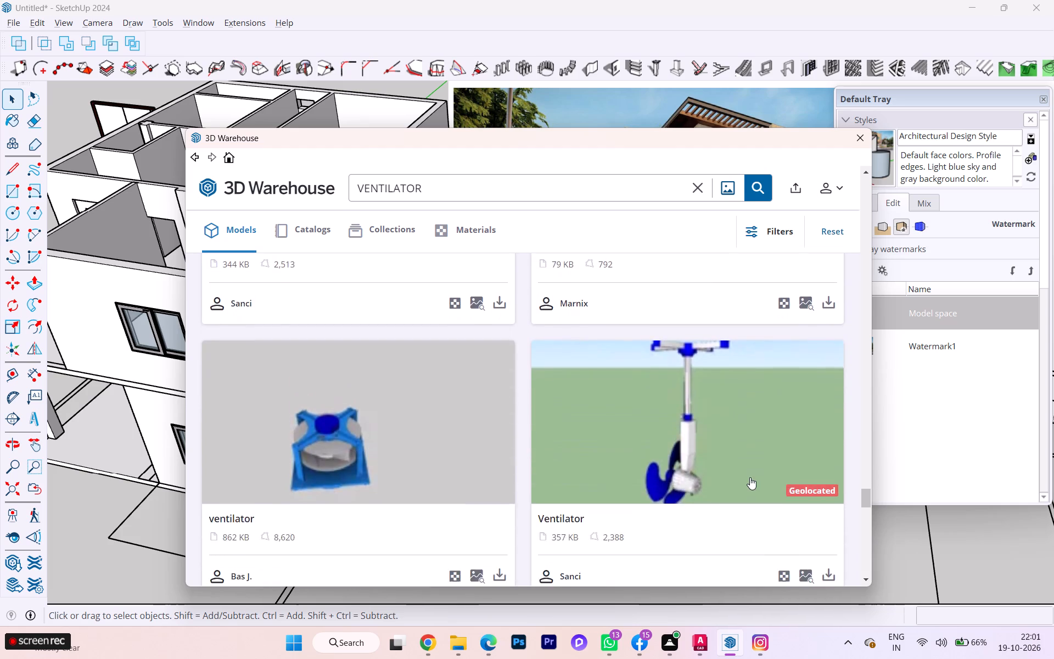
scroll(750, 477, "down", 2)
Look back through the VENTILATOR model results to the first matches for a louvred ventilator suited to the small wall opening.
scroll(758, 483, "up", 5)
scroll(754, 449, "down", 2)
scroll(754, 449, "up", 6)
scroll(725, 446, "down", 1)
scroll(725, 446, "up", 2)
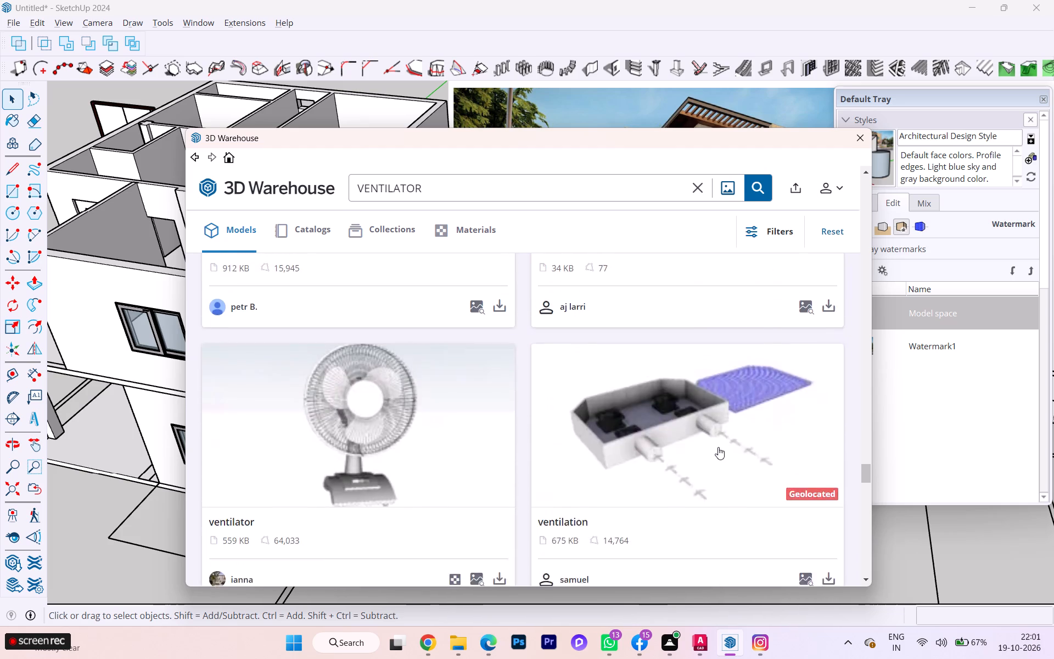
scroll(716, 447, "down", 8)
scroll(713, 446, "up", 1)
scroll(713, 446, "down", 1)
scroll(713, 446, "up", 2)
scroll(709, 446, "down", 1)
scroll(709, 446, "up", 7)
scroll(705, 445, "down", 1)
scroll(705, 445, "up", 2)
scroll(698, 443, "down", 1)
scroll(697, 443, "up", 2)
scroll(694, 442, "down", 1)
scroll(694, 442, "up", 2)
scroll(694, 442, "down", 4)
scroll(694, 442, "up", 6)
scroll(689, 439, "down", 2)
scroll(688, 437, "up", 2)
scroll(687, 437, "down", 1)
scroll(687, 437, "up", 7)
scroll(681, 434, "down", 6)
scroll(680, 434, "up", 7)
scroll(662, 431, "down", 1)
scroll(662, 431, "up", 2)
scroll(662, 431, "down", 1)
scroll(662, 431, "up", 4)
scroll(661, 431, "down", 1)
scroll(661, 431, "up", 2)
scroll(661, 431, "down", 2)
scroll(661, 431, "up", 1)
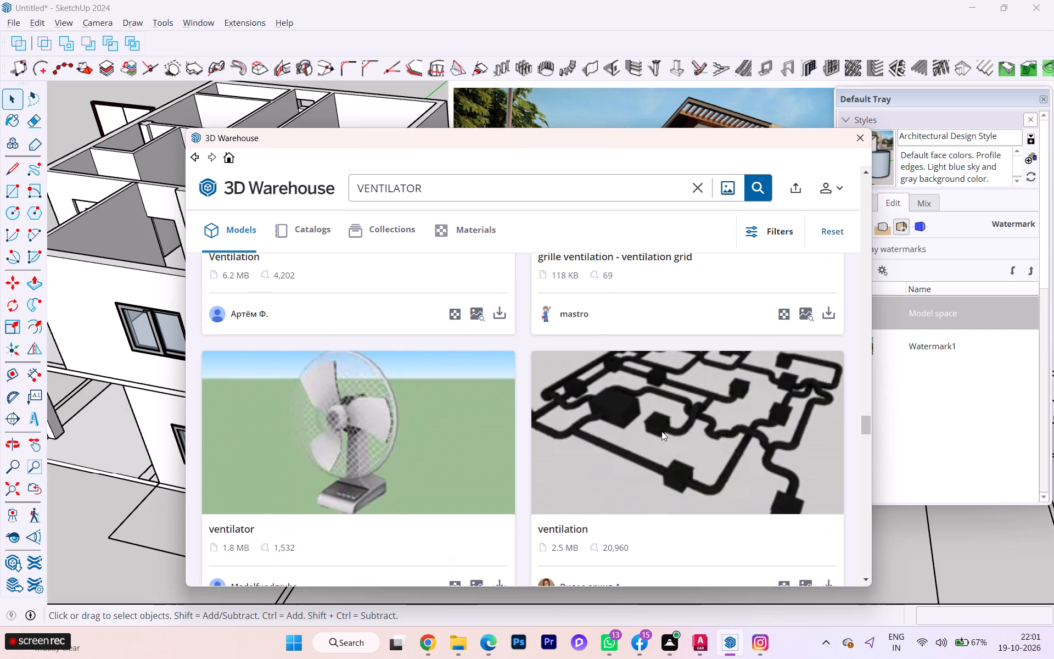
scroll(661, 431, "up", 2)
scroll(661, 431, "down", 3)
scroll(661, 431, "up", 2)
scroll(661, 431, "down", 1)
scroll(661, 431, "up", 4)
scroll(661, 431, "down", 5)
scroll(661, 431, "up", 13)
scroll(661, 431, "down", 2)
scroll(661, 431, "up", 4)
scroll(661, 431, "down", 3)
scroll(661, 431, "up", 1)
scroll(661, 431, "down", 3)
scroll(661, 431, "up", 2)
scroll(661, 431, "down", 1)
scroll(661, 431, "up", 3)
scroll(661, 431, "down", 1)
scroll(661, 431, "up", 5)
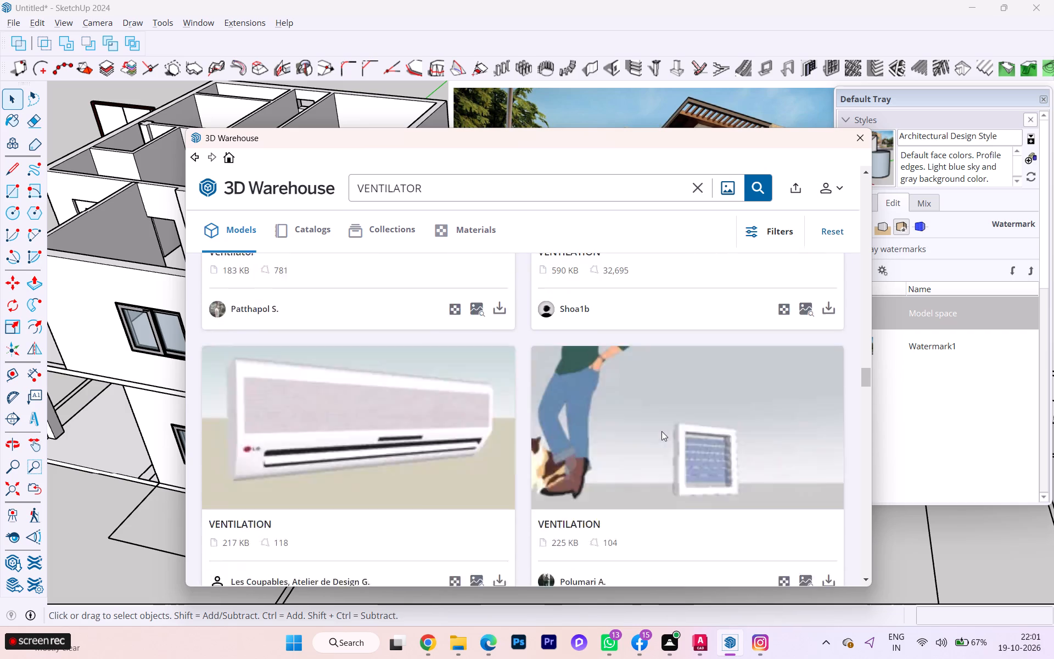
scroll(661, 431, "up", 4)
scroll(661, 431, "down", 4)
scroll(661, 431, "up", 1)
scroll(661, 431, "down", 5)
scroll(661, 431, "up", 4)
scroll(661, 431, "down", 1)
scroll(661, 431, "up", 4)
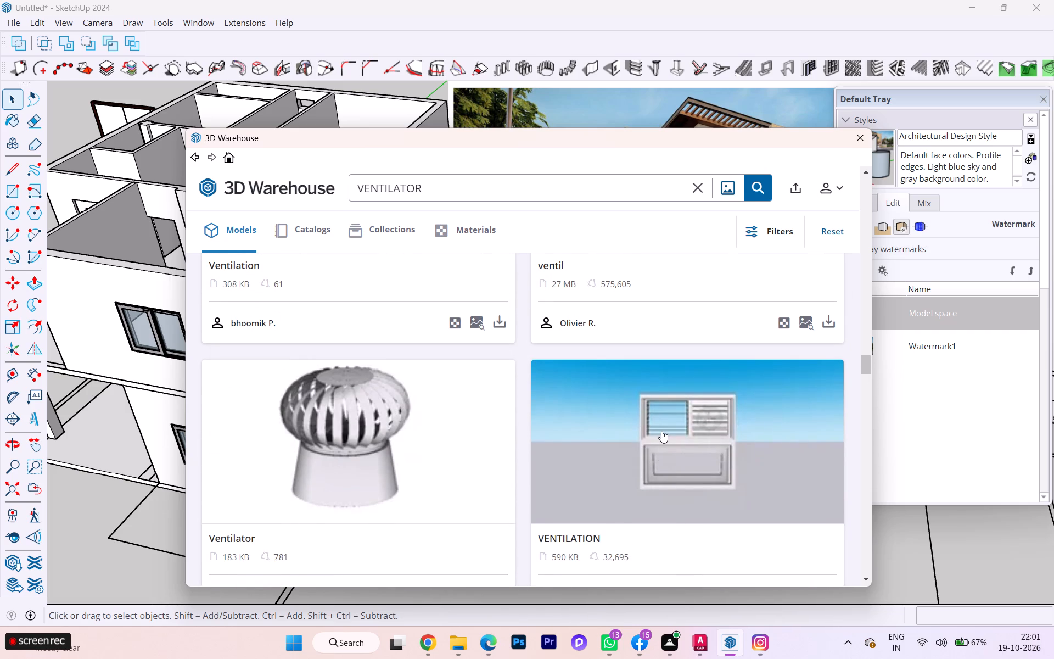
scroll(661, 431, "up", 16)
scroll(661, 431, "down", 1)
scroll(661, 431, "up", 1)
scroll(661, 431, "down", 1)
scroll(661, 431, "up", 2)
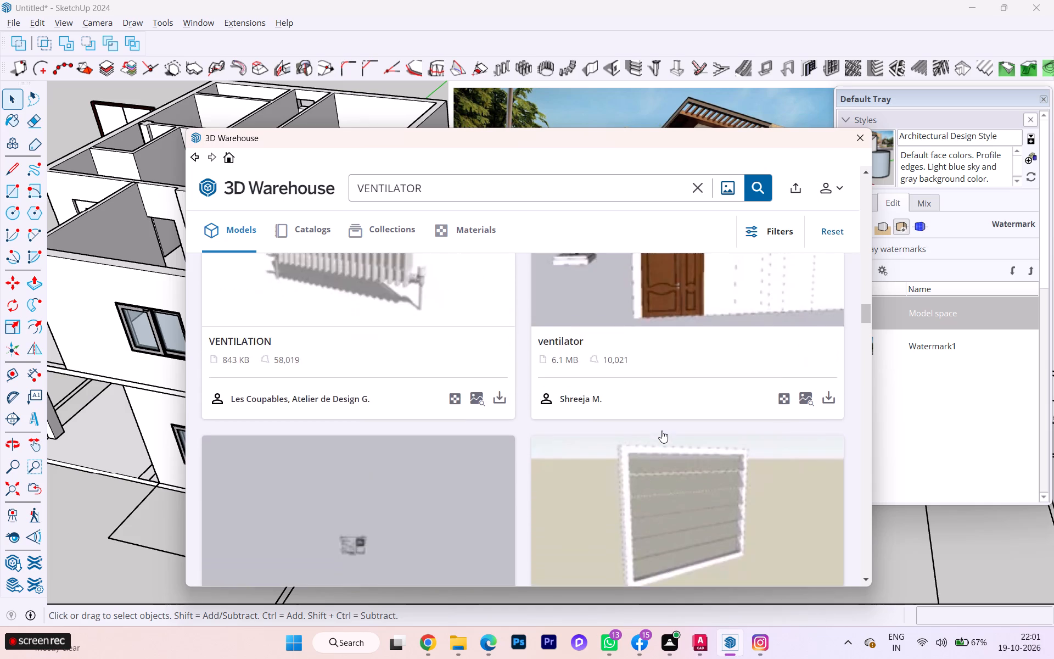
scroll(661, 431, "up", 9)
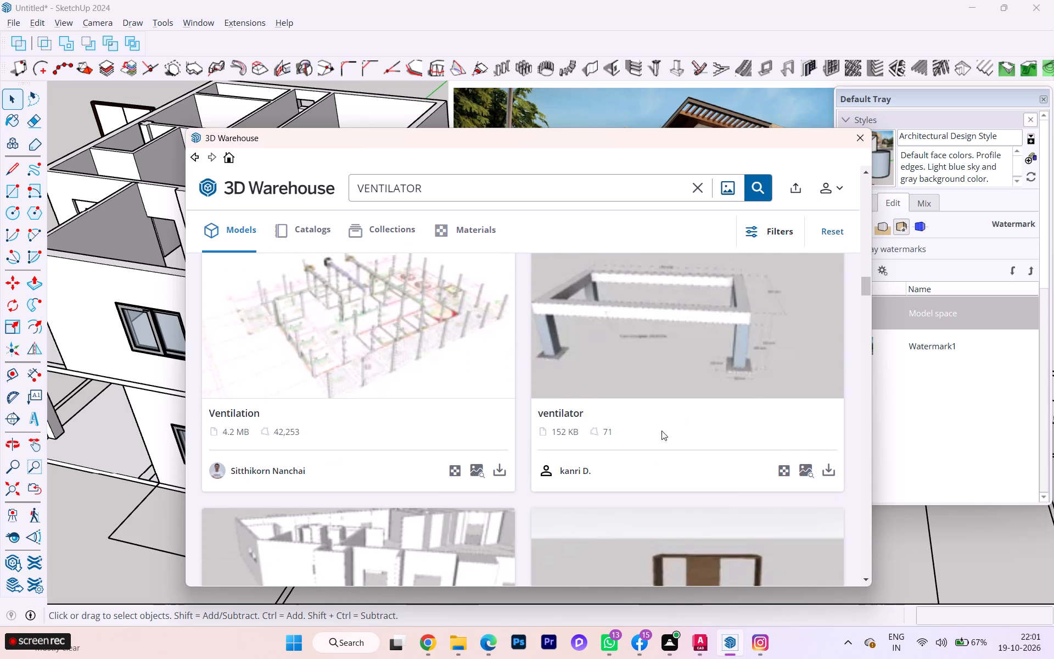
scroll(661, 431, "up", 5)
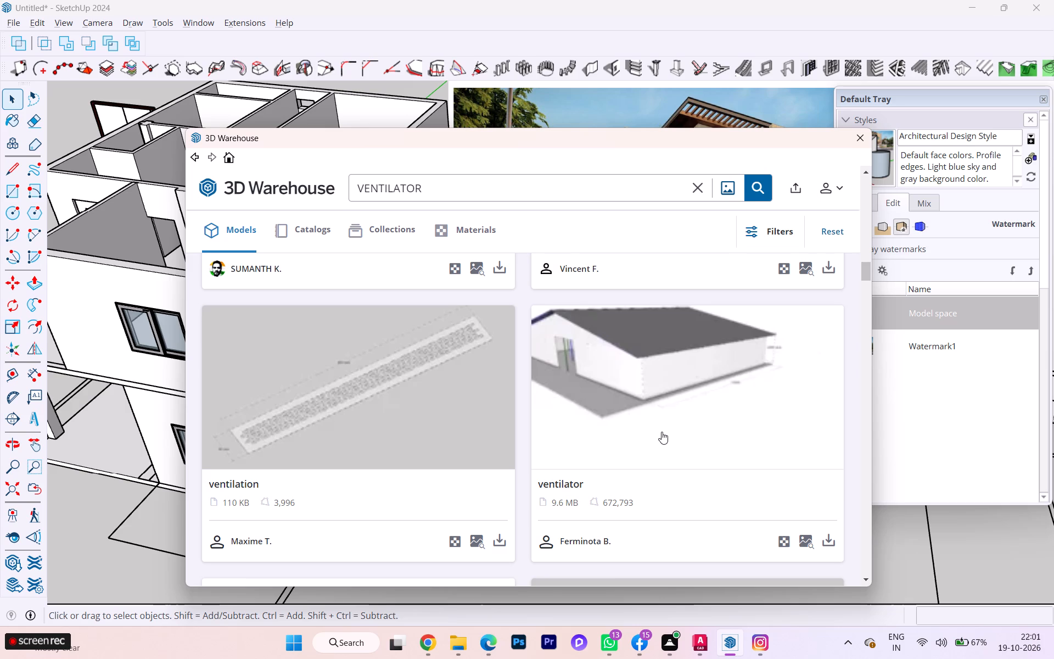
scroll(668, 427, "down", 1)
scroll(668, 427, "up", 4)
scroll(671, 425, "down", 3)
scroll(671, 425, "up", 5)
scroll(671, 425, "down", 1)
scroll(671, 425, "up", 4)
scroll(671, 425, "down", 1)
scroll(671, 425, "up", 12)
scroll(671, 425, "down", 1)
scroll(671, 425, "up", 1)
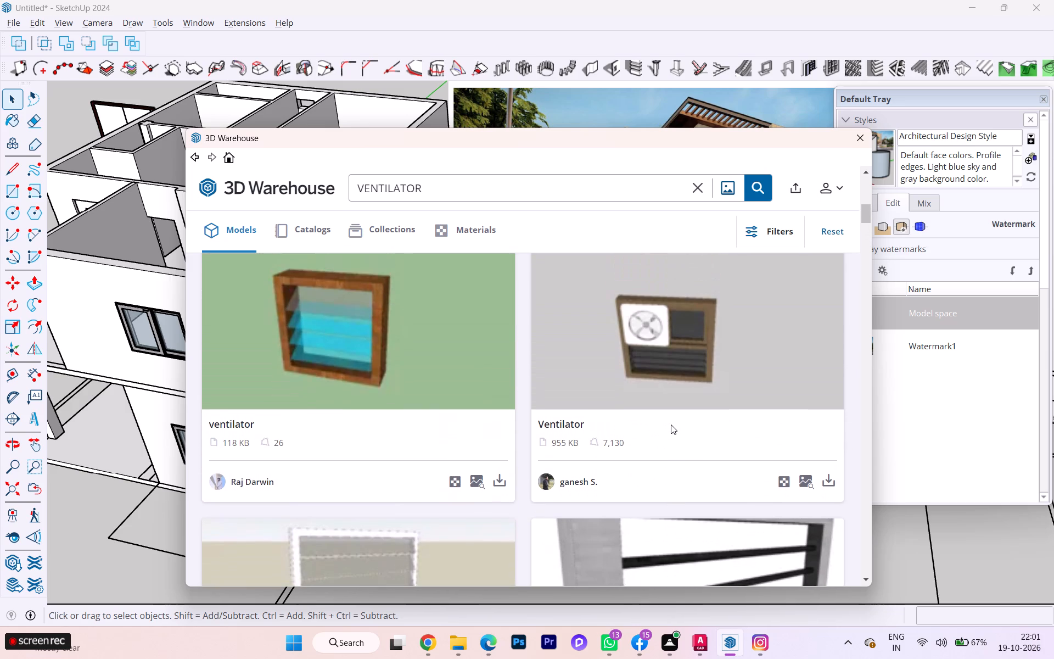
scroll(658, 417, "up", 4)
scroll(658, 417, "down", 1)
scroll(658, 417, "up", 3)
scroll(658, 417, "down", 1)
scroll(658, 417, "up", 2)
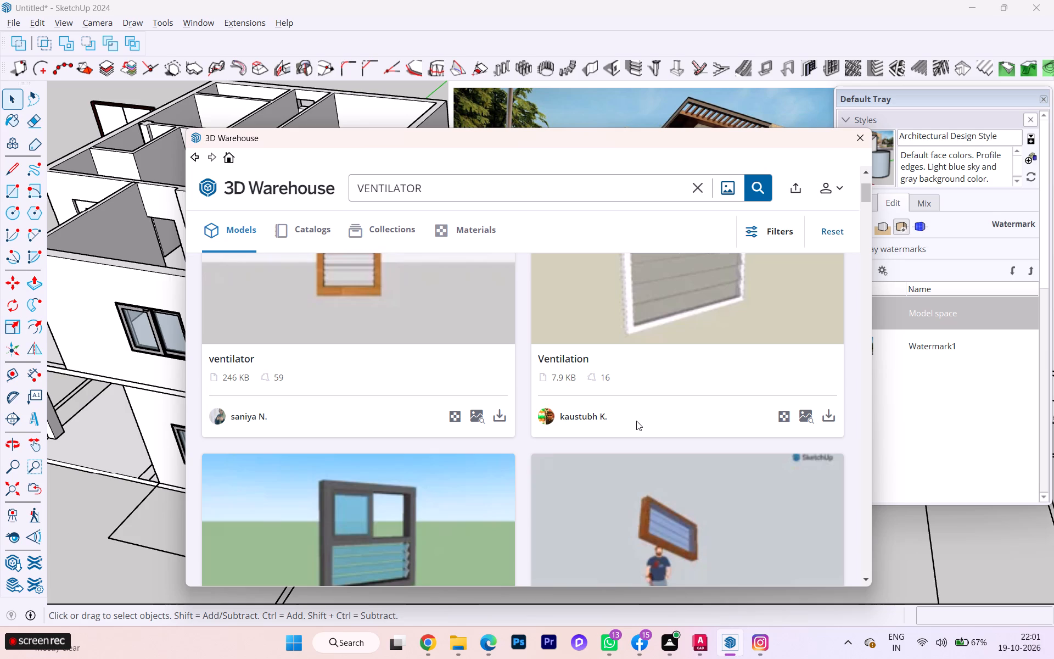
scroll(688, 453, "down", 1)
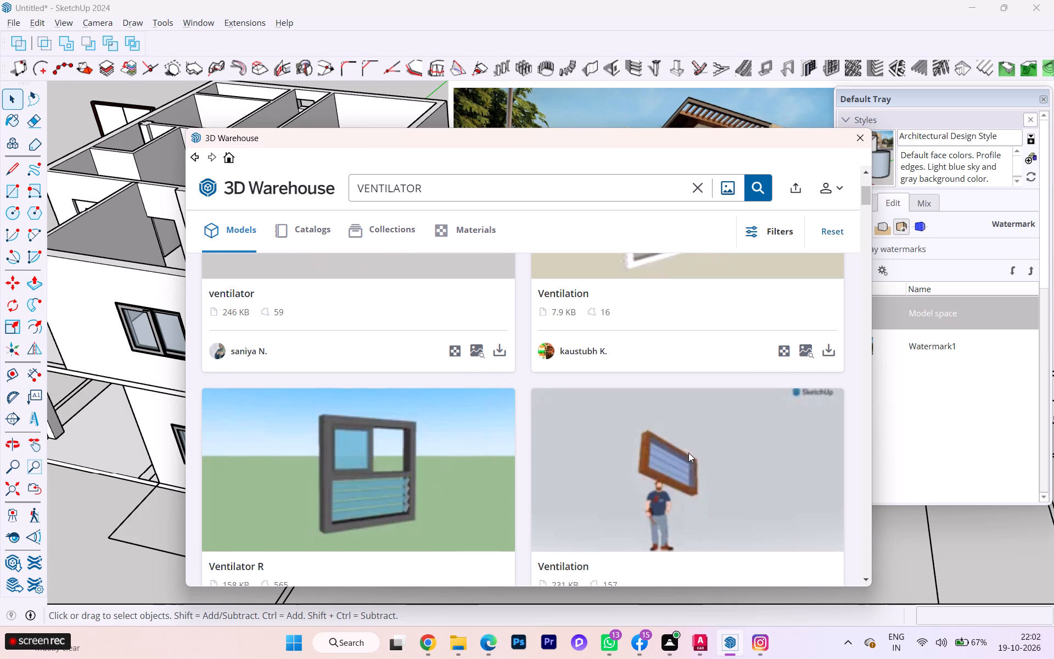
scroll(716, 489, "down", 2)
scroll(683, 402, "up", 1)
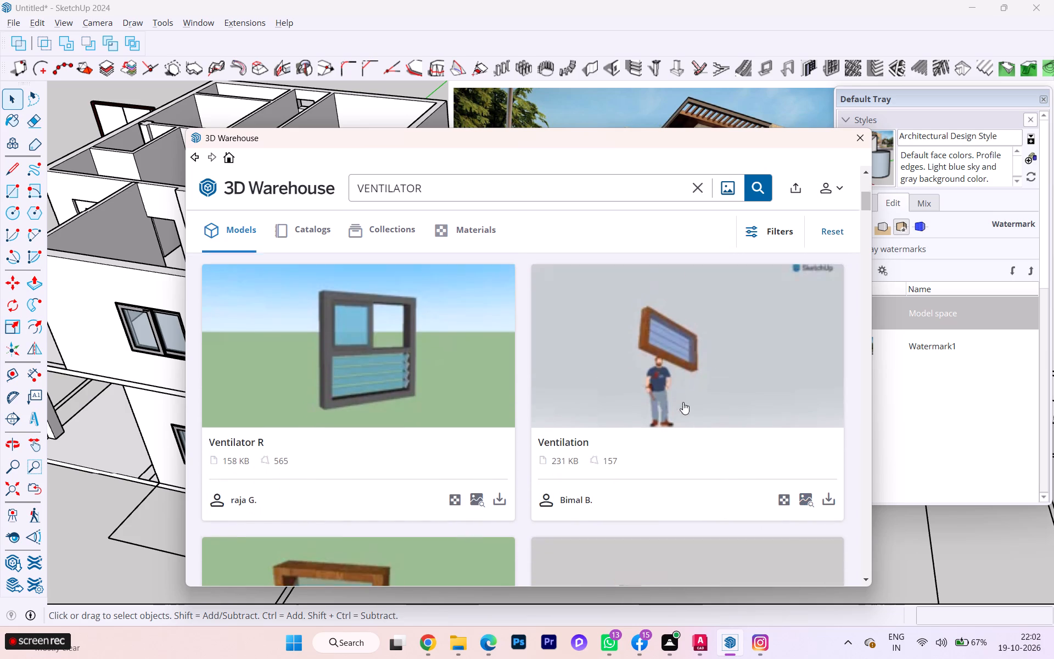
scroll(683, 402, "up", 4)
scroll(683, 401, "down", 1)
scroll(683, 401, "up", 2)
scroll(682, 401, "down", 1)
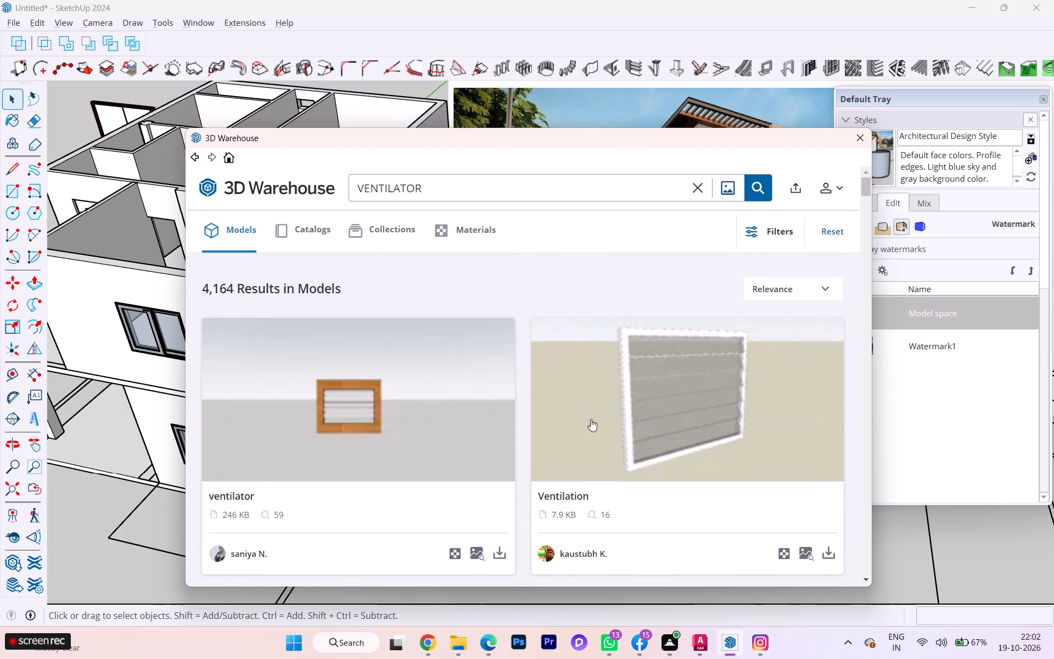
Compare the framed louvre ventilators among the first VENTILATOR results for one that suits the small upper-floor opening.
scroll(707, 438, "down", 3)
scroll(762, 450, "down", 2)
scroll(762, 449, "up", 2)
scroll(762, 449, "down", 4)
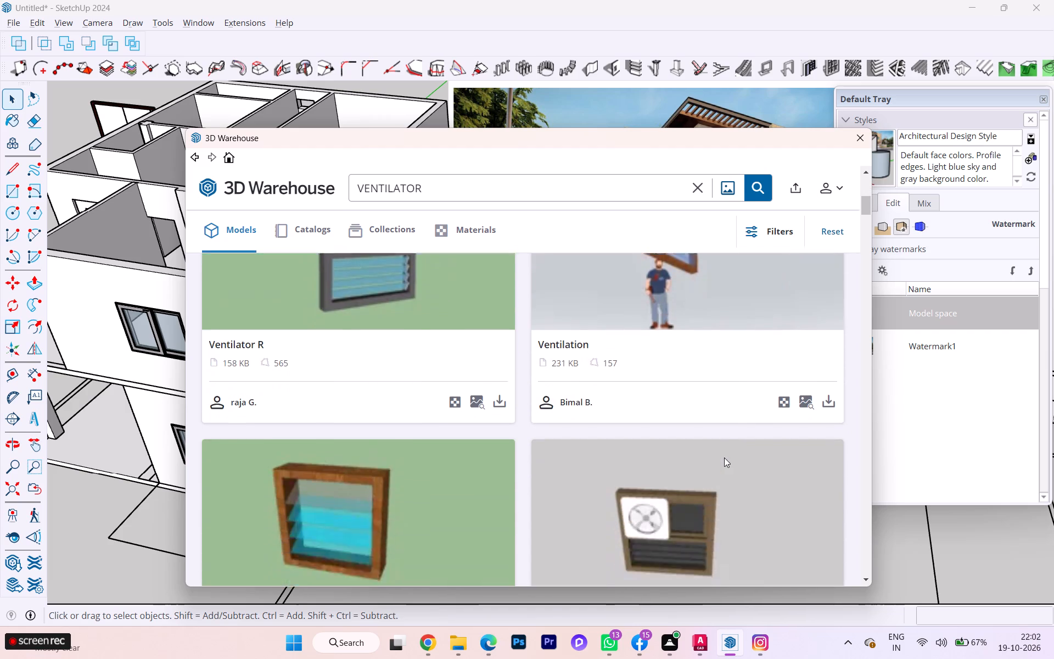
scroll(724, 457, "down", 1)
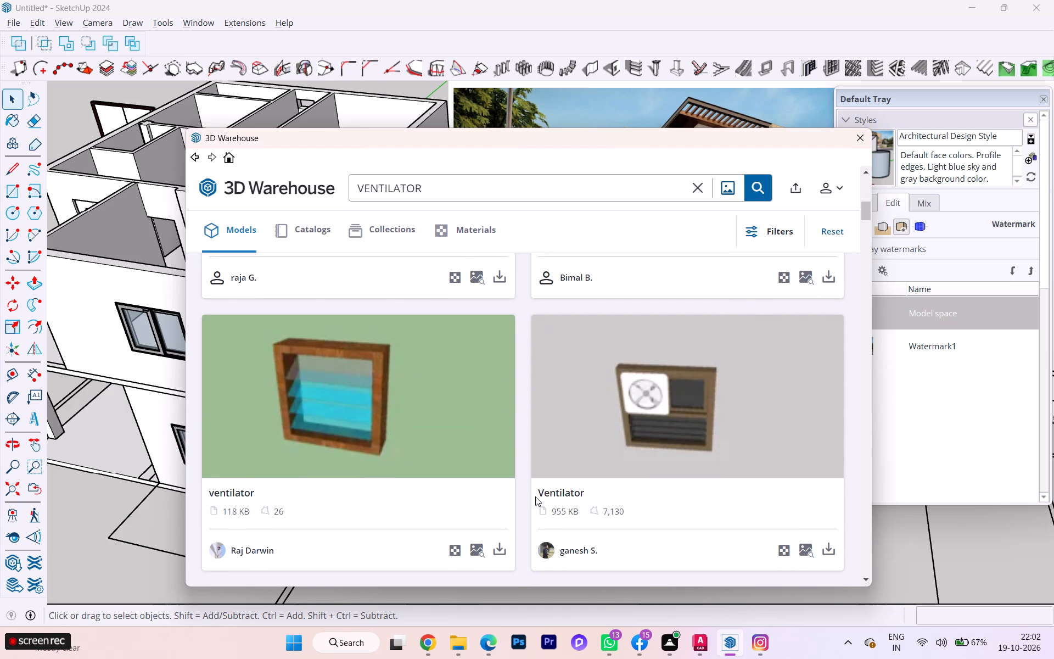
scroll(541, 494, "down", 3)
scroll(615, 467, "up", 4)
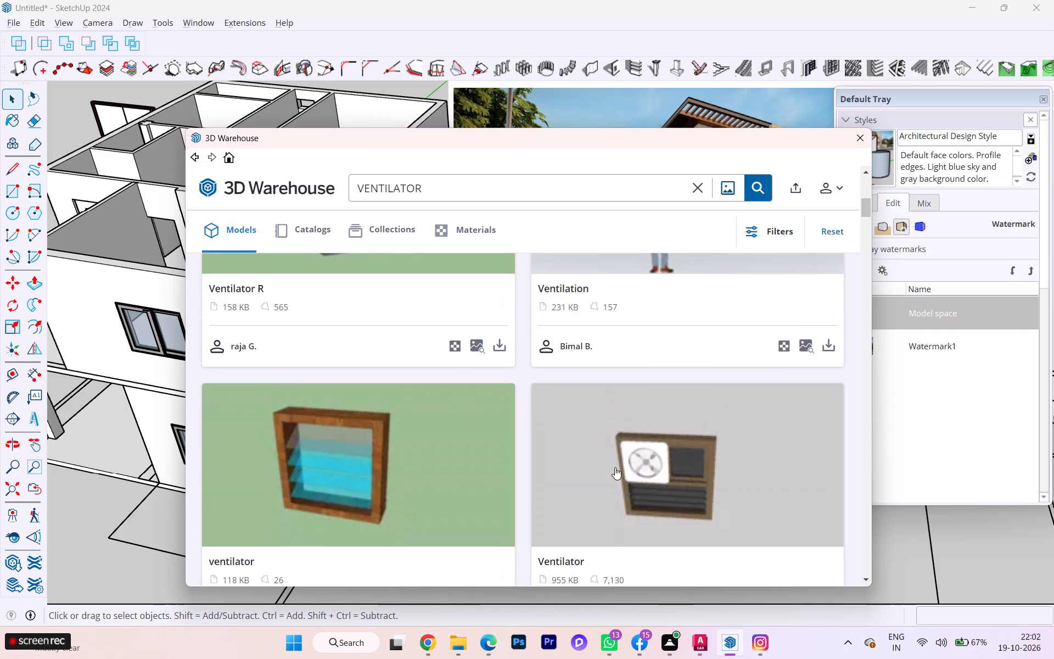
scroll(615, 467, "down", 3)
scroll(615, 470, "up", 5)
scroll(615, 470, "down", 2)
scroll(615, 470, "up", 1)
scroll(615, 470, "down", 3)
scroll(615, 471, "up", 1)
scroll(615, 472, "down", 3)
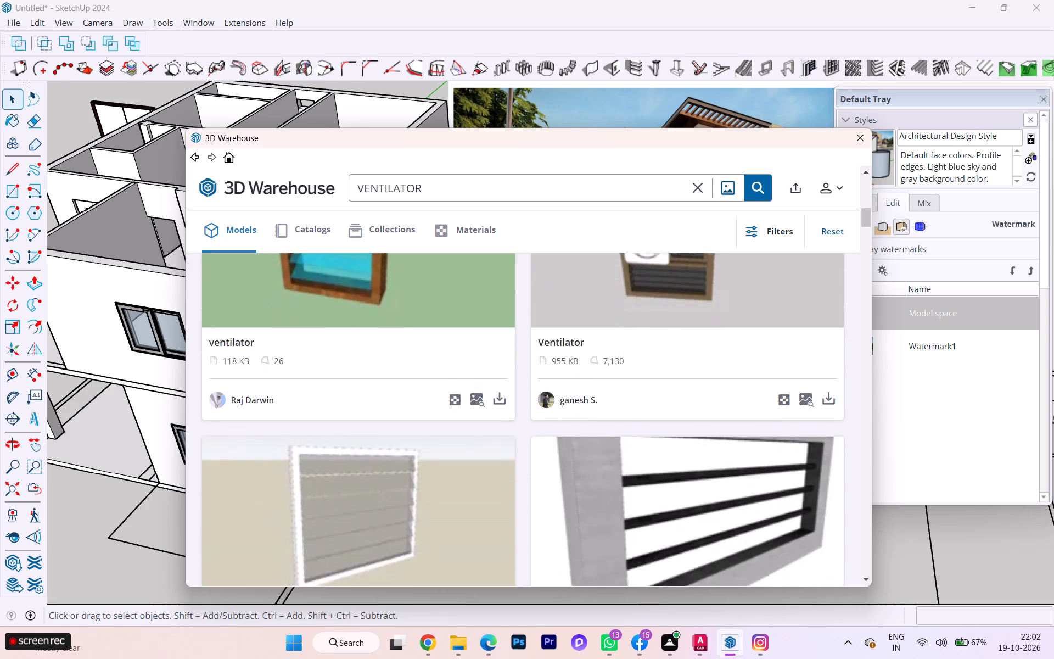
scroll(617, 473, "down", 7)
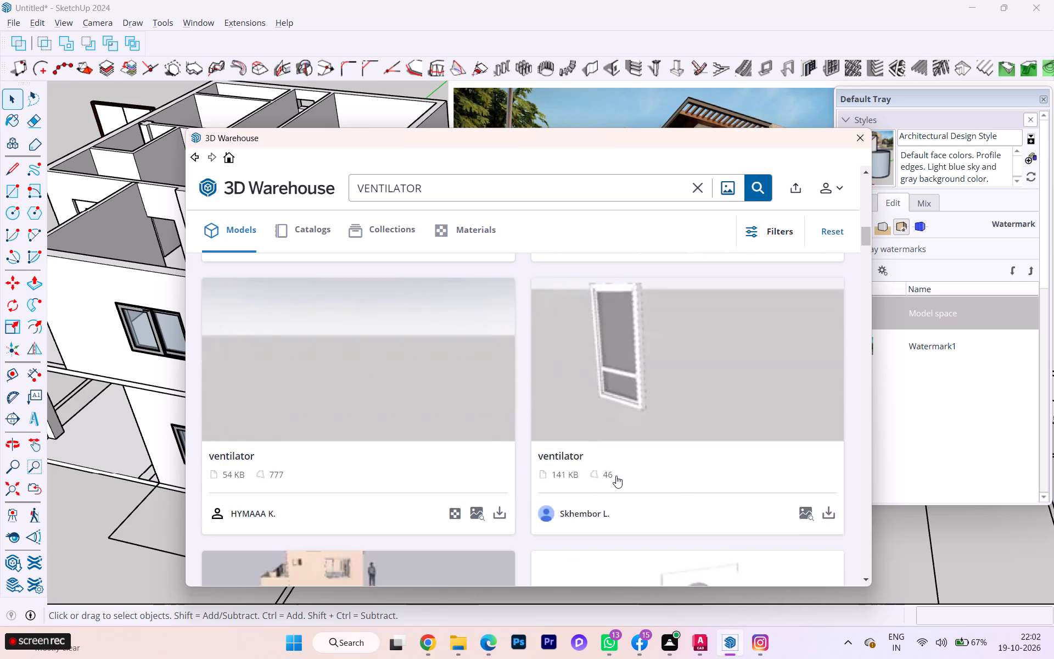
scroll(616, 476, "up", 4)
scroll(629, 472, "down", 1)
scroll(630, 472, "up", 5)
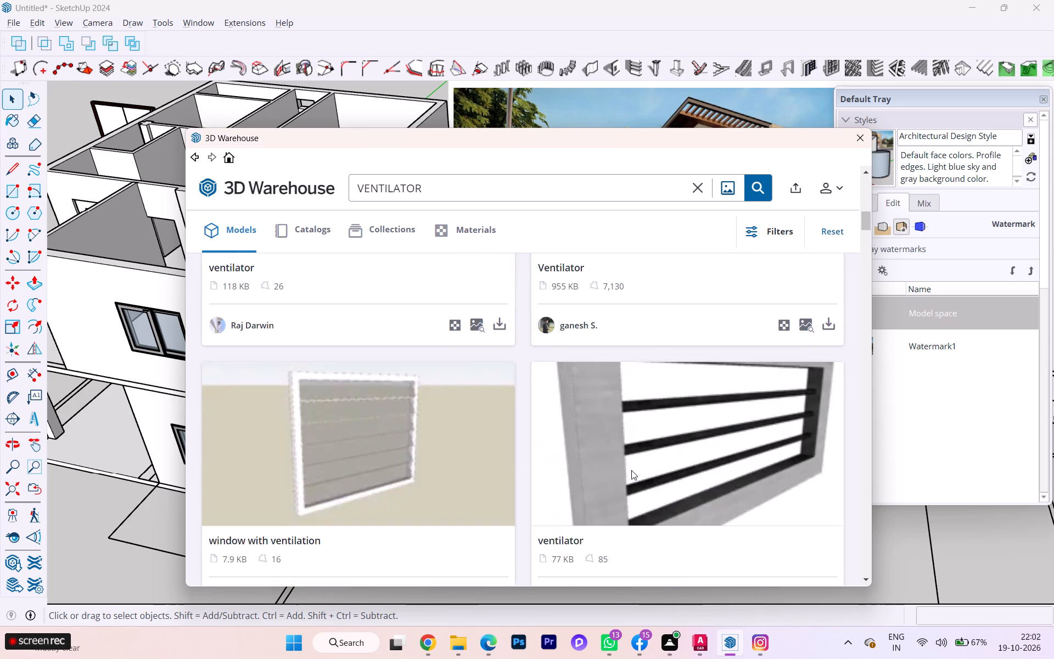
scroll(642, 461, "up", 6)
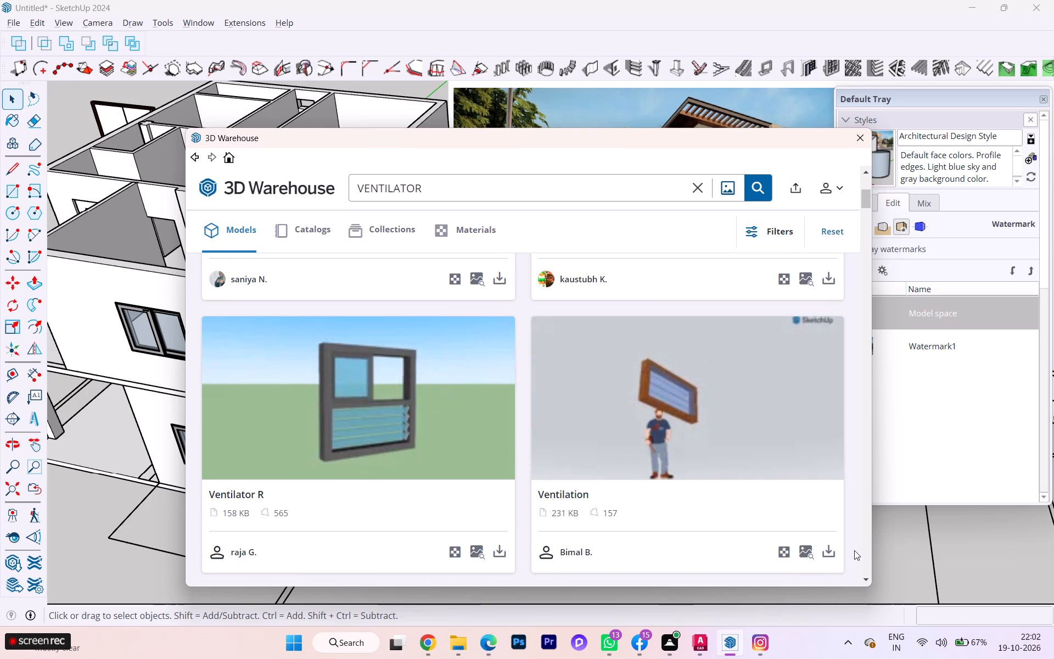
Load the 231 KB Ventilation model with the wooden-framed louvres into the model and place it on the ground beside the house.
left_click(827, 558)
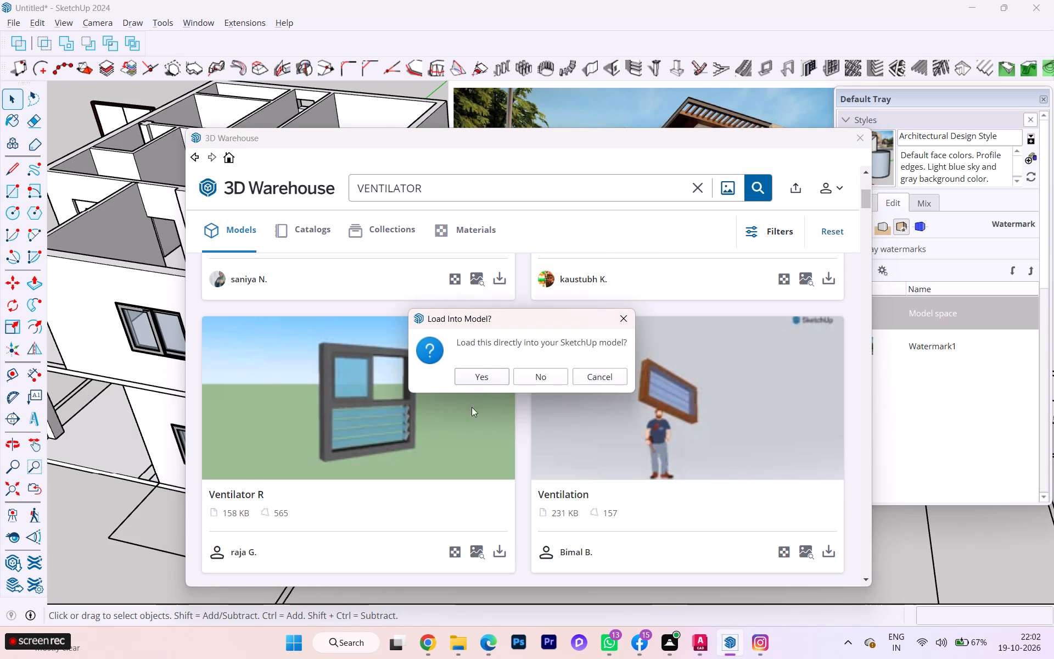
left_click(484, 378)
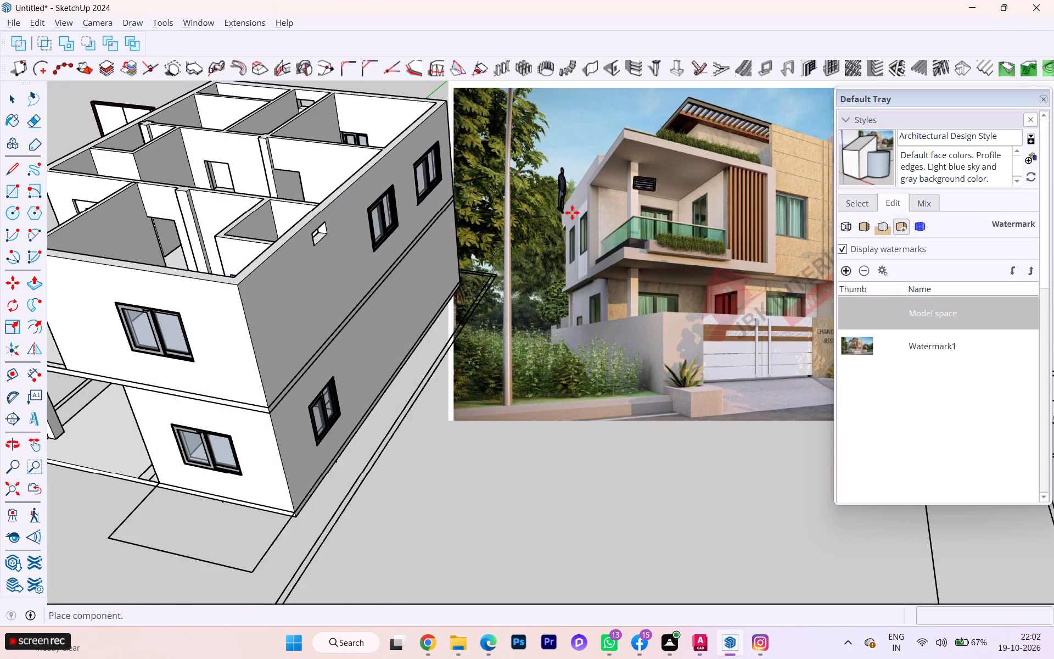
left_click(516, 540)
key("space")
Delete the human figure from inside the placed Ventilation component.
double_click(479, 528)
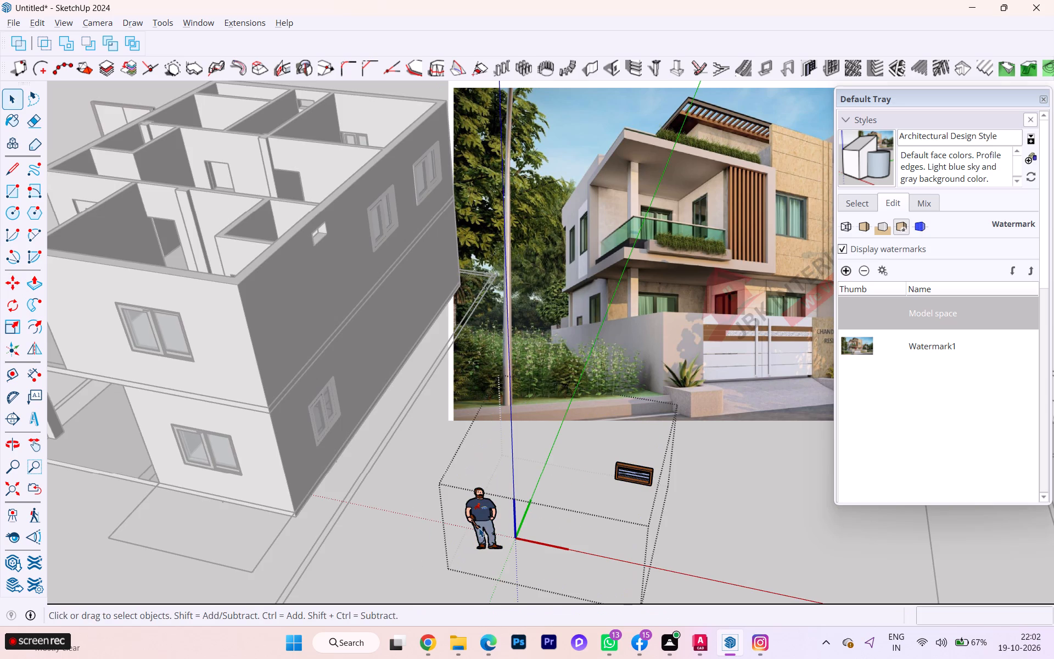
left_click(483, 524)
key("Delete")
key("Delete")
Close the component for editing and move the louvred ventilator from the ground to the lower corner of the small upper-floor opening.
scroll(671, 479, "up", 4)
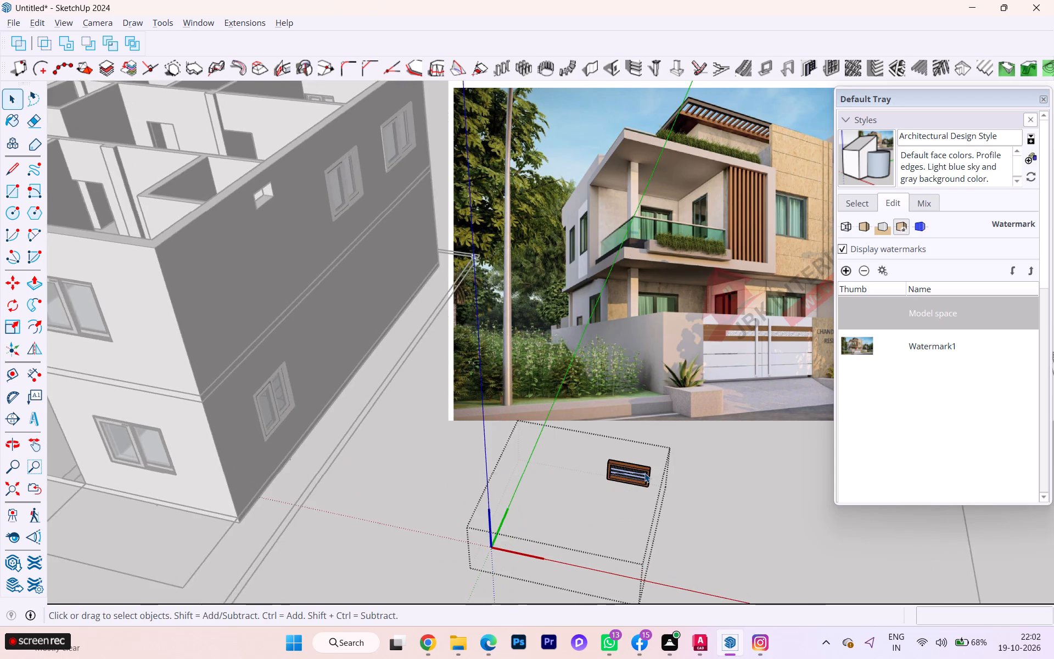
scroll(644, 473, "up", 2)
scroll(644, 473, "down", 1)
scroll(644, 473, "up", 2)
left_click(621, 482)
left_click(748, 547)
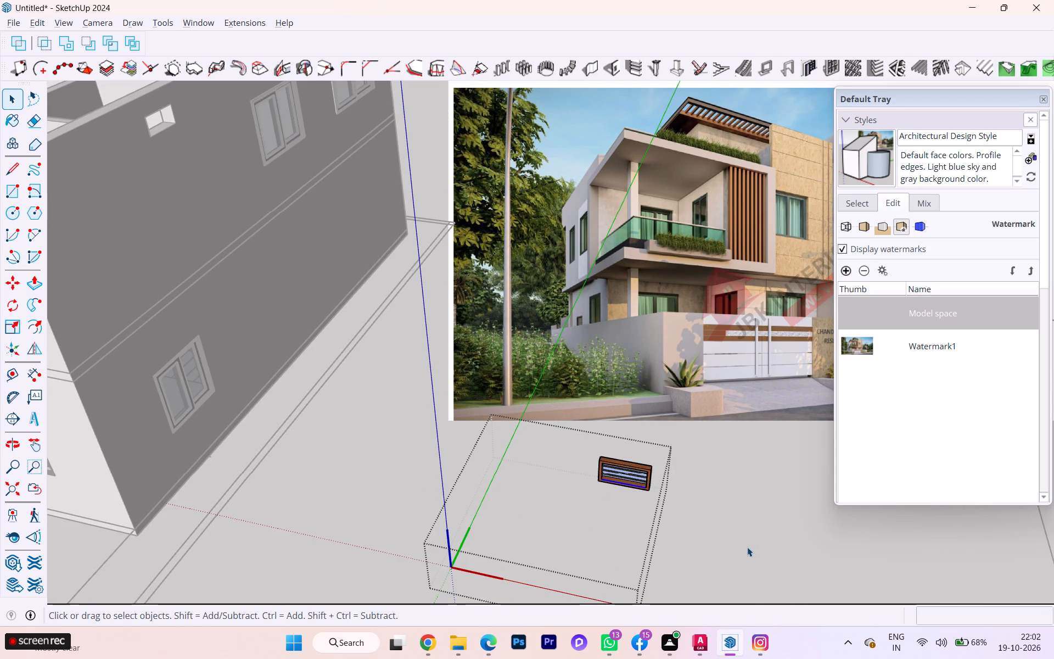
left_click(621, 483)
left_click(621, 483)
key("m")
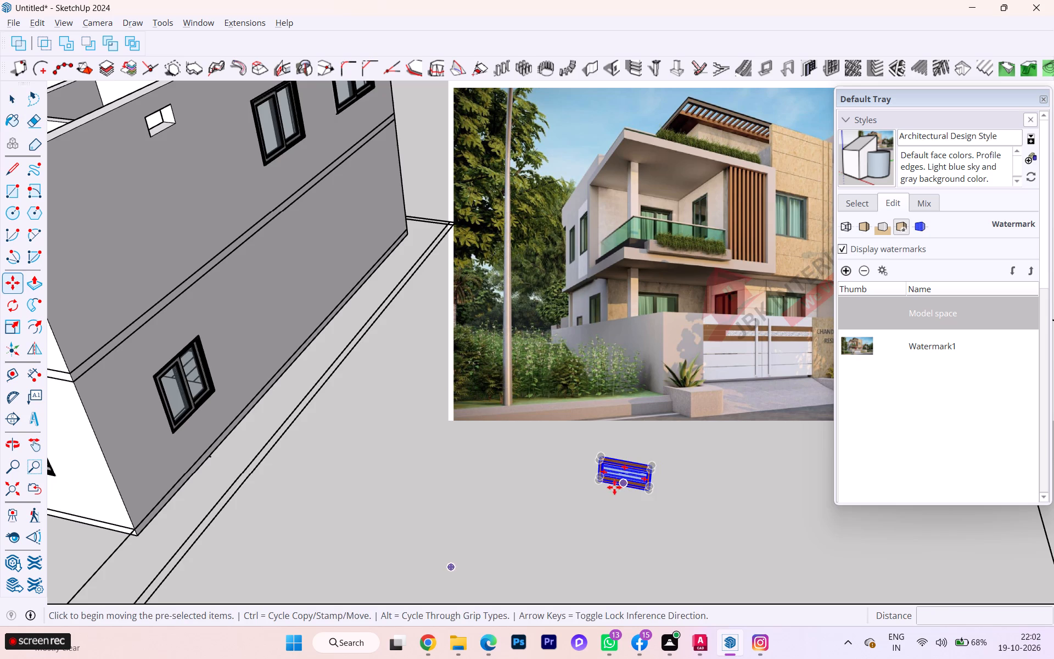
scroll(612, 488, "up", 1)
scroll(612, 488, "down", 1)
scroll(612, 488, "up", 3)
left_click(593, 477)
scroll(541, 432, "down", 3)
scroll(539, 443, "up", 2)
scroll(539, 444, "down", 5)
scroll(540, 455, "up", 3)
scroll(540, 455, "down", 1)
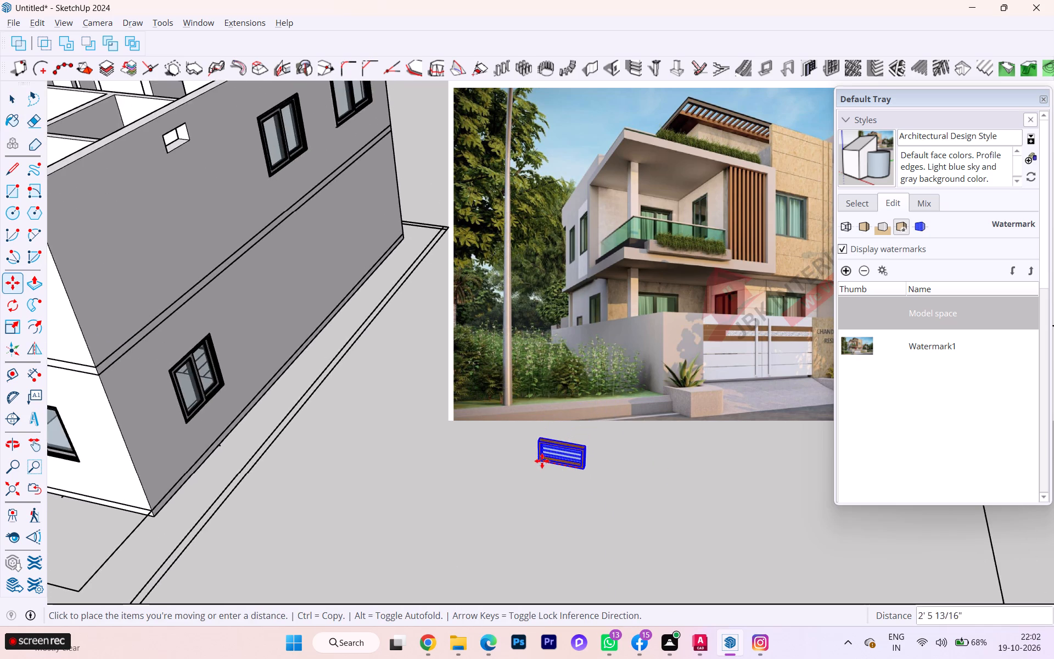
scroll(542, 461, "down", 3)
scroll(278, 238, "up", 16)
scroll(266, 238, "down", 1)
scroll(266, 238, "up", 1)
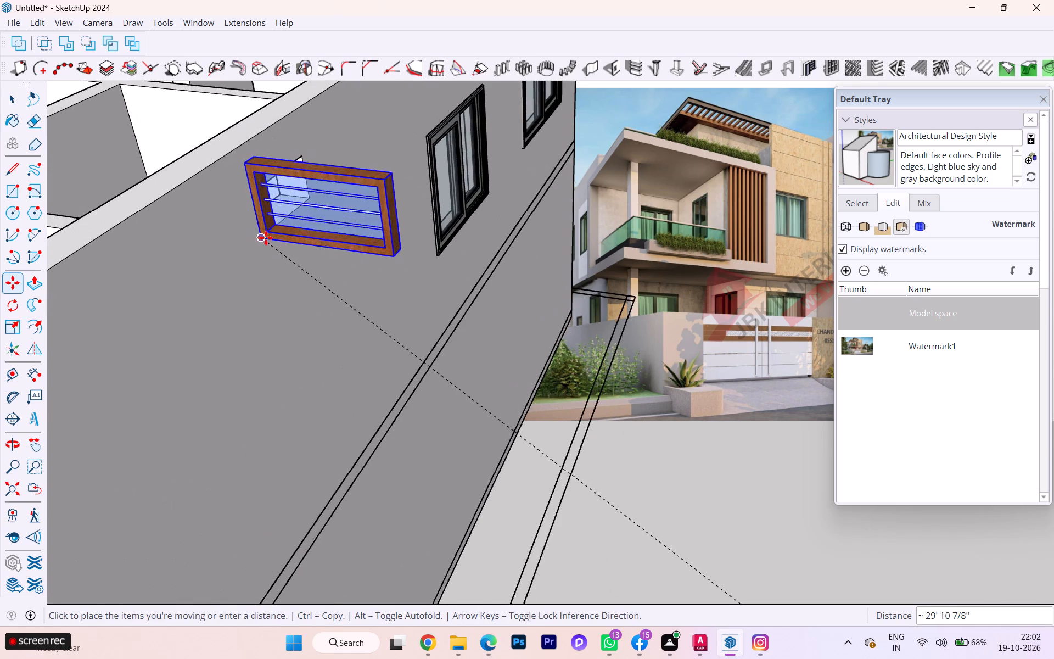
scroll(266, 238, "up", 2)
scroll(266, 238, "down", 2)
scroll(266, 238, "up", 1)
left_click(258, 235)
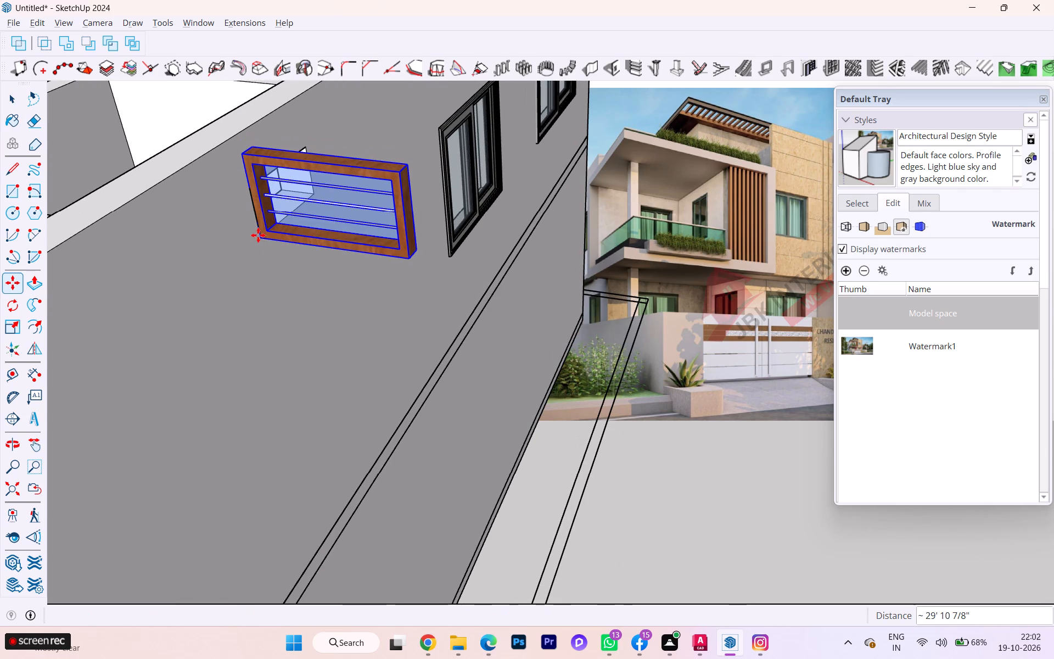
key("space")
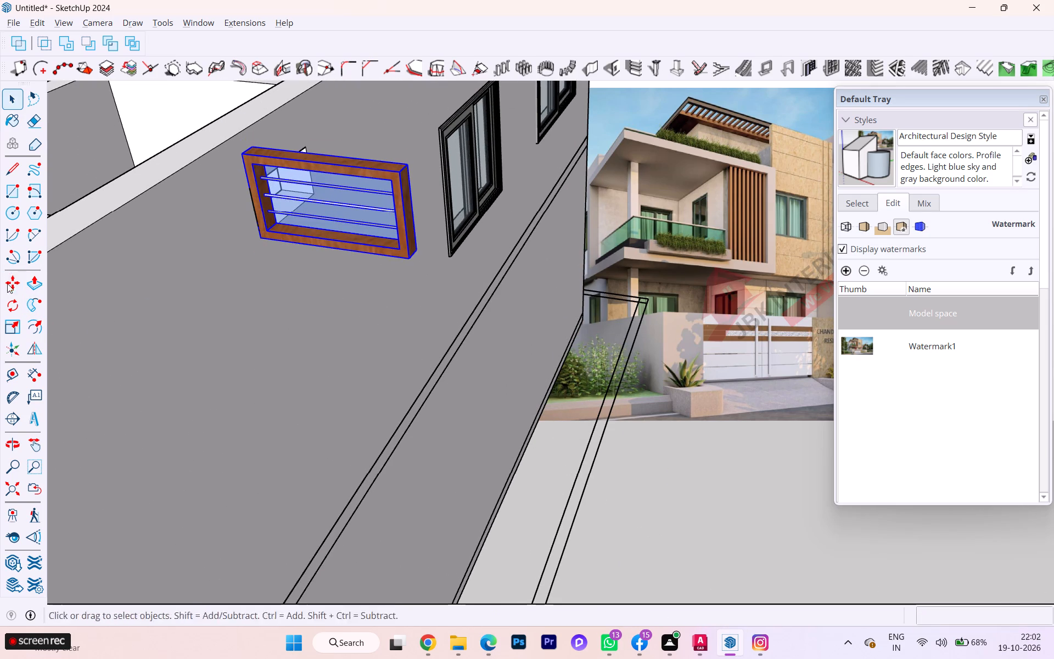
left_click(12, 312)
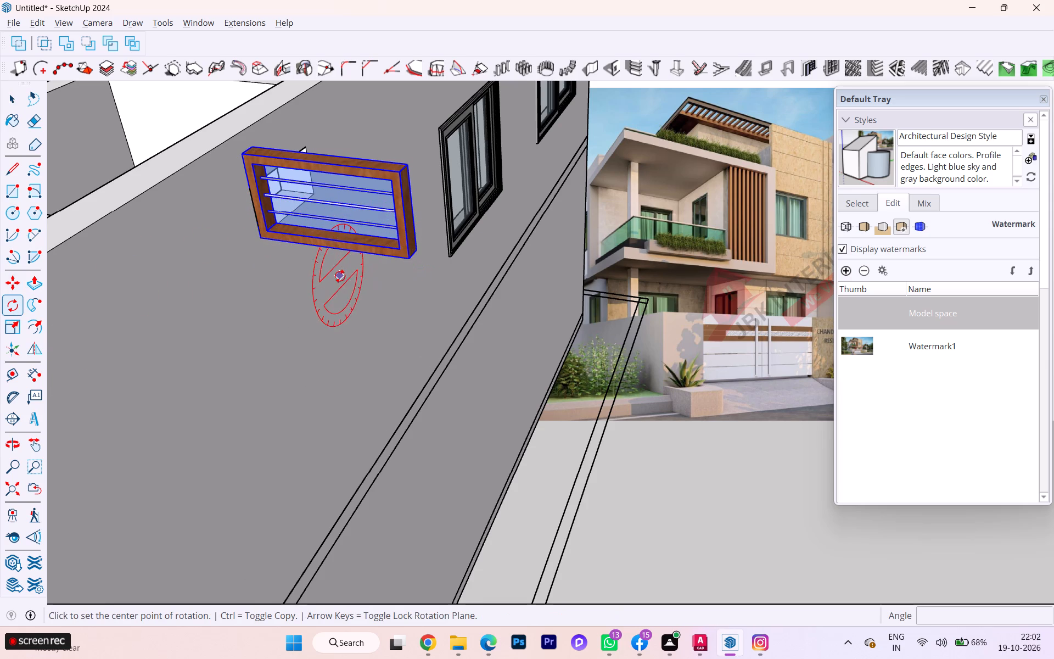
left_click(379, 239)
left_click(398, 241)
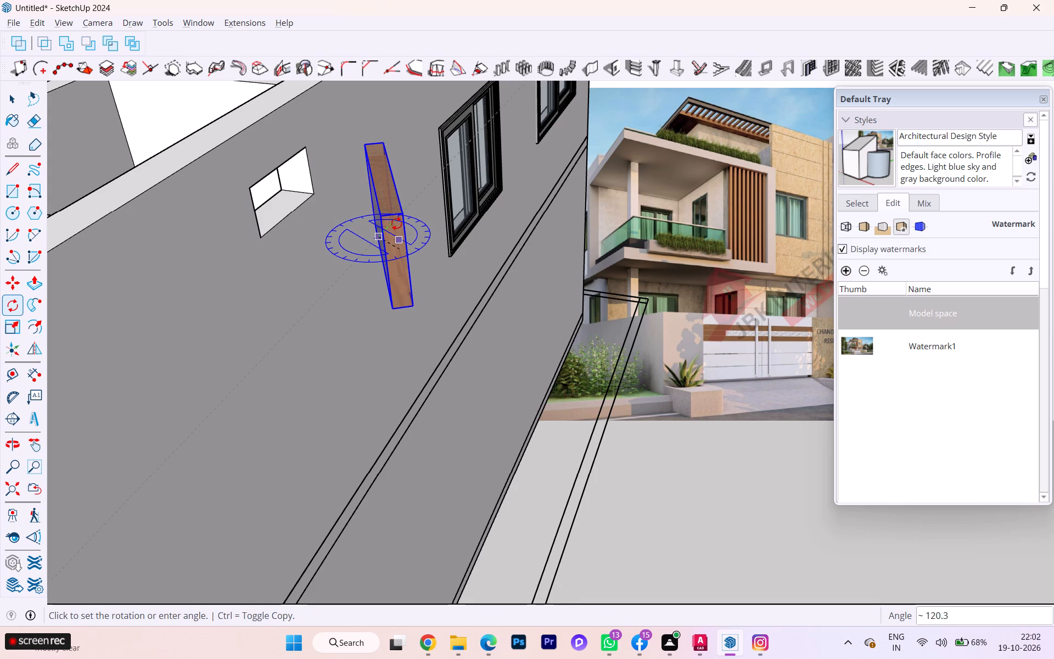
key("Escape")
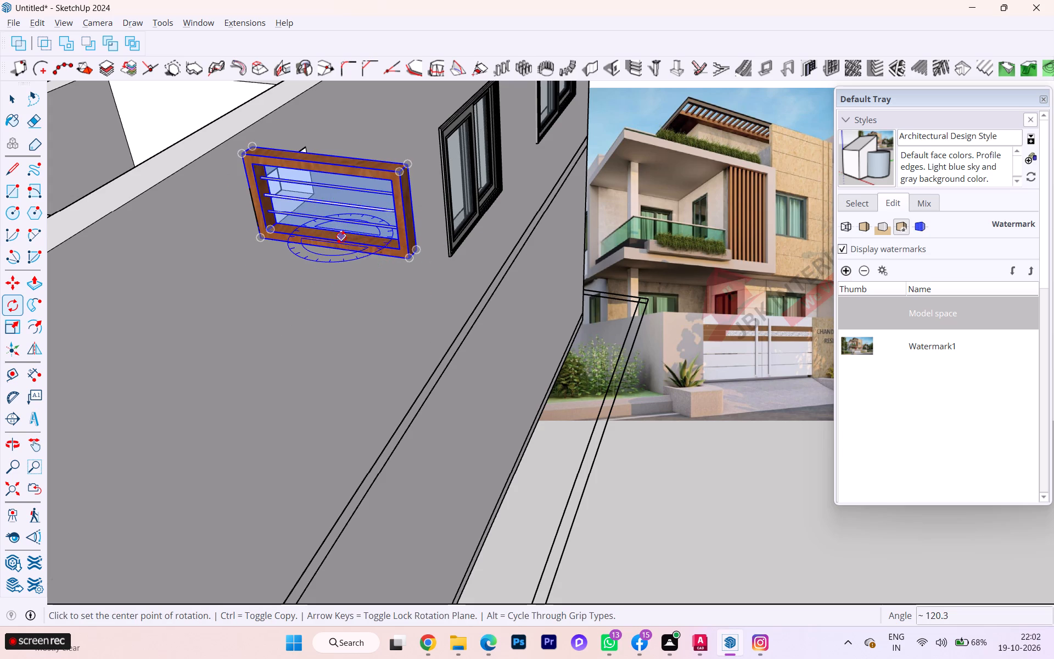
Rotate the ventilator horizontally about a point on its bottom edge until it lies parallel to the outer wall.
left_click(341, 237)
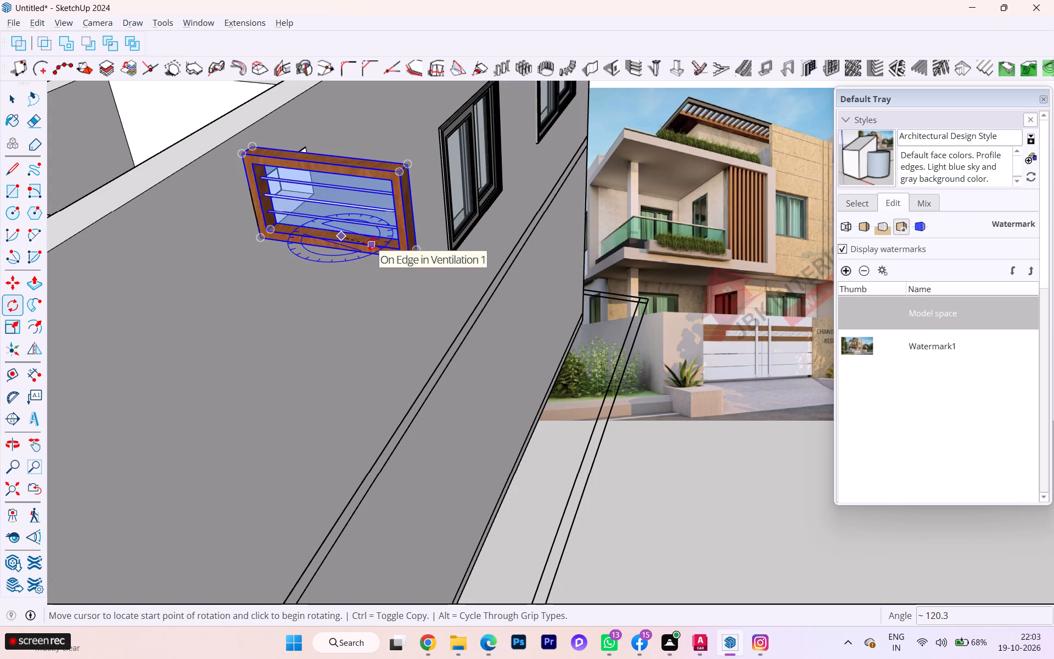
left_click(372, 244)
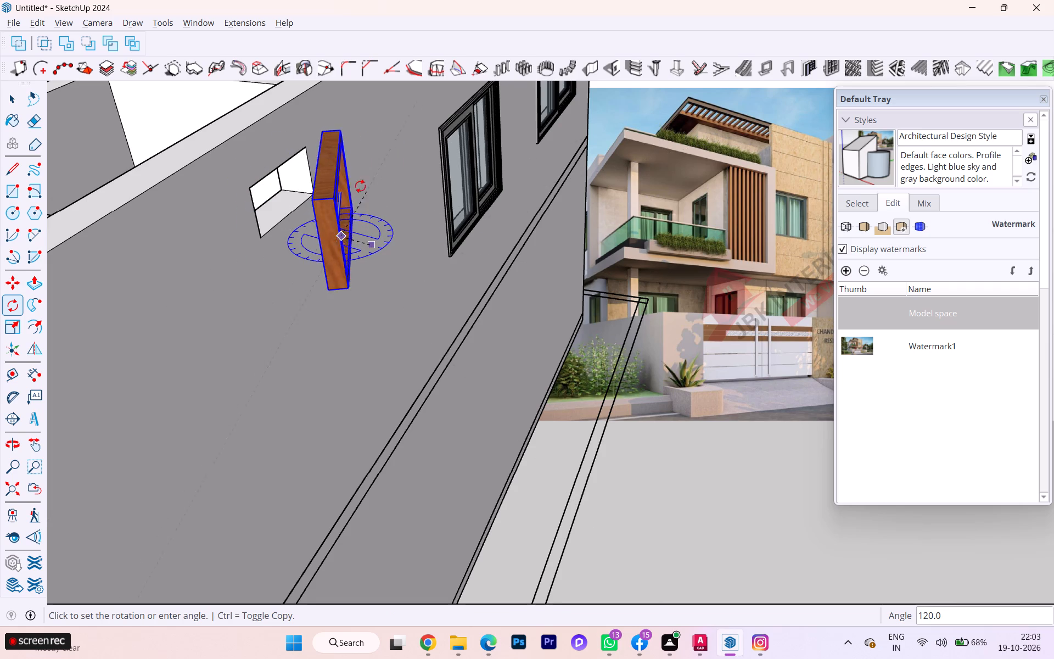
left_click(397, 204)
key("space")
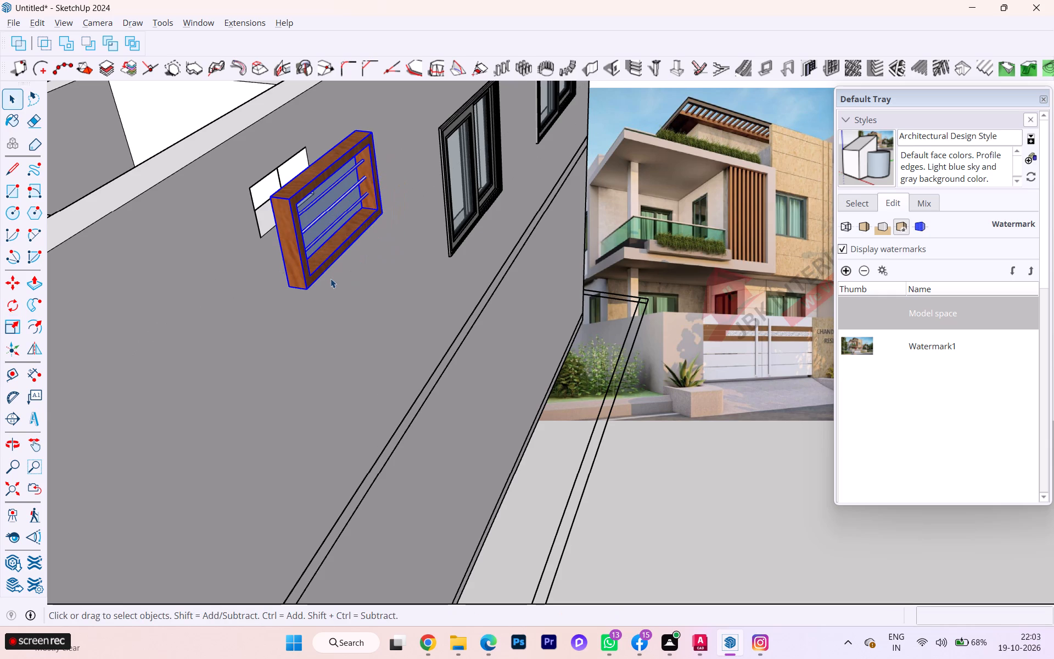
Move the rotated ventilator about 2' 2 3/8" so its outer lower corner sits on the opening's matching lower corner.
key("m")
scroll(394, 243, "up", 4)
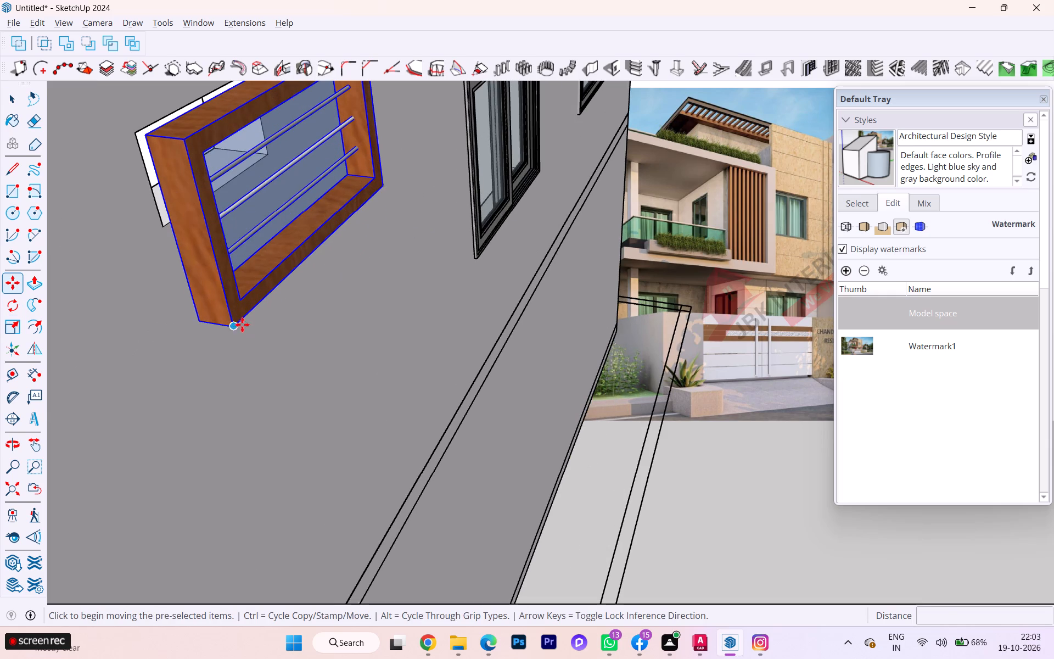
left_click(238, 327)
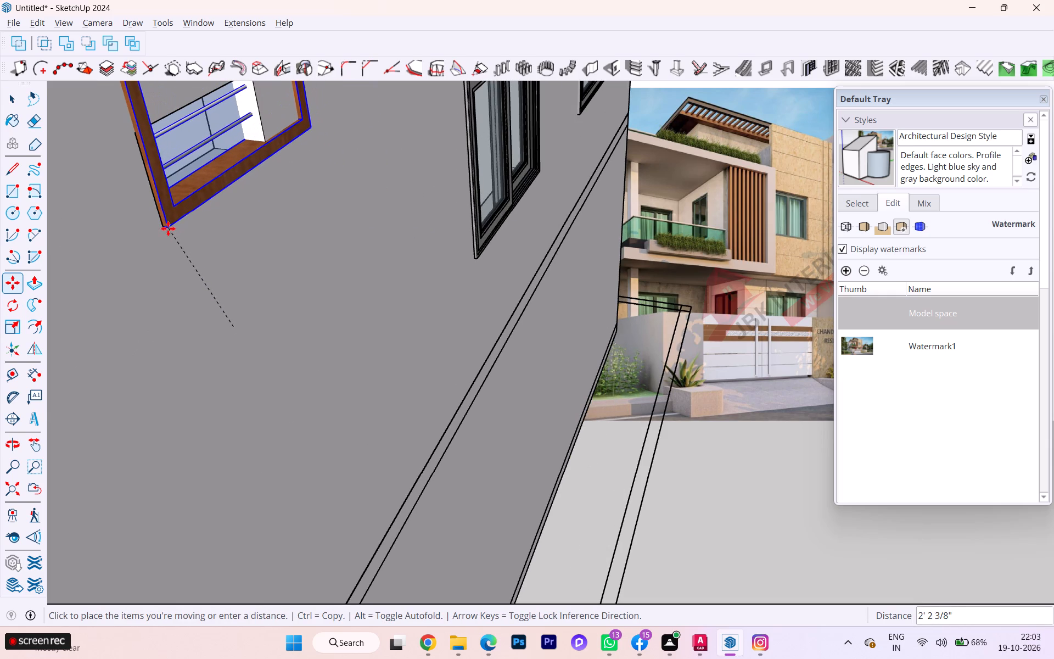
left_click(162, 225)
Scale the ventilator uniformly to about 0.70 to approach the size of the wall opening.
scroll(196, 260, "down", 4)
scroll(204, 266, "up", 1)
scroll(217, 273, "down", 2)
scroll(220, 277, "up", 1)
scroll(221, 278, "down", 1)
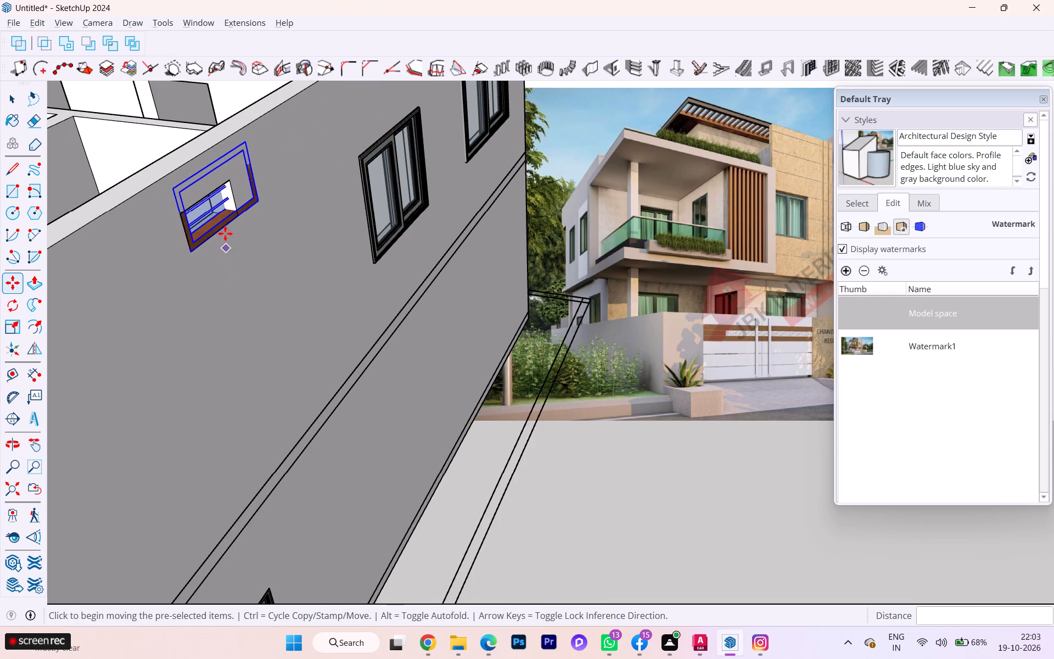
key("s")
scroll(242, 125, "up", 2)
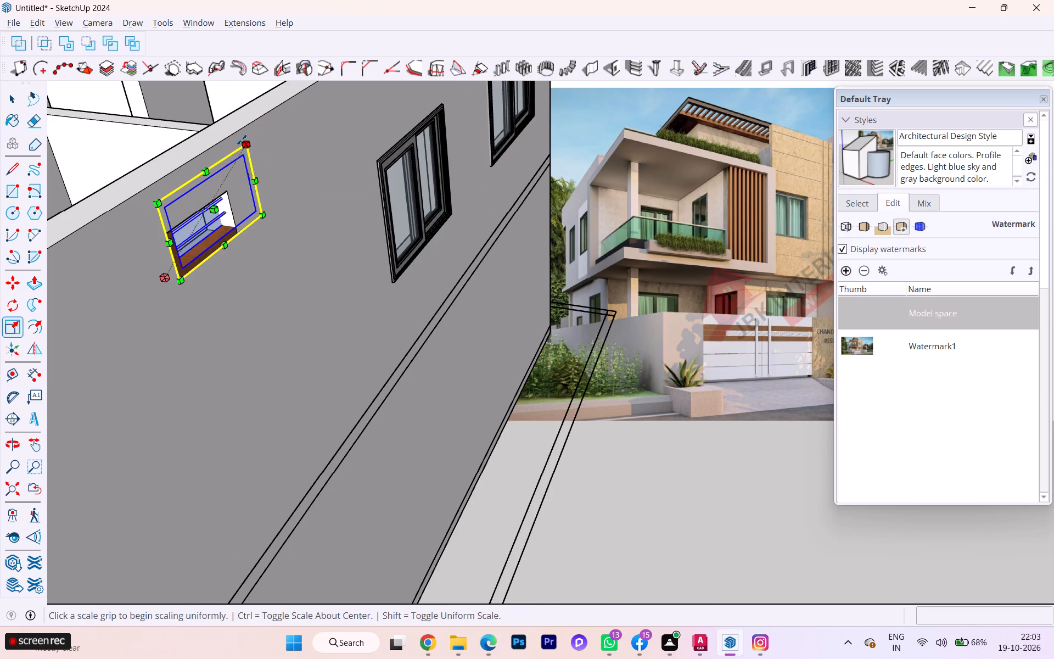
left_click(242, 139)
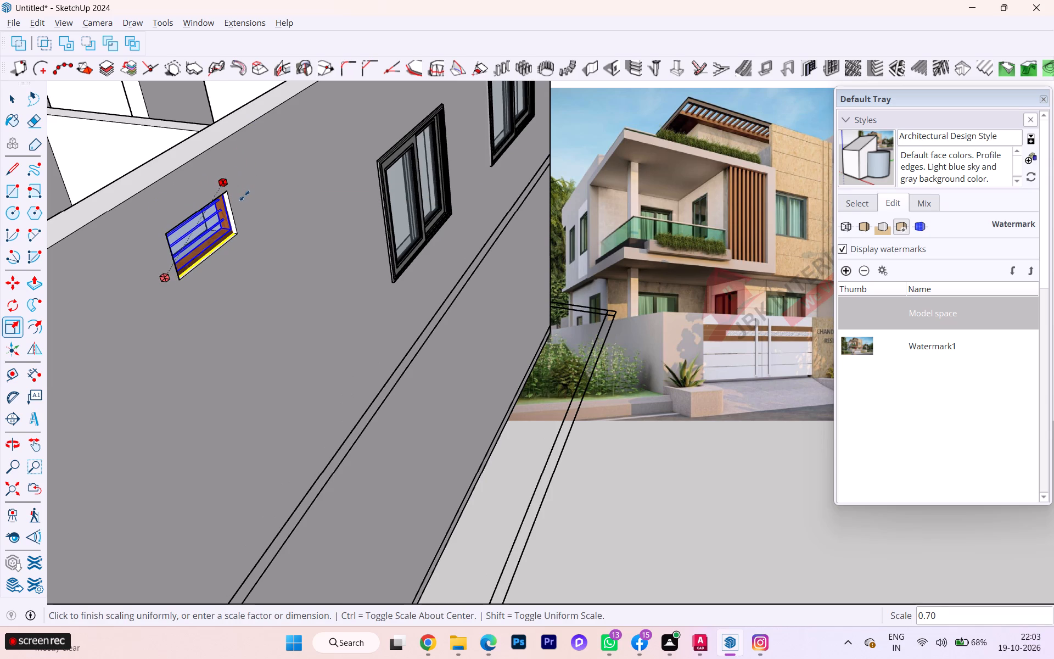
left_click(244, 196)
Move the ventilator about 1 7/16" so its lower corner meets the opening's lower corner nearest the adjacent window.
middle_click_drag(222, 196, 160, 166)
scroll(192, 159, "up", 1)
scroll(193, 159, "down", 2)
scroll(199, 164, "up", 7)
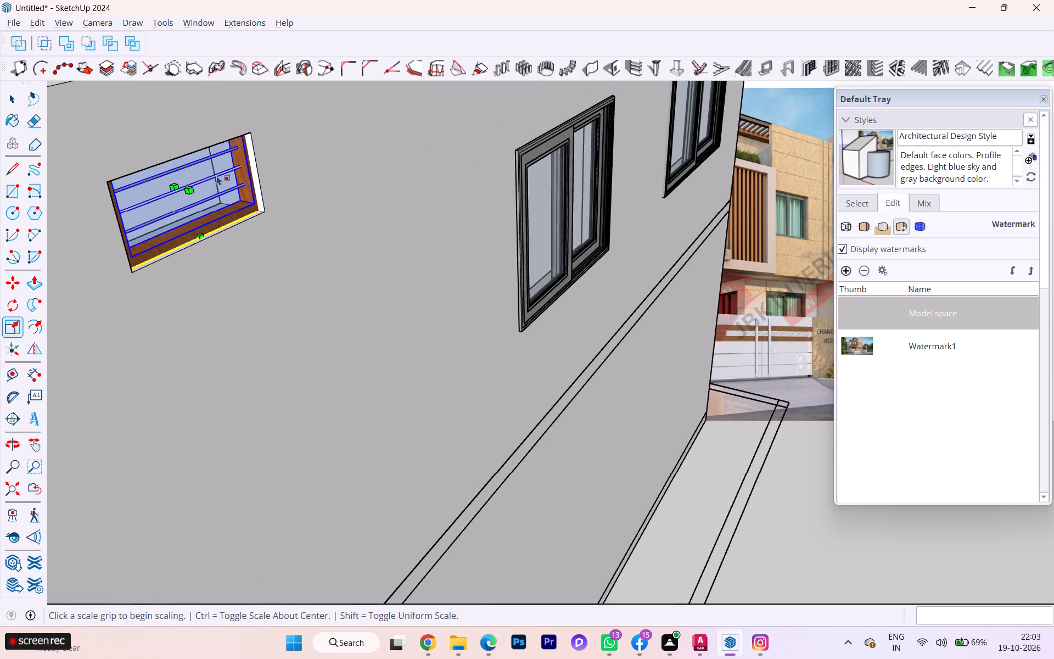
scroll(246, 172, "up", 2)
scroll(251, 184, "down", 1)
middle_click_drag(250, 184, 212, 176)
scroll(212, 177, "down", 2)
scroll(225, 234, "up", 4)
scroll(226, 235, "down", 2)
scroll(227, 237, "up", 3)
scroll(227, 237, "down", 6)
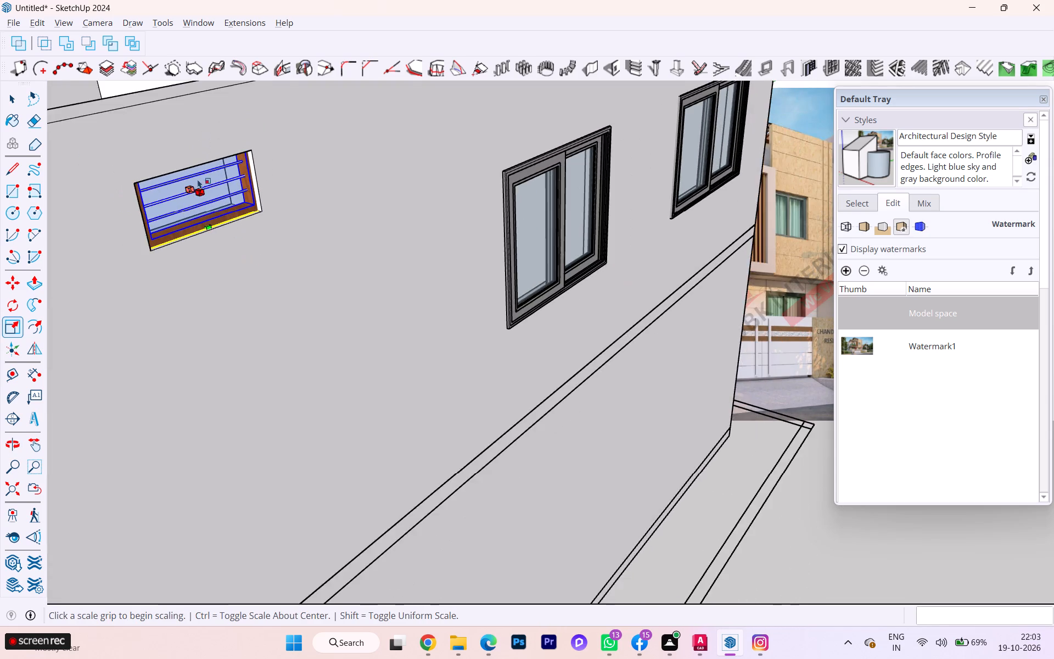
scroll(193, 171, "up", 3)
scroll(193, 171, "down", 1)
scroll(193, 171, "up", 6)
key("m")
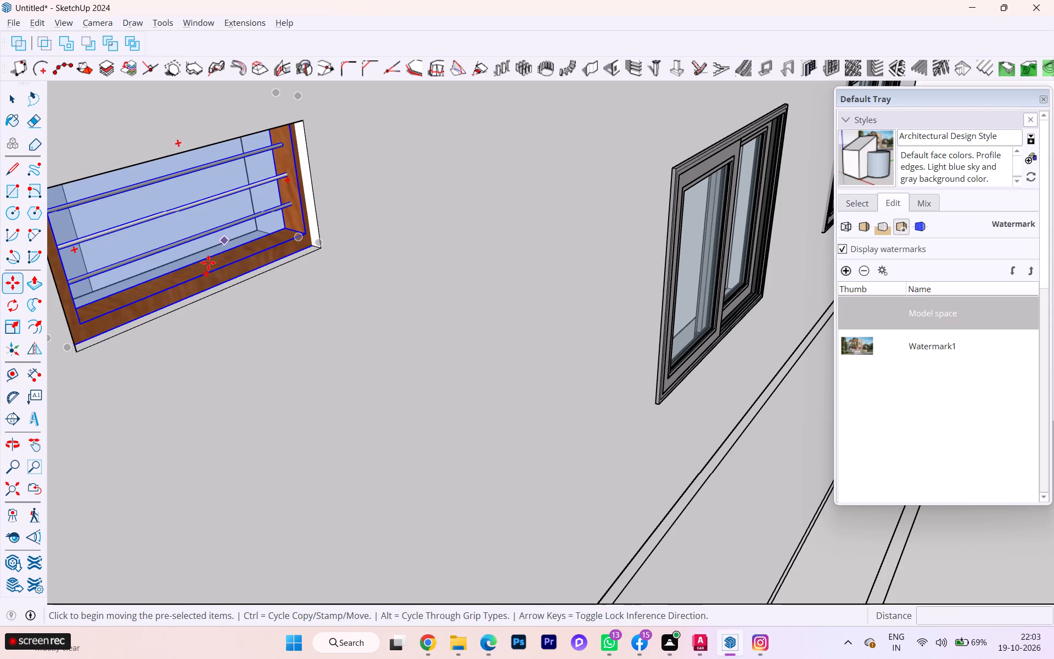
left_click(310, 247)
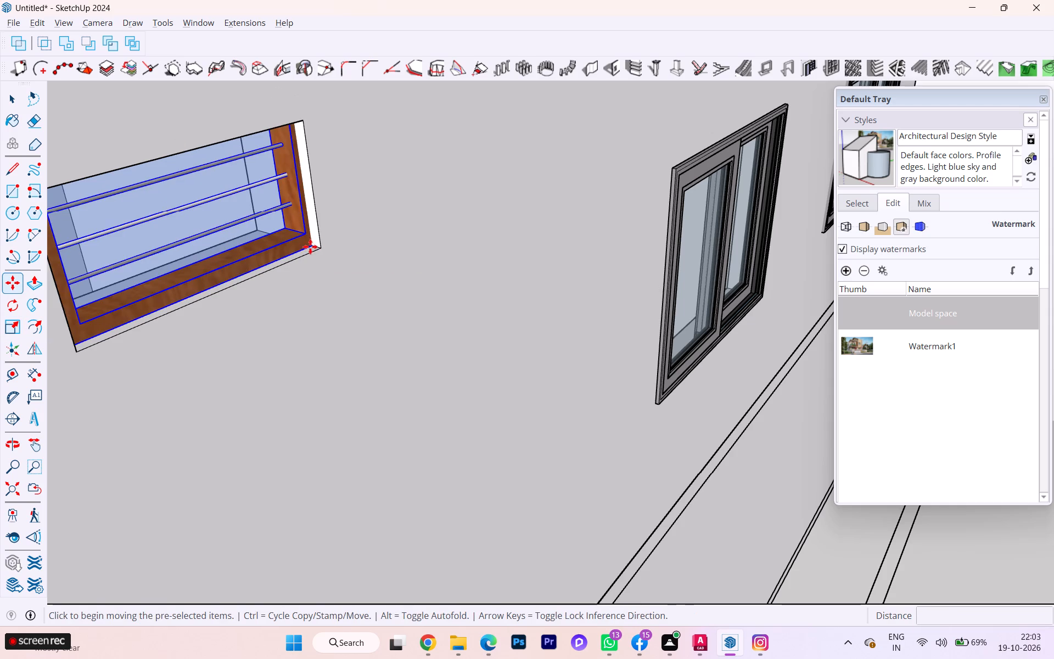
left_click(323, 249)
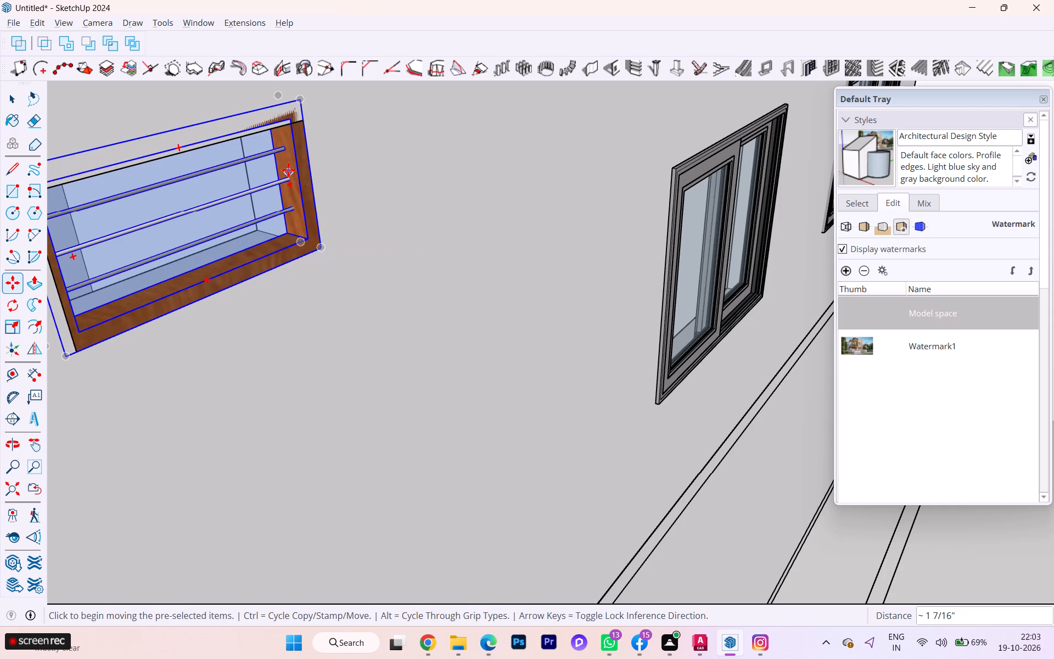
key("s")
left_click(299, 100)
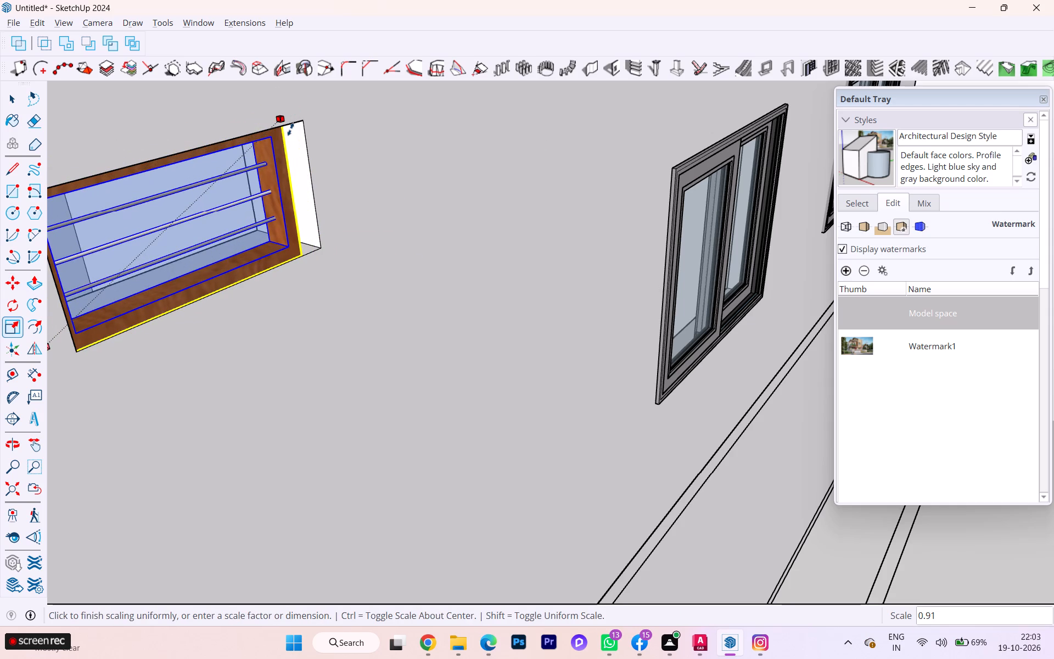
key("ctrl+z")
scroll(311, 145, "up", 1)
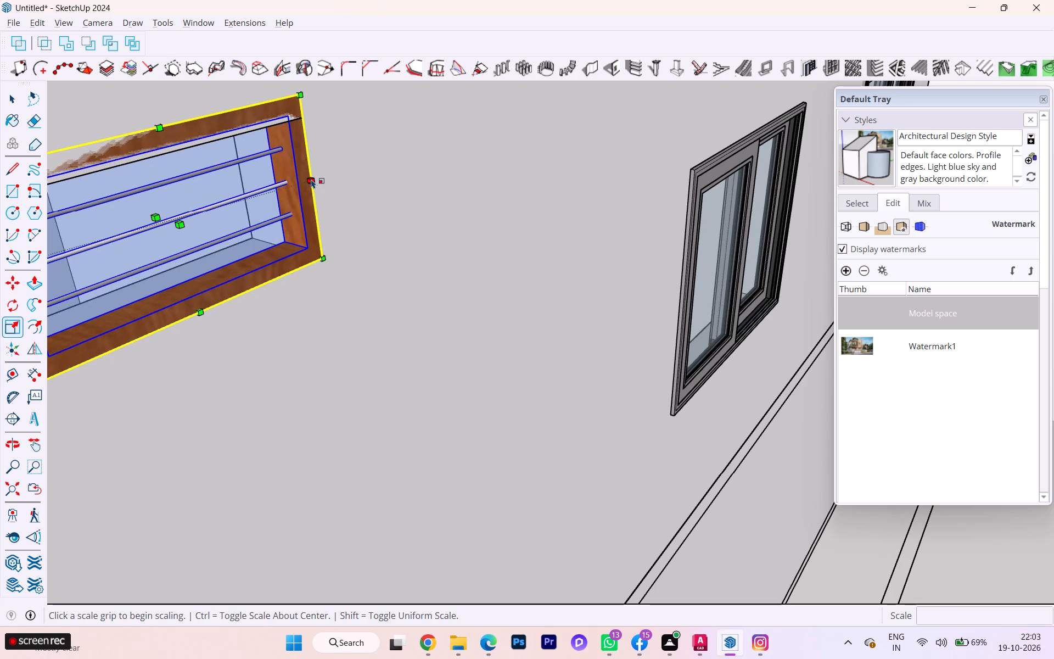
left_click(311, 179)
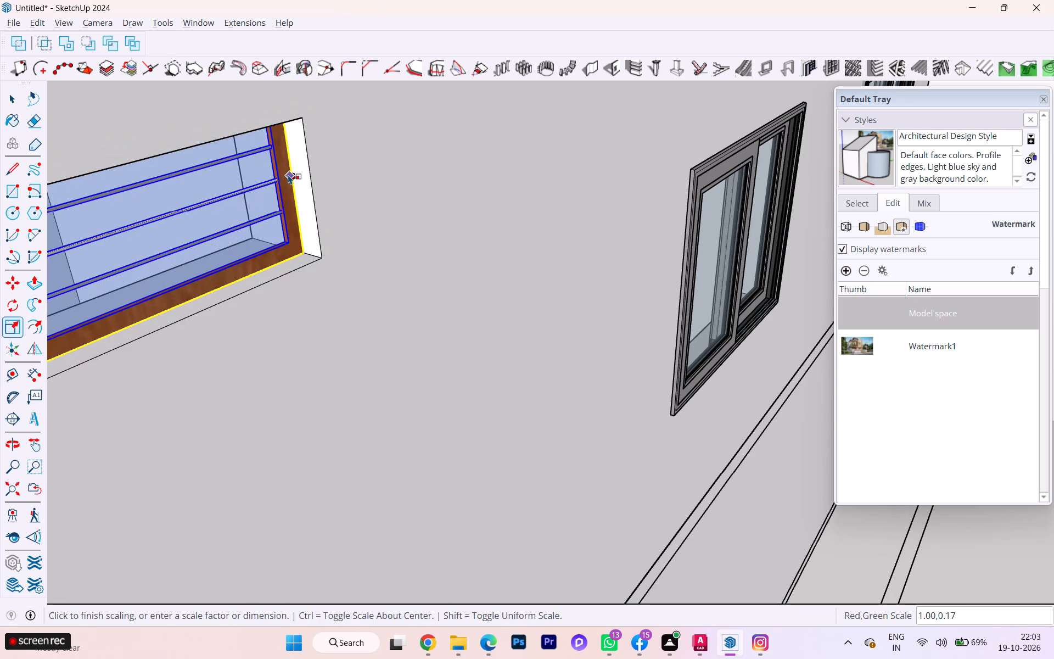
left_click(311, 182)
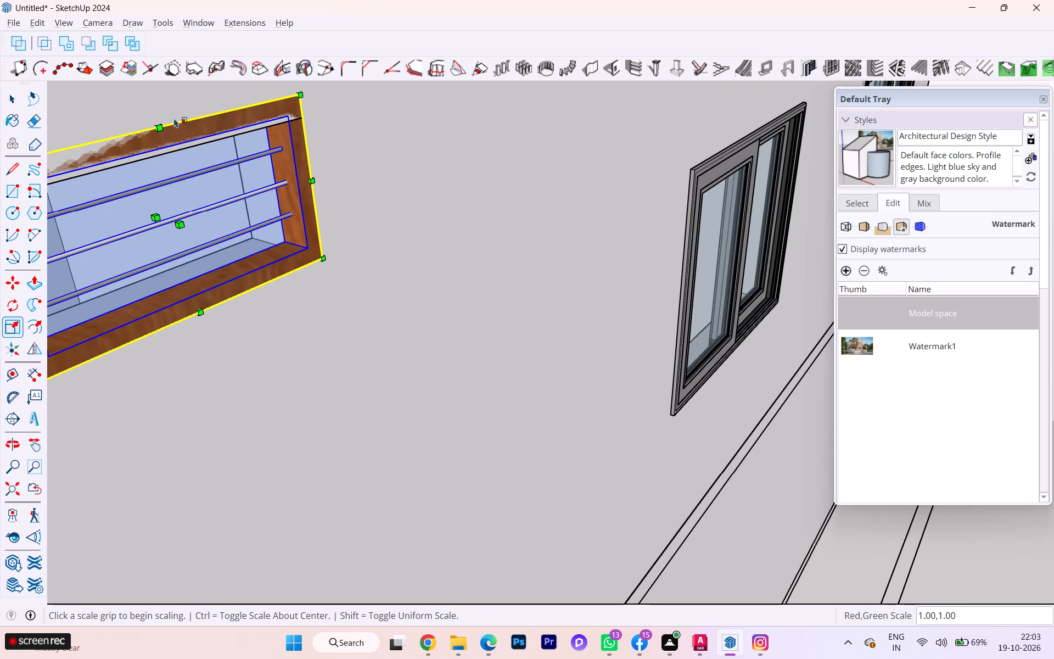
Scale the ventilator's height to about 0.87 so its top edge meets the top of the opening.
left_click(158, 122)
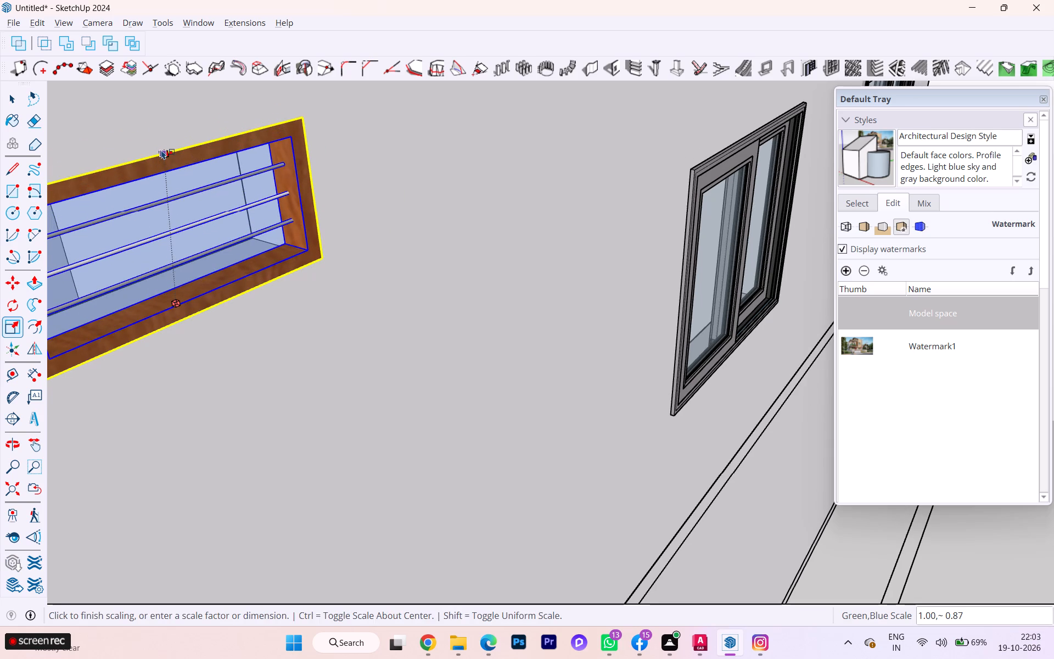
left_click(161, 153)
key("space")
Scale the ventilator's width to about 0.97 so its far side edge meets the side of the opening.
scroll(285, 213, "down", 1)
scroll(289, 214, "up", 3)
scroll(294, 214, "down", 5)
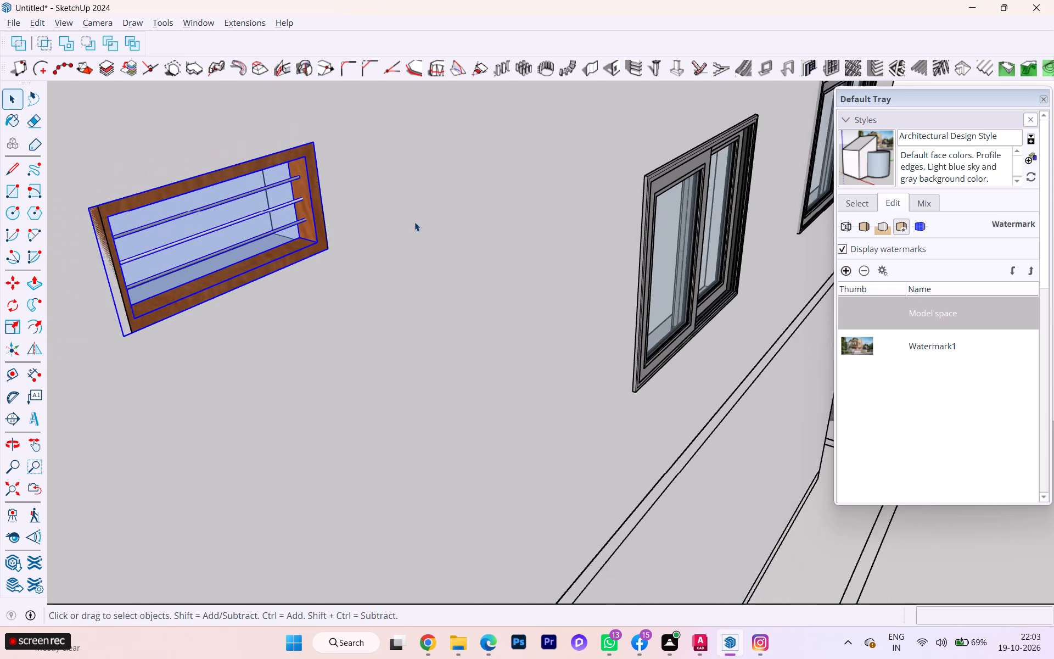
scroll(414, 222, "down", 2)
scroll(418, 223, "up", 1)
scroll(224, 284, "up", 4)
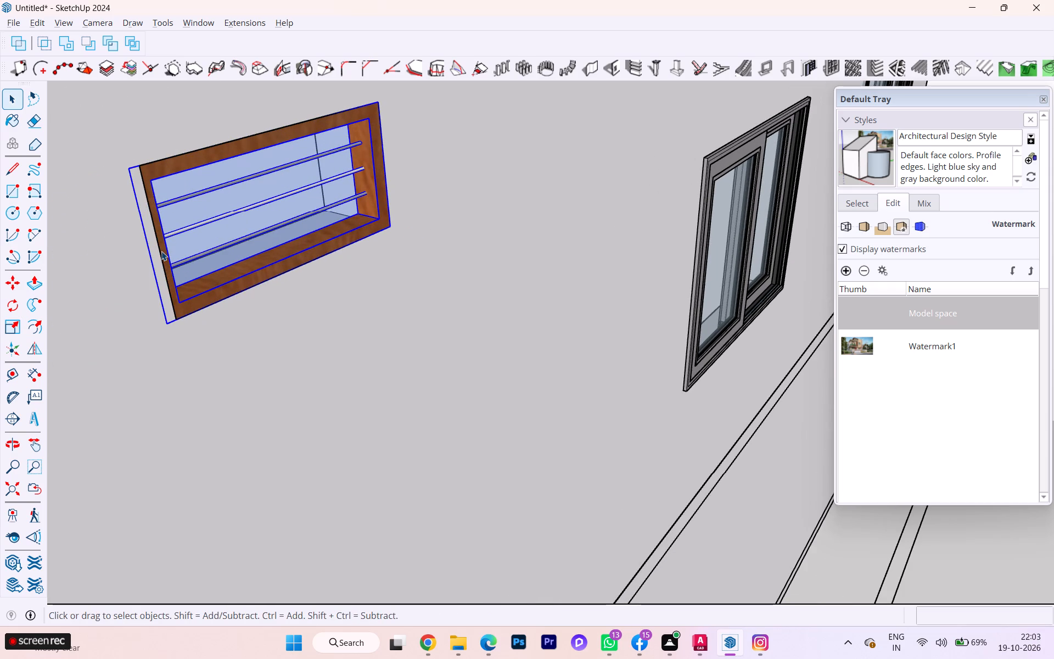
key("s")
left_click(149, 253)
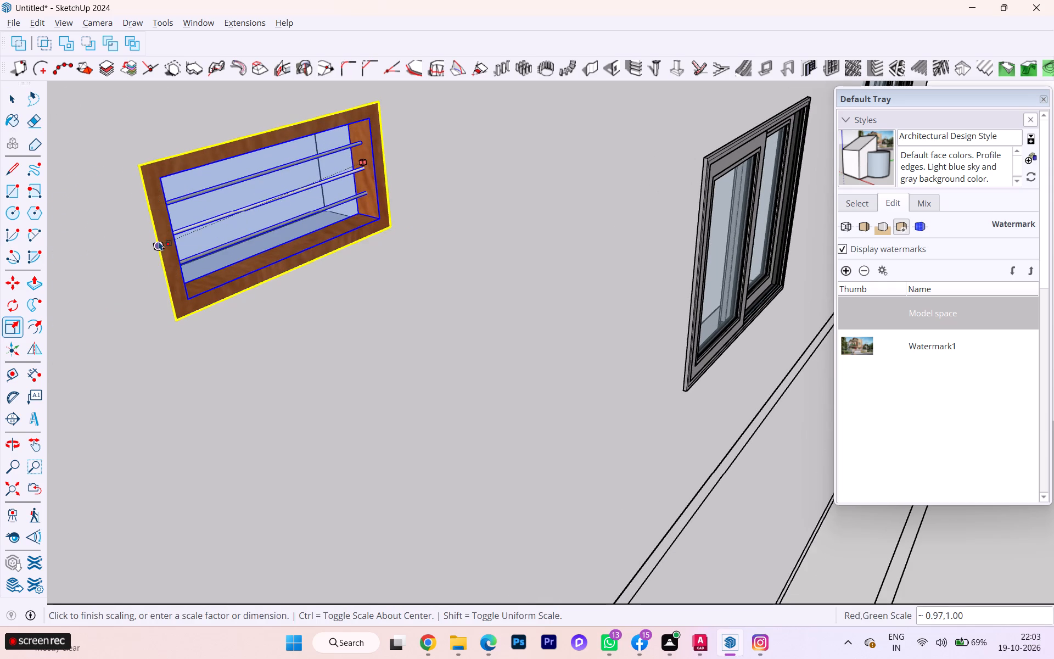
left_click(159, 241)
key("space")
Copy the fitted ventilator about 30' 6 3/4" to the upper-floor opening between the window and the glass double door.
scroll(263, 261, "down", 10)
middle_click_drag(251, 275, 400, 284)
scroll(401, 300, "down", 1)
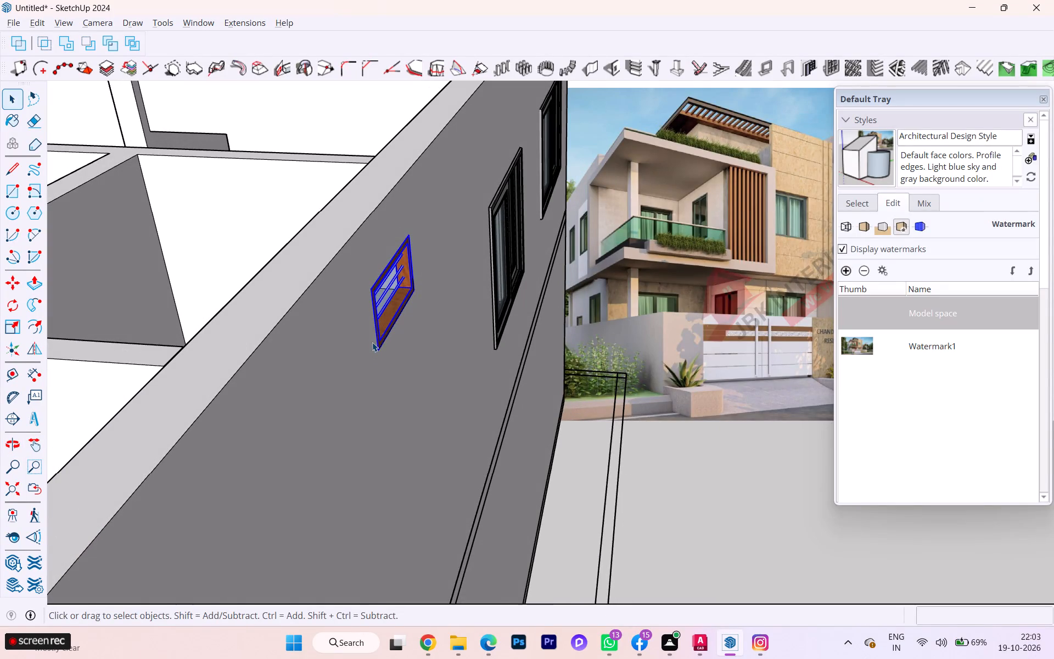
key("m")
left_click(378, 337)
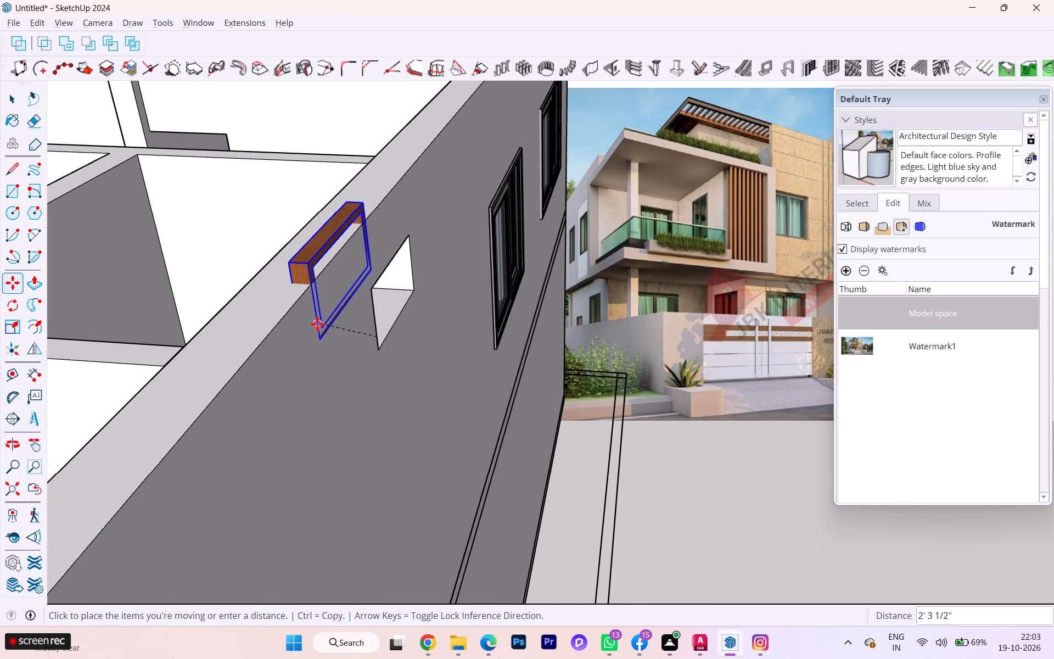
scroll(397, 318, "down", 2)
scroll(514, 308, "down", 3)
scroll(541, 311, "up", 1)
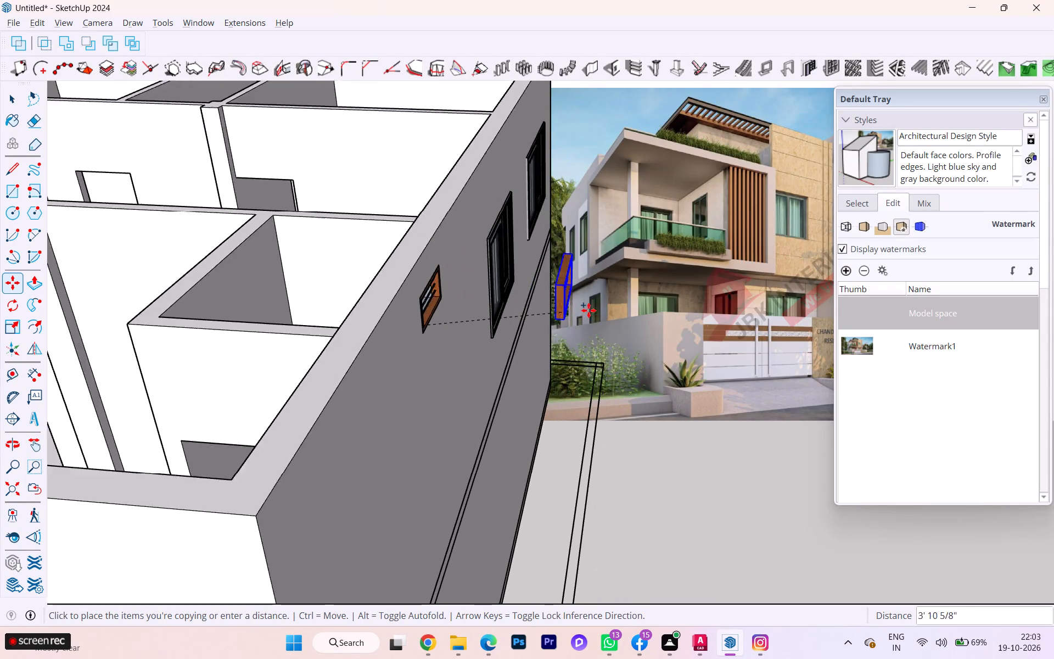
scroll(594, 311, "down", 5)
scroll(365, 309, "down", 4)
scroll(362, 310, "up", 2)
scroll(362, 310, "down", 10)
middle_click_drag(305, 338, 738, 298)
scroll(310, 371, "down", 2)
middle_click_drag(307, 371, 581, 367)
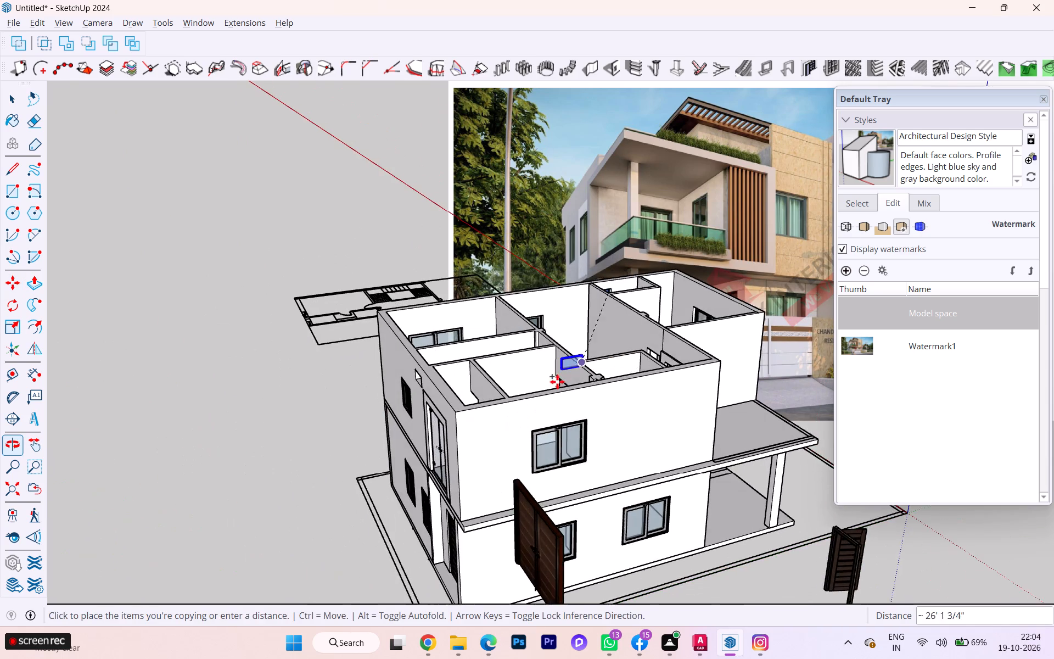
scroll(434, 392, "up", 7)
scroll(419, 385, "down", 1)
scroll(419, 385, "up", 4)
scroll(419, 384, "down", 5)
scroll(418, 383, "up", 2)
scroll(418, 383, "down", 1)
scroll(418, 383, "up", 2)
scroll(412, 375, "down", 4)
scroll(412, 375, "up", 2)
scroll(412, 375, "down", 2)
scroll(412, 375, "up", 4)
scroll(410, 371, "down", 1)
scroll(410, 371, "up", 3)
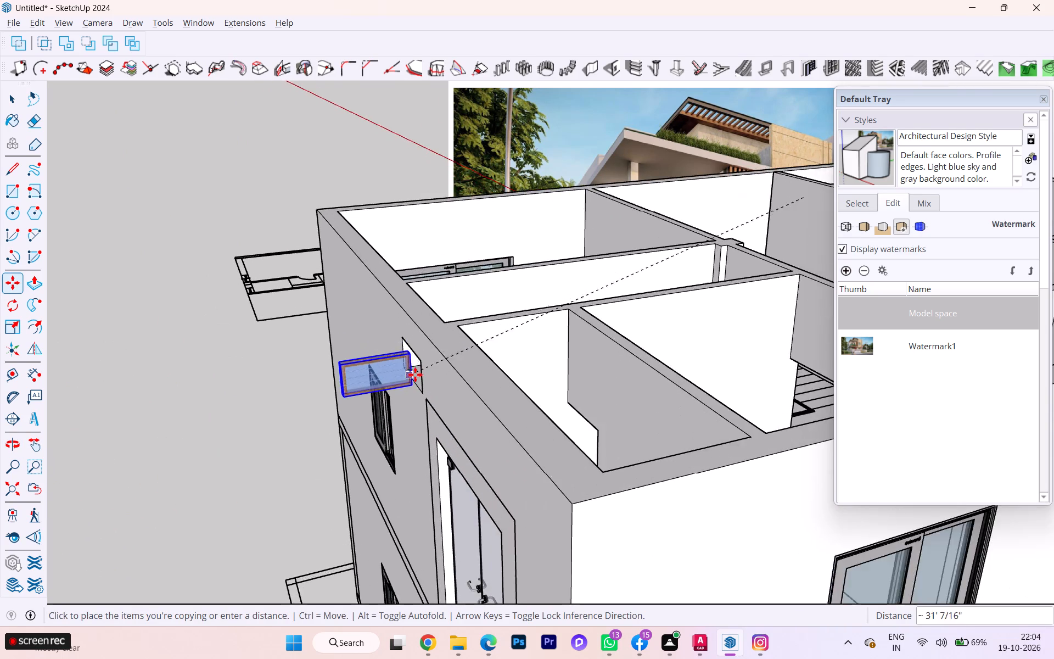
scroll(415, 375, "up", 2)
scroll(416, 375, "down", 4)
scroll(417, 375, "up", 11)
scroll(417, 376, "down", 2)
scroll(417, 376, "up", 2)
left_click(376, 334)
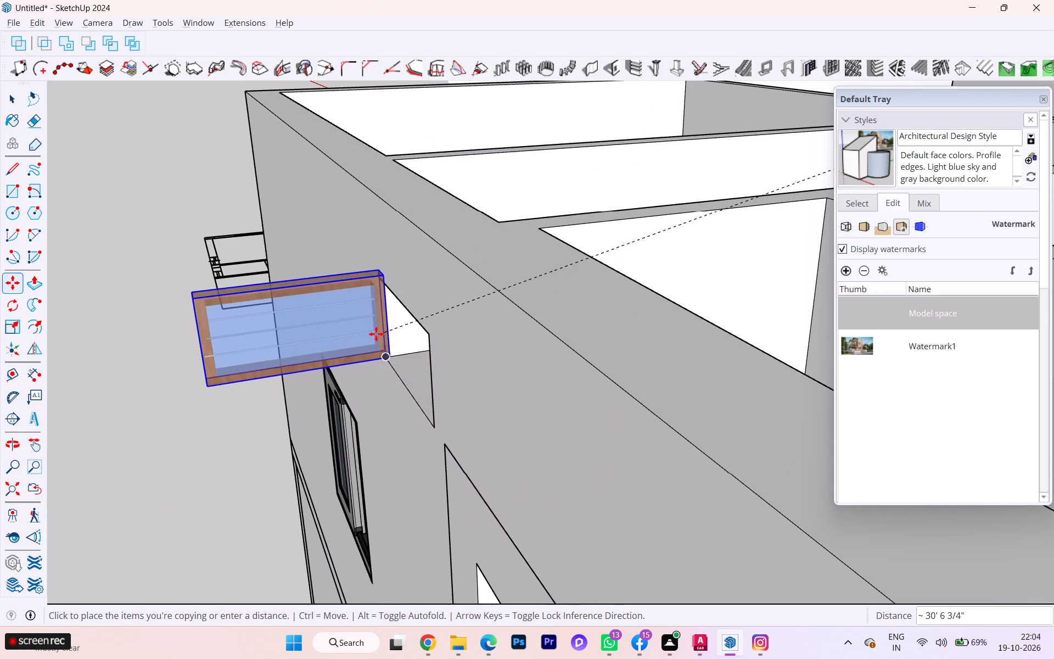
key("space")
Rotate the copied ventilator 90° about the vertical axis so it lies parallel to the wall with the opening.
scroll(238, 357, "down", 2)
middle_click_drag(242, 357, 324, 350)
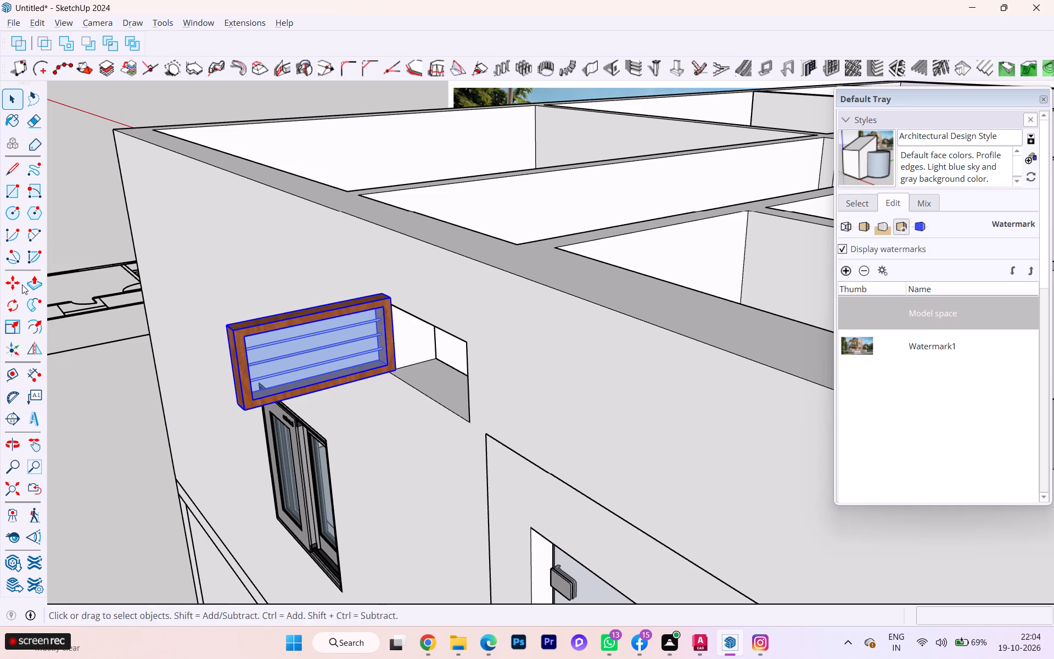
left_click(15, 301)
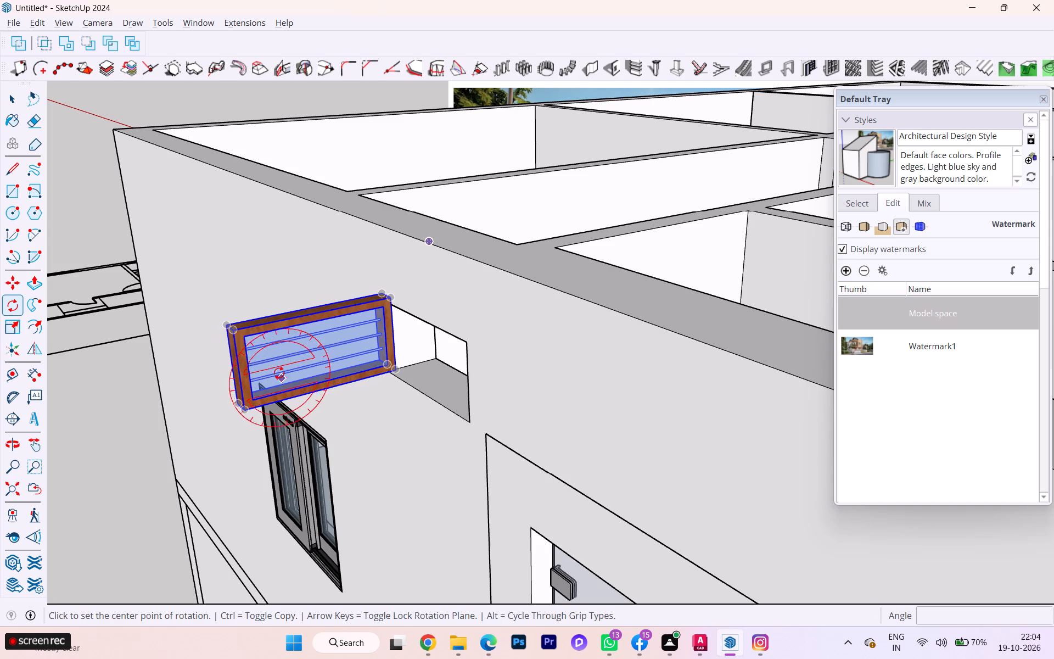
left_click(266, 317)
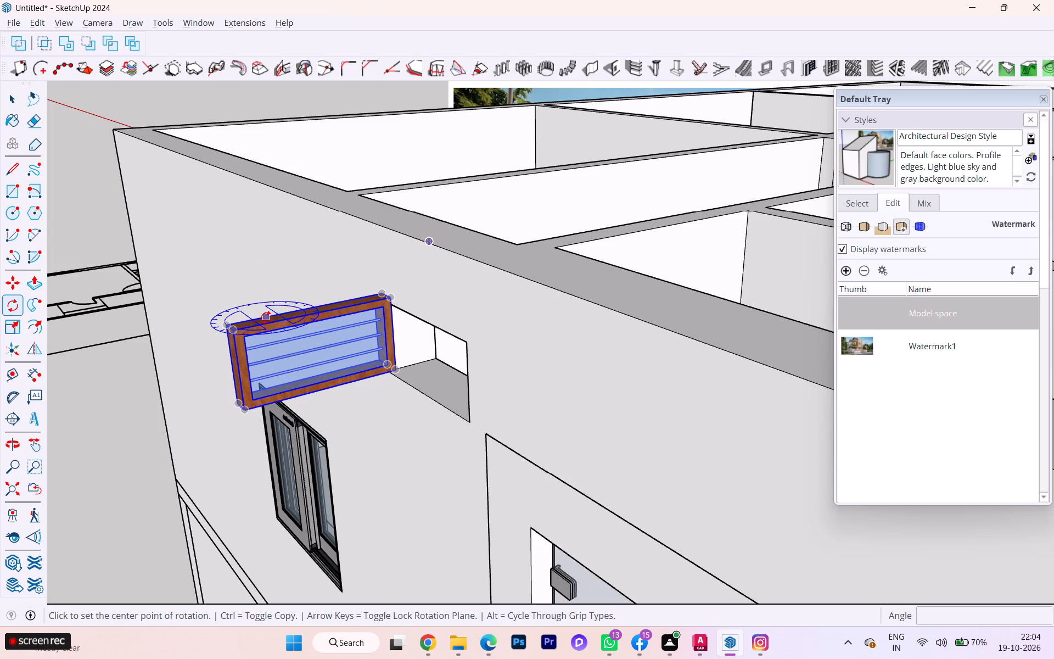
left_click(304, 305)
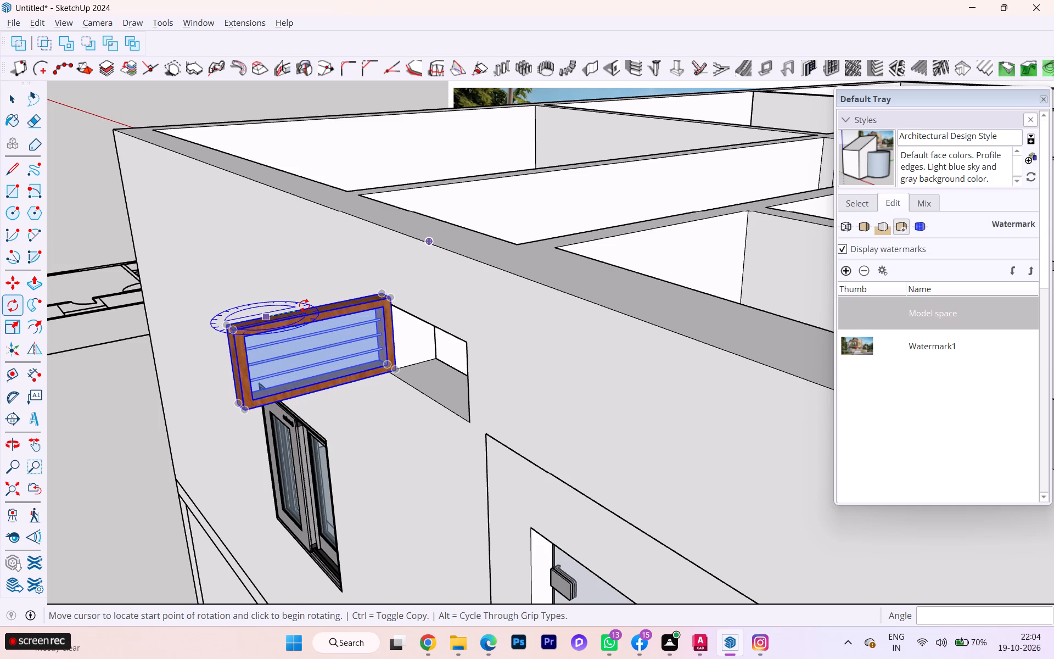
left_click(306, 351)
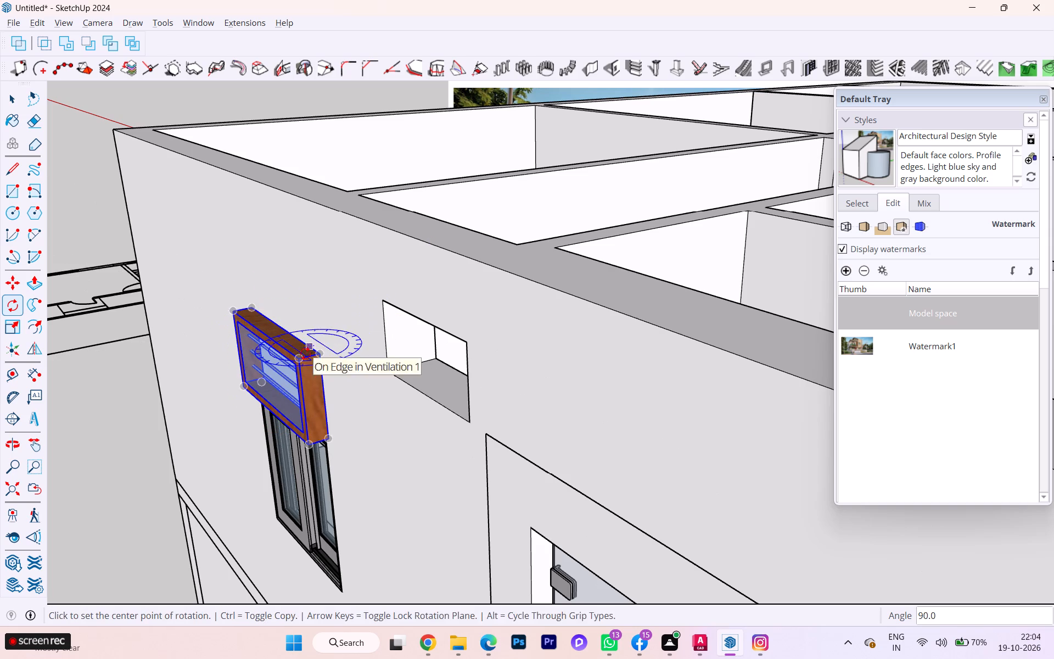
key("space")
Move the rotated ventilator about 1' 10" by its lower outer corner into the matching corner of the small wall opening.
key("m")
scroll(309, 435, "up", 2)
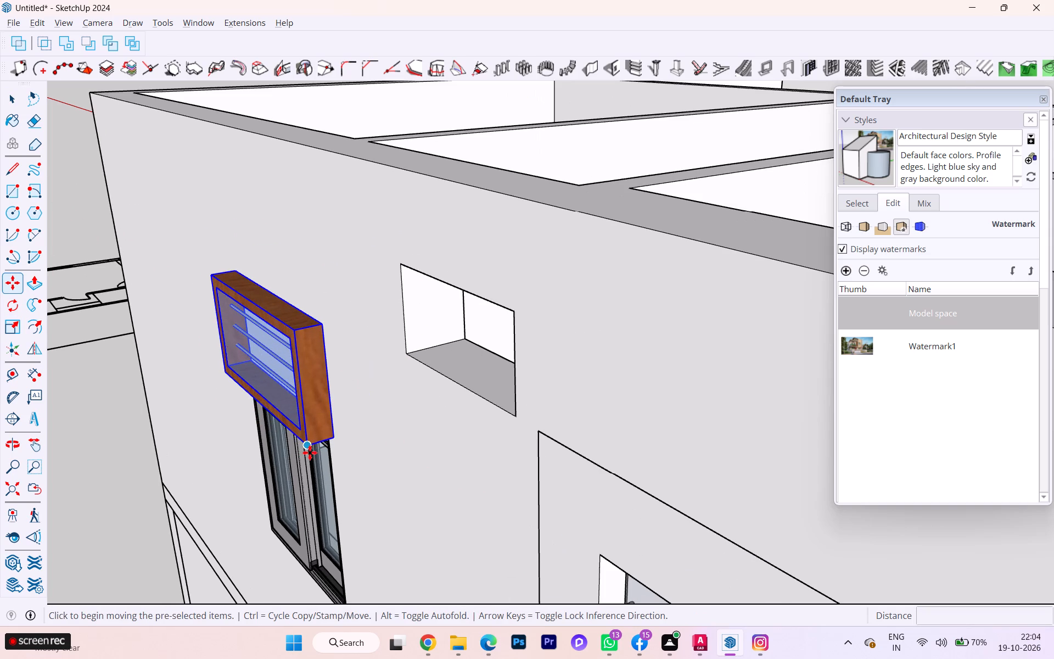
left_click(308, 452)
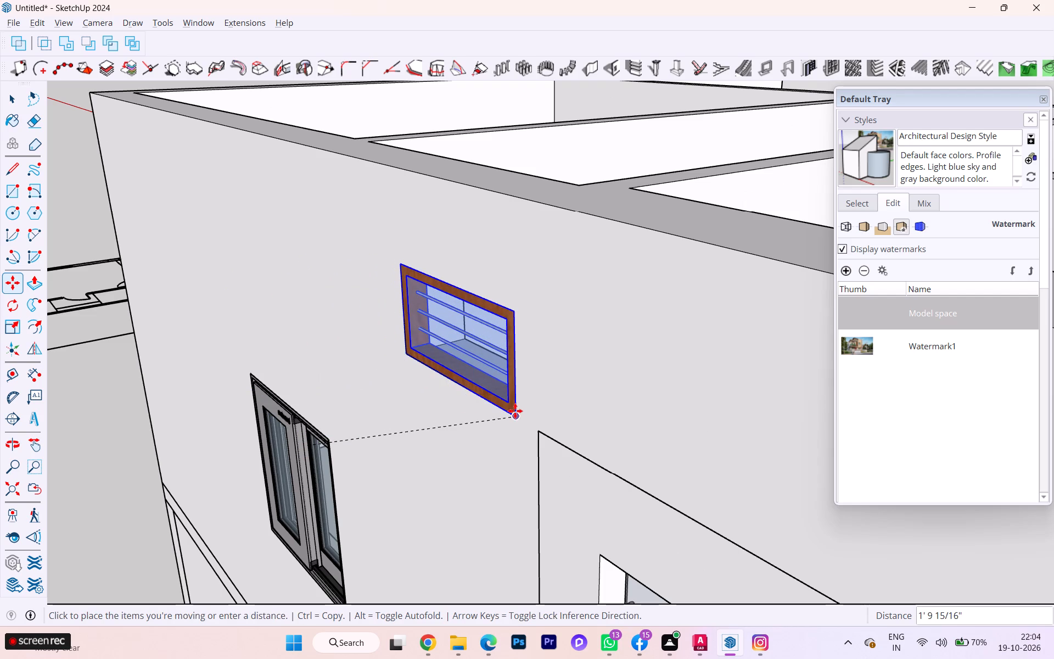
left_click(515, 411)
key("space")
left_click(63, 348)
Inspect the house from all sides and from above, checking the fitted windows, doors and ventilators against the reference image.
scroll(428, 320, "down", 4)
middle_click_drag(519, 314, 554, 312)
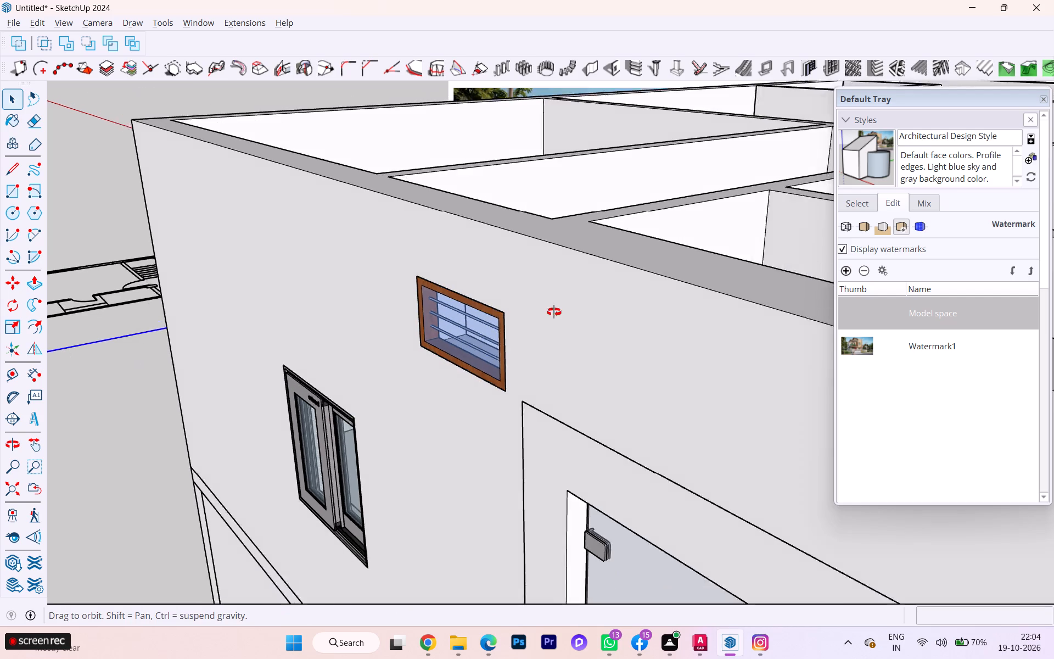
middle_click_drag(554, 312, 368, 320)
scroll(368, 320, "up", 1)
scroll(347, 300, "down", 2)
scroll(341, 299, "up", 1)
scroll(340, 299, "down", 2)
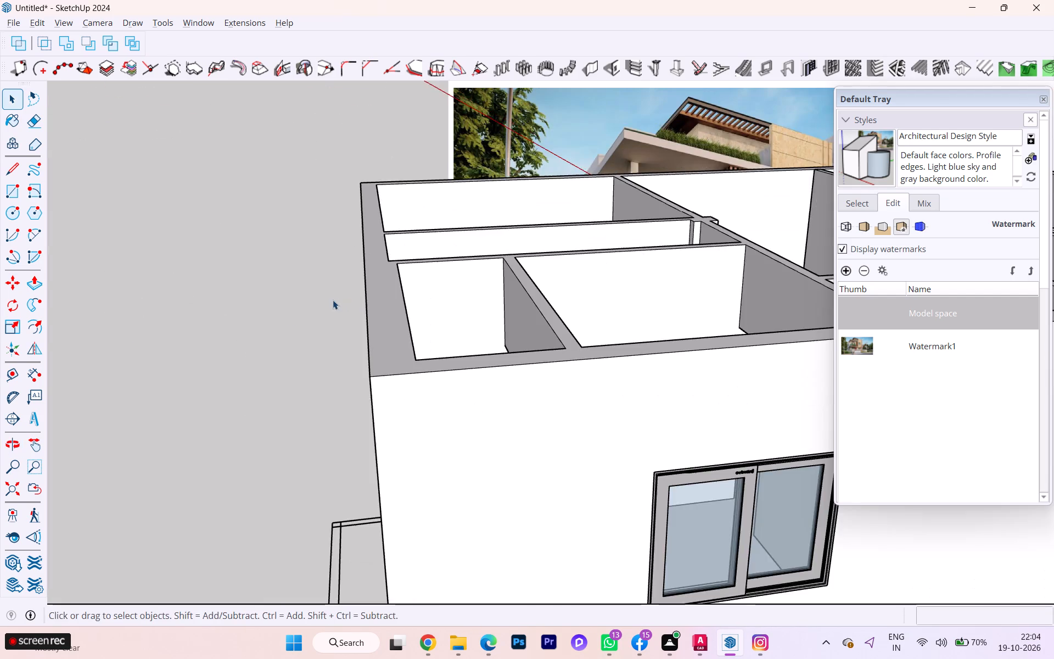
middle_click_drag(344, 299, 664, 320)
scroll(659, 287, "down", 1)
scroll(658, 287, "up", 1)
scroll(656, 285, "down", 7)
scroll(395, 336, "down", 1)
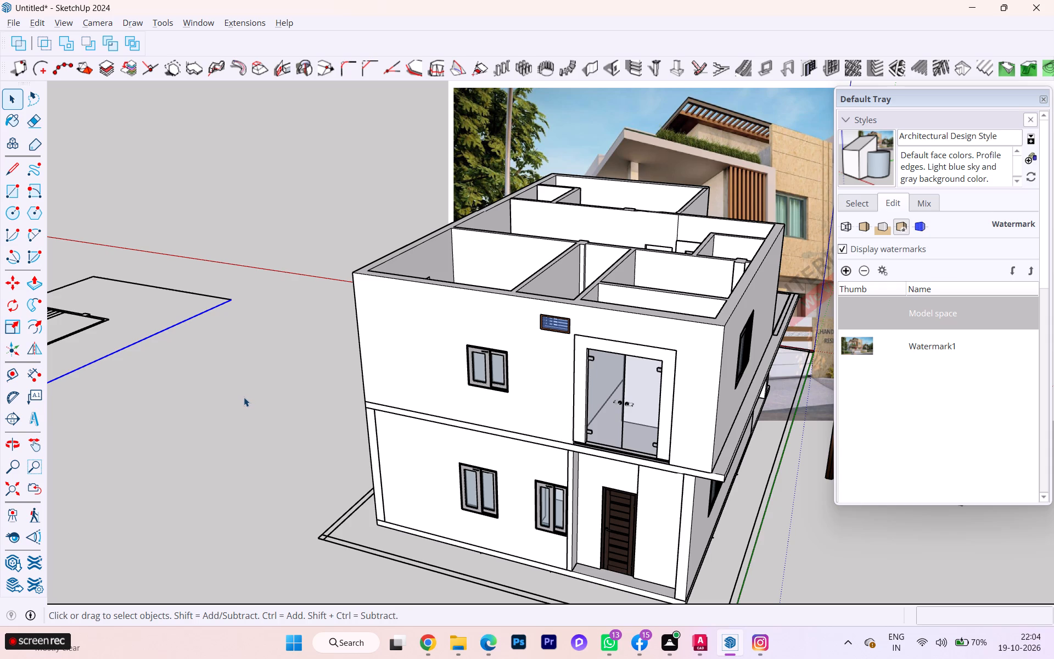
scroll(254, 370, "down", 1)
middle_click_drag(275, 364, 390, 361)
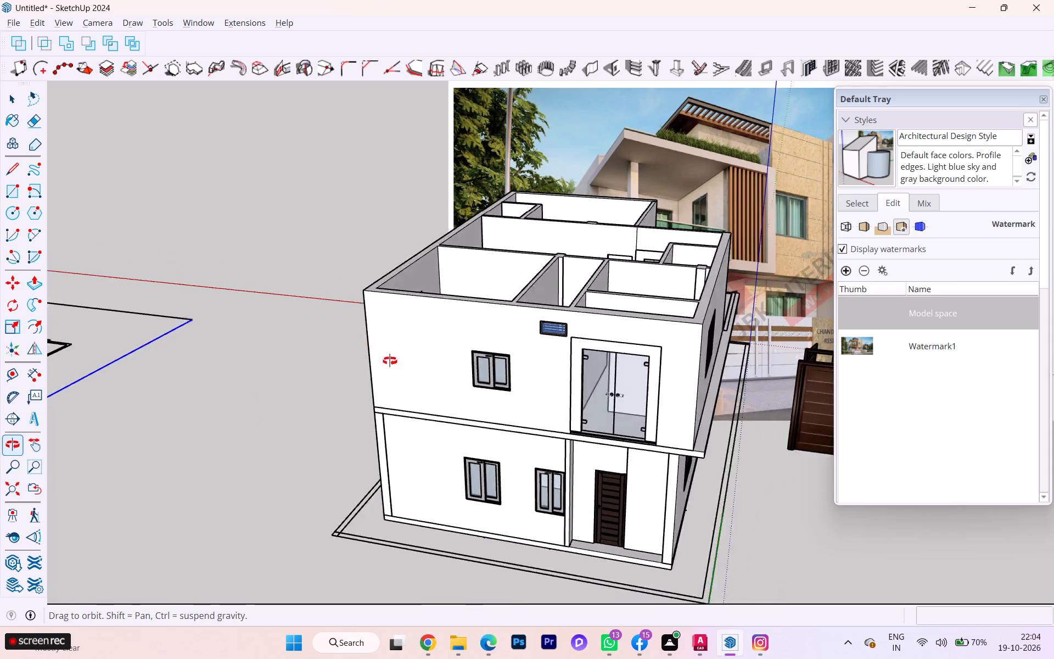
middle_click_drag(390, 361, 651, 362)
scroll(288, 367, "down", 3)
middle_click_drag(318, 366, 834, 371)
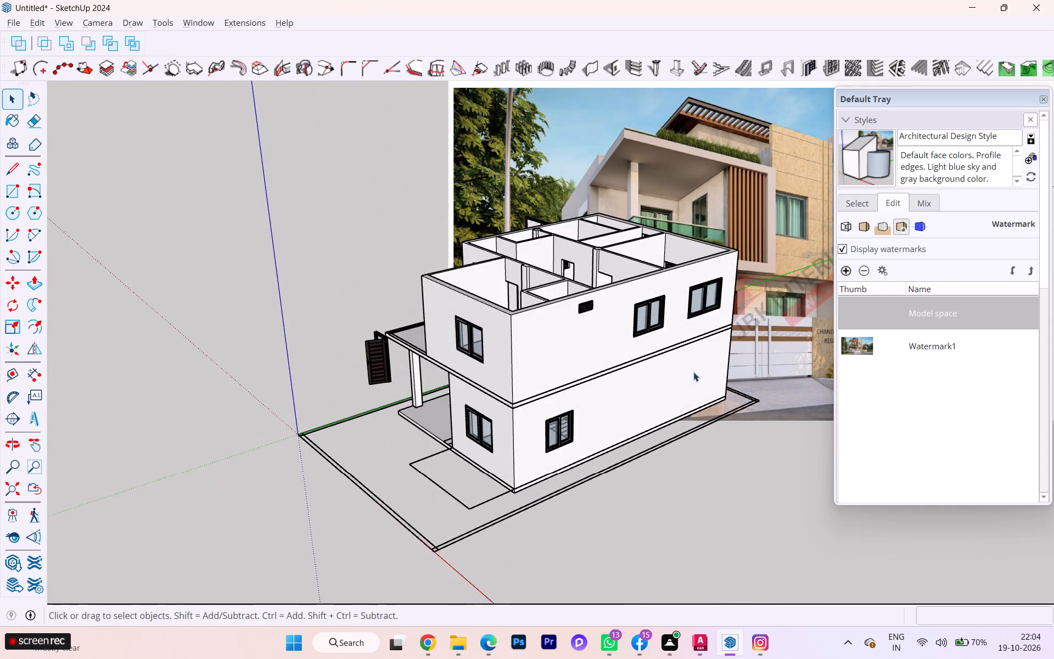
scroll(416, 384, "down", 1)
middle_click_drag(393, 384, 649, 387)
scroll(455, 383, "down", 1)
middle_click_drag(459, 383, 528, 448)
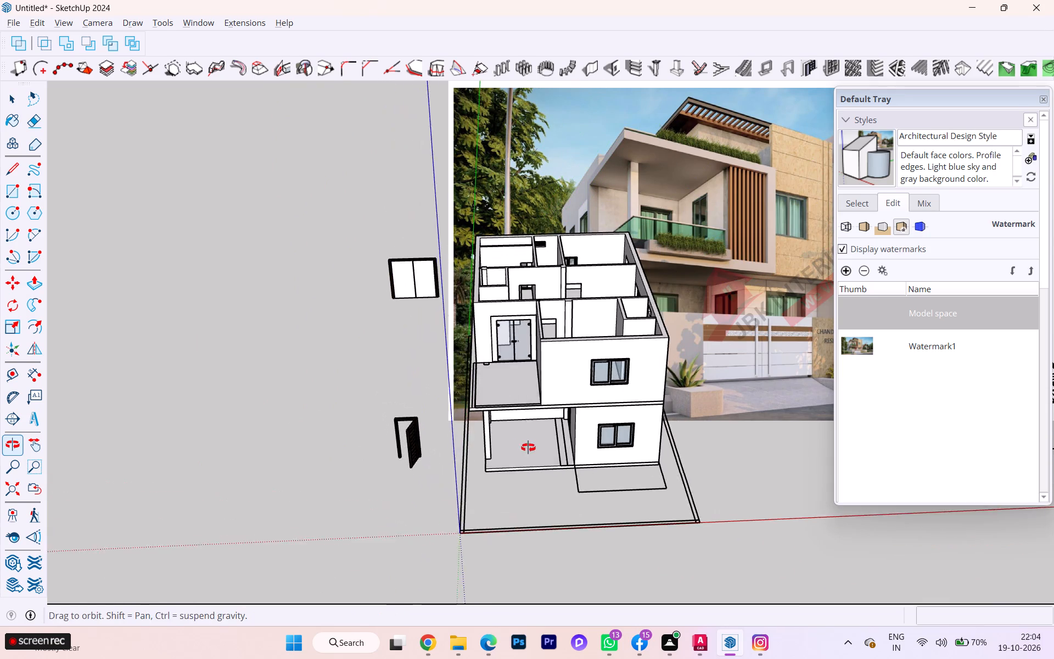
middle_click_drag(528, 448, 547, 482)
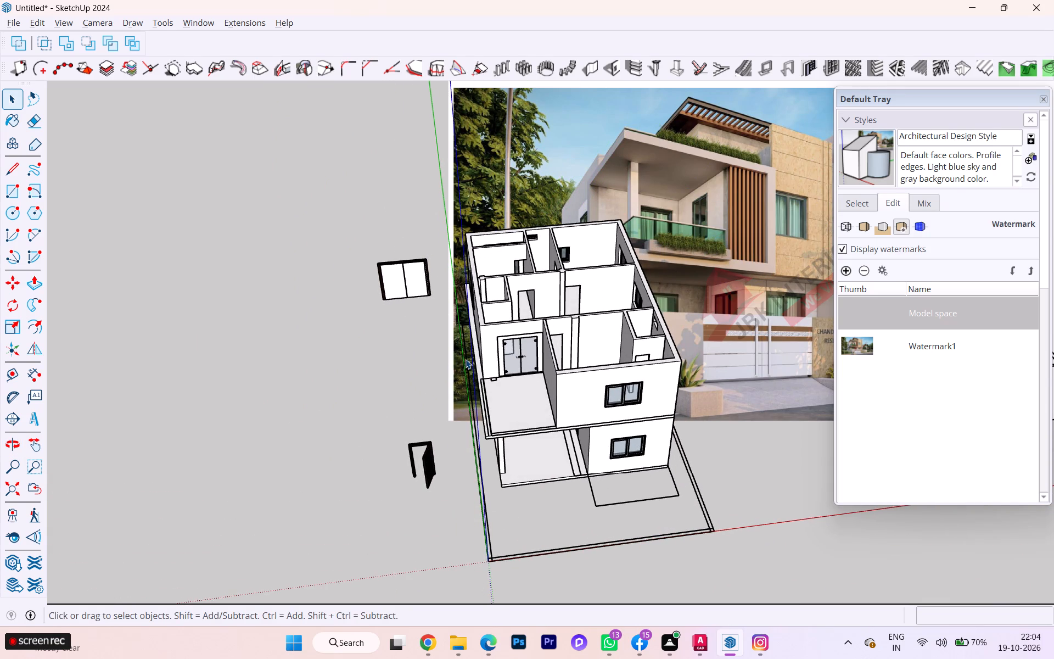
scroll(413, 382, "down", 1)
scroll(412, 382, "up", 1)
scroll(407, 386, "down", 2)
scroll(402, 390, "up", 1)
scroll(172, 421, "down", 2)
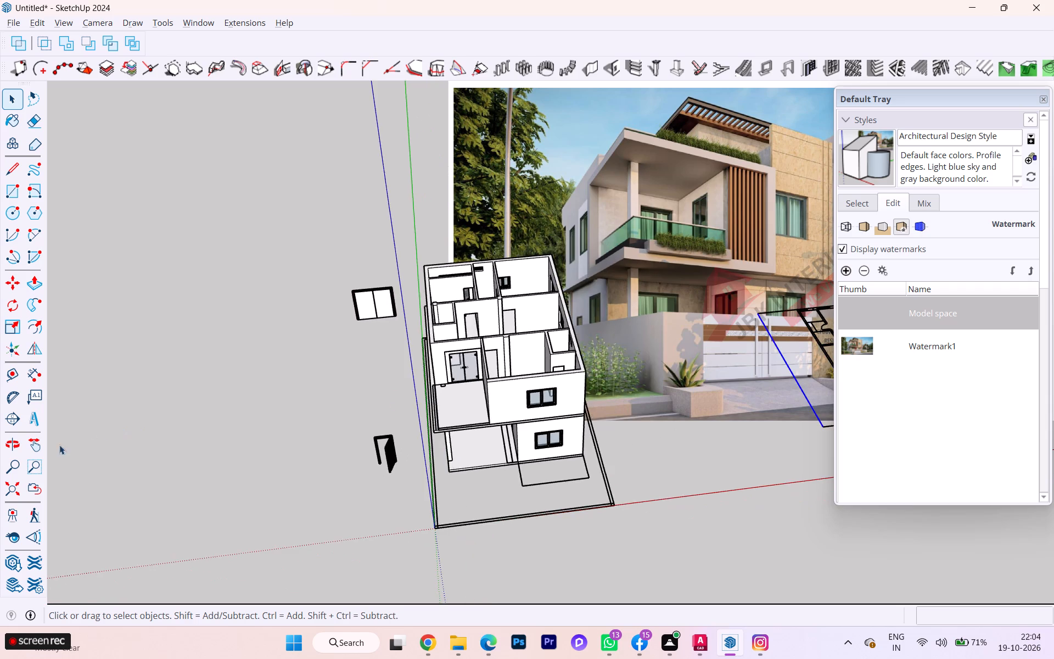
scroll(53, 450, "down", 2)
scroll(274, 457, "up", 3)
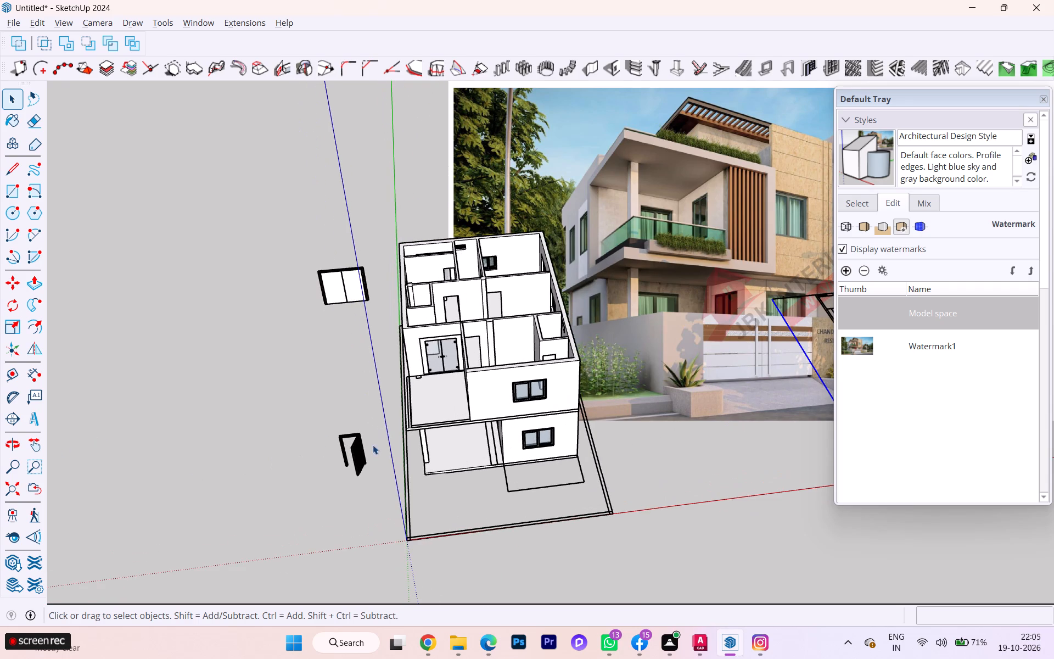
scroll(375, 449, "up", 1)
scroll(378, 450, "down", 1)
scroll(379, 450, "up", 1)
scroll(463, 418, "up", 9)
scroll(469, 396, "down", 3)
scroll(469, 396, "up", 2)
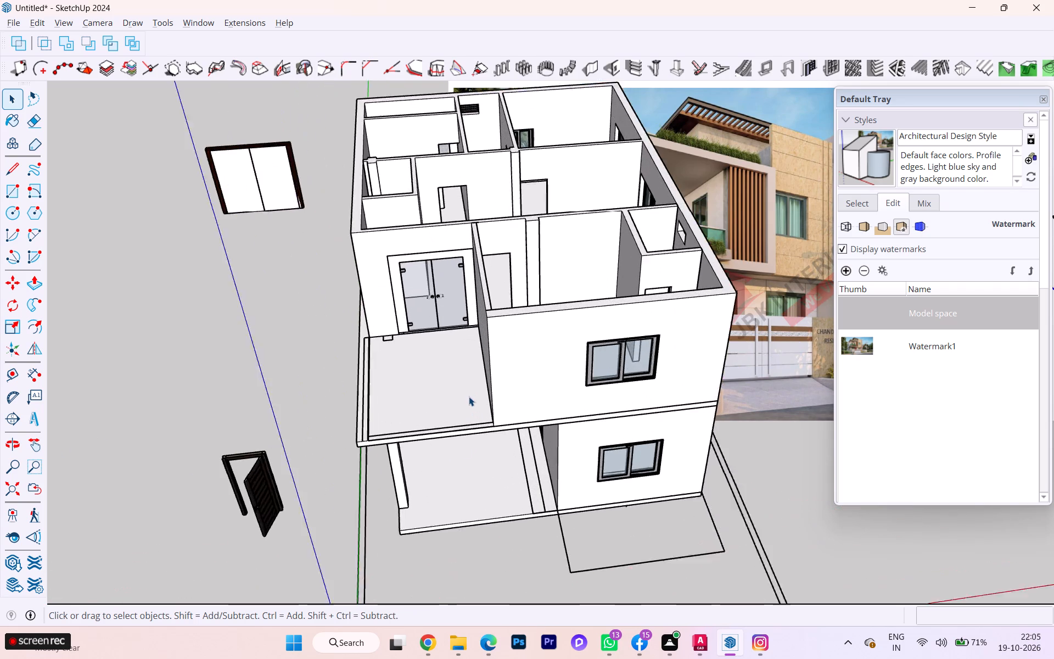
scroll(496, 392, "down", 1)
middle_click_drag(497, 391, 662, 411)
scroll(662, 411, "up", 1)
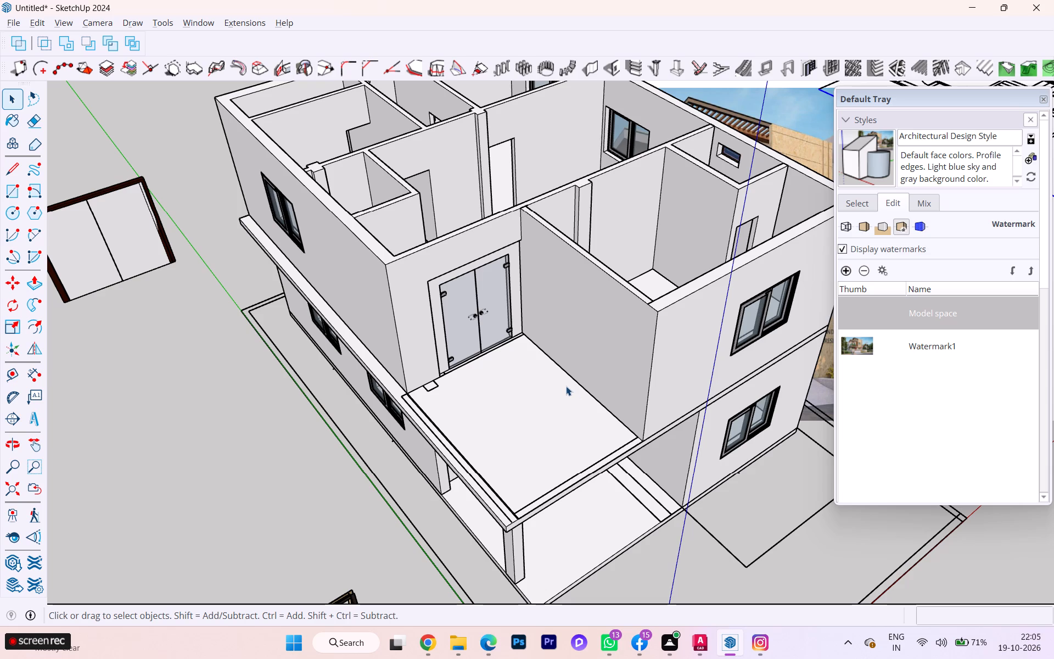
scroll(453, 396, "down", 4)
scroll(197, 406, "down", 5)
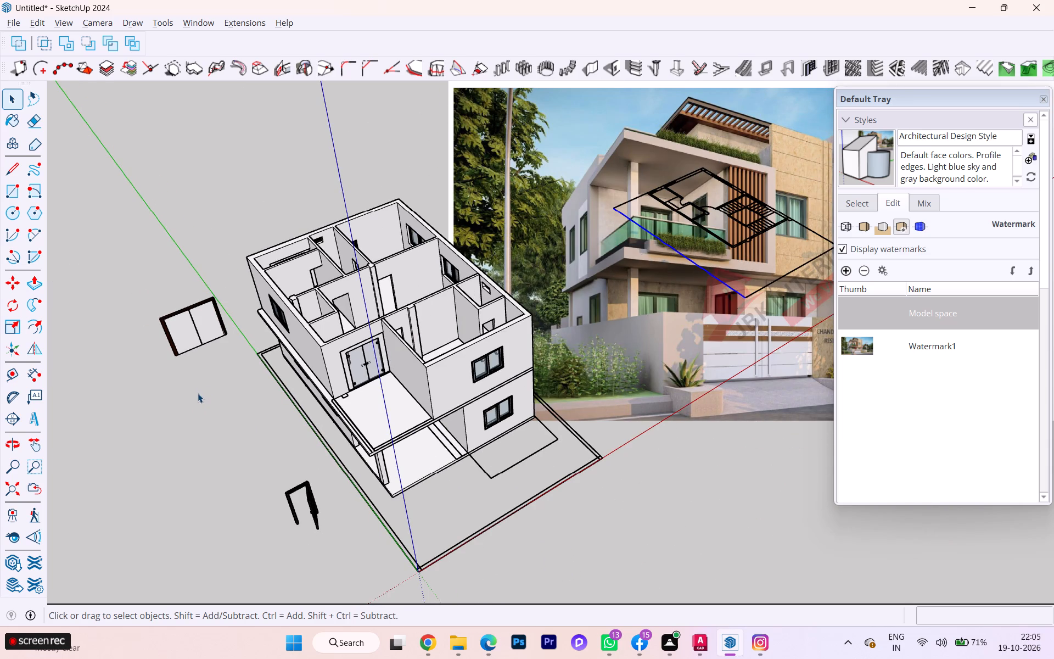
scroll(198, 394, "down", 2)
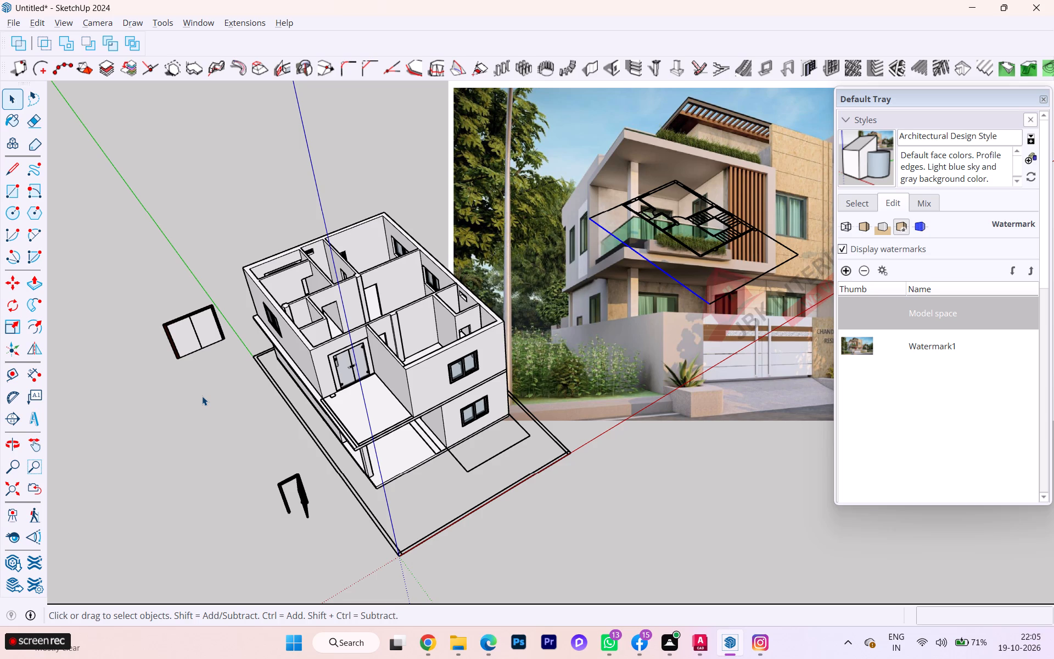
scroll(159, 416, "down", 3)
scroll(87, 437, "down", 5)
scroll(79, 439, "up", 1)
scroll(79, 439, "down", 3)
middle_click_drag(375, 356, 473, 234)
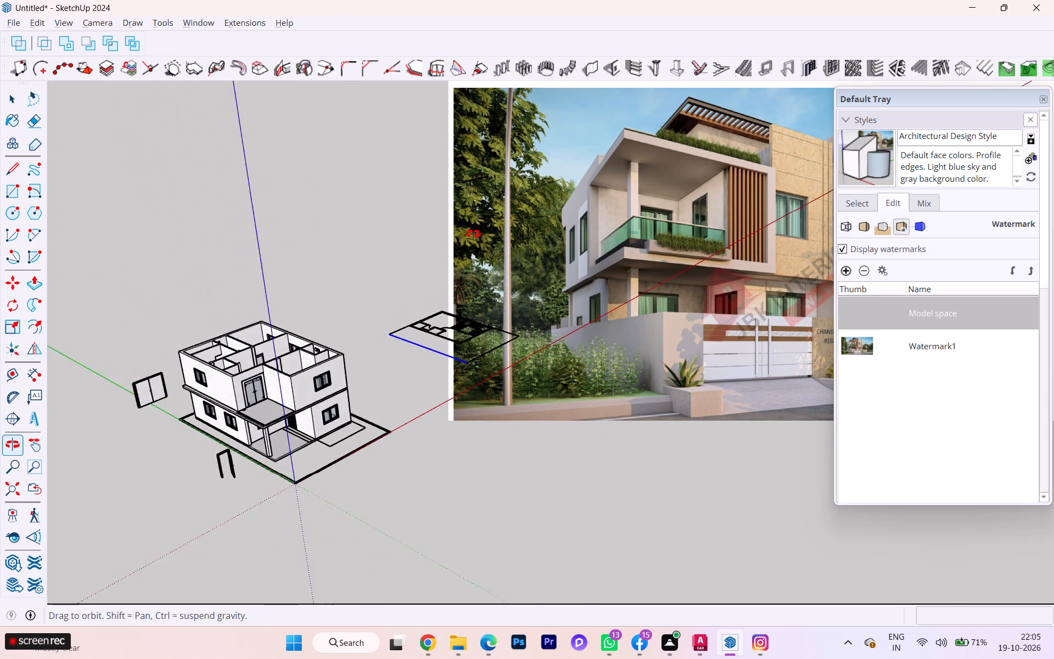
middle_click_drag(473, 234, 535, 185)
Delete the spare dark louvred door with its frame standing outside the house beside the porch.
scroll(414, 360, "up", 3)
scroll(327, 389, "down", 1)
scroll(327, 389, "up", 3)
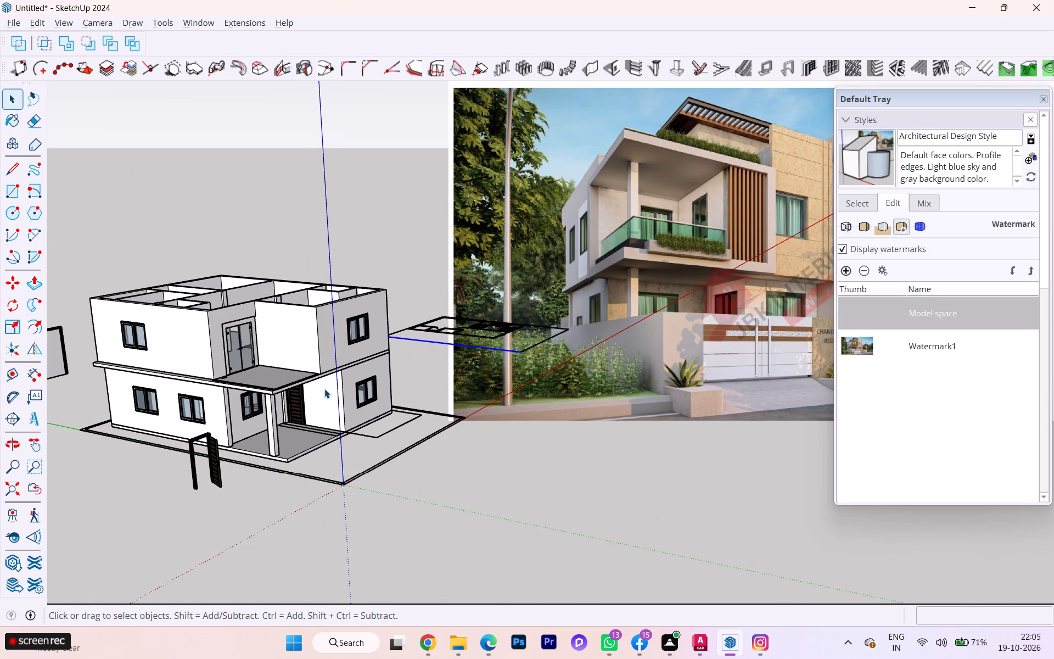
scroll(214, 467, "down", 2)
scroll(214, 467, "up", 9)
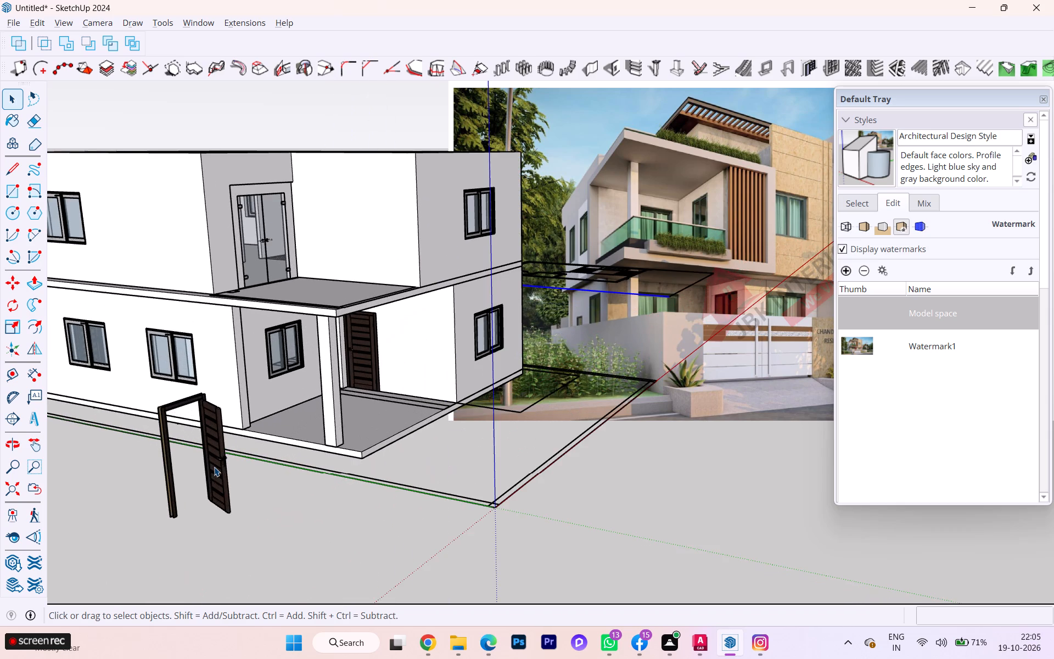
left_click(211, 467)
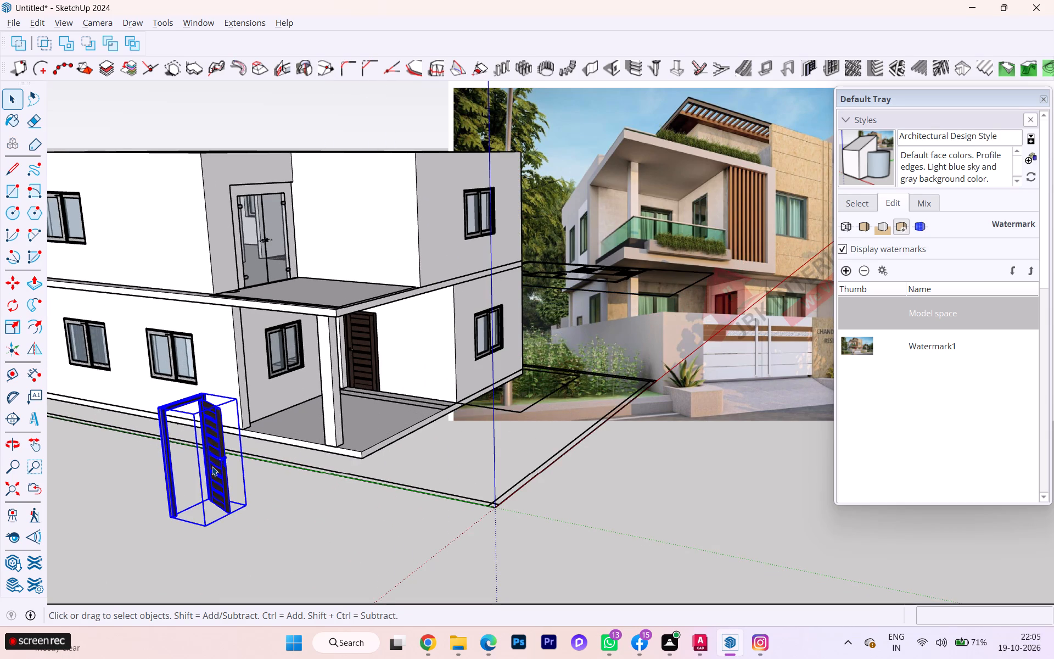
key("Delete")
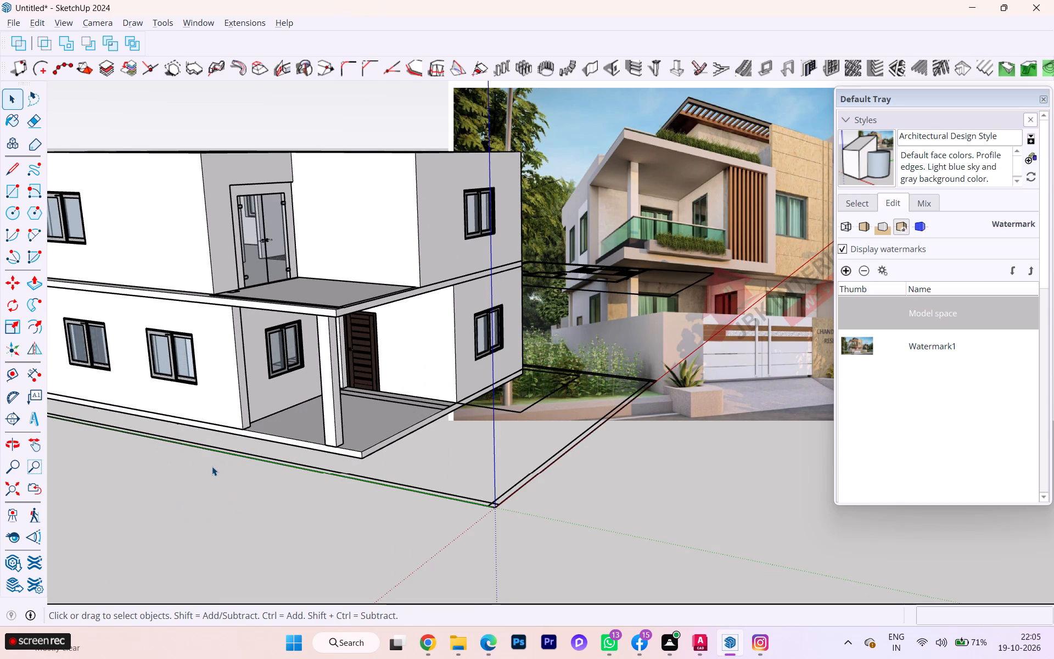
Examine the two-storey house's overall exterior against the reference image.
scroll(212, 466, "down", 2)
scroll(199, 522, "down", 3)
scroll(228, 492, "up", 1)
scroll(228, 492, "down", 1)
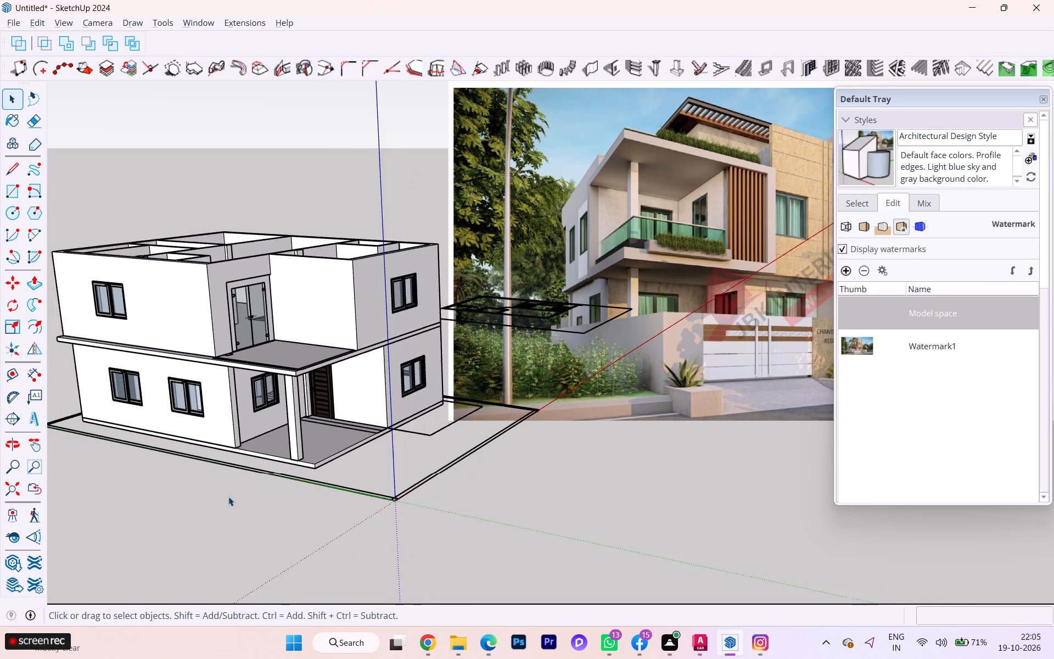
scroll(228, 496, "down", 3)
scroll(187, 371, "down", 2)
scroll(187, 371, "up", 9)
scroll(238, 353, "down", 2)
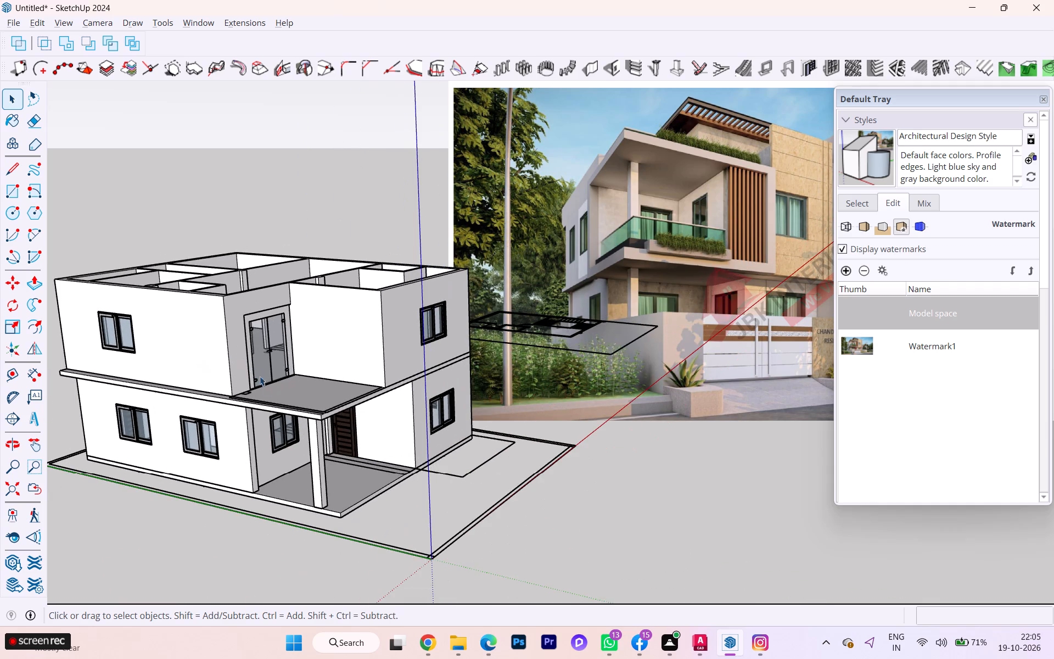
scroll(262, 379, "down", 1)
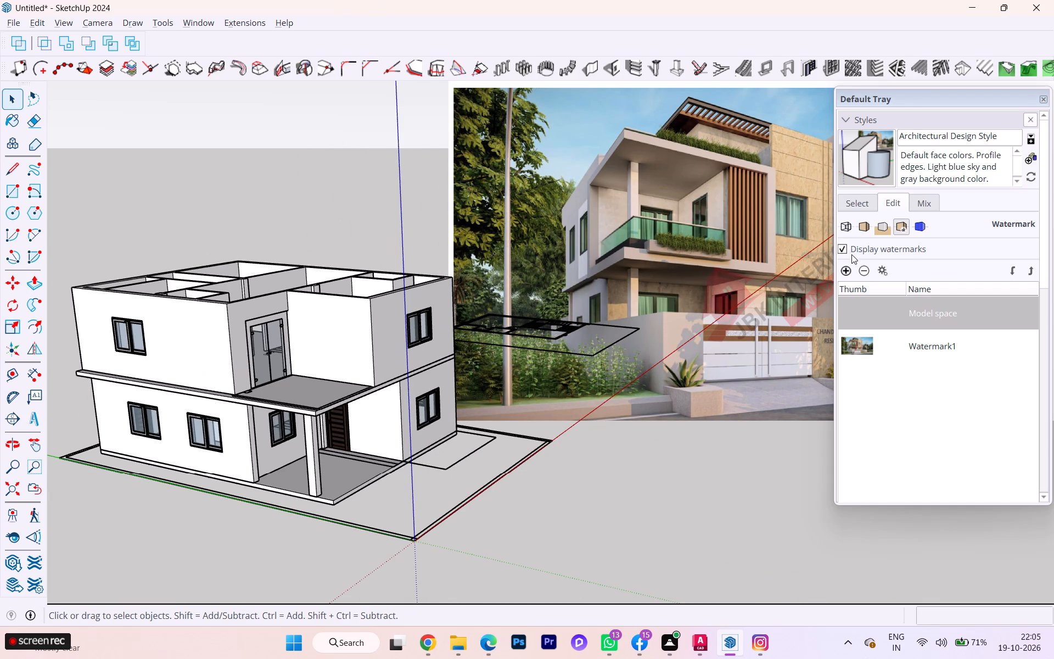
Look through the model's tags and check the slab tag by switching its visibility off and back on.
left_click(845, 115)
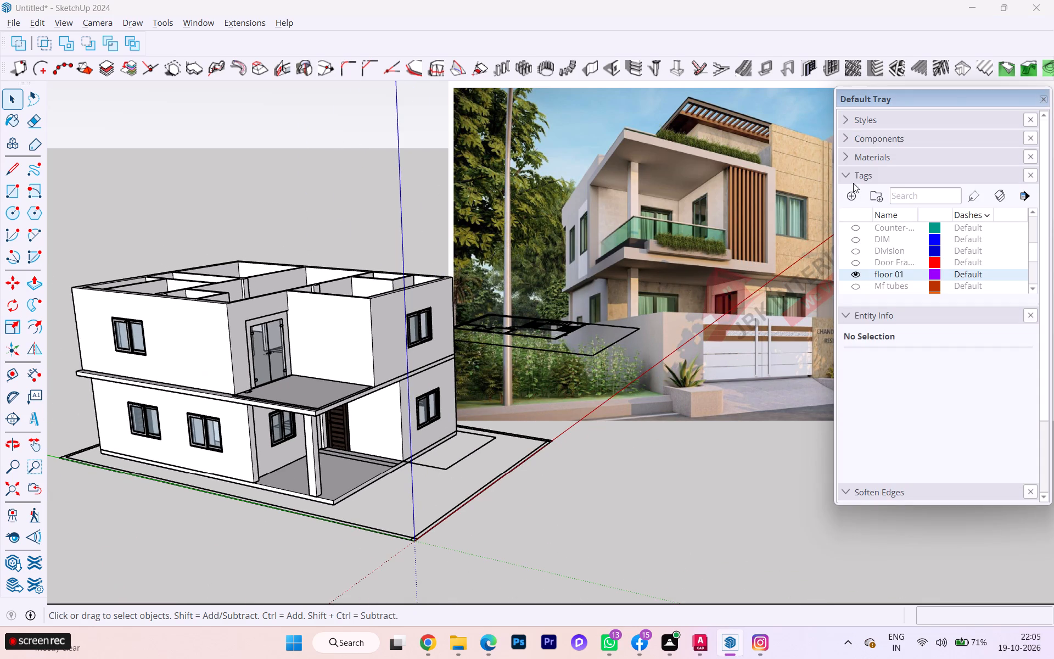
scroll(859, 253, "down", 1)
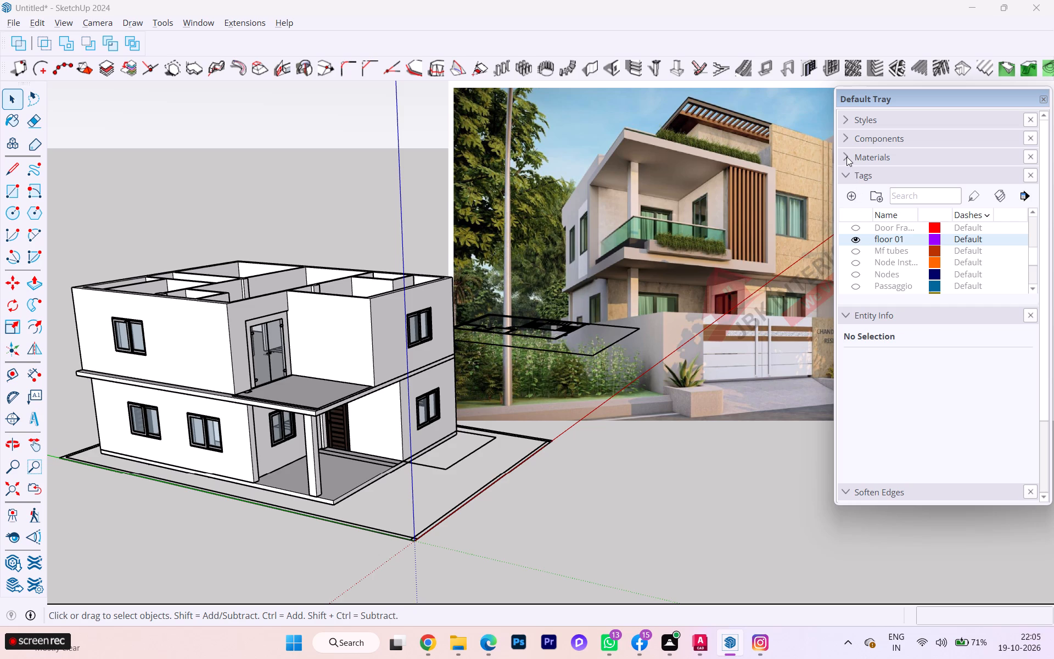
left_click(846, 157)
left_click(846, 156)
scroll(866, 249, "up", 6)
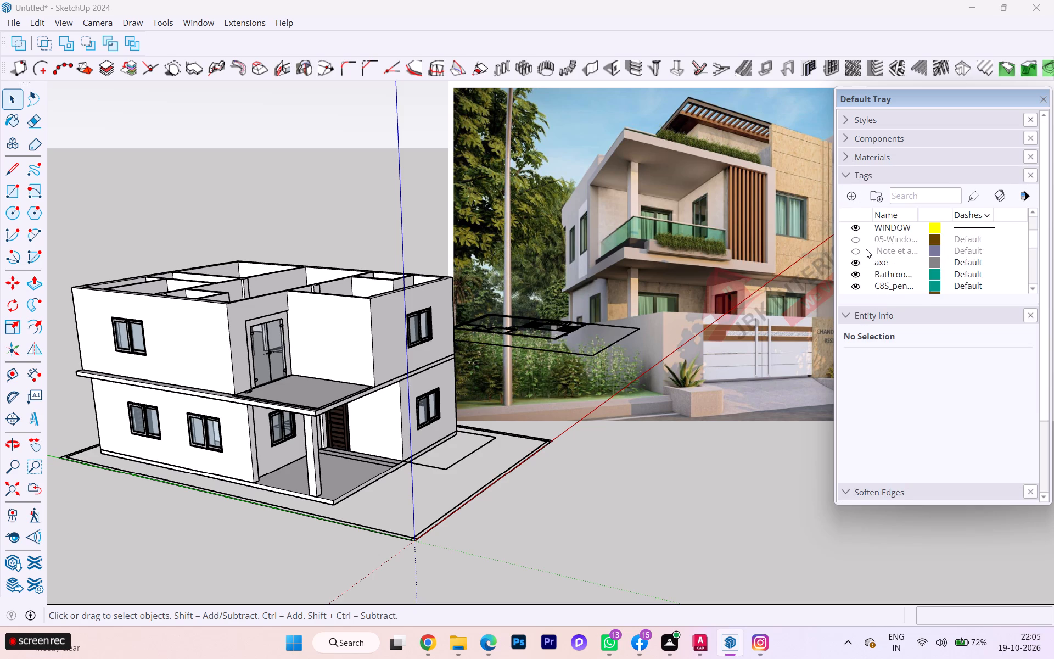
scroll(866, 249, "up", 10)
scroll(866, 248, "down", 4)
scroll(863, 255, "up", 1)
scroll(863, 255, "down", 1)
scroll(863, 255, "up", 3)
scroll(863, 255, "down", 8)
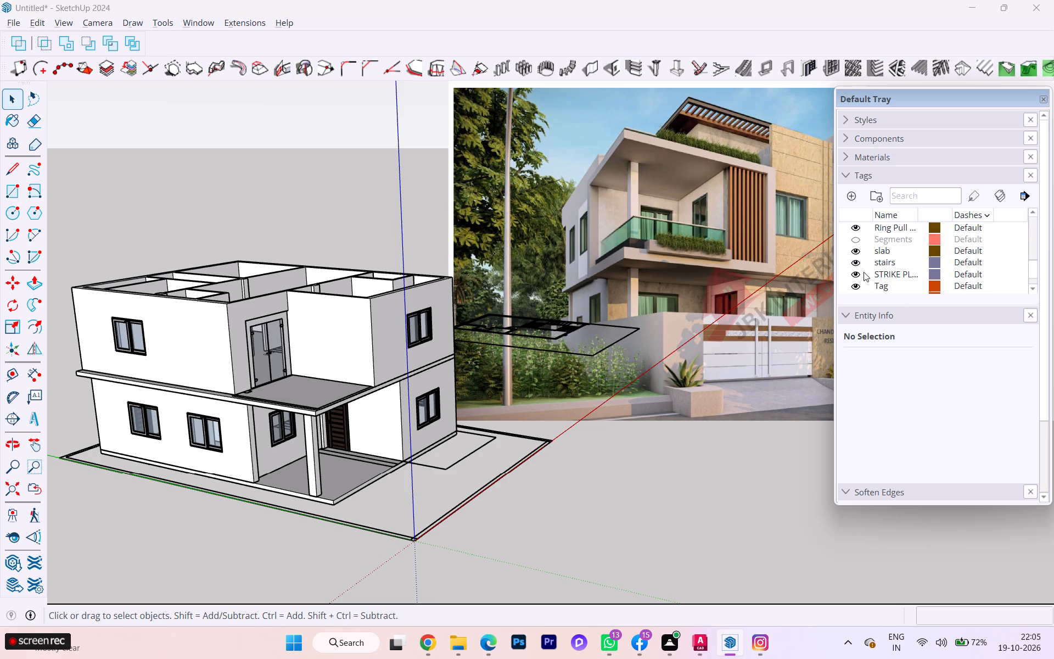
left_click(857, 253)
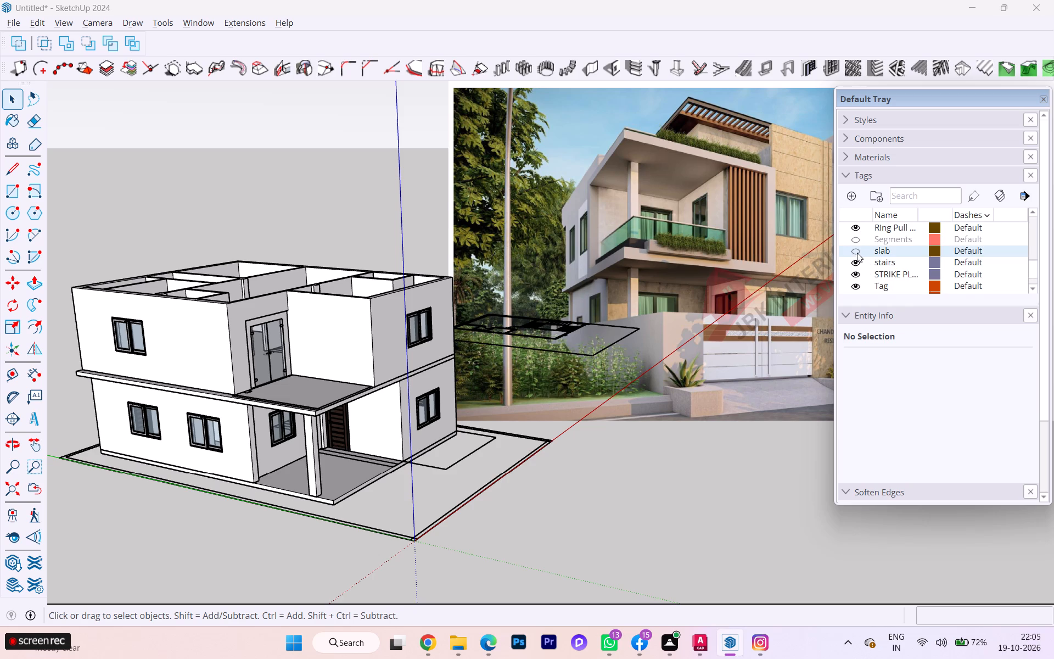
left_click(857, 253)
Unhide the last hidden objects to bring back the roof slab over the upper storey.
left_click(32, 15)
left_click(33, 18)
left_click(83, 249)
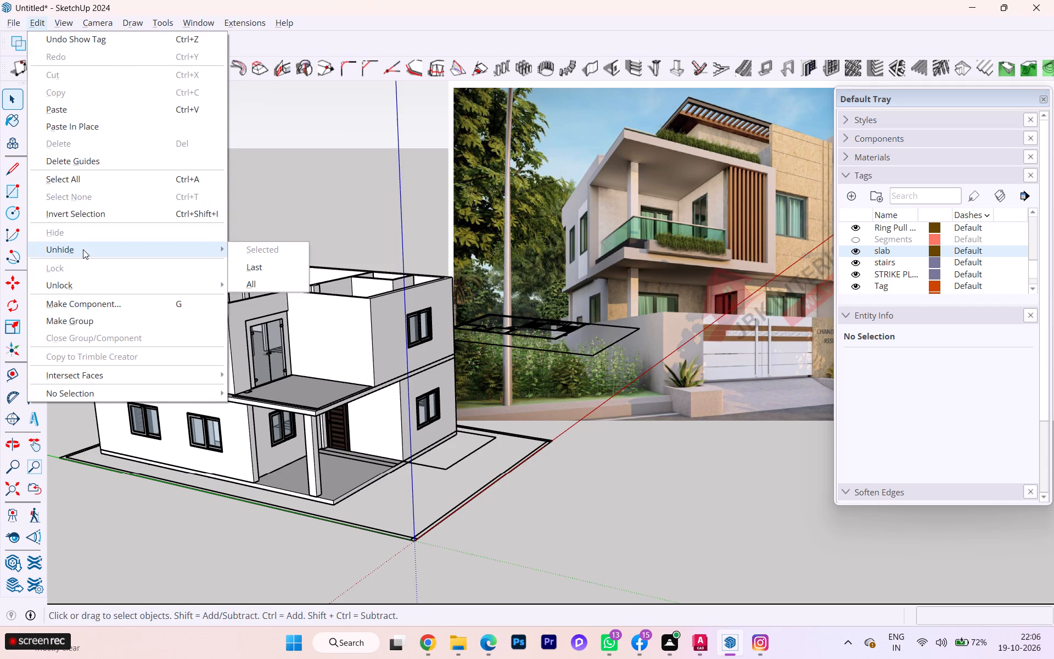
left_click(279, 264)
left_click(581, 457)
Set up a MajRail railing for the balcony: Type C, 36" high, 2" run offset and 0" perpendicular offset.
scroll(466, 462, "down", 1)
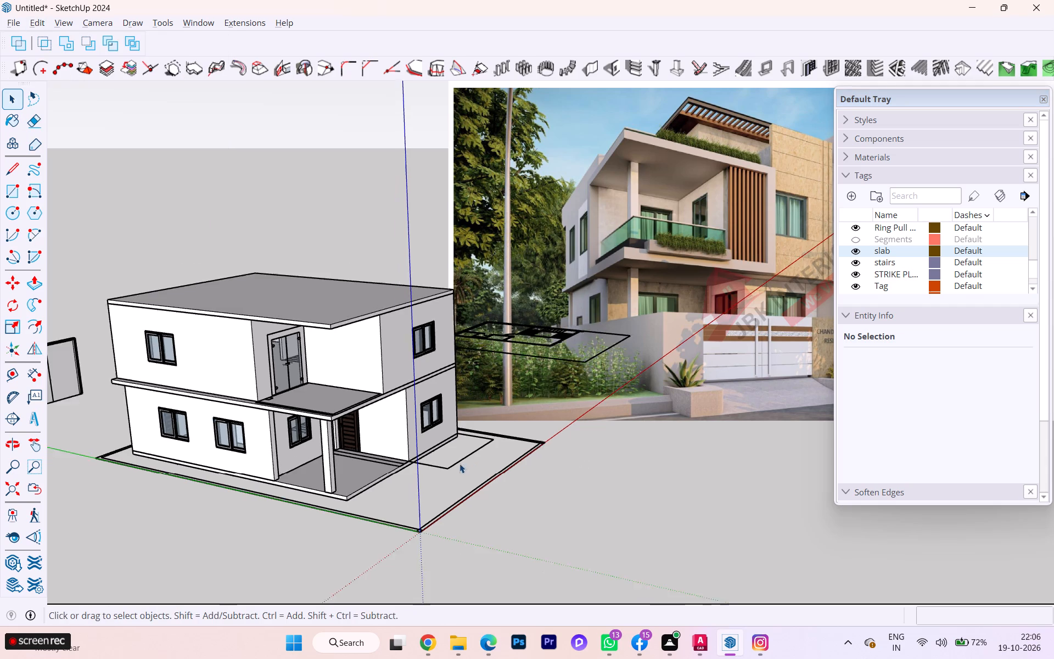
scroll(459, 463, "down", 1)
middle_click_drag(456, 465, 176, 559)
scroll(224, 393, "up", 5)
scroll(257, 371, "down", 1)
scroll(265, 364, "up", 4)
scroll(262, 364, "down", 3)
scroll(260, 364, "up", 1)
scroll(190, 370, "up", 3)
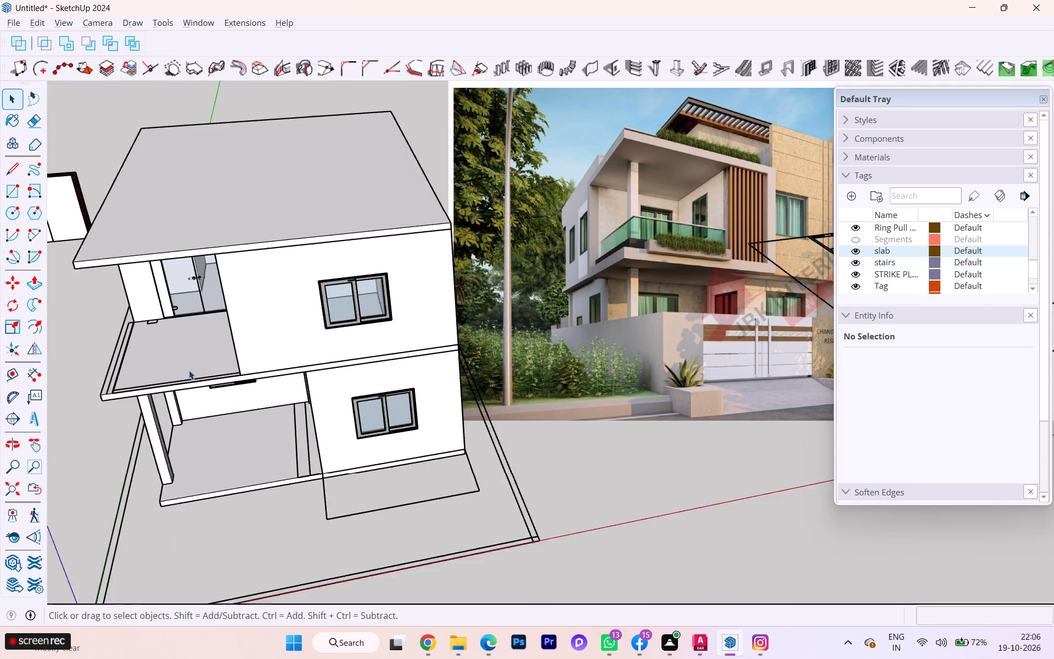
scroll(189, 370, "up", 2)
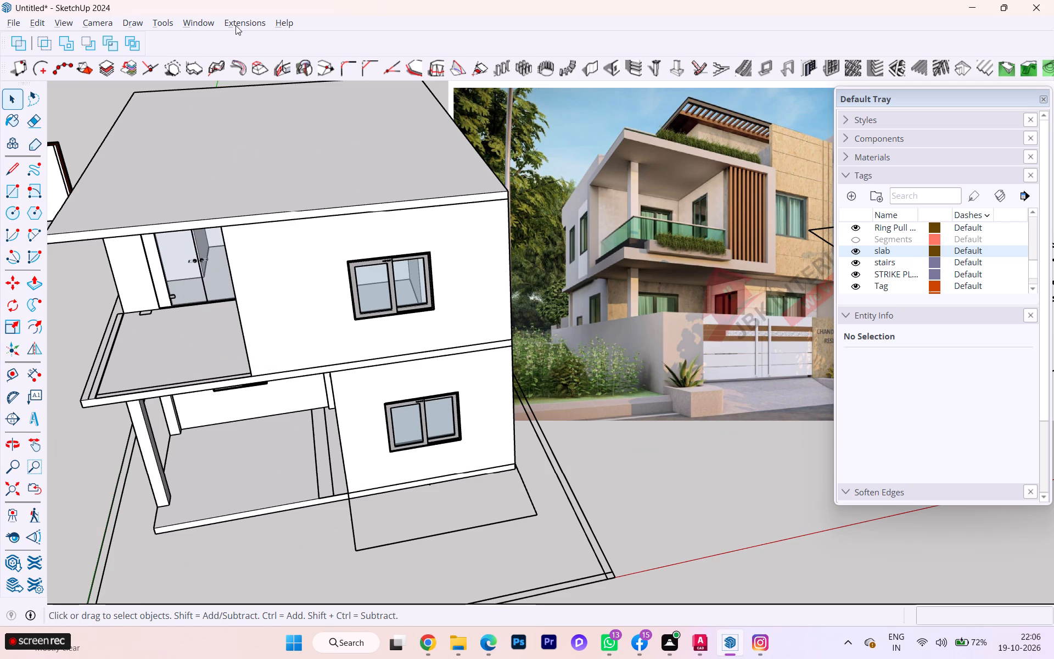
left_click(201, 21)
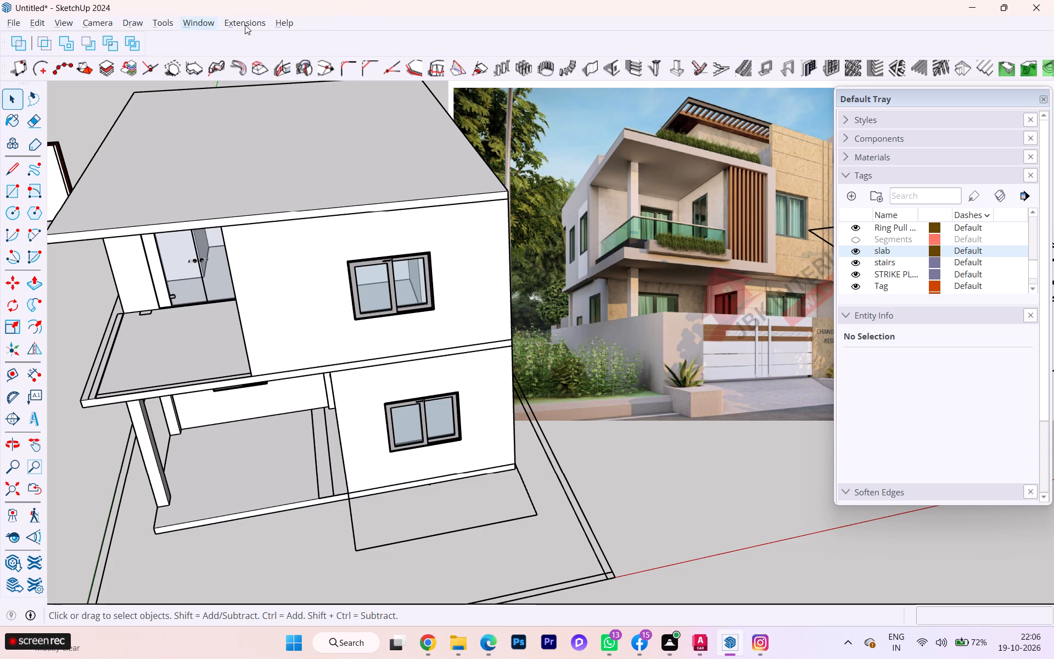
left_click(248, 17)
left_click(245, 23)
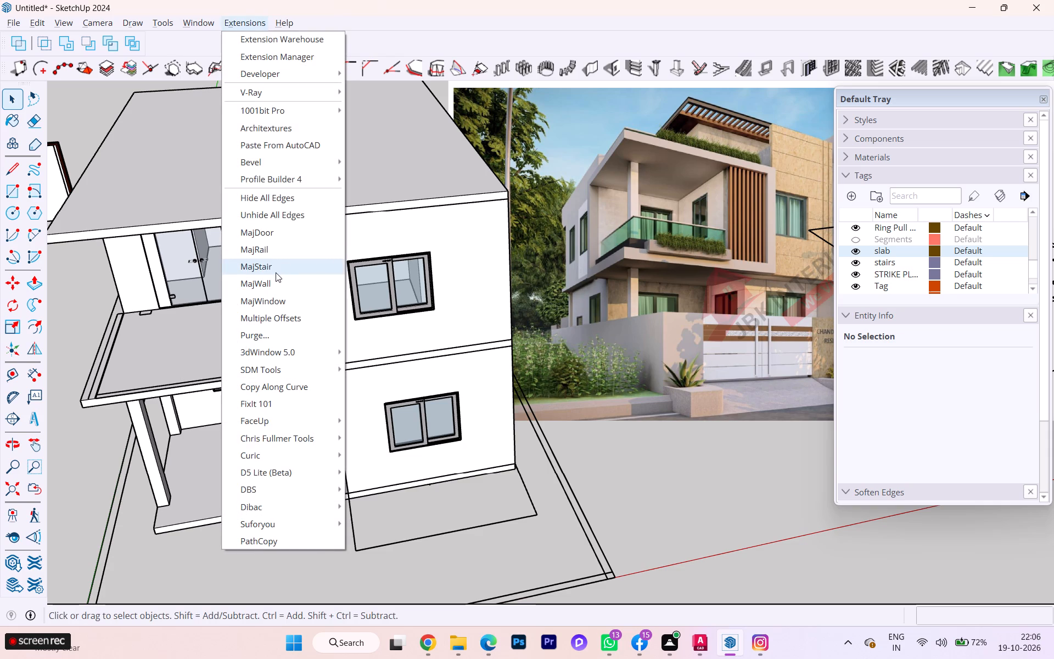
left_click(273, 247)
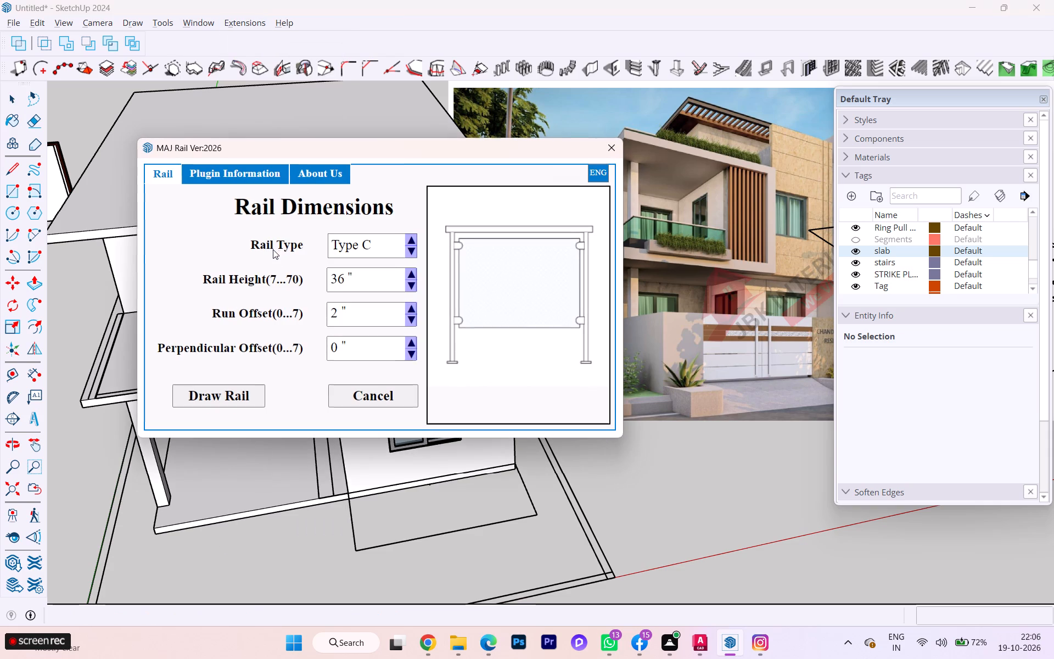
left_click(416, 256)
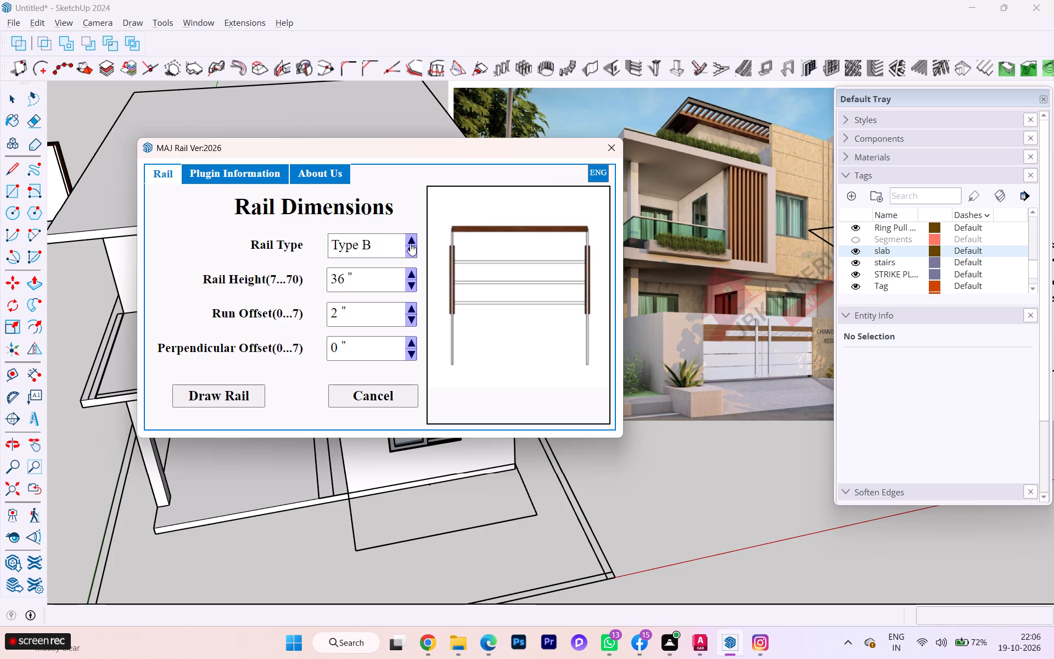
left_click(408, 241)
left_click(408, 241)
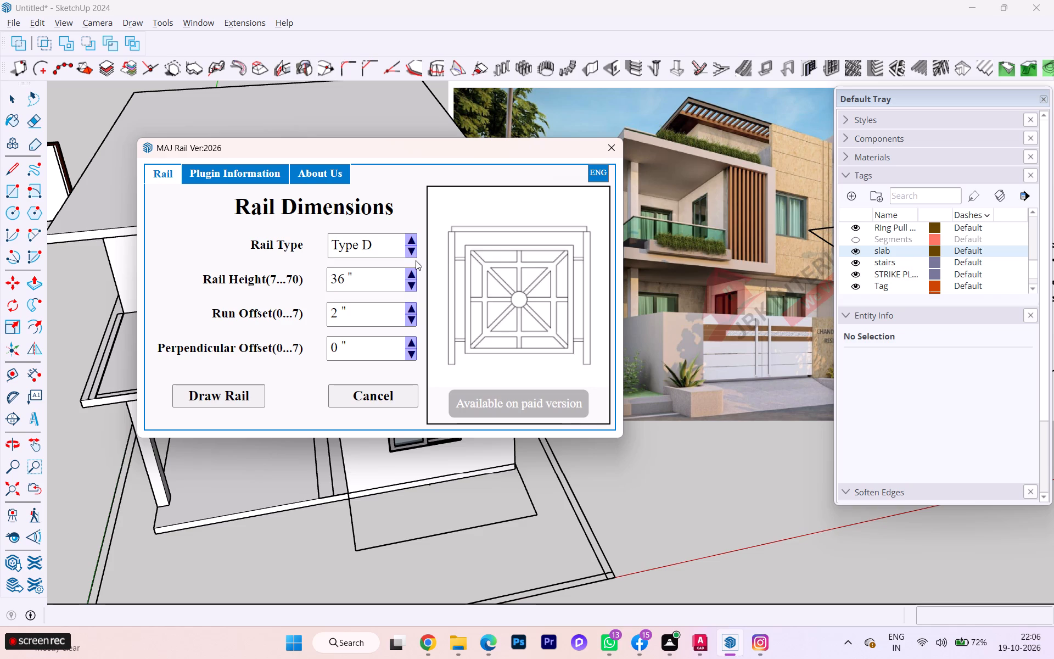
left_click(411, 254)
left_click(411, 254)
left_click(411, 254)
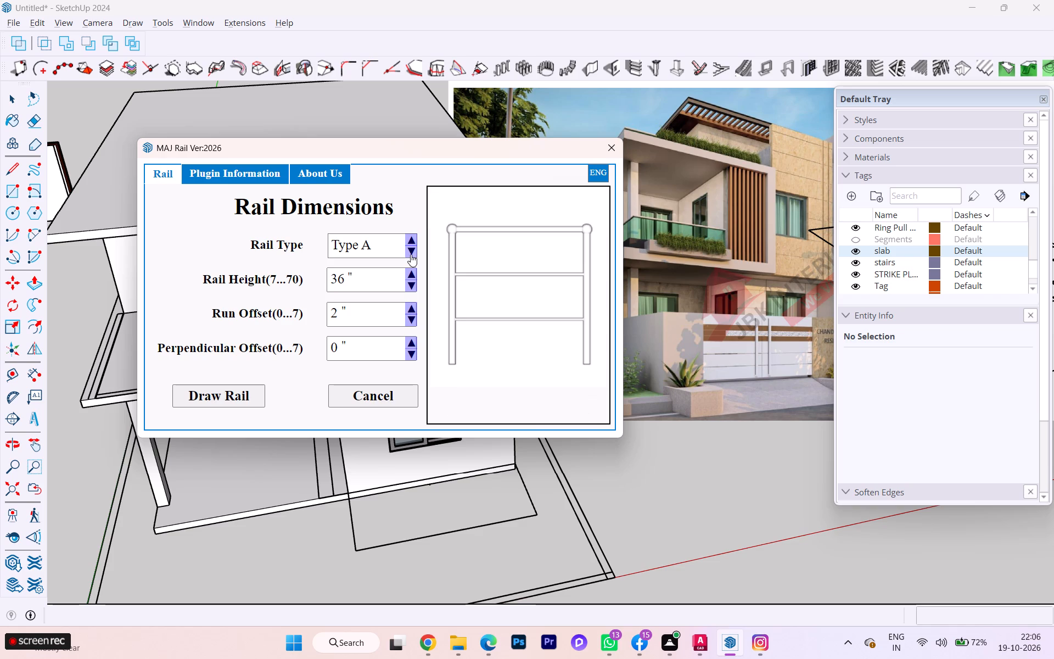
left_click(411, 254)
left_click(411, 254)
double_click(410, 235)
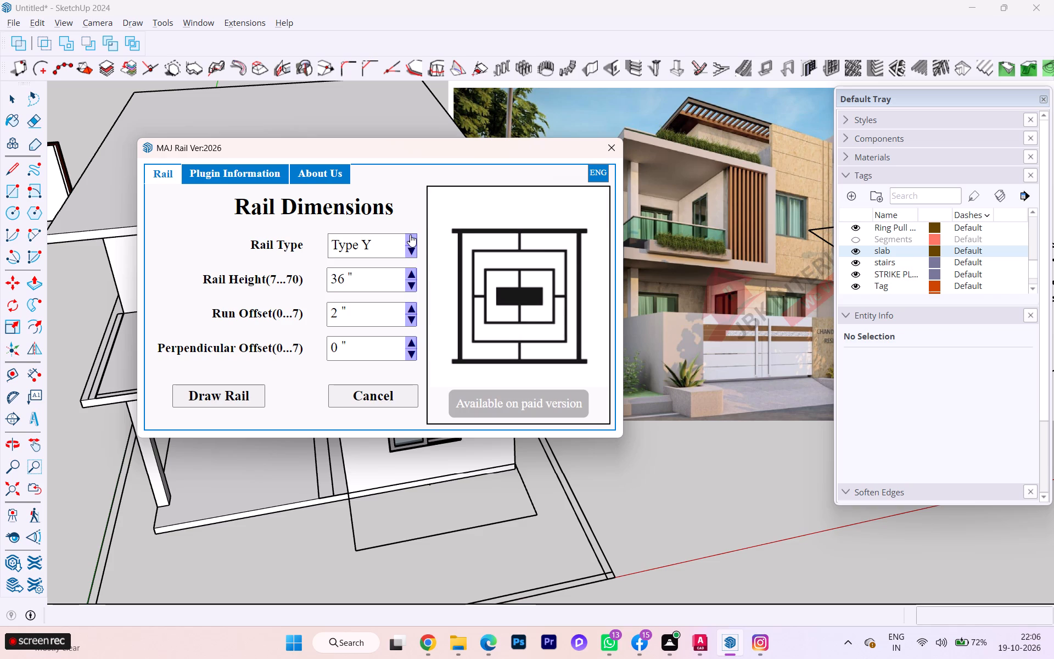
left_click(410, 234)
left_click(410, 234)
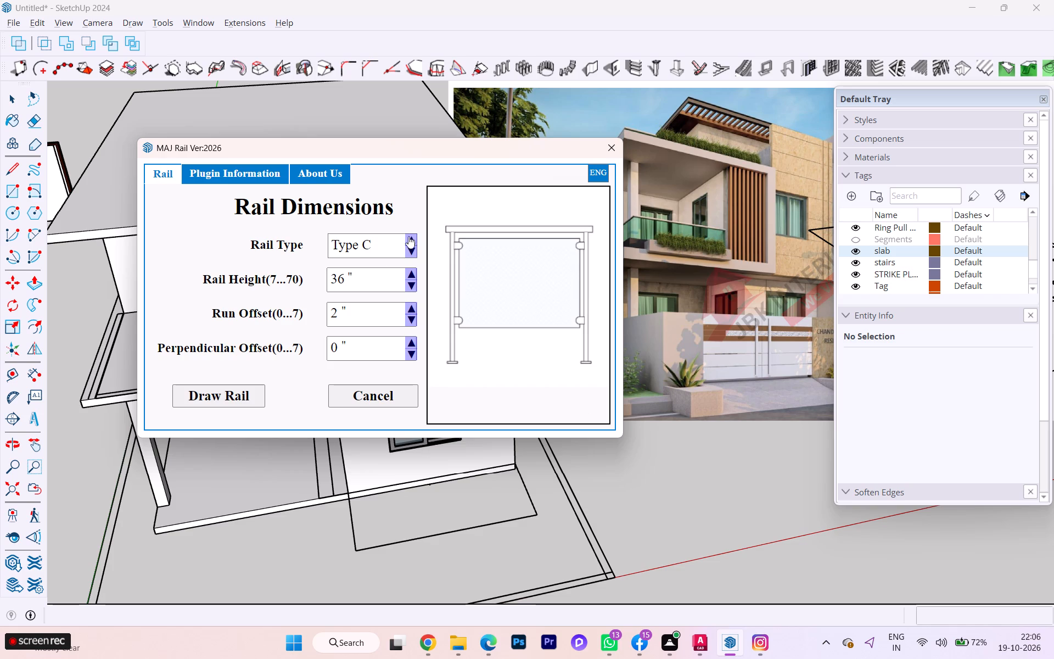
left_click(234, 389)
Draw the railing along the balcony's two open edges, about 11' 4" and 8' 11 1/2" long, running from wall to wall around the outer corner.
scroll(238, 401, "down", 1)
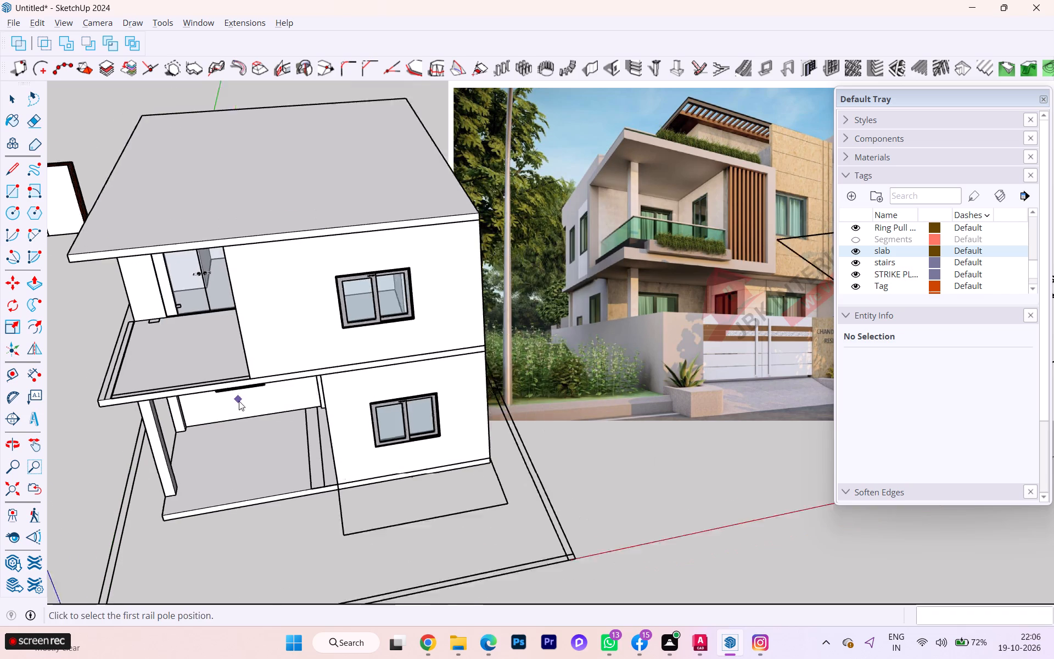
scroll(239, 401, "down", 1)
middle_click_drag(249, 395, 356, 372)
scroll(337, 381, "up", 7)
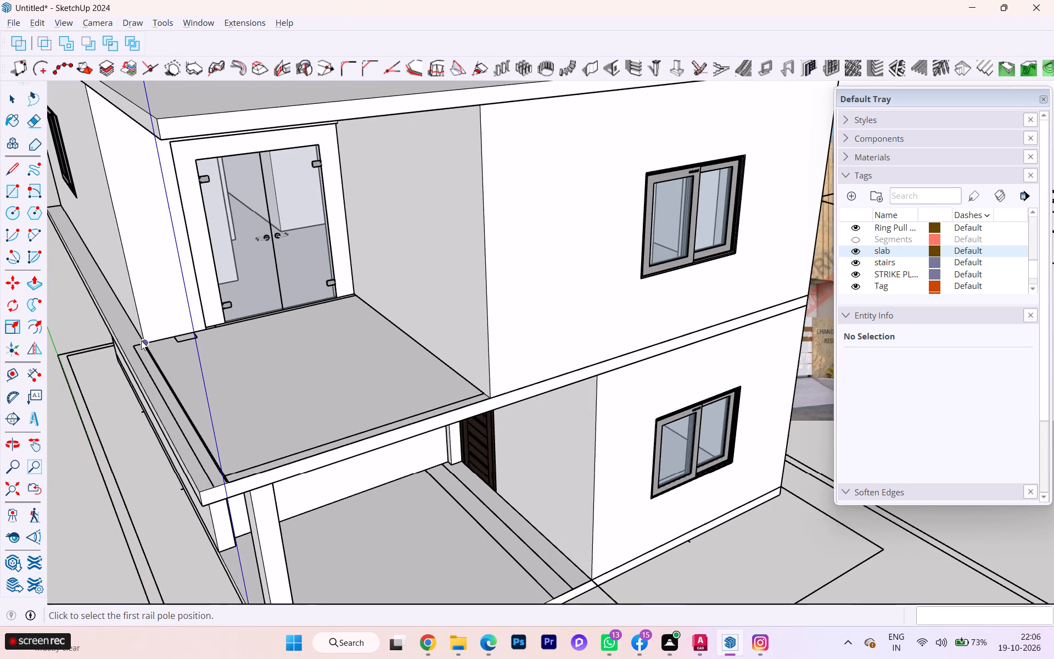
left_click(141, 340)
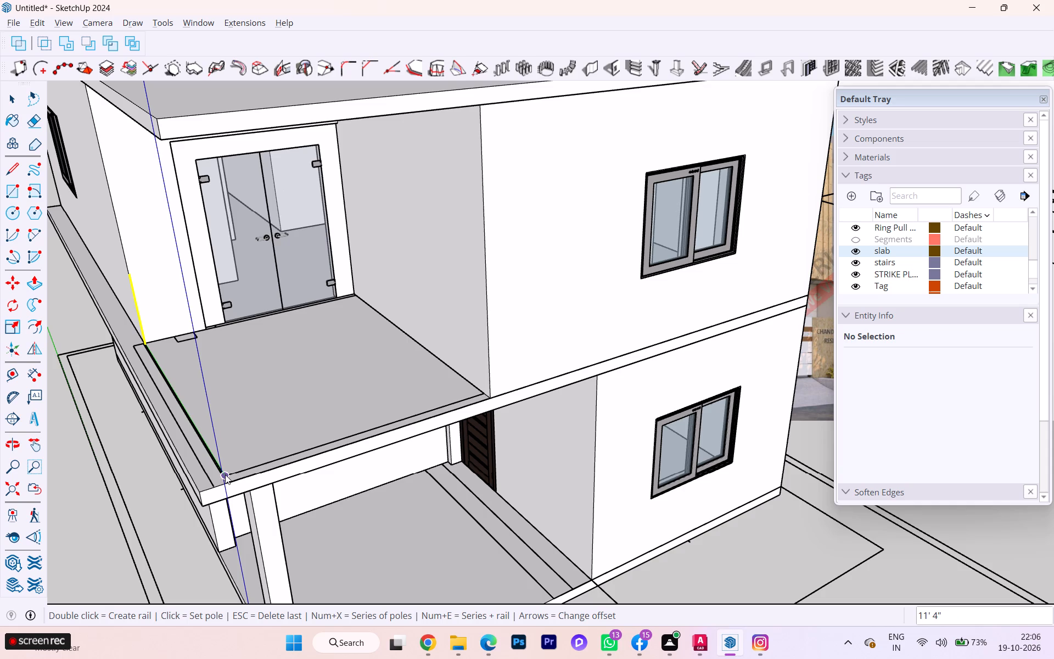
left_click(225, 474)
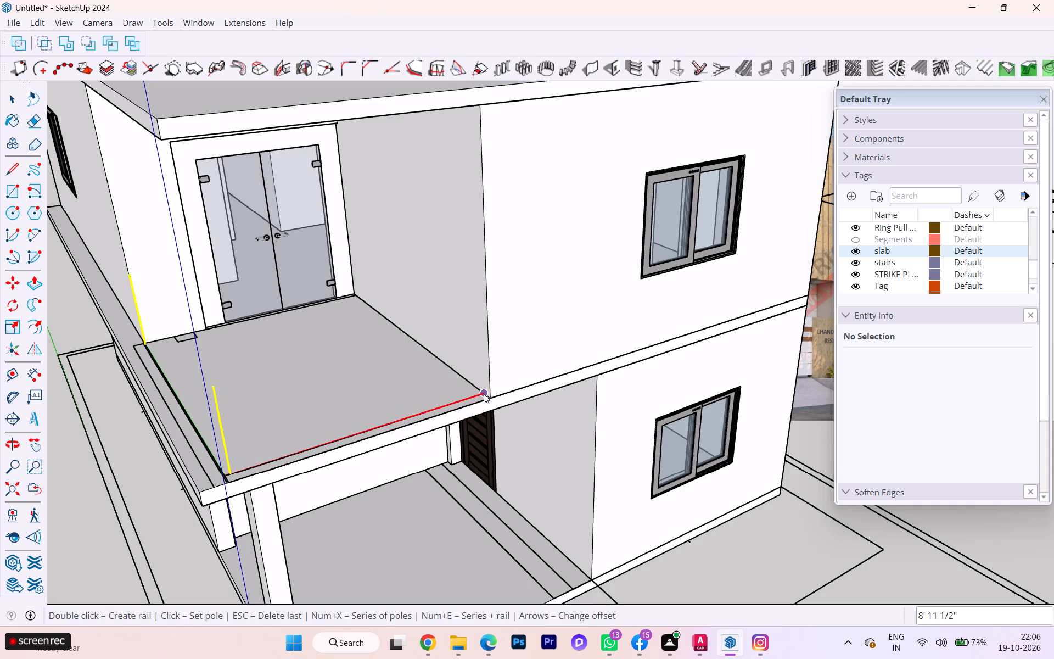
double_click(484, 394)
scroll(349, 403, "down", 4)
middle_click_drag(344, 405, 401, 376)
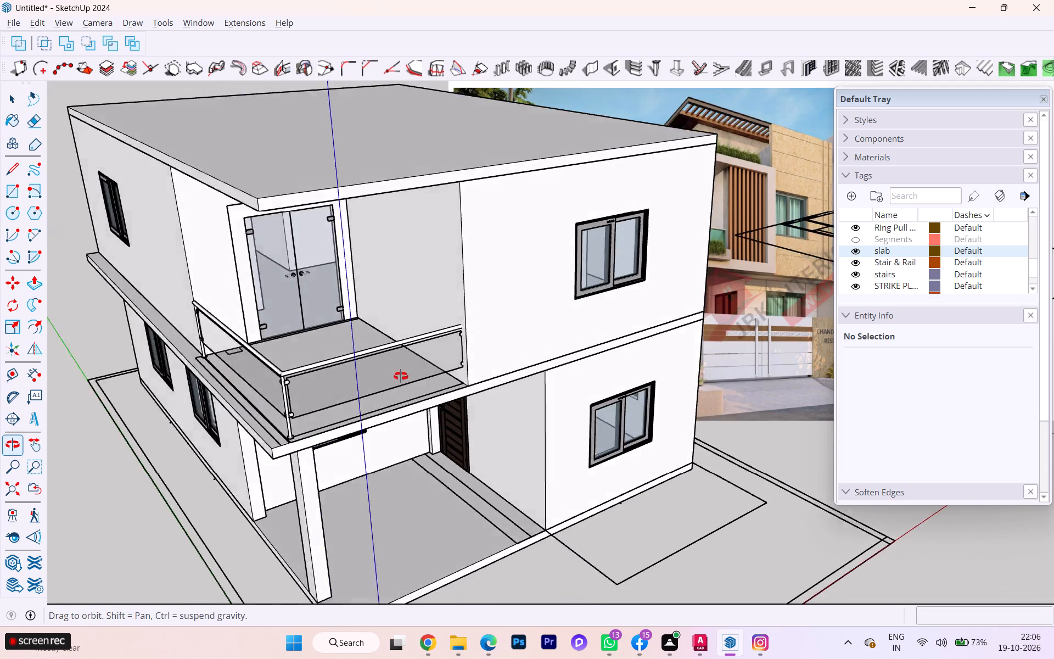
middle_click_drag(401, 376, 427, 368)
key("space")
Examine the balcony railing and porch against the reference image.
scroll(243, 417, "up", 4)
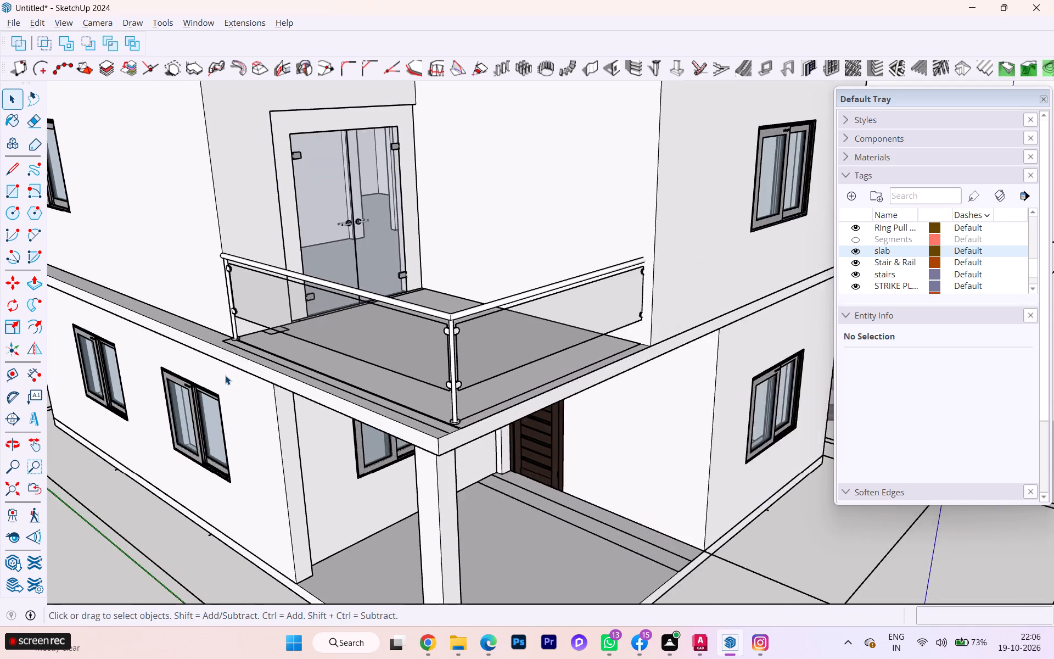
scroll(225, 375, "up", 3)
scroll(202, 380, "down", 5)
scroll(194, 383, "up", 1)
scroll(184, 387, "down", 2)
scroll(181, 387, "up", 1)
scroll(181, 387, "down", 10)
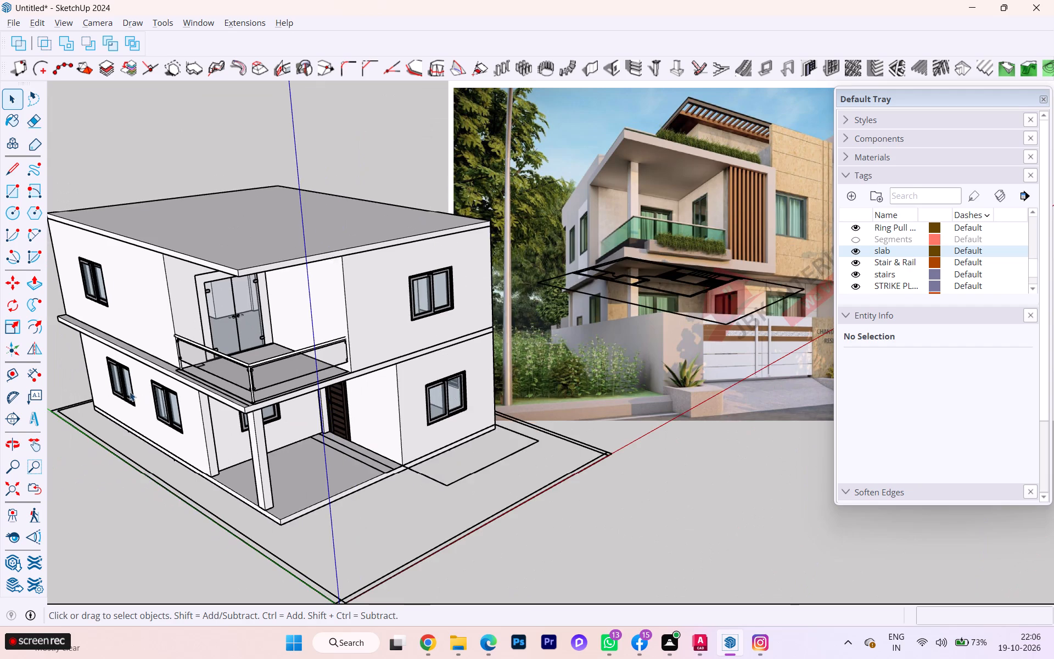
scroll(178, 400, "up", 3)
scroll(243, 398, "up", 4)
scroll(291, 399, "down", 3)
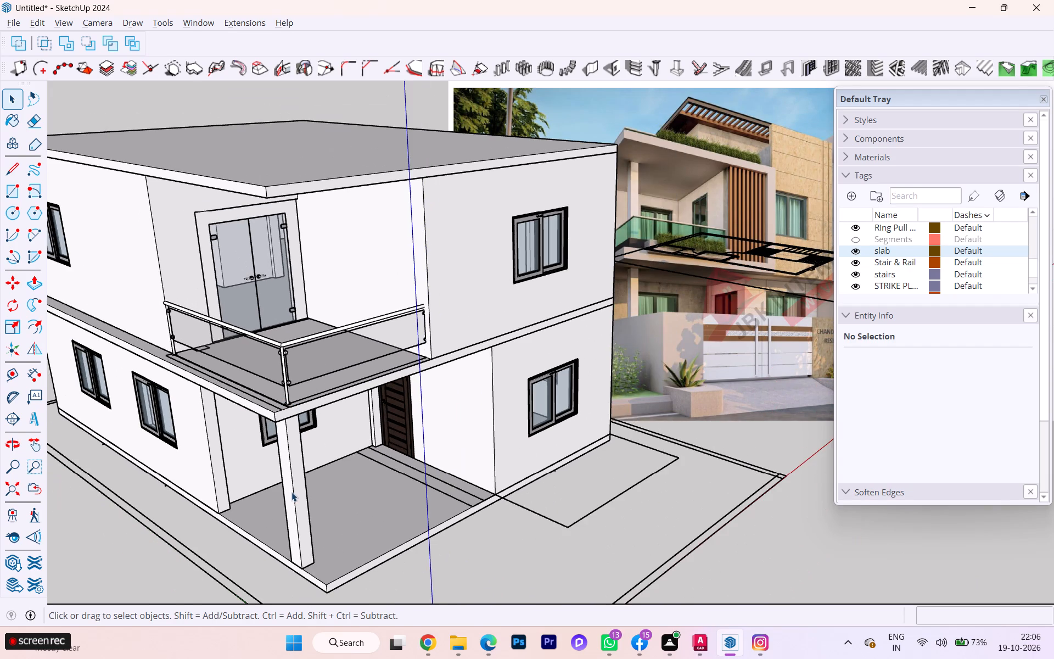
Copy the porch corner column 10' 6" straight up so it stands on the balcony slab.
left_click(291, 493)
key("m")
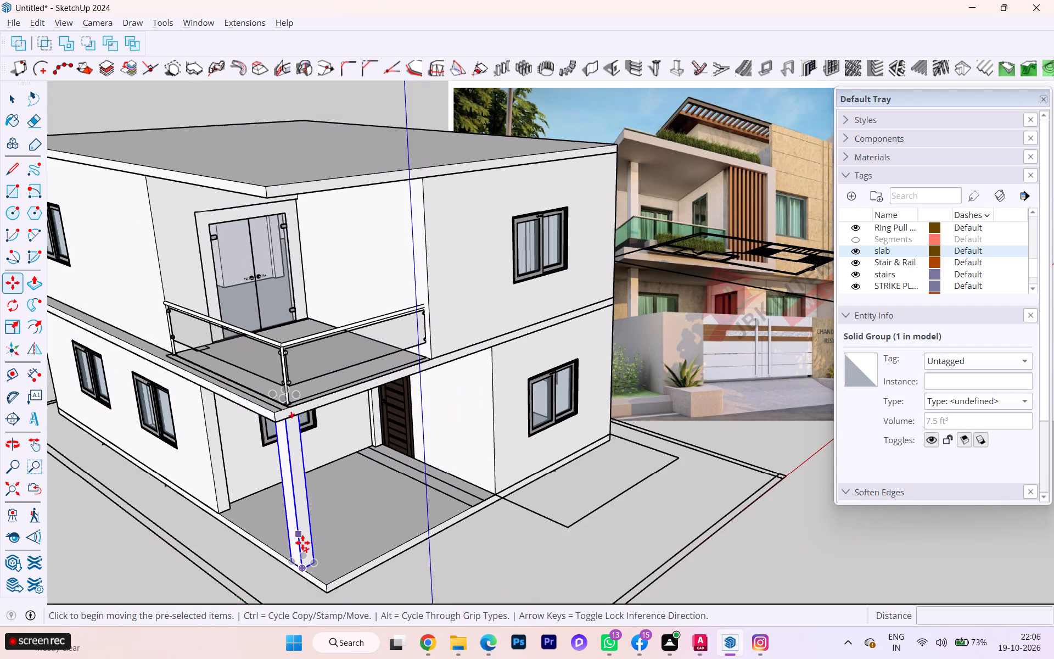
scroll(304, 545, "up", 2)
left_click(299, 571)
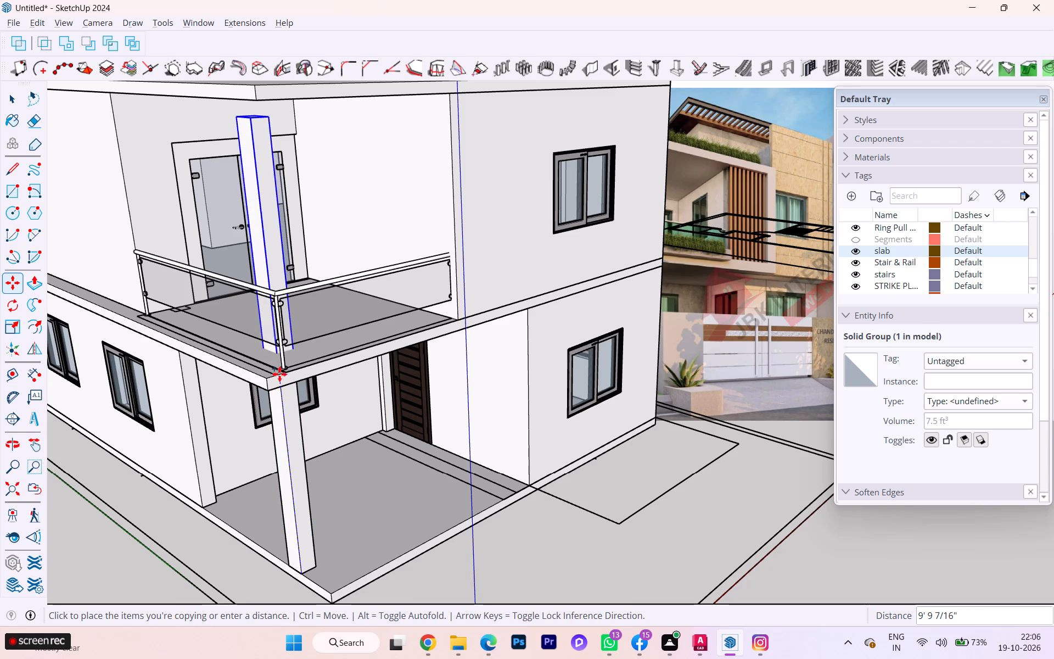
scroll(277, 375, "up", 2)
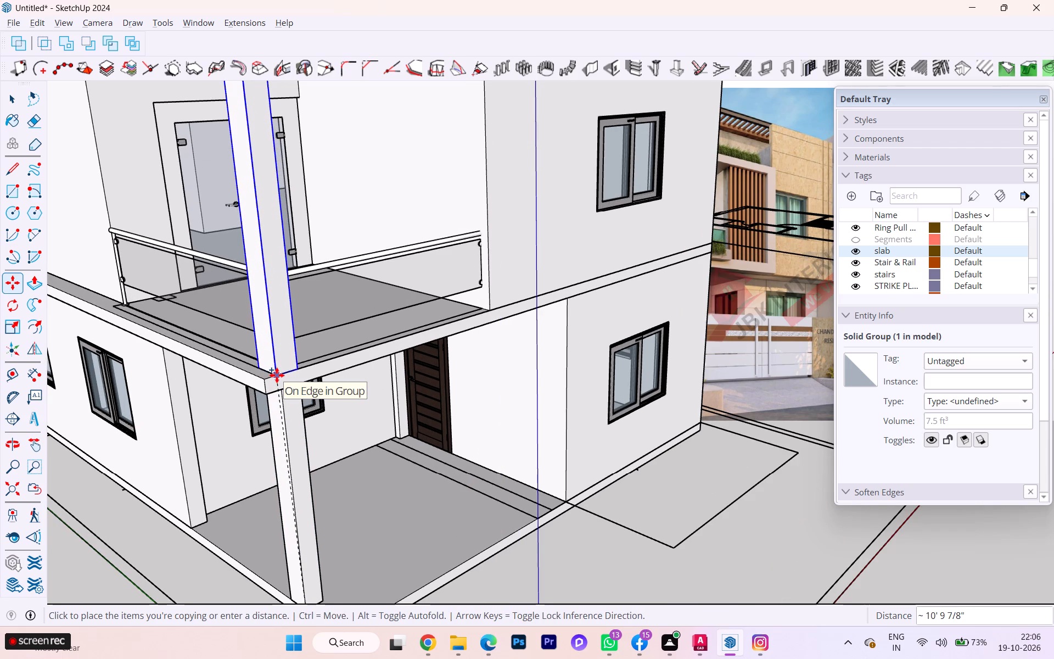
key("Up")
scroll(277, 375, "up", 1)
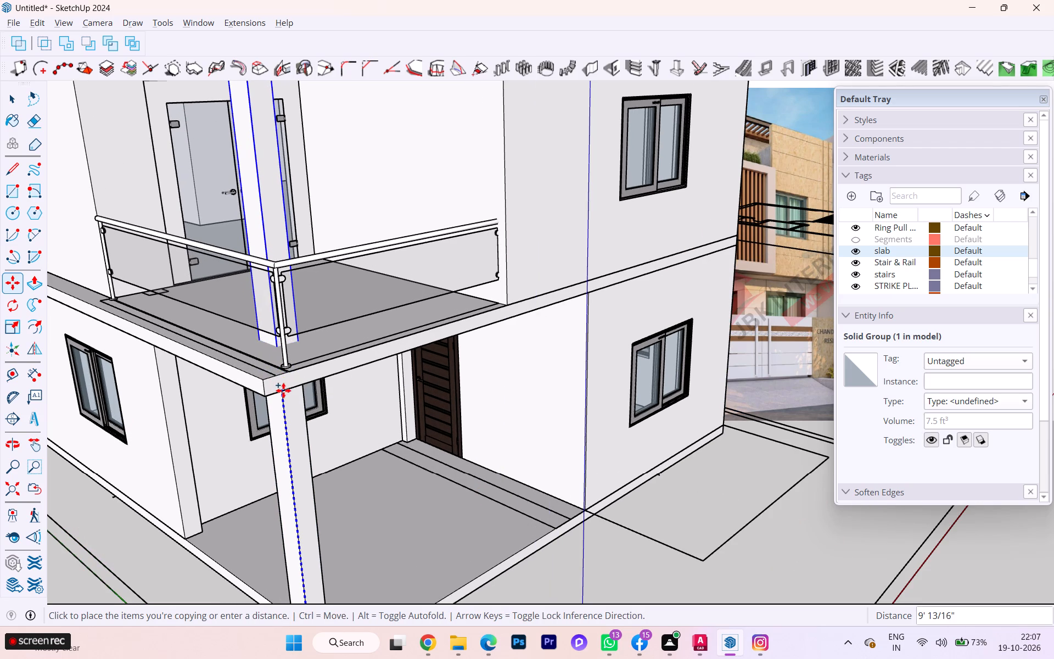
left_click(277, 373)
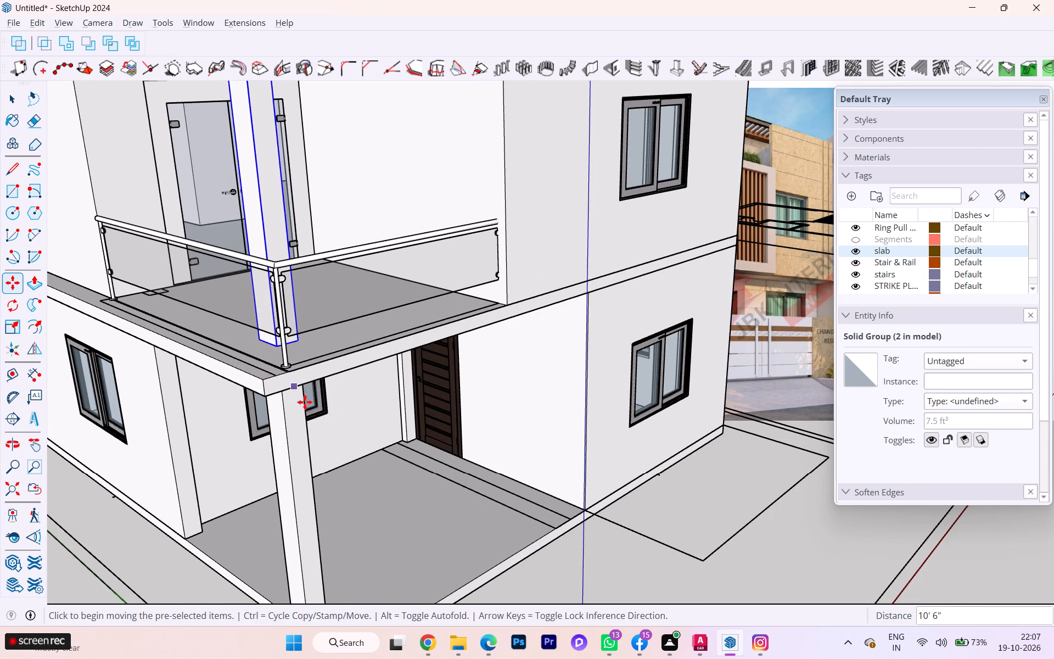
key("space")
Examine the upper column, balcony corner and railing from several angles against the reference image.
scroll(318, 423, "down", 2)
middle_click_drag(291, 443, 153, 499)
scroll(225, 407, "up", 3)
scroll(231, 393, "down", 1)
scroll(231, 393, "up", 1)
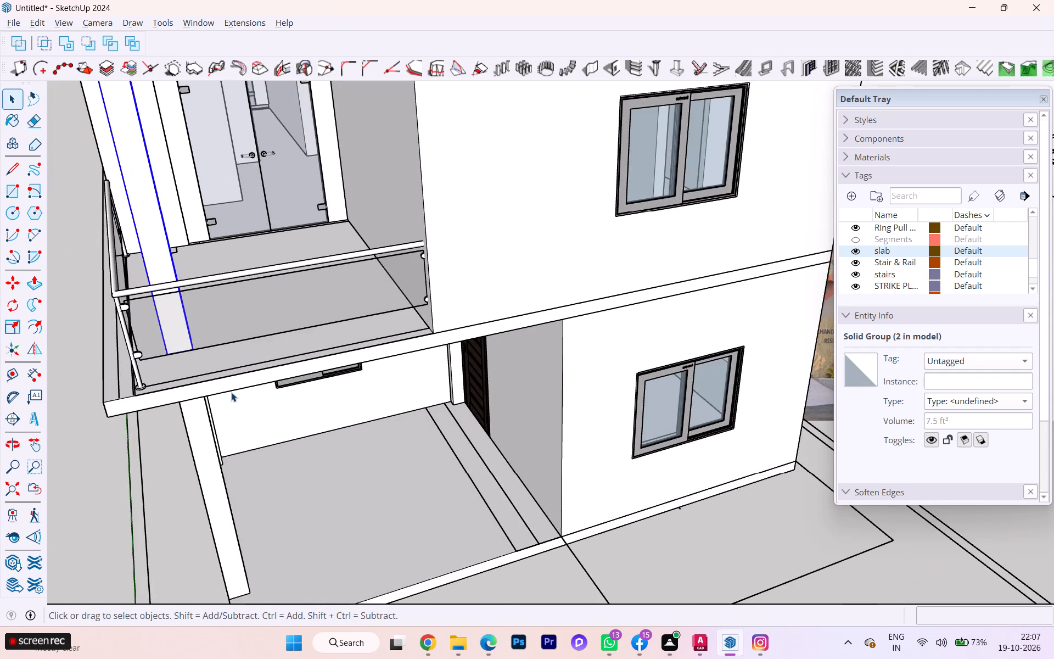
scroll(231, 392, "down", 2)
middle_click_drag(230, 393, 316, 389)
scroll(173, 406, "down", 5)
scroll(168, 409, "up", 1)
scroll(168, 409, "down", 1)
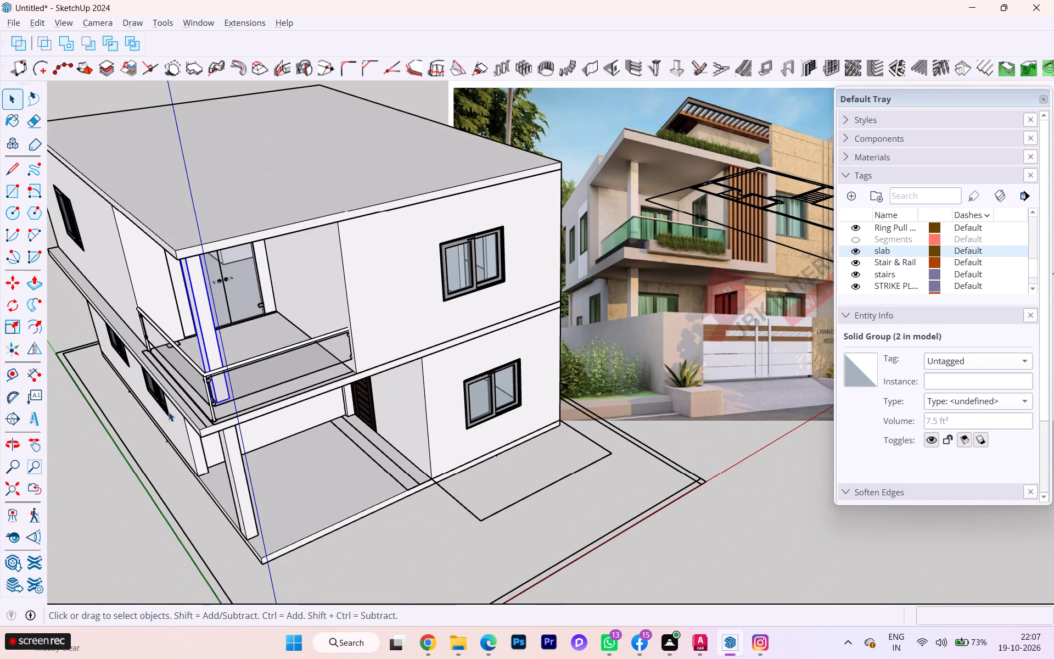
scroll(169, 412, "up", 1)
scroll(169, 412, "down", 1)
middle_click_drag(198, 405, 277, 377)
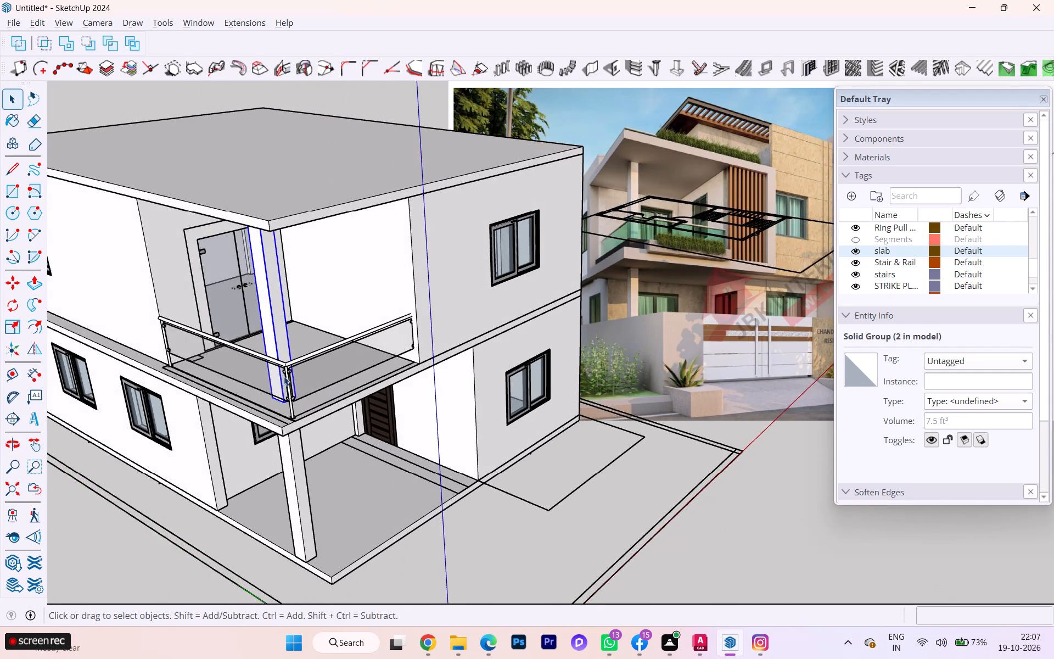
scroll(284, 377, "up", 1)
scroll(284, 377, "down", 1)
scroll(284, 377, "up", 3)
scroll(287, 376, "down", 1)
Move the balcony railing group about 5" outward from its corner post toward the slab's side edge.
scroll(287, 376, "up", 7)
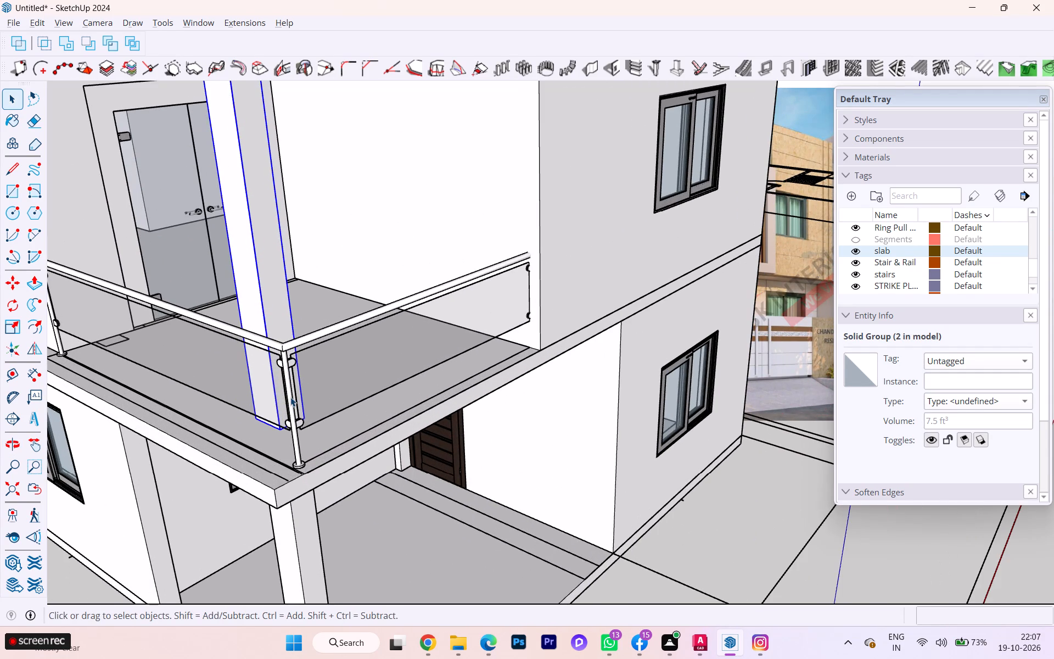
left_click(290, 397)
key("m")
scroll(285, 462, "up", 2)
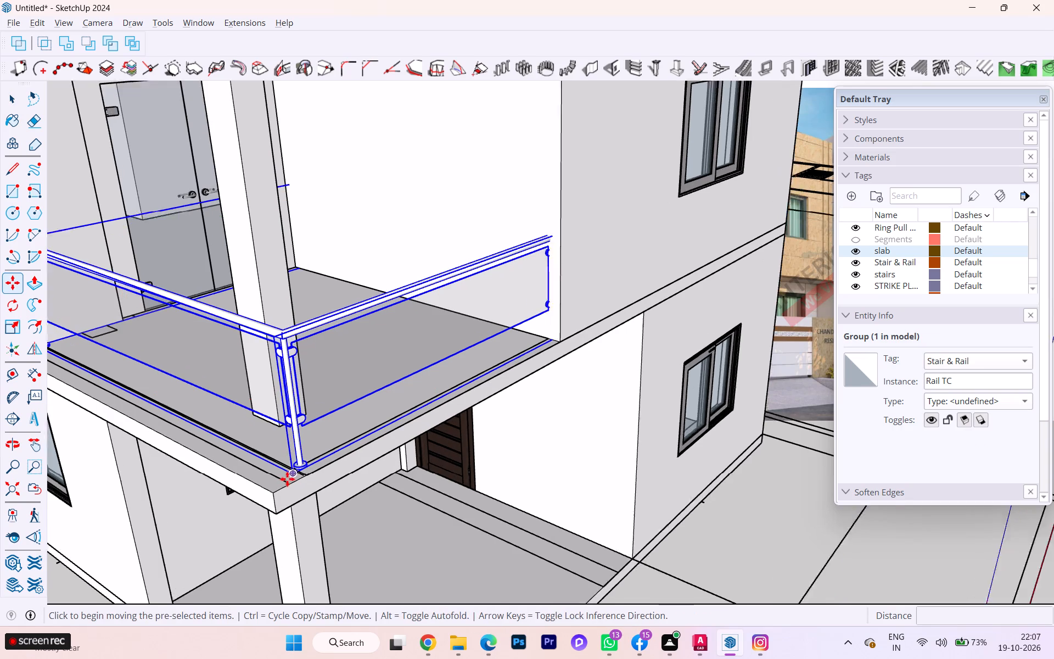
left_click(290, 471)
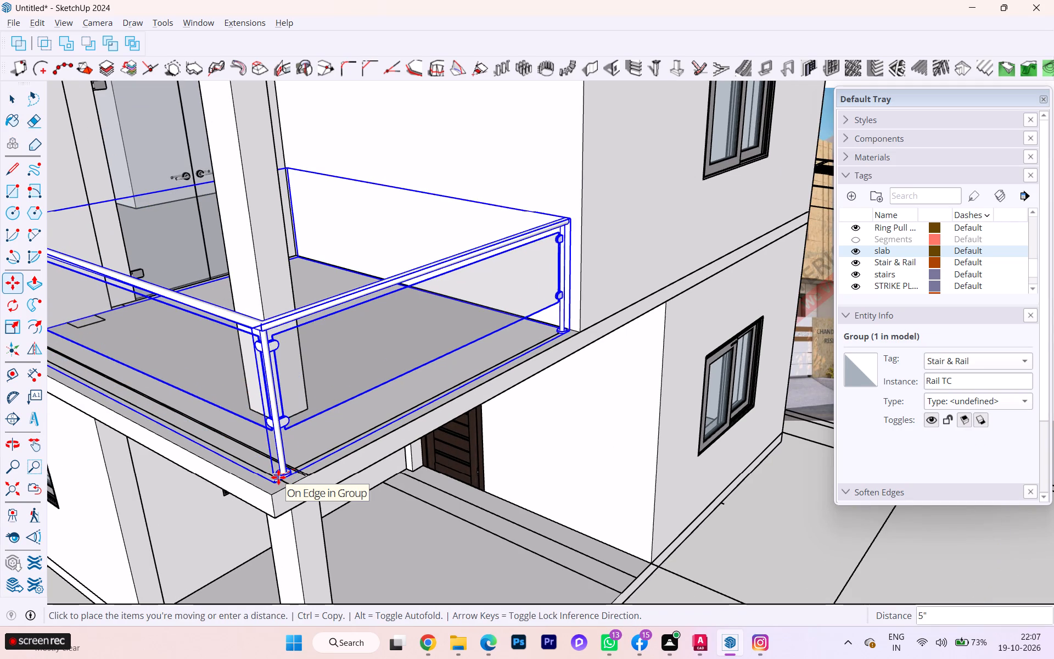
left_click(278, 475)
key("space")
Shift the railing group slightly back toward the upper-storey front wall, using the end post's base as the grip point.
scroll(309, 448, "down", 3)
middle_click_drag(321, 441, 534, 440)
scroll(275, 442, "up", 7)
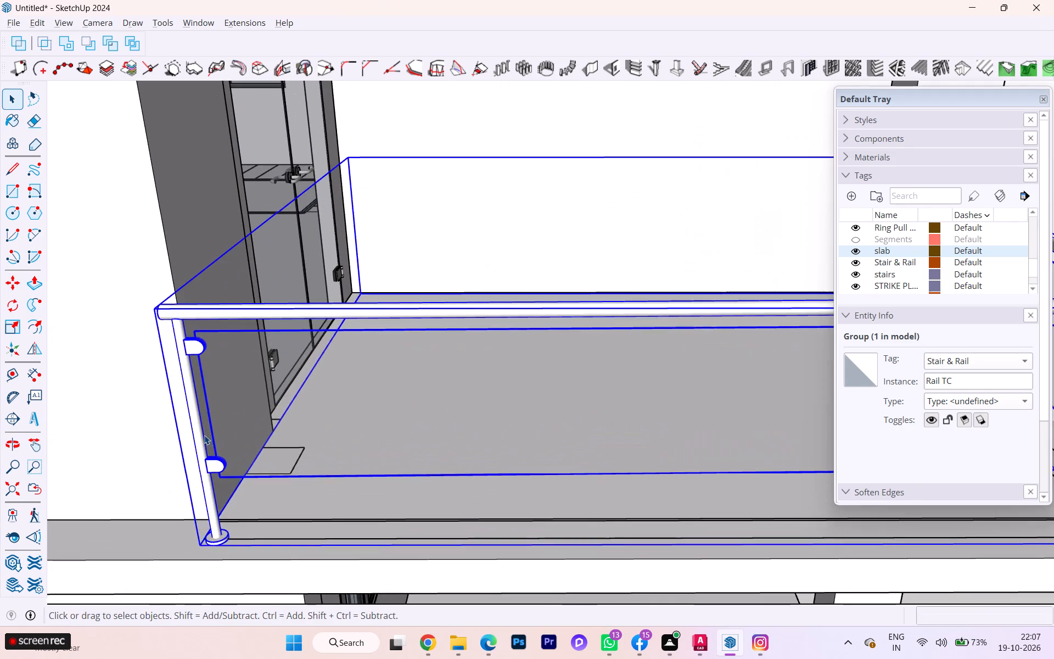
scroll(204, 435, "down", 1)
middle_click_drag(204, 435, 413, 423)
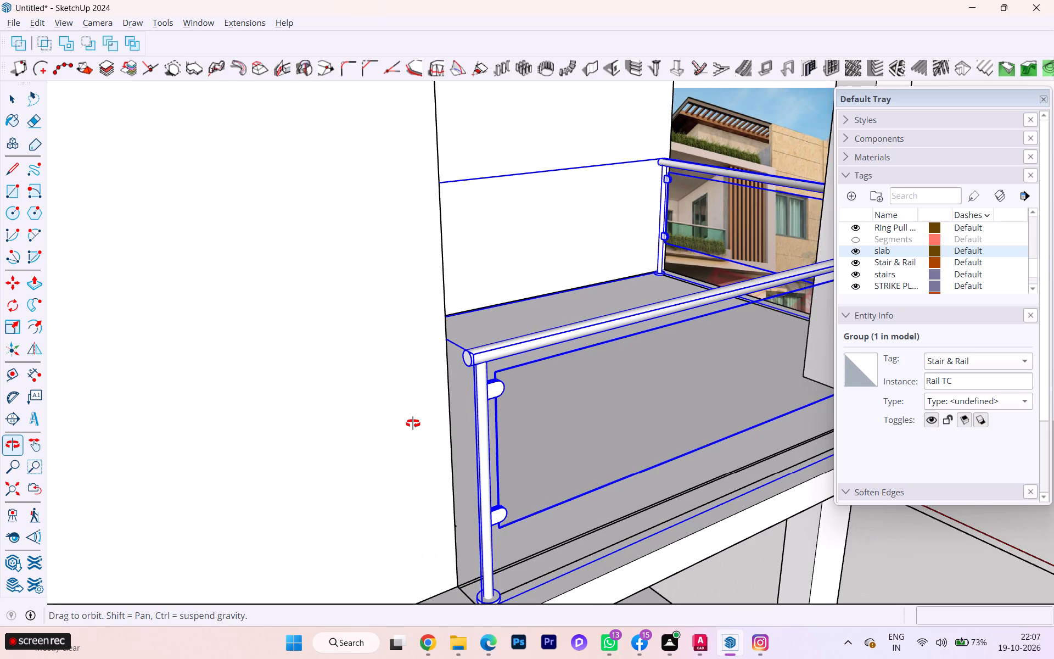
middle_click_drag(413, 423, 281, 448)
scroll(270, 530, "down", 7)
scroll(406, 500, "down", 1)
middle_click_drag(405, 499, 0, 507)
middle_click_drag(452, 418, 202, 448)
scroll(291, 400, "up", 7)
scroll(336, 377, "down", 1)
scroll(337, 377, "up", 3)
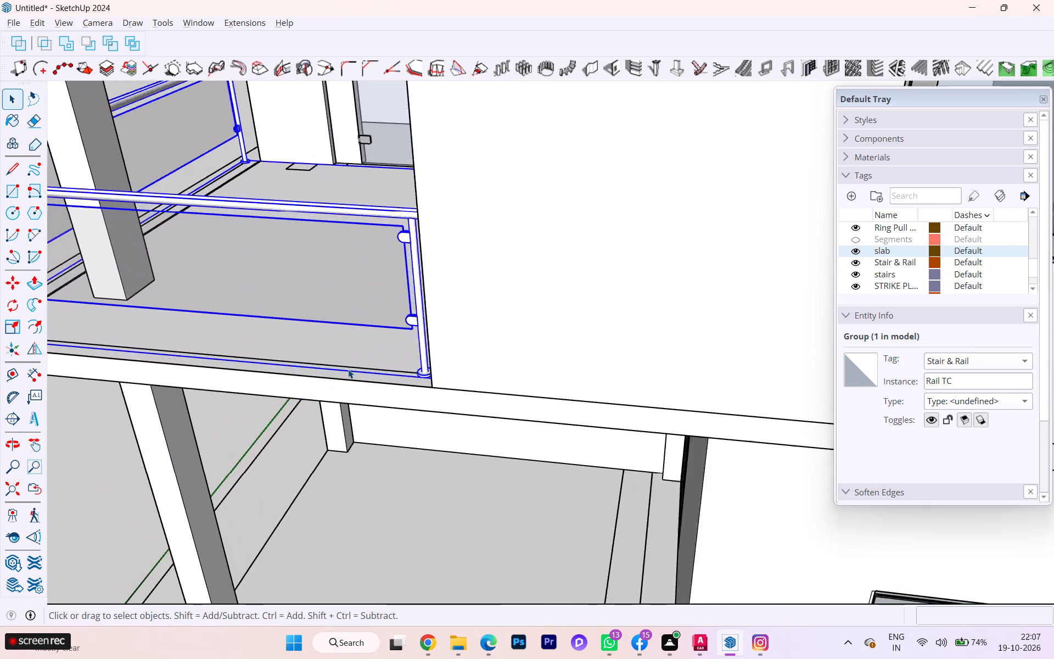
scroll(392, 361, "up", 3)
middle_click_drag(428, 368, 478, 376)
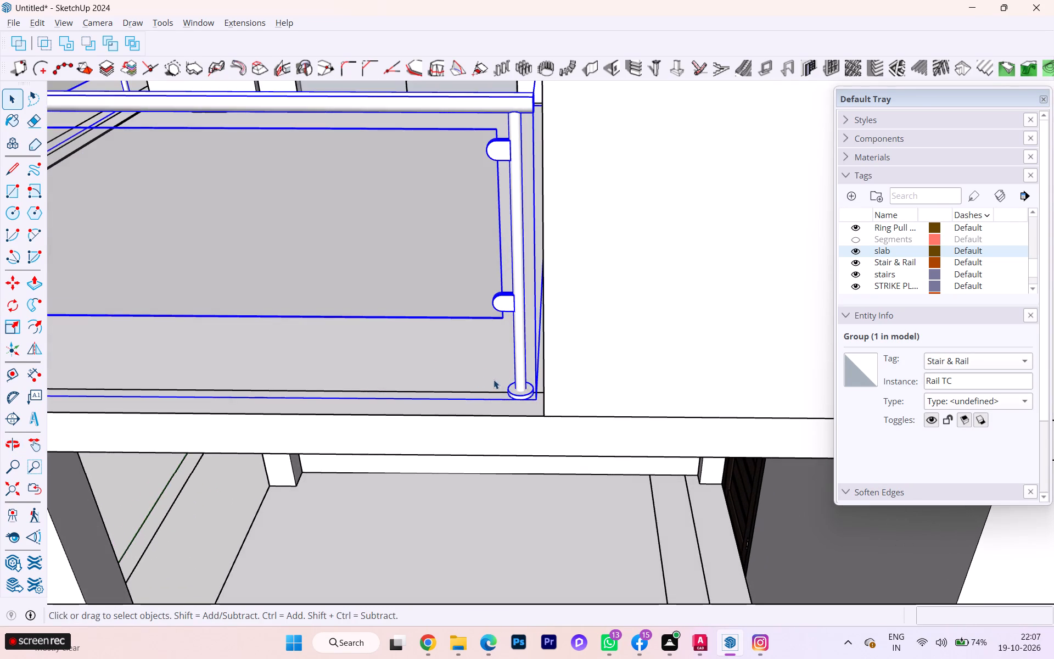
scroll(494, 379, "up", 3)
key("m")
left_click(537, 405)
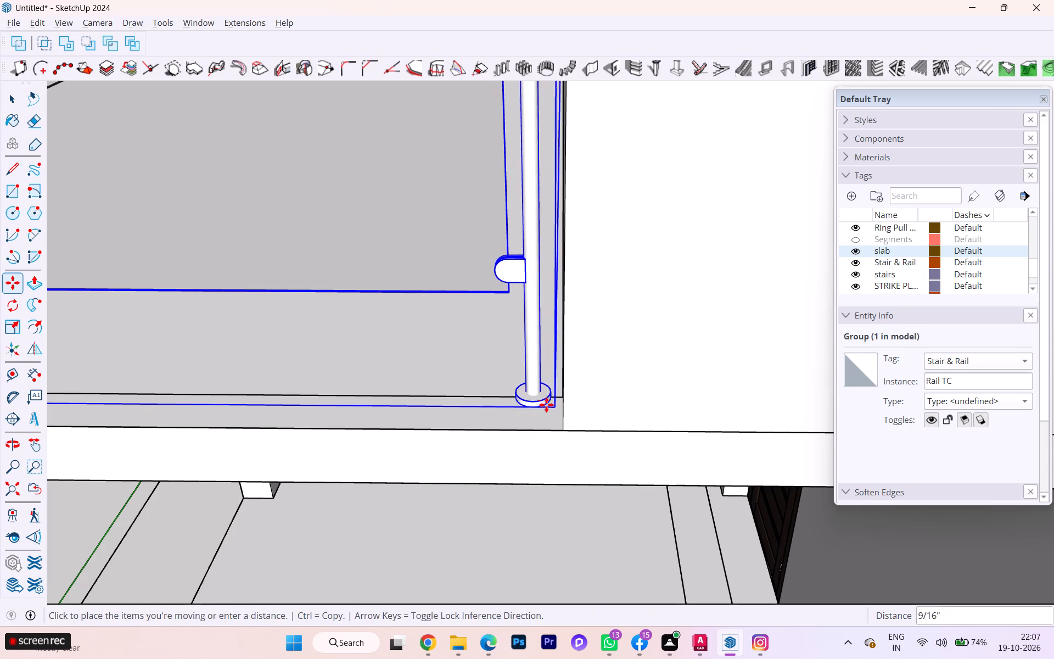
left_click(554, 405)
key("space")
Examine the repositioned railing's end posts and corner around the balcony.
scroll(538, 400, "down", 1)
scroll(538, 400, "up", 1)
scroll(538, 400, "down", 3)
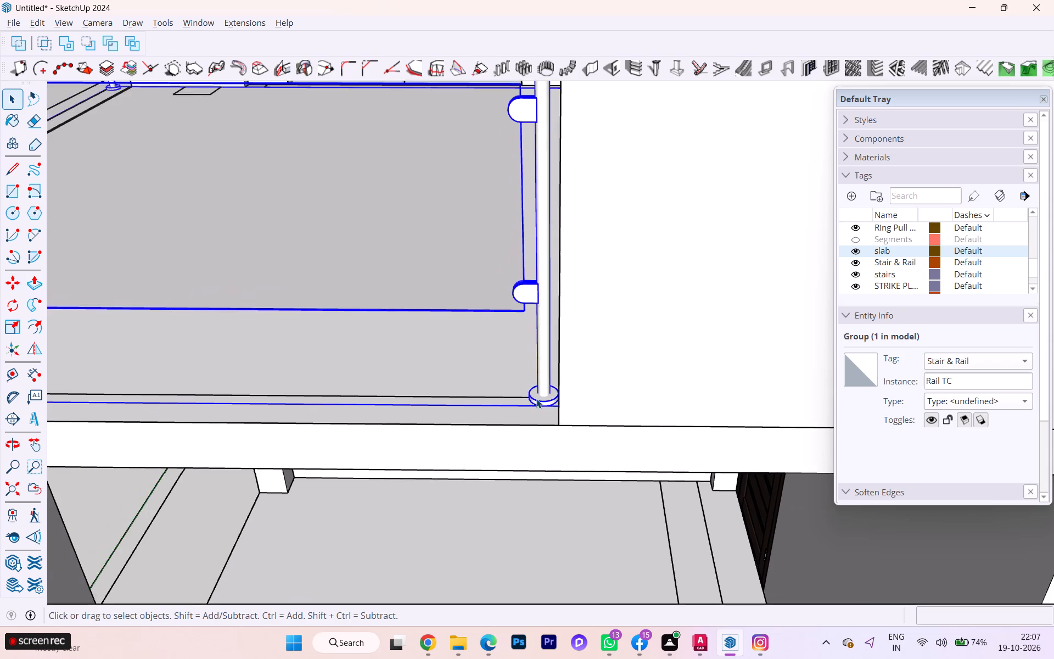
scroll(536, 399, "down", 2)
scroll(536, 396, "up", 1)
scroll(536, 396, "down", 4)
scroll(536, 396, "up", 4)
scroll(425, 415, "down", 4)
scroll(312, 416, "down", 1)
middle_click_drag(313, 416, 541, 384)
scroll(323, 349, "down", 1)
middle_click_drag(323, 349, 418, 361)
scroll(178, 340, "up", 1)
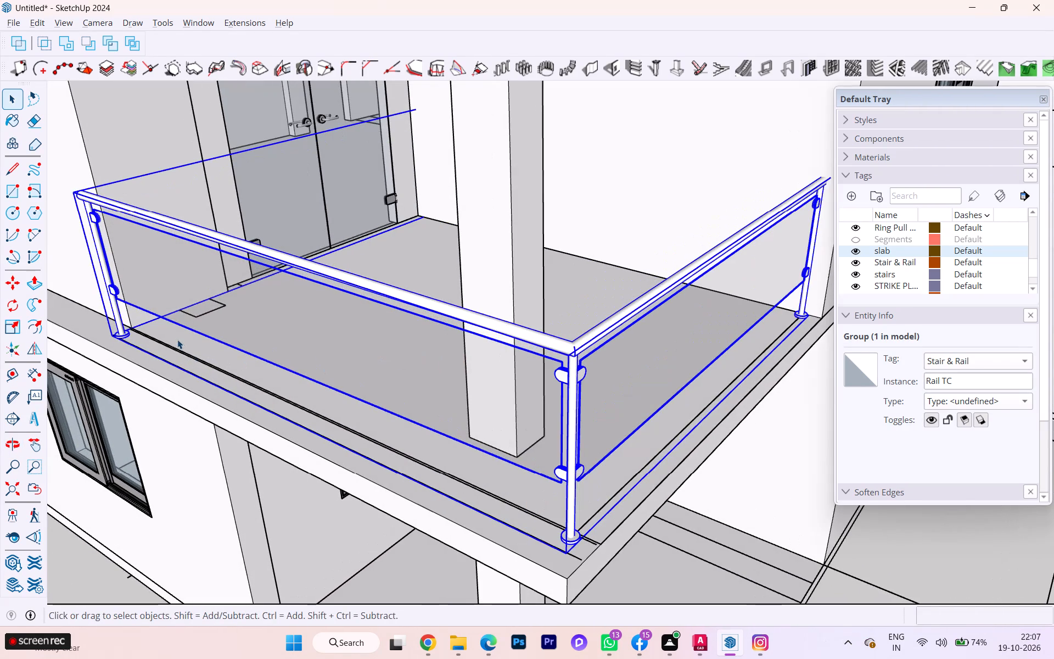
key("space")
scroll(332, 321, "down", 4)
scroll(333, 321, "up", 2)
scroll(333, 321, "down", 1)
Inside the railing group, paint the glass panel along the green axis with Translucent Glass Dark Green from Glass and Mirrors.
left_click(111, 506)
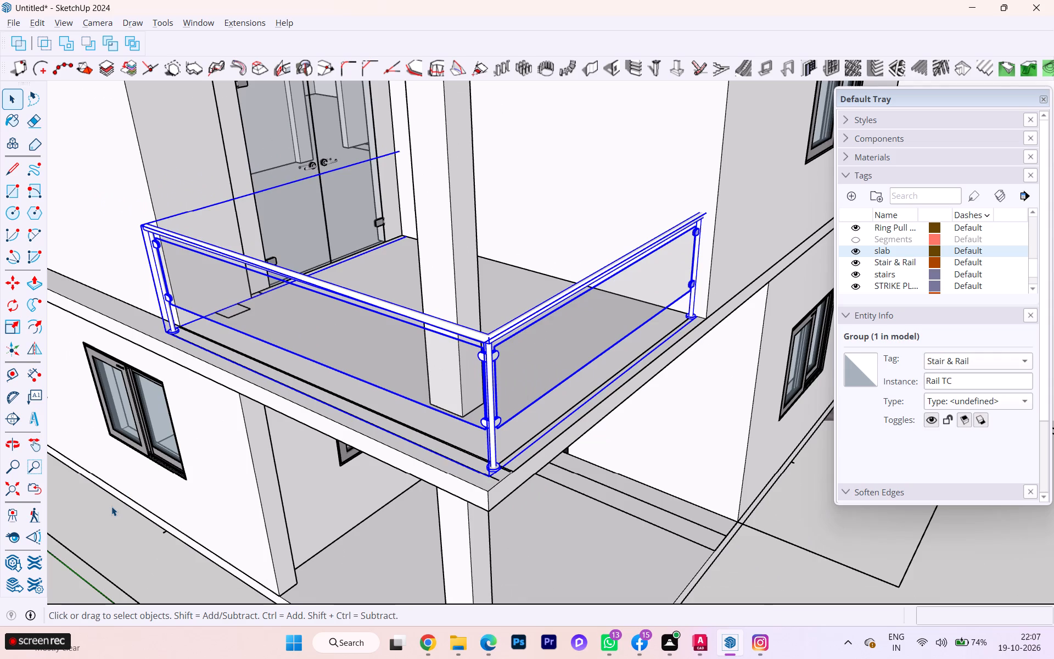
double_click(385, 338)
left_click(384, 338)
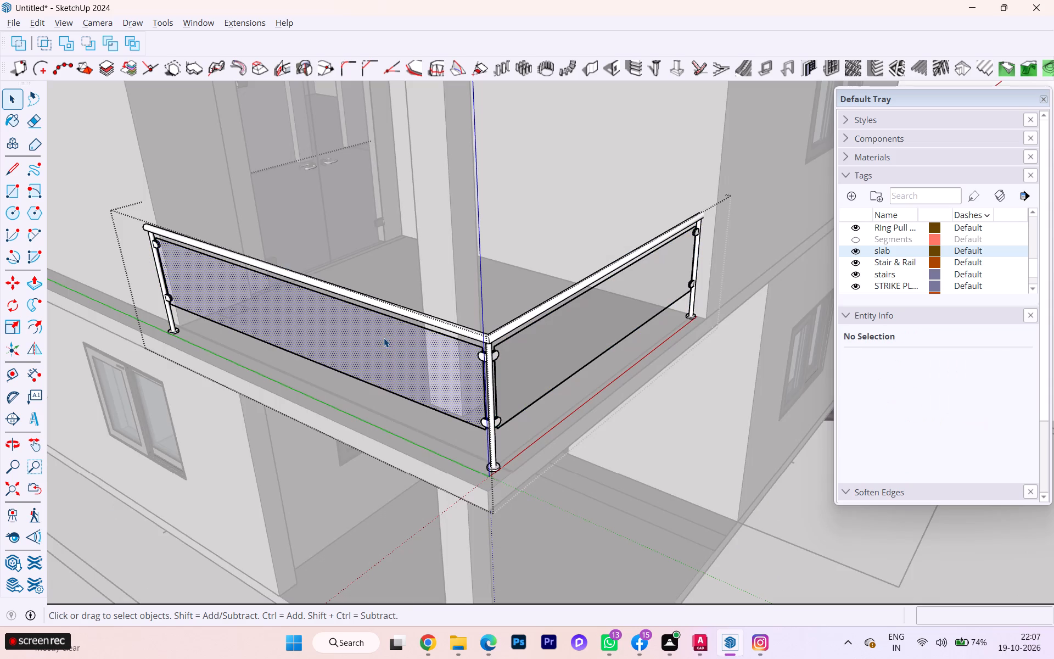
double_click(379, 344)
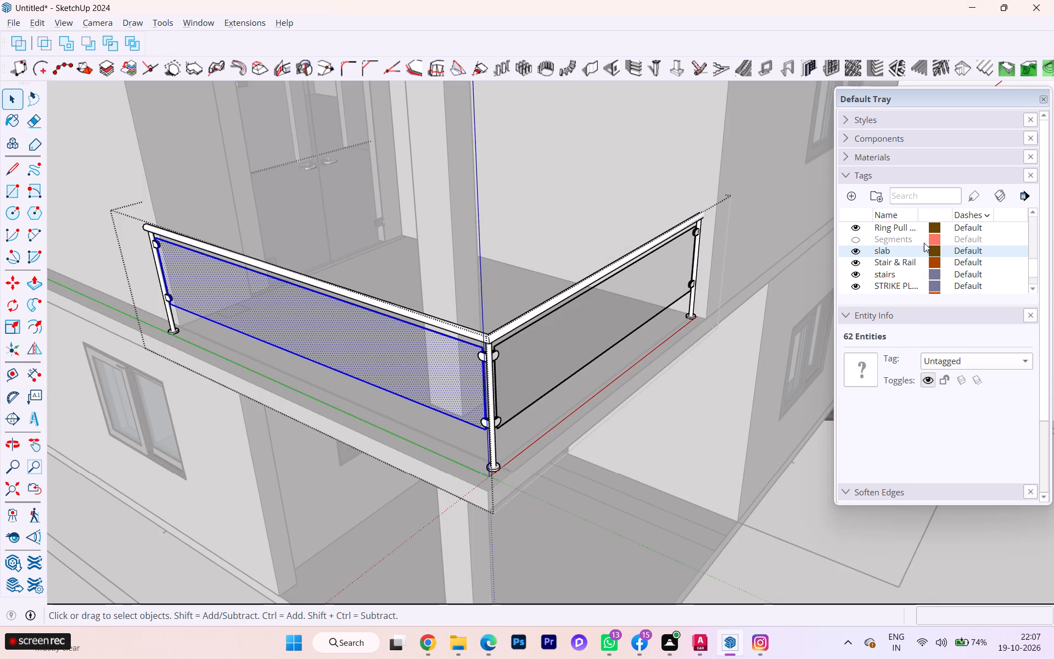
left_click(859, 158)
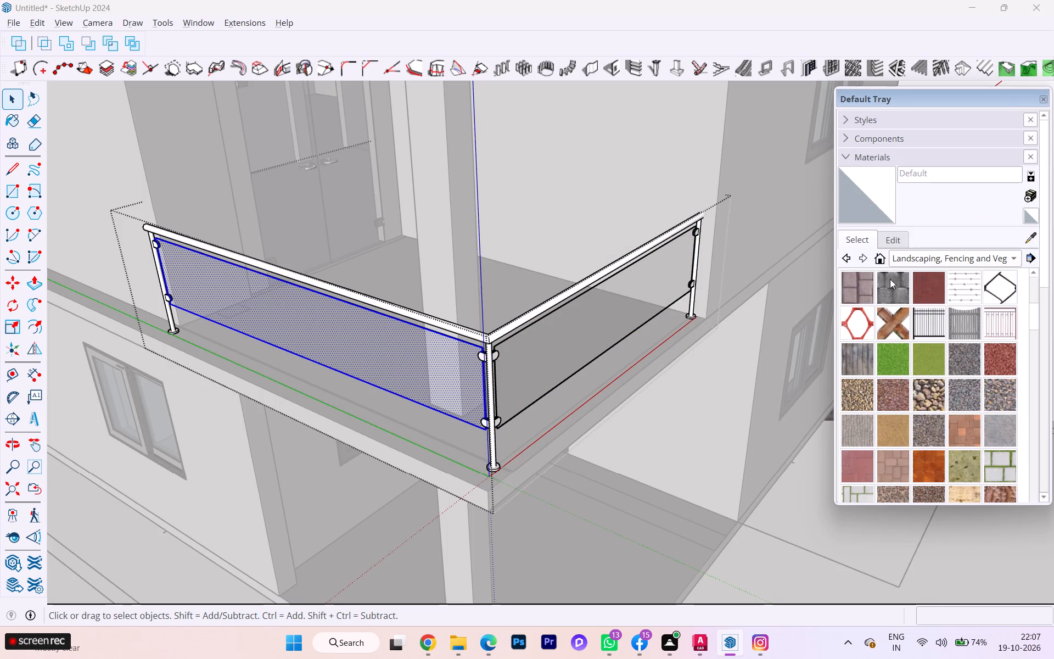
left_click(910, 252)
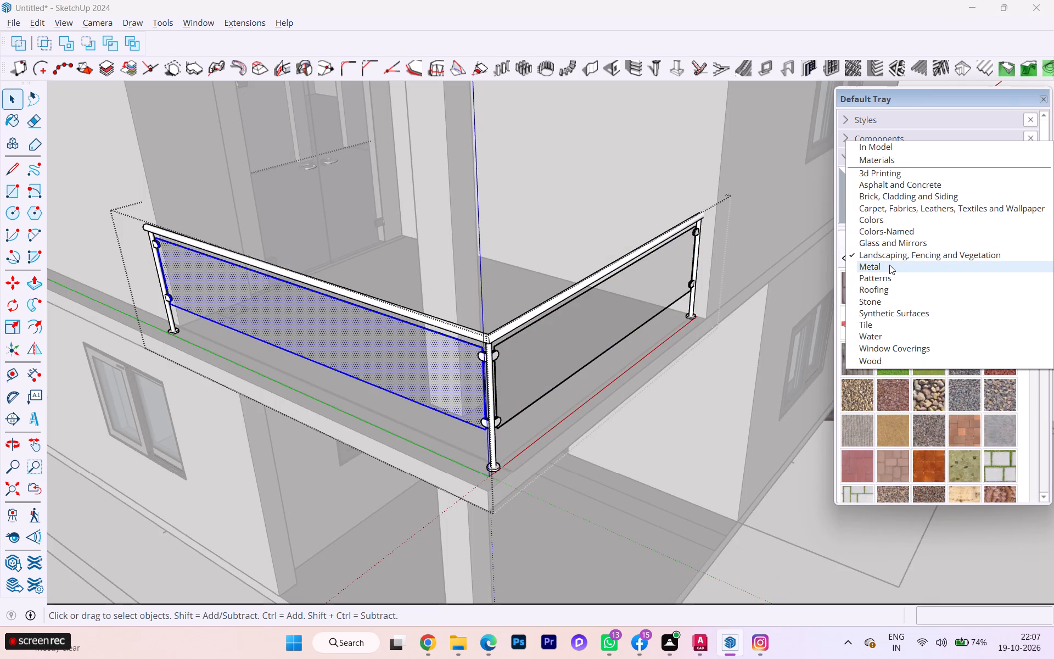
left_click(883, 245)
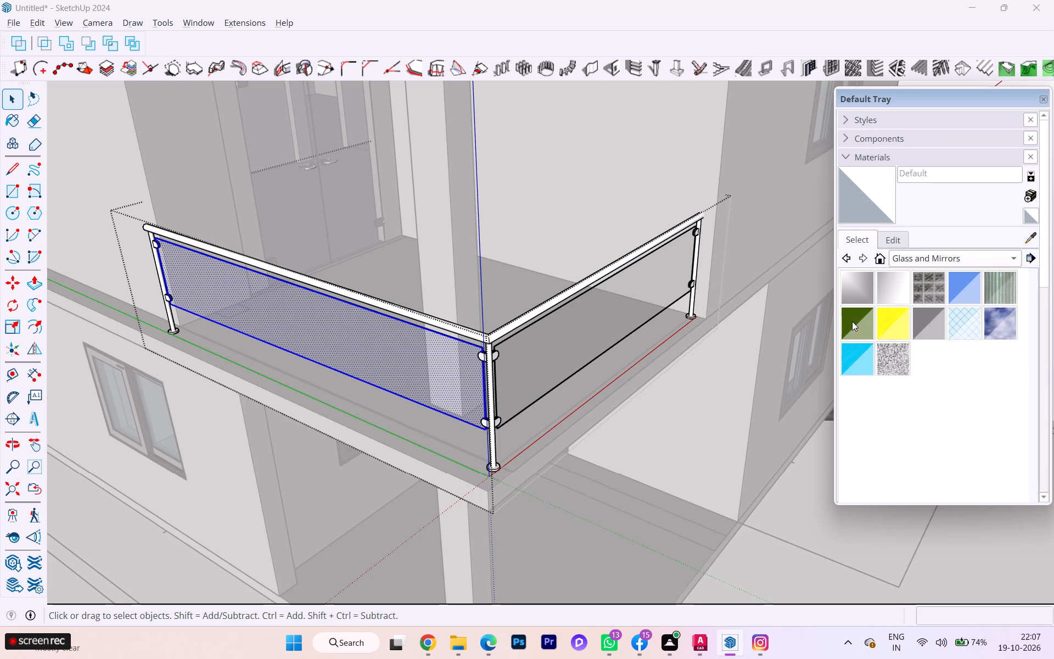
scroll(599, 315, "down", 6)
scroll(498, 315, "up", 1)
scroll(337, 327, "down", 1)
scroll(337, 327, "up", 1)
scroll(335, 328, "down", 4)
scroll(339, 326, "up", 1)
scroll(364, 325, "down", 3)
scroll(365, 325, "up", 1)
scroll(365, 325, "down", 1)
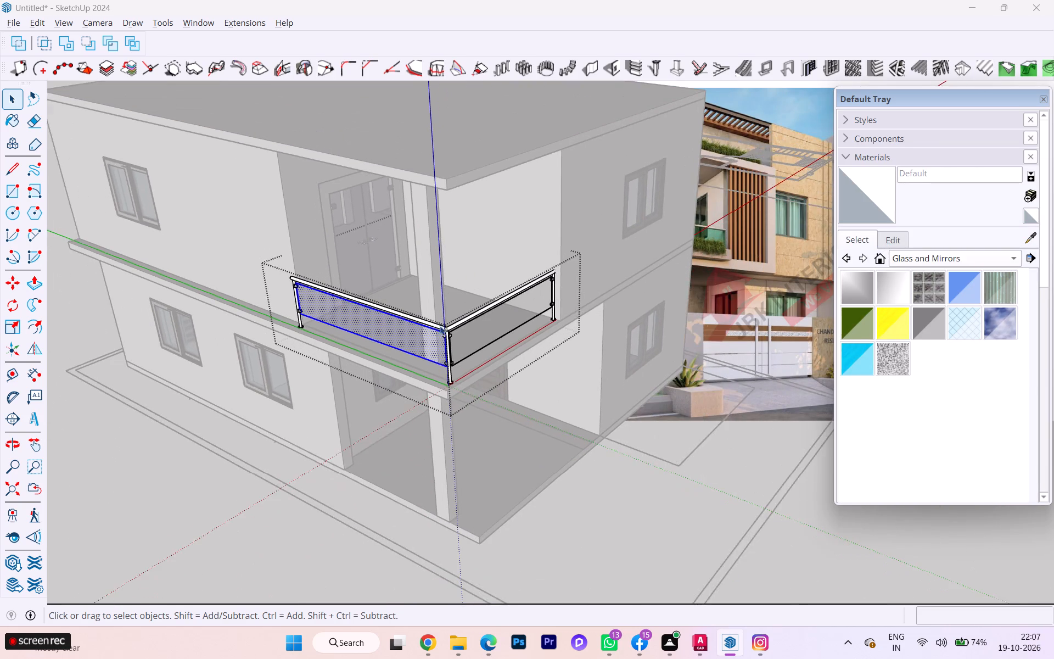
left_click(862, 323)
left_click(399, 327)
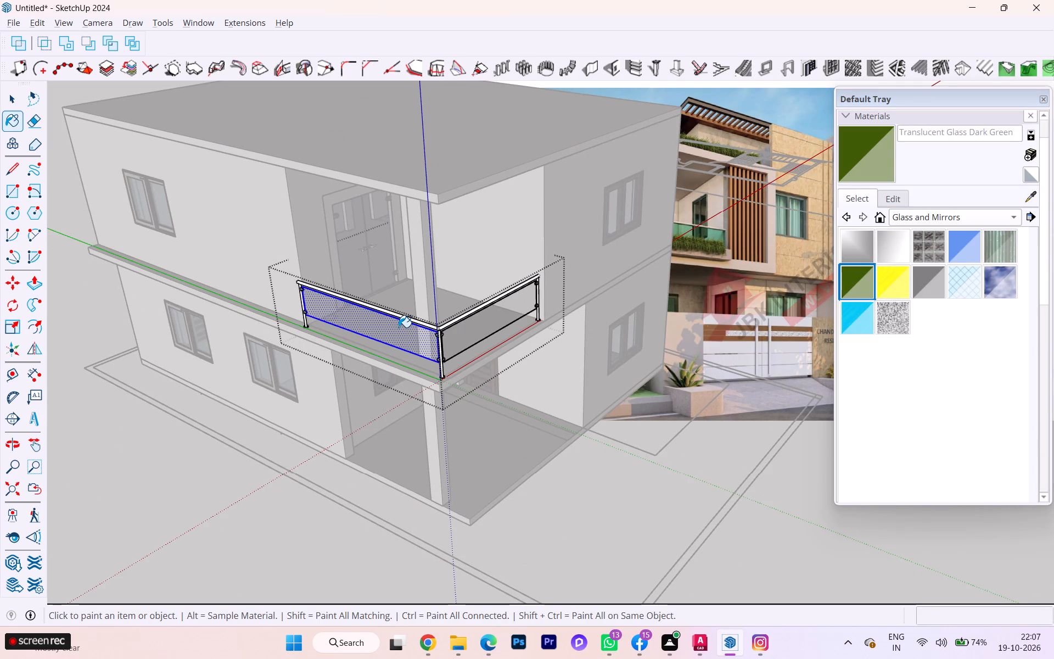
key("space")
Paint the railing's other glass panel, along the red axis, with Translucent Glass Dark Green and leave the group.
double_click(461, 332)
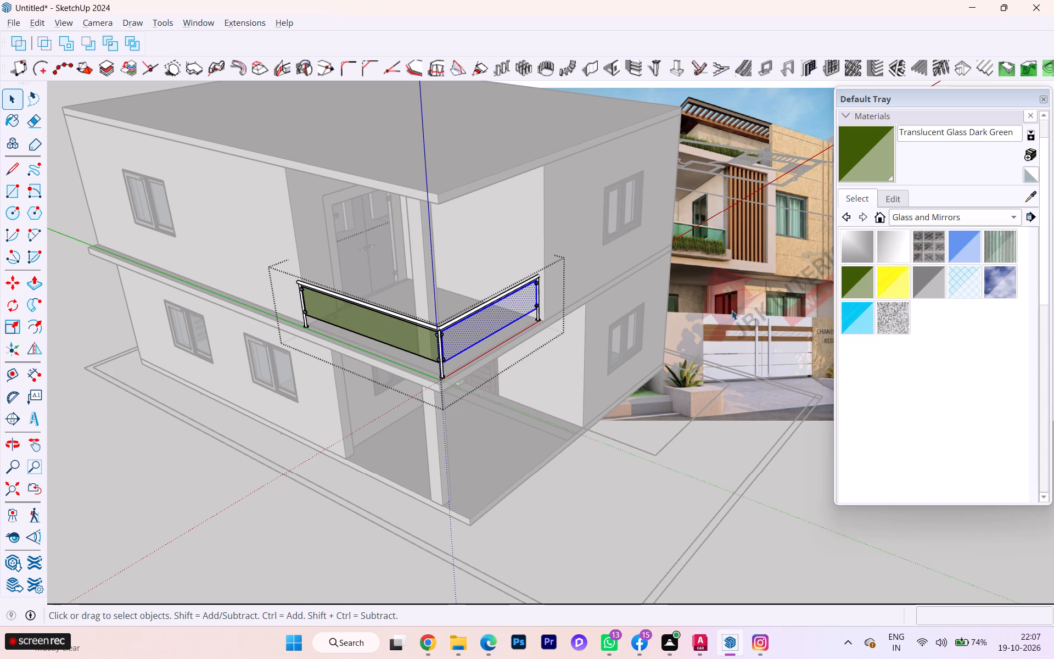
left_click(854, 284)
left_click(491, 325)
key("space")
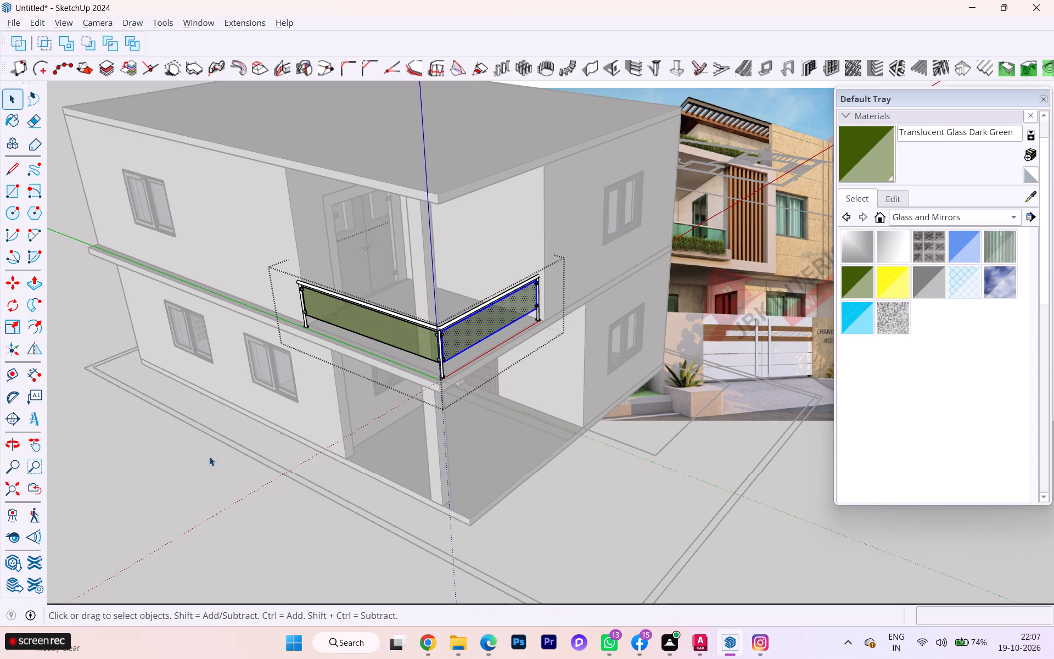
left_click(207, 457)
Compare the whole house, its green glass balcony railing, front facade and roof slab, with the exterior reference image.
scroll(172, 429, "down", 3)
scroll(169, 430, "up", 2)
scroll(165, 431, "down", 1)
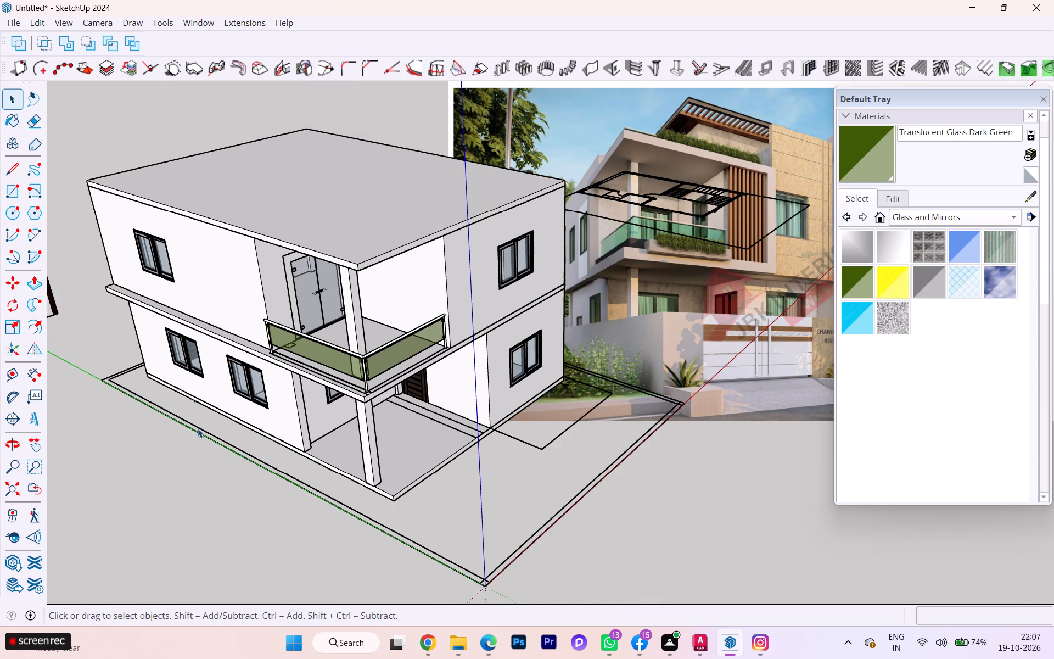
scroll(253, 428, "down", 1)
middle_click_drag(302, 428, 221, 384)
scroll(270, 448, "down", 6)
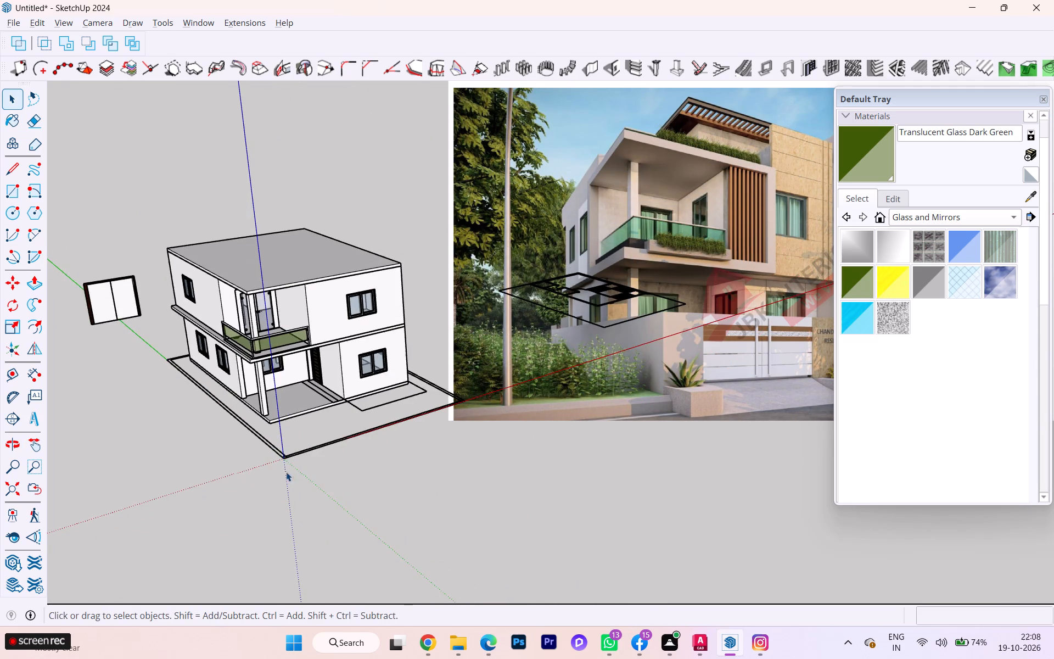
scroll(345, 396, "up", 3)
scroll(293, 312, "up", 1)
scroll(292, 311, "down", 1)
scroll(287, 304, "up", 9)
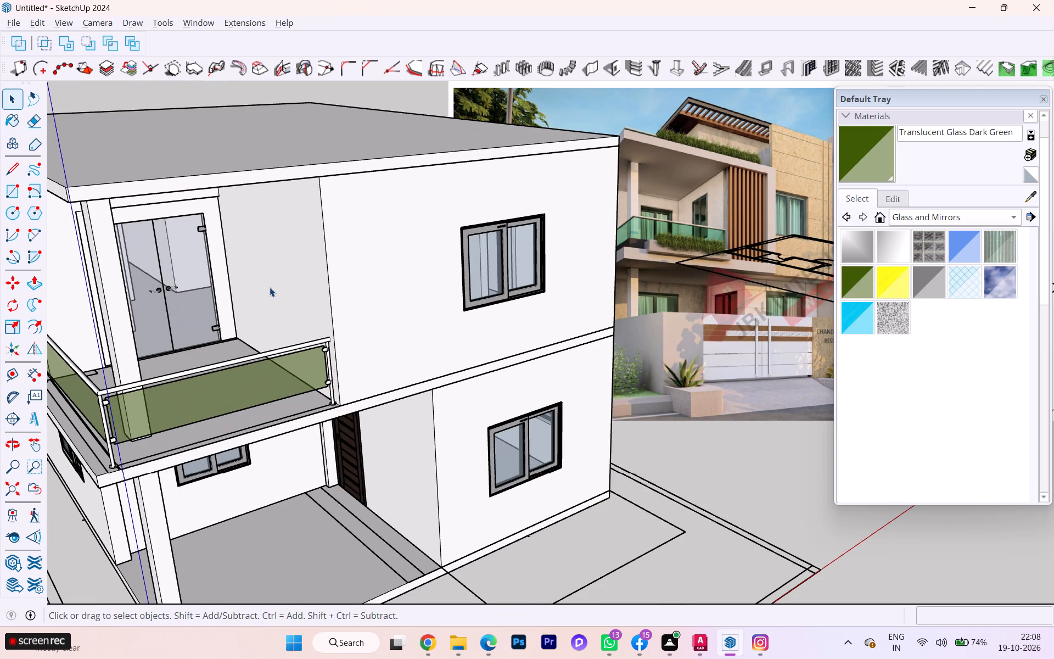
scroll(341, 304, "down", 4)
scroll(365, 345, "down", 7)
middle_click_drag(309, 354, 274, 349)
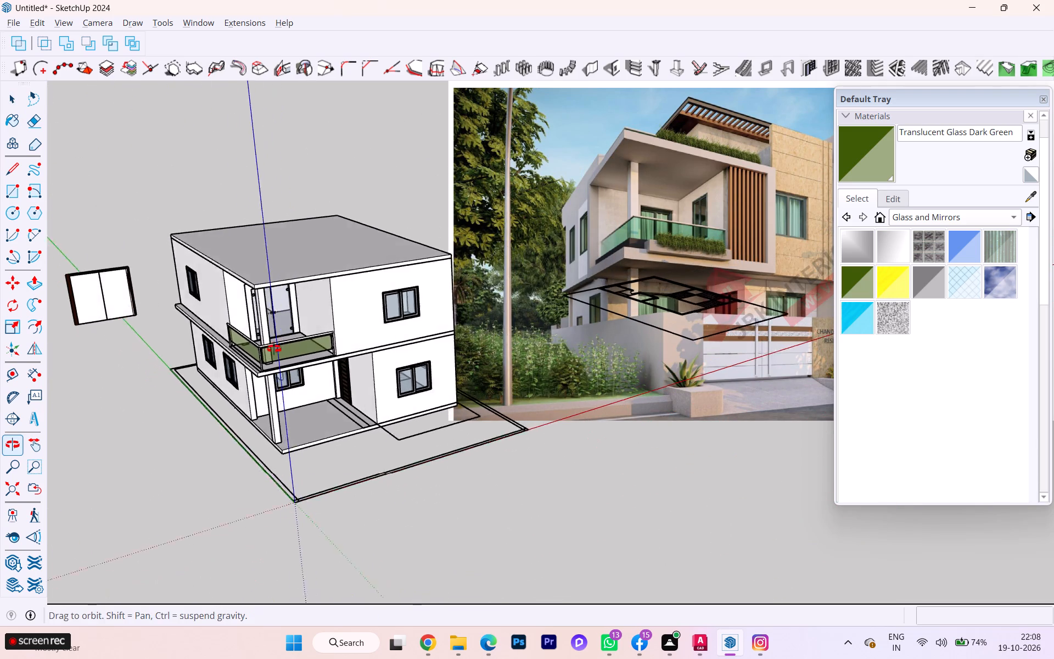
middle_click_drag(274, 349, 267, 349)
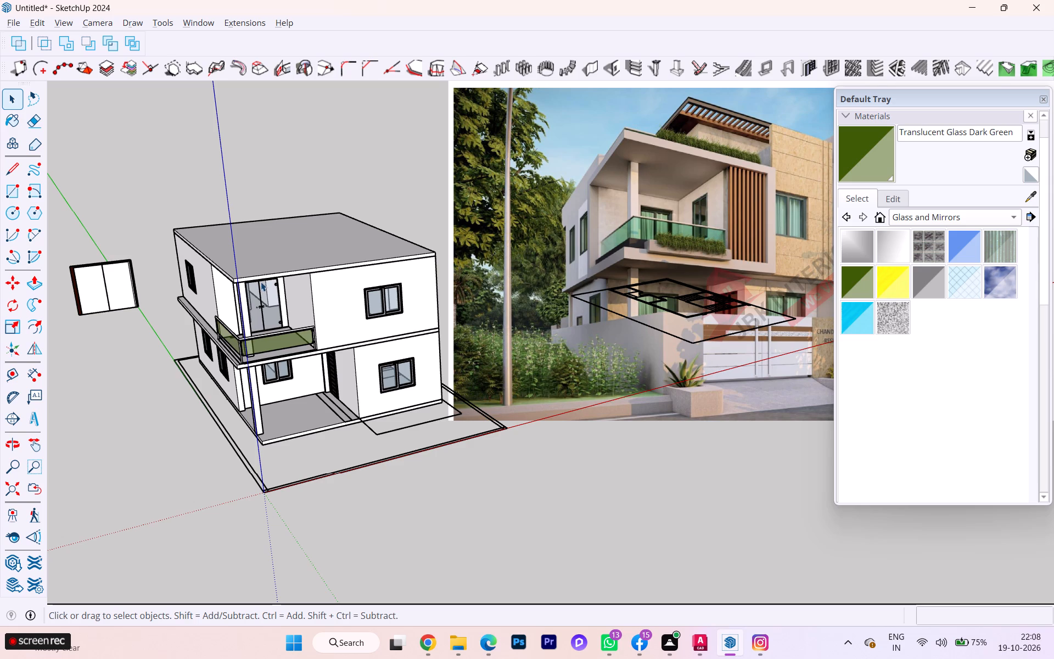
scroll(261, 284, "down", 2)
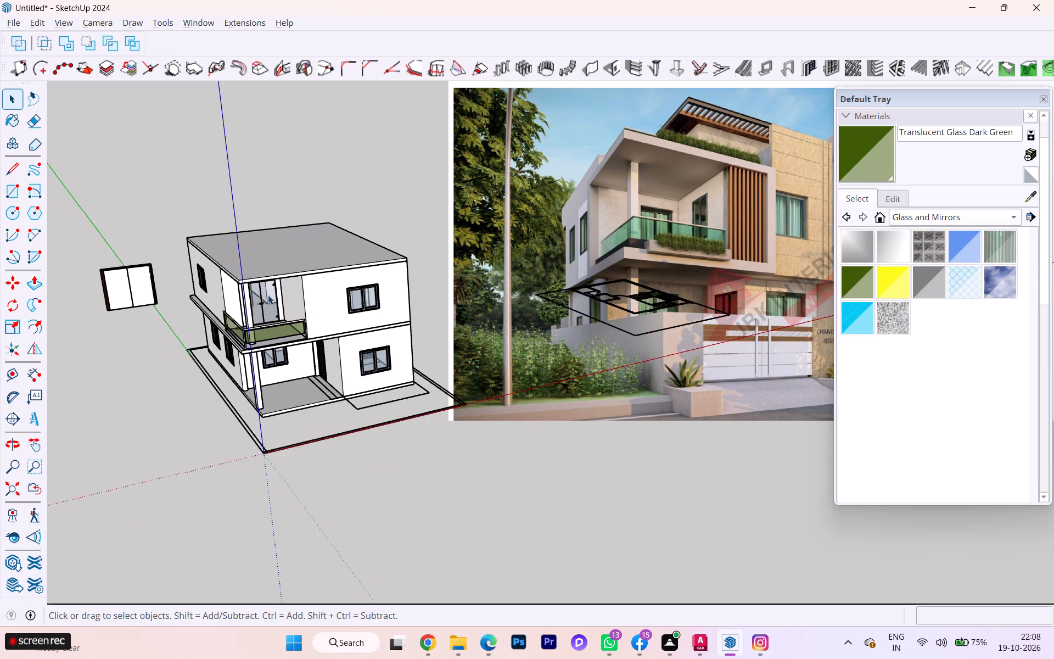
middle_click_drag(268, 297, 231, 311)
scroll(315, 239, "up", 1)
scroll(316, 236, "down", 1)
scroll(317, 234, "up", 7)
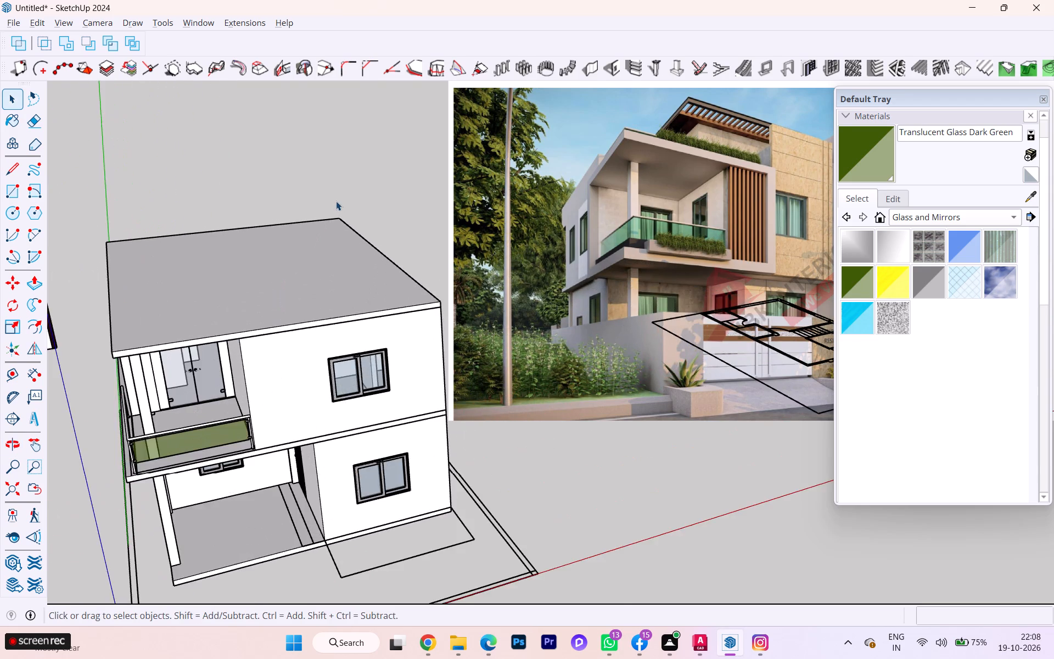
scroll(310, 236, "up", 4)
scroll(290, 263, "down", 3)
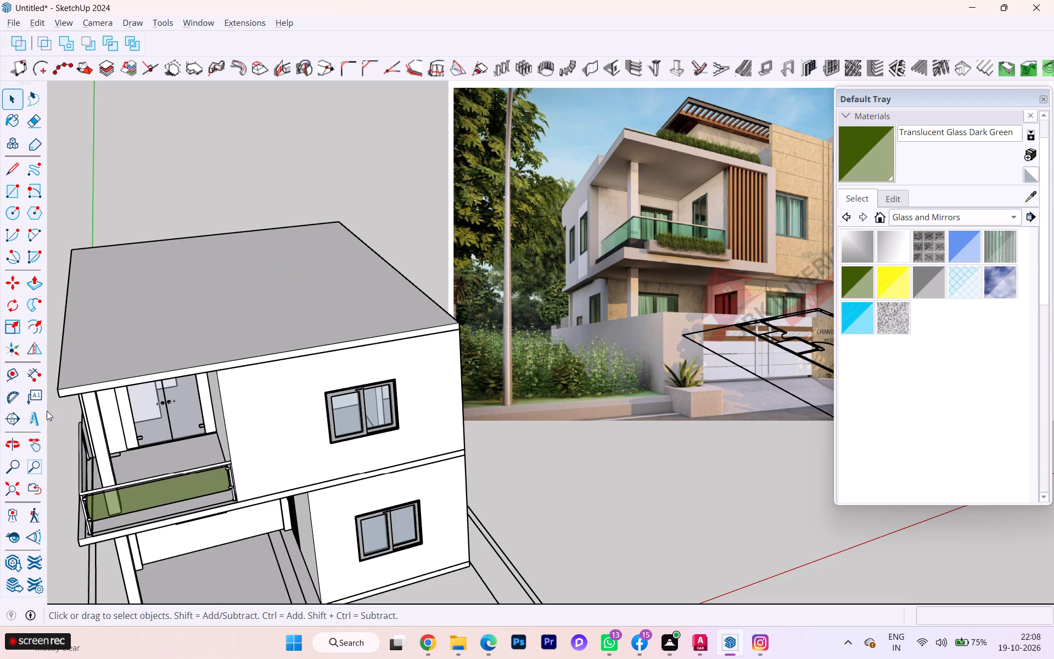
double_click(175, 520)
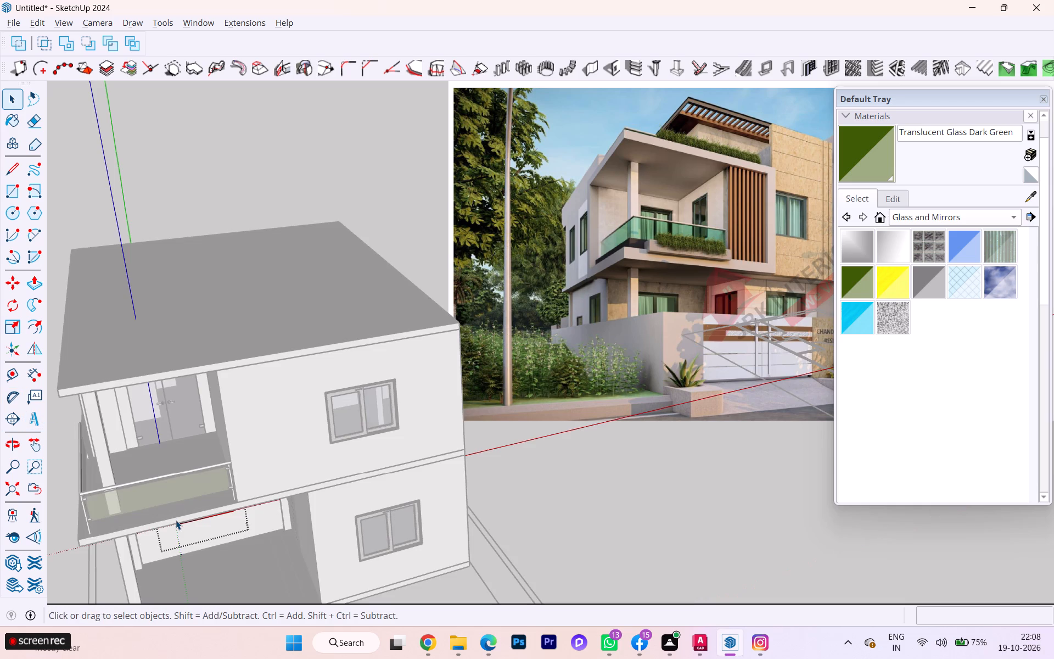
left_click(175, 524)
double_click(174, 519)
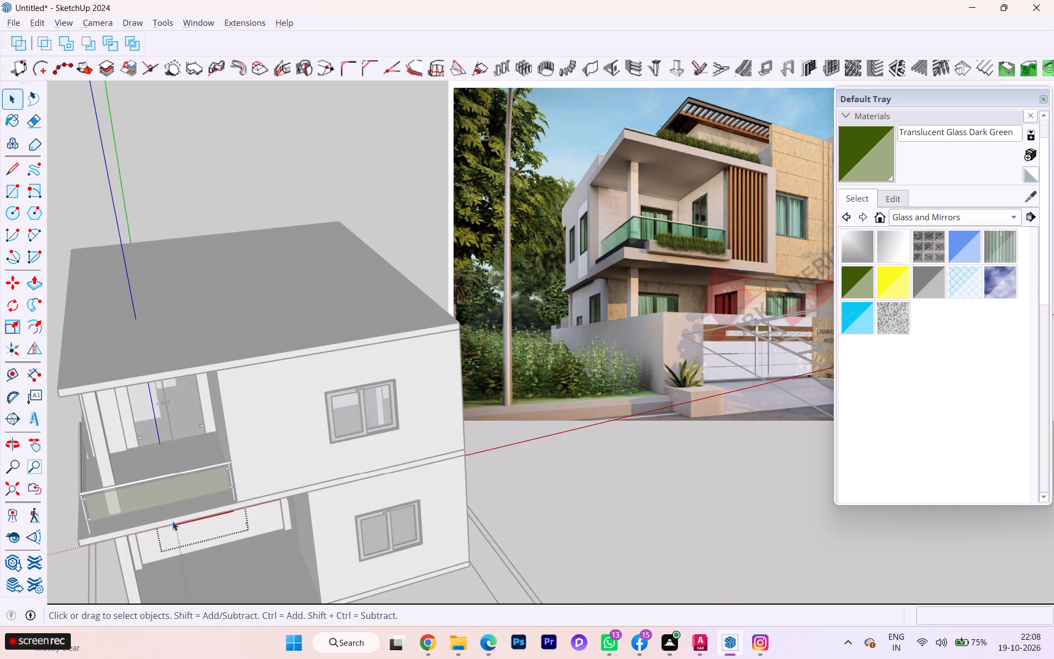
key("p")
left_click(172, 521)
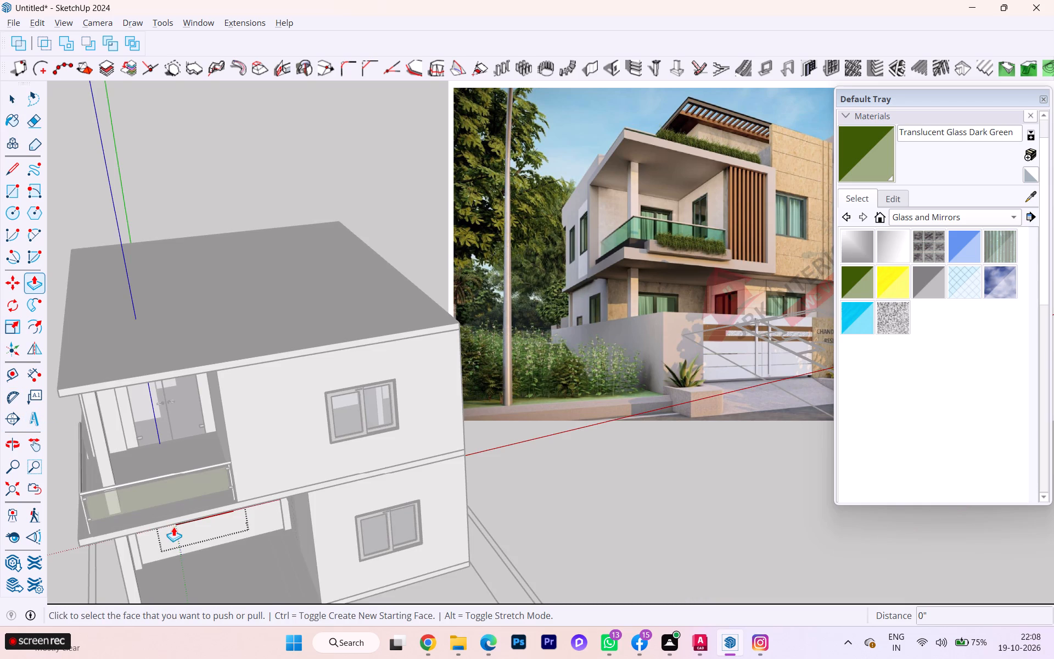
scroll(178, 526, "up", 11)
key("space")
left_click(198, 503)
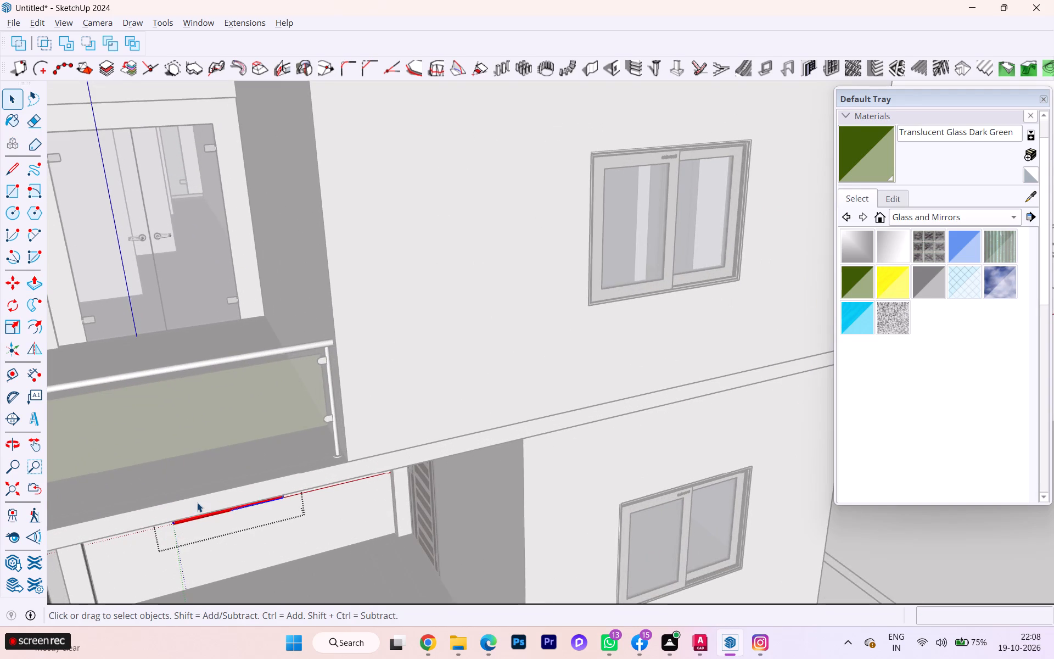
Open the slab between the two storeys and push/pull its front edge face outward 1', then leave the group.
double_click(197, 502)
left_click(196, 502)
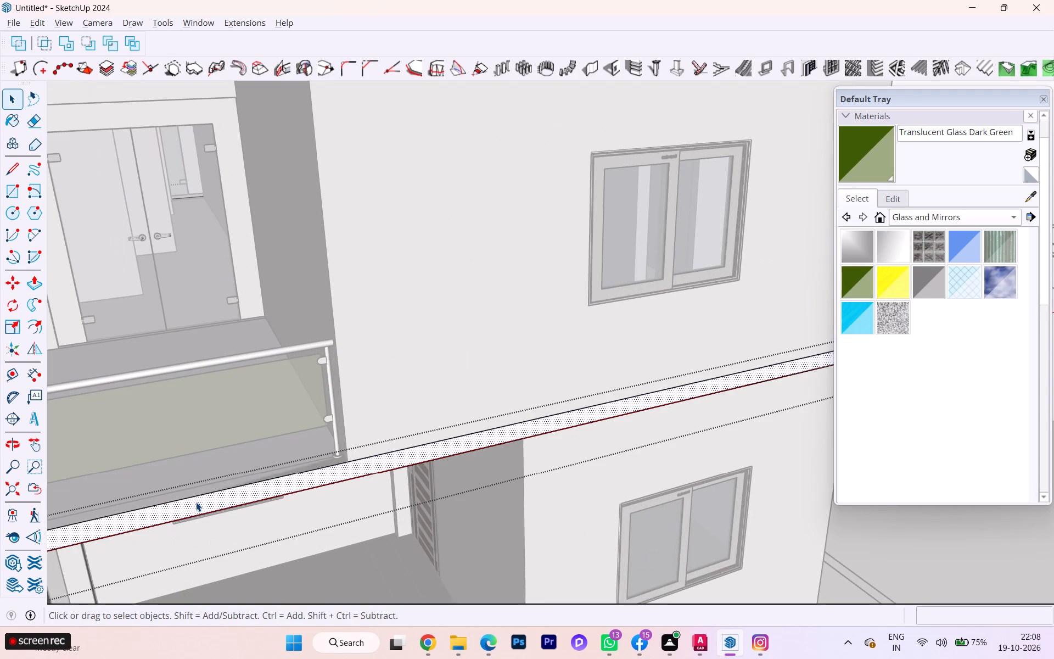
key("p")
left_click(196, 502)
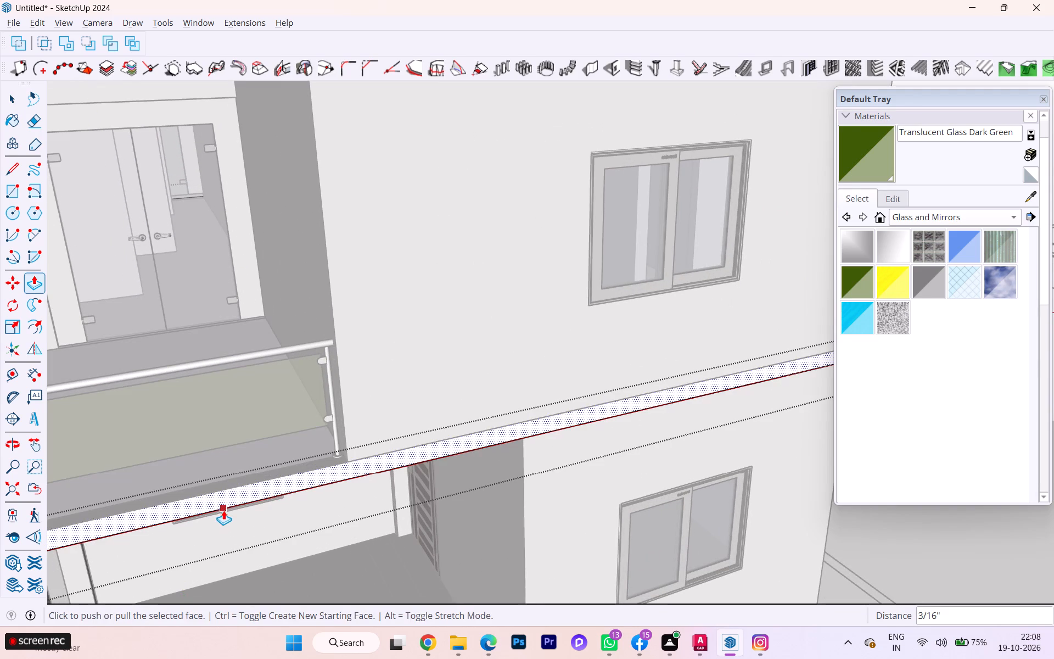
key("space")
left_click(220, 500)
key("p")
left_click(217, 498)
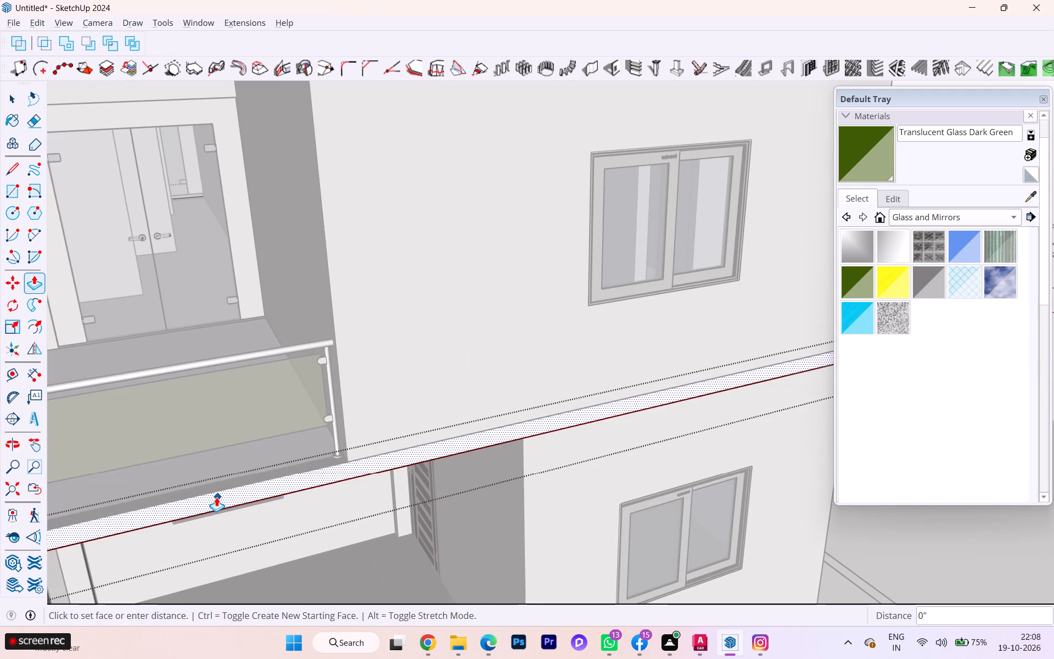
scroll(260, 521, "down", 5)
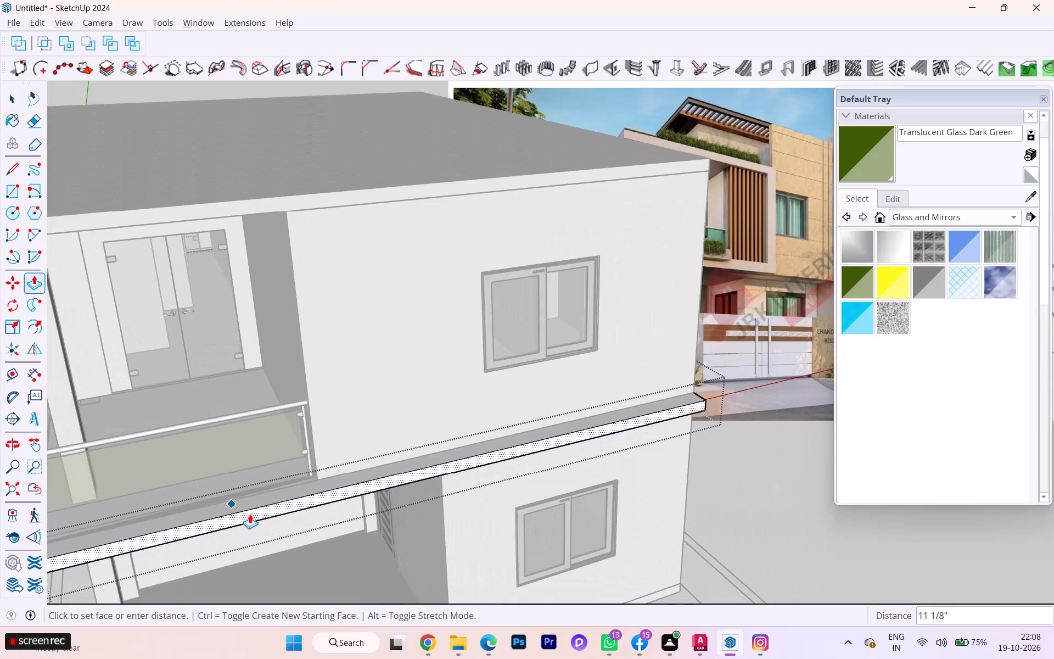
type("1'")
key("Return")
key("space")
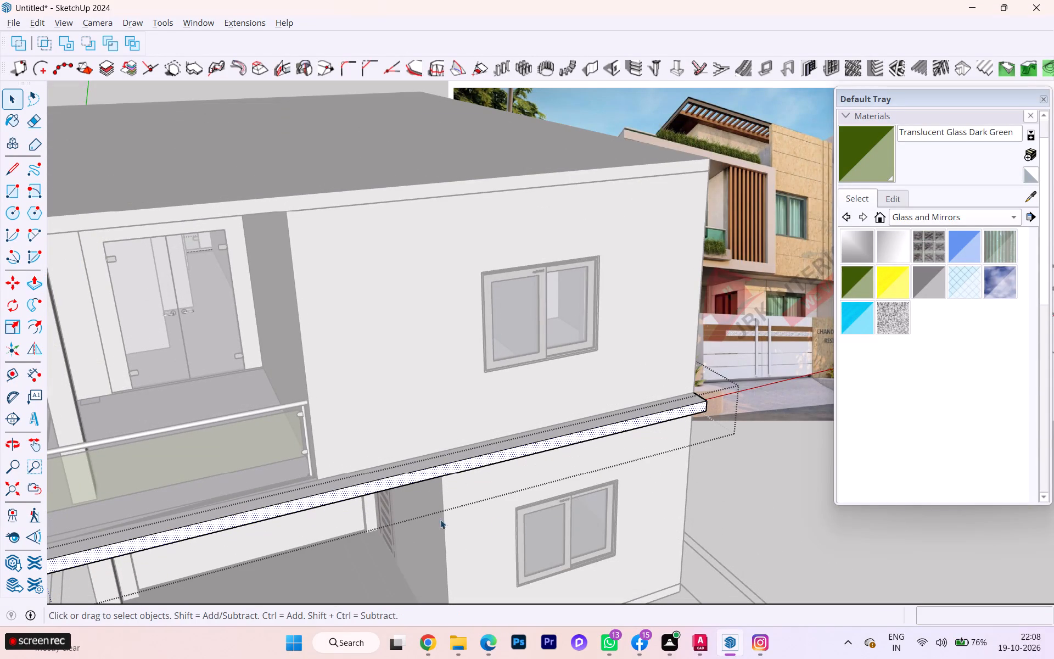
left_click(711, 517)
Examine the extended slab edge from the house's front and side, comparing it with the exterior reference image.
scroll(353, 542, "down", 3)
scroll(335, 545, "up", 1)
scroll(335, 546, "down", 1)
middle_click_drag(494, 564, 221, 555)
scroll(210, 563, "down", 1)
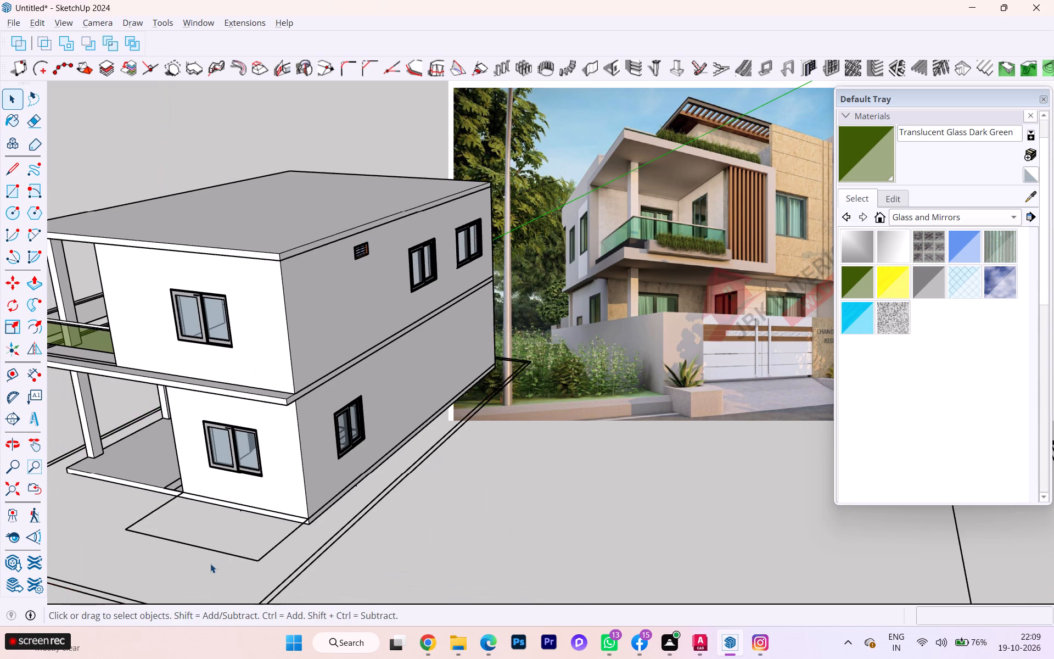
middle_click_drag(210, 563, 328, 571)
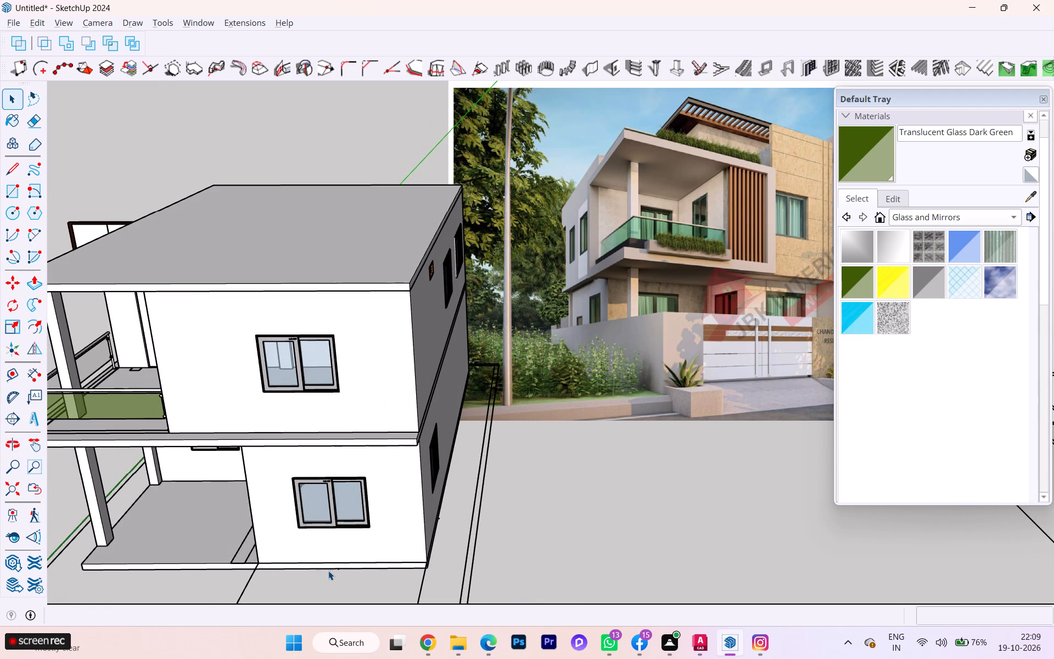
scroll(209, 577, "down", 2)
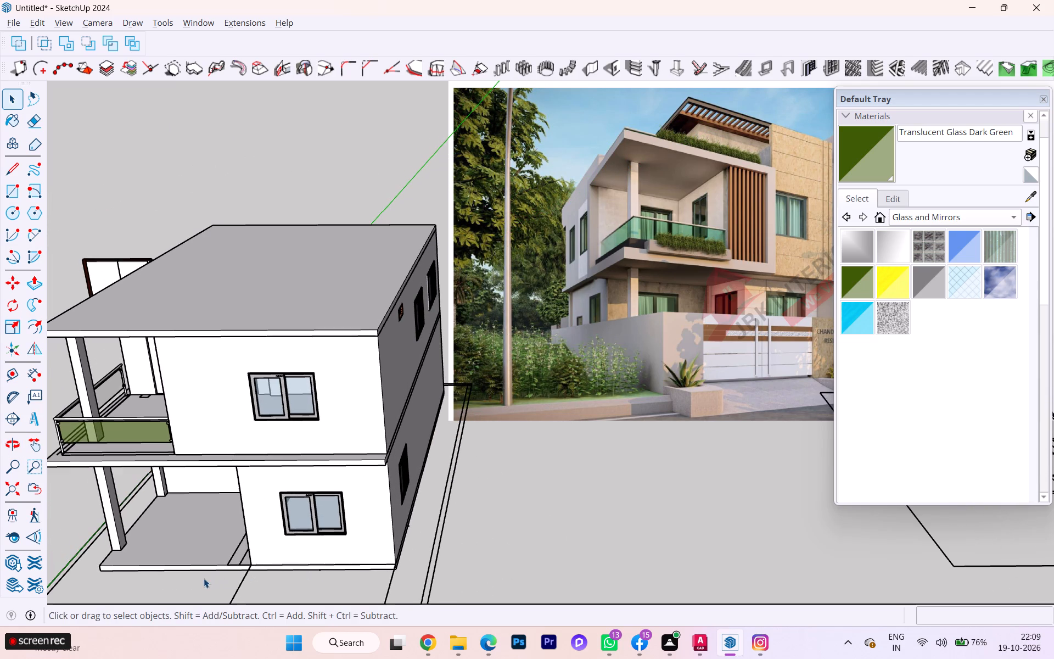
scroll(183, 580, "down", 2)
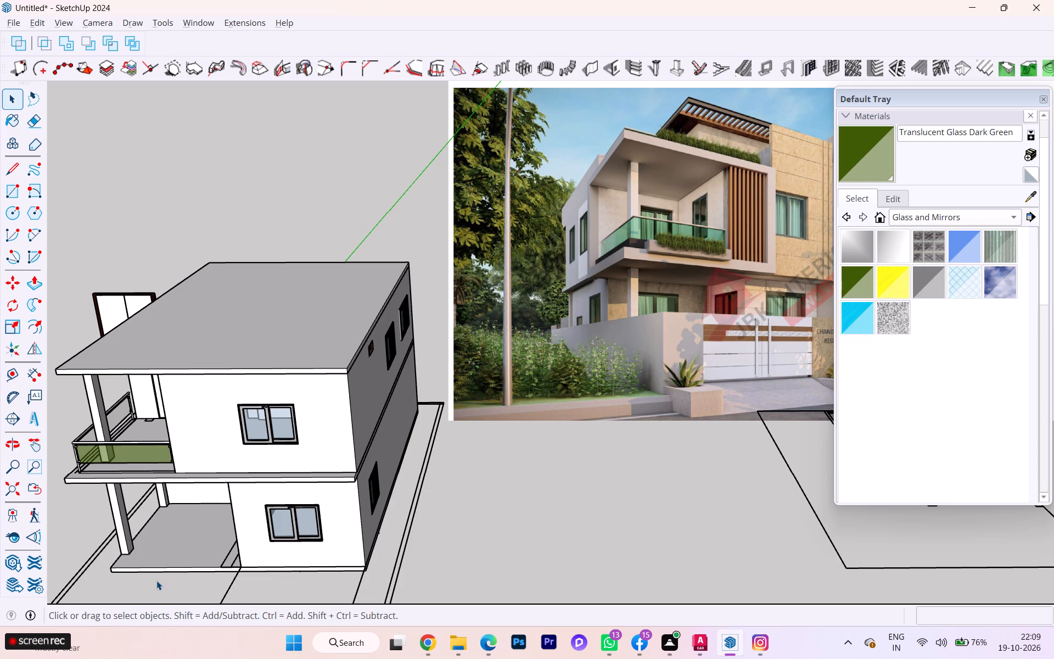
scroll(156, 581, "down", 2)
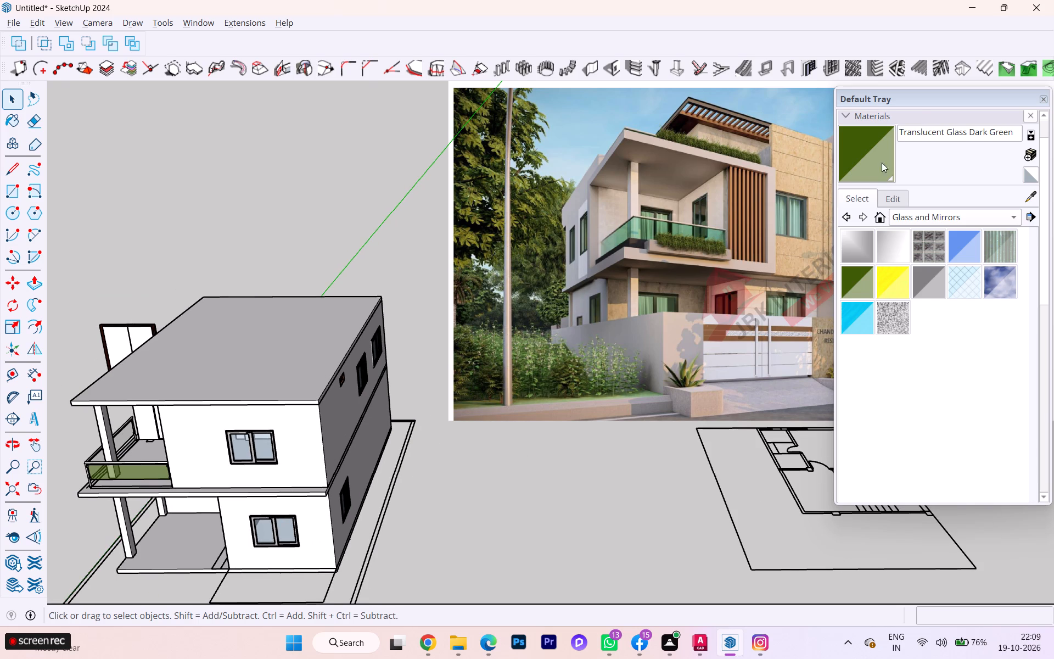
Move the Default Tray down off the reference image to uncover the pictured house's upper part.
left_click_drag(920, 92, 923, 287)
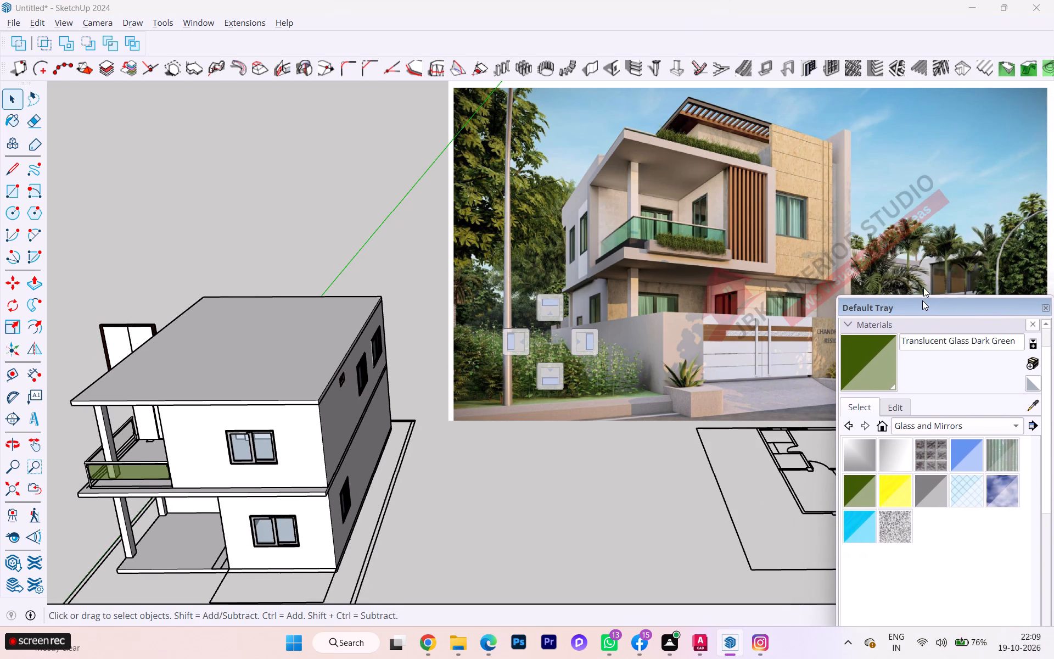
left_click_drag(923, 287, 927, 272)
Compare the model's front facade and balcony with the uncovered reference image from a matching angle.
scroll(310, 411, "down", 1)
middle_click_drag(310, 411, 370, 390)
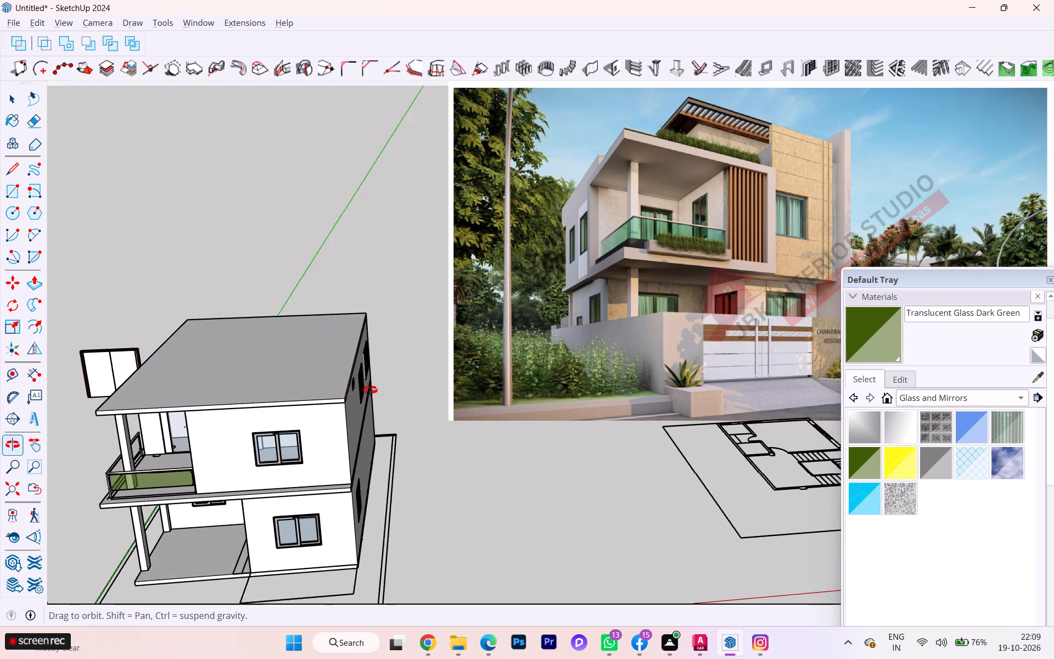
middle_click_drag(370, 390, 397, 367)
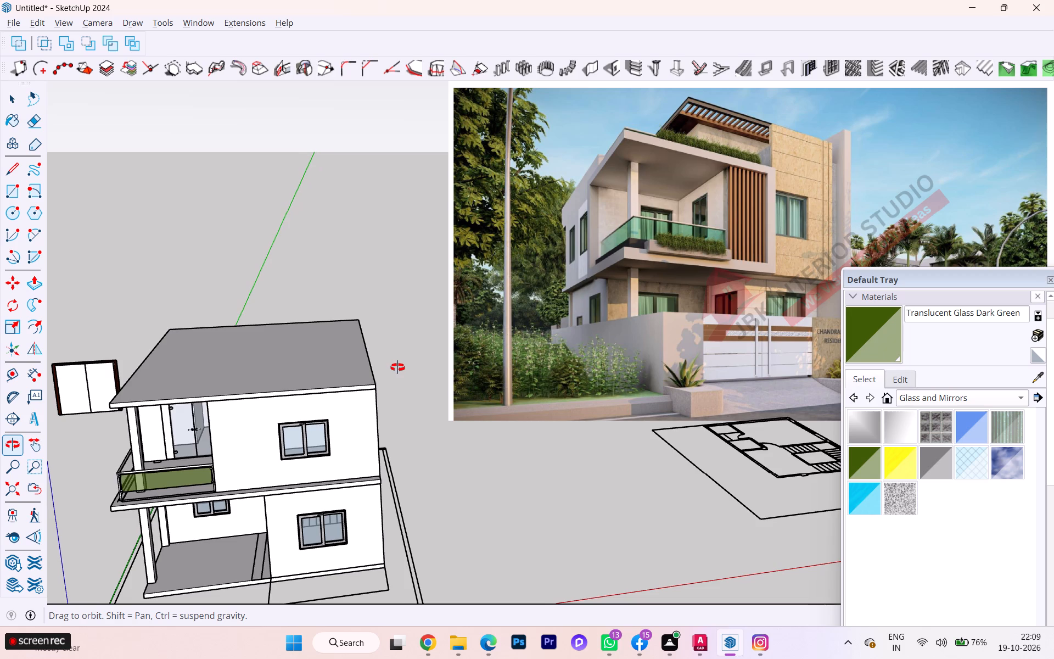
middle_click_drag(397, 367, 398, 367)
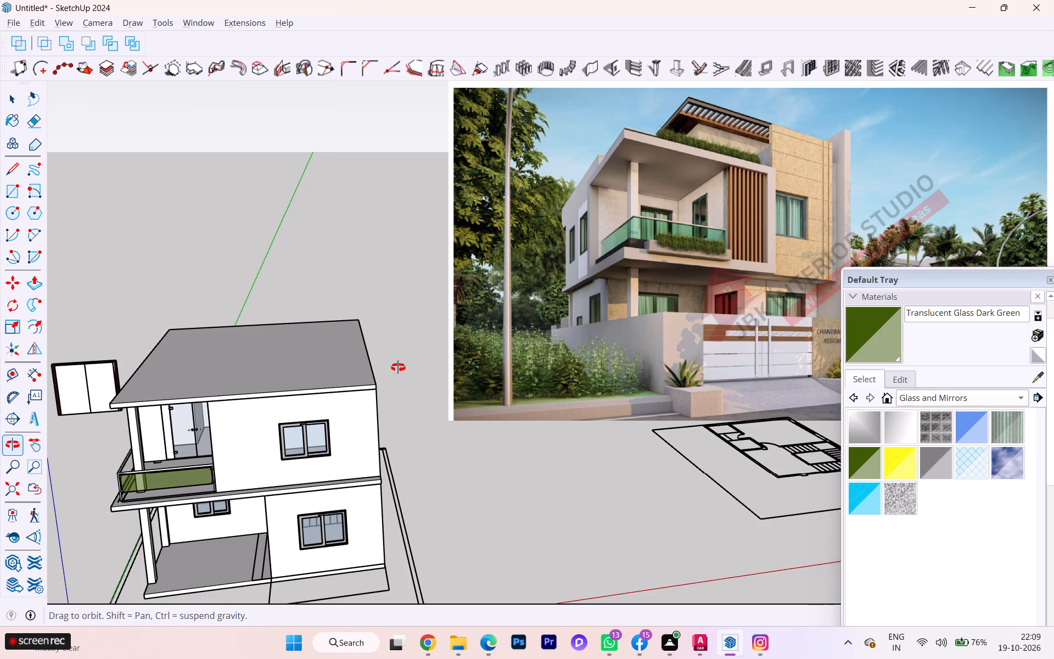
middle_click_drag(398, 367, 399, 368)
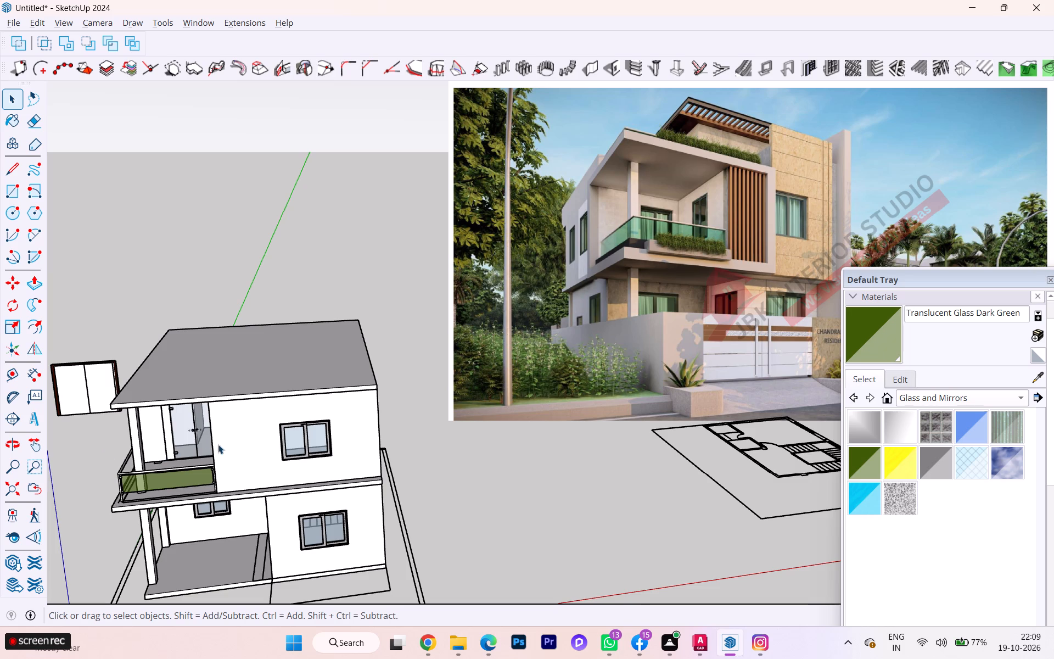
middle_click_drag(246, 431, 272, 418)
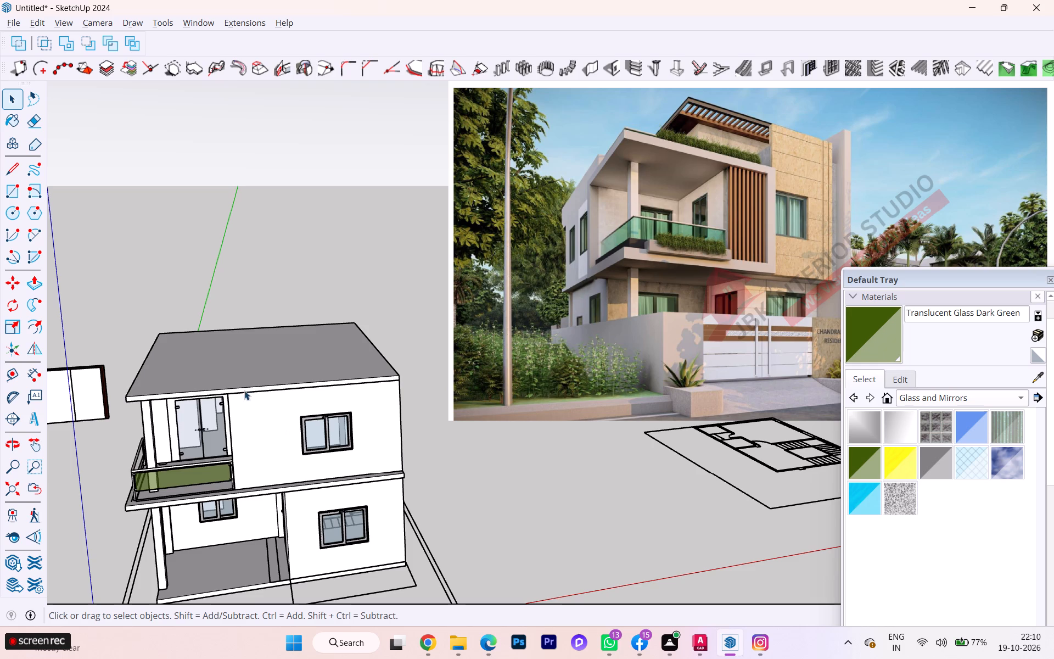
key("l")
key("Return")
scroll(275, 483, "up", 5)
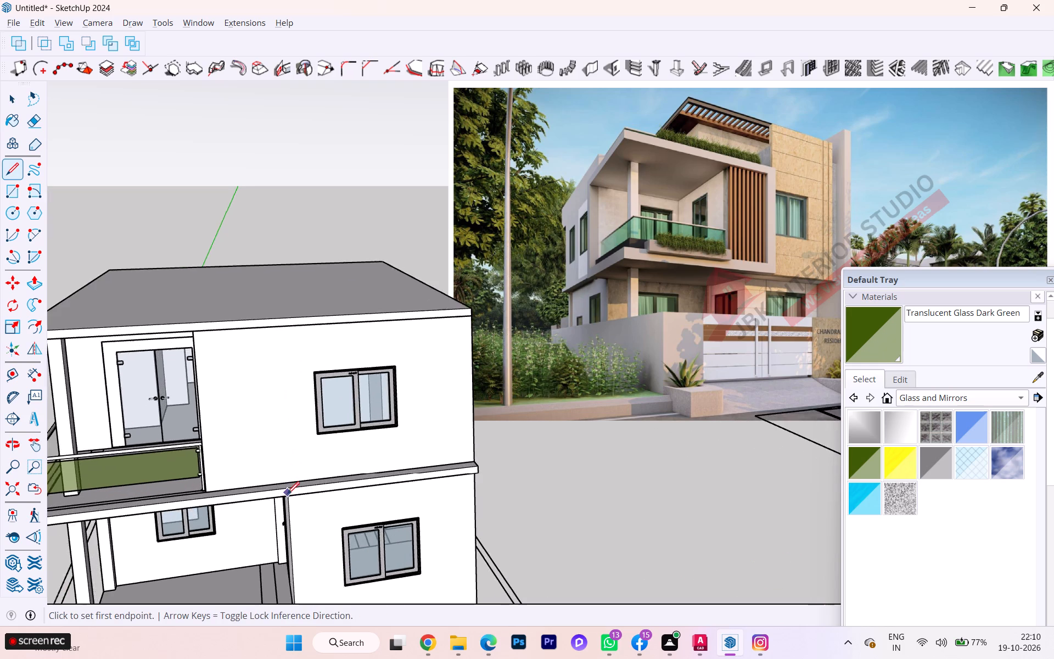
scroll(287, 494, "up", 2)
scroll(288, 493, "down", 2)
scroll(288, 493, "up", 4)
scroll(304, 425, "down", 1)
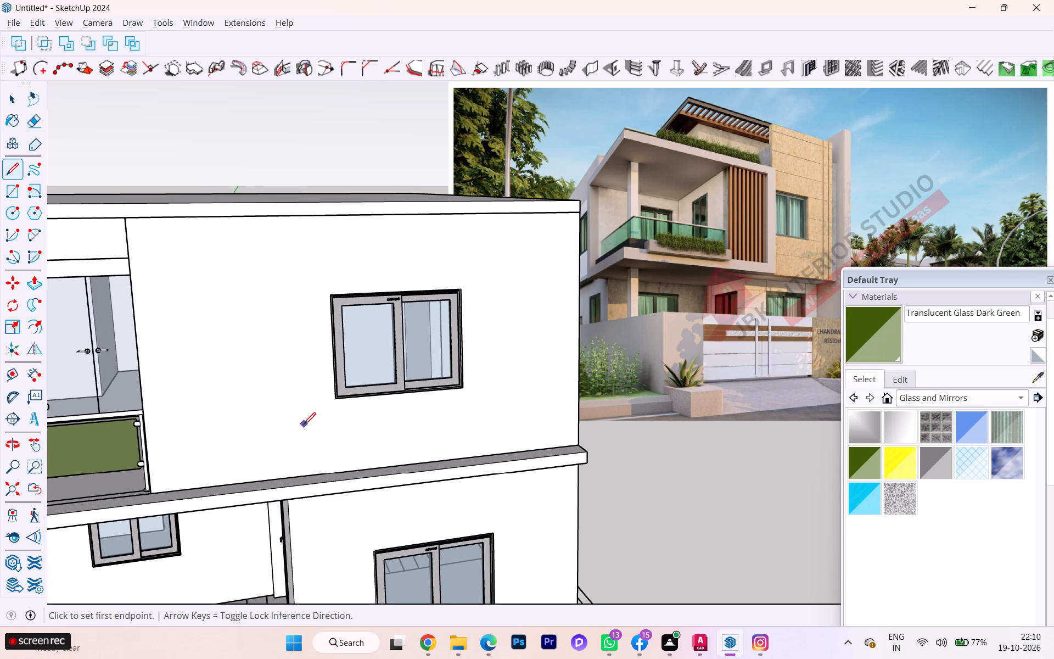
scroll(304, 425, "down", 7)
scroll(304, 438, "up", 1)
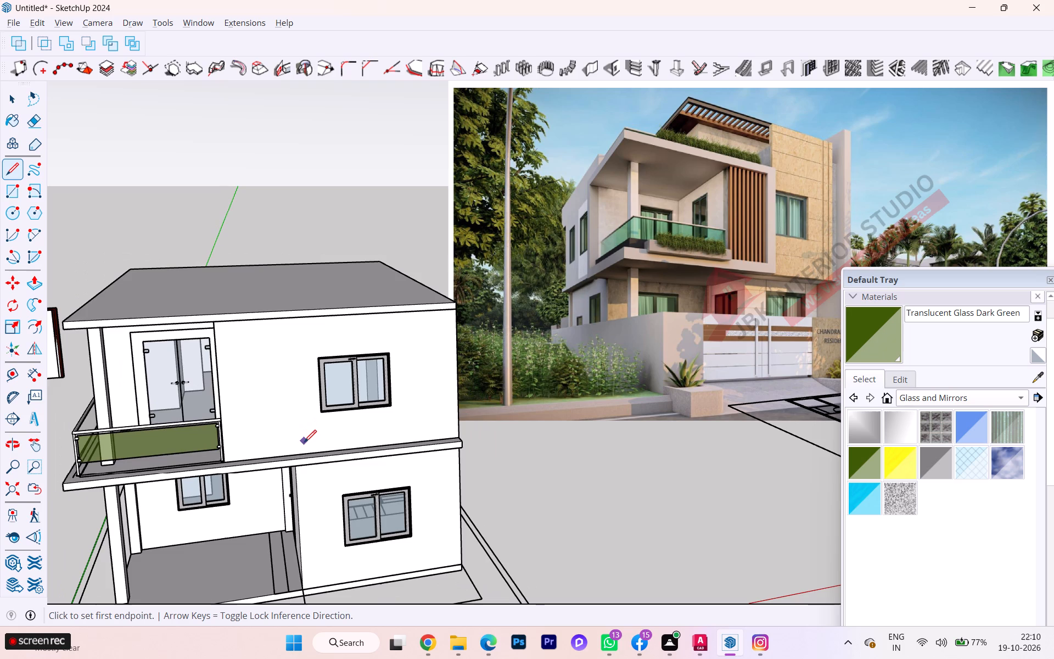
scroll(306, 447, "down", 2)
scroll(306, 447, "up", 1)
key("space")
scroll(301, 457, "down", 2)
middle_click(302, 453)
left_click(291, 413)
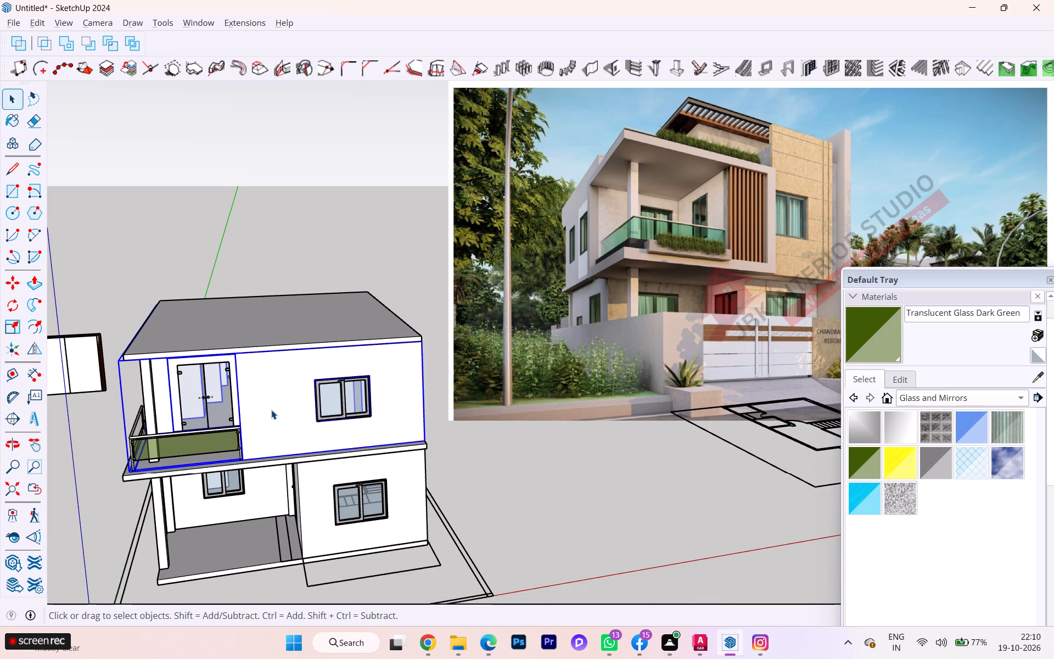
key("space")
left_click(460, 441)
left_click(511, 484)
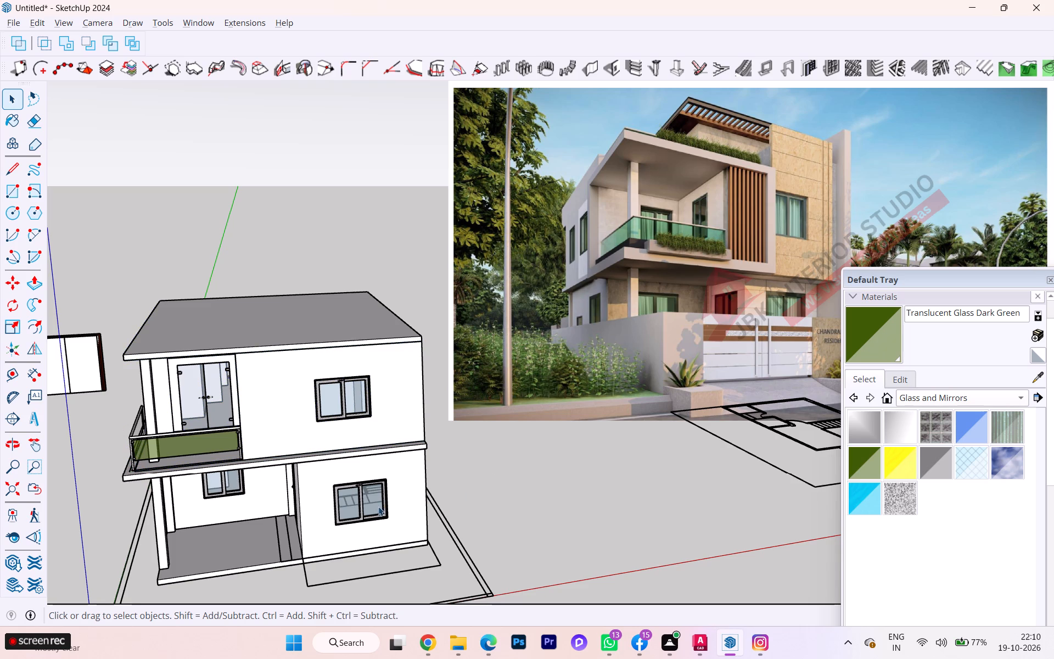
Measure the ground-floor front corner's height from the base up to the slab between storeys with a temporary linear dimension.
left_click(43, 380)
left_click(429, 544)
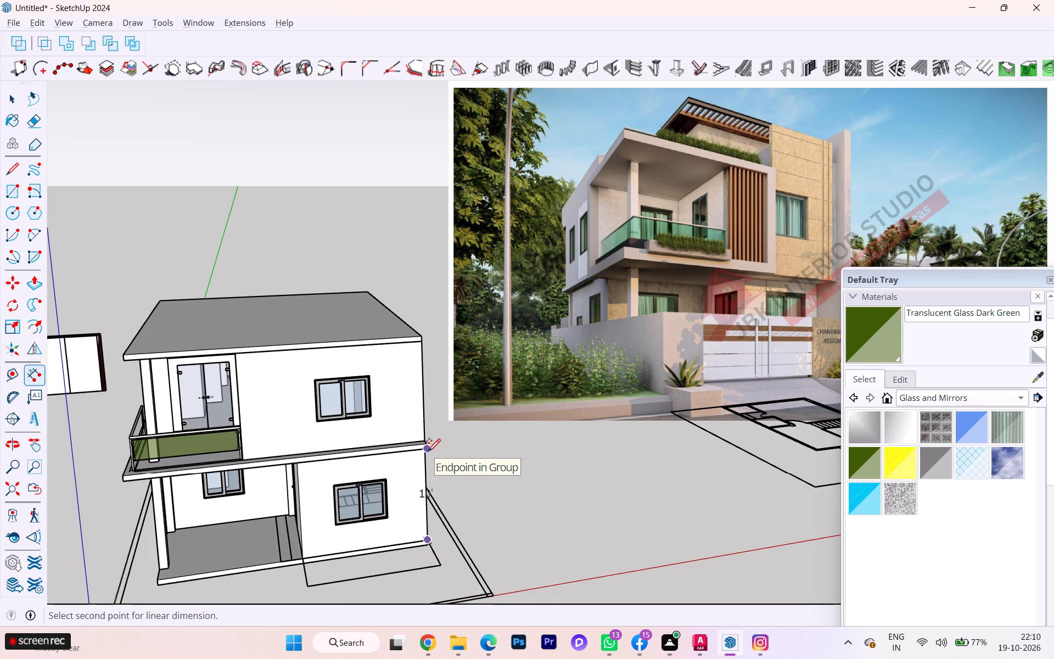
left_click(428, 451)
scroll(428, 450, "up", 2)
scroll(428, 449, "down", 1)
scroll(428, 449, "up", 2)
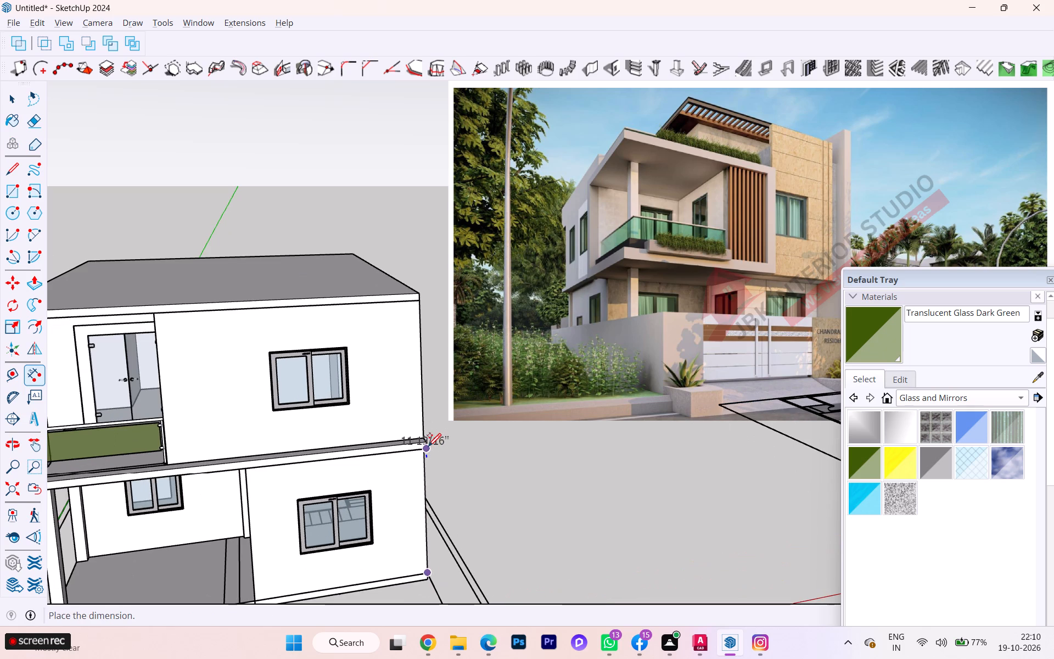
key("Escape")
scroll(430, 471, "down", 1)
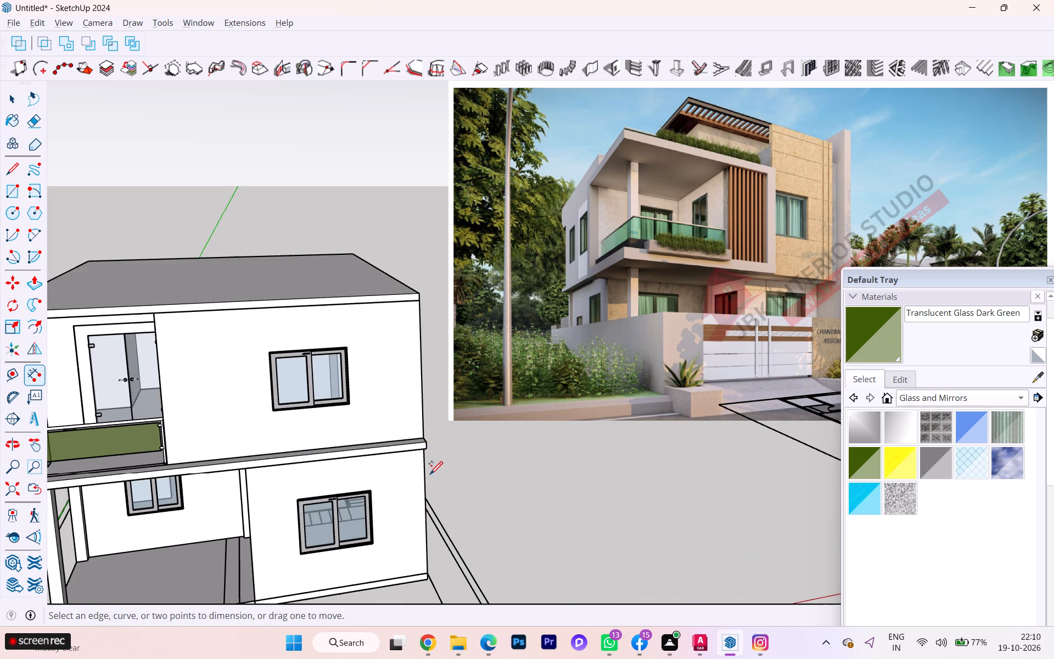
scroll(430, 473, "down", 1)
key("space")
scroll(285, 520, "down", 1)
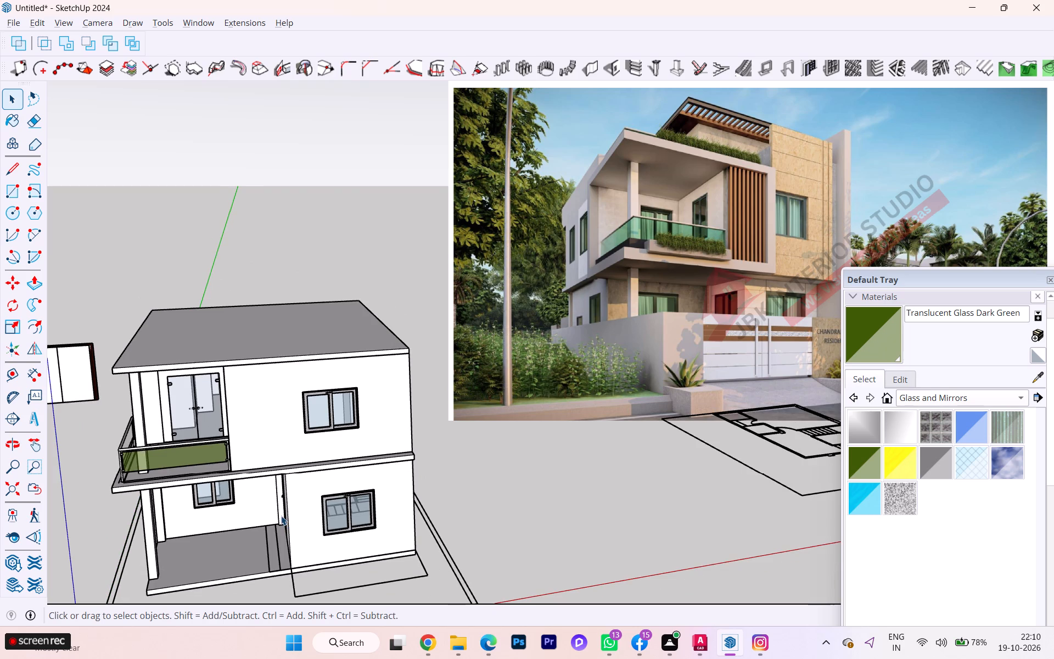
Inside the upper-storey group, draw a vertical line from the front window's balcony-side top corner up to the wall's top edge.
scroll(300, 475, "up", 1)
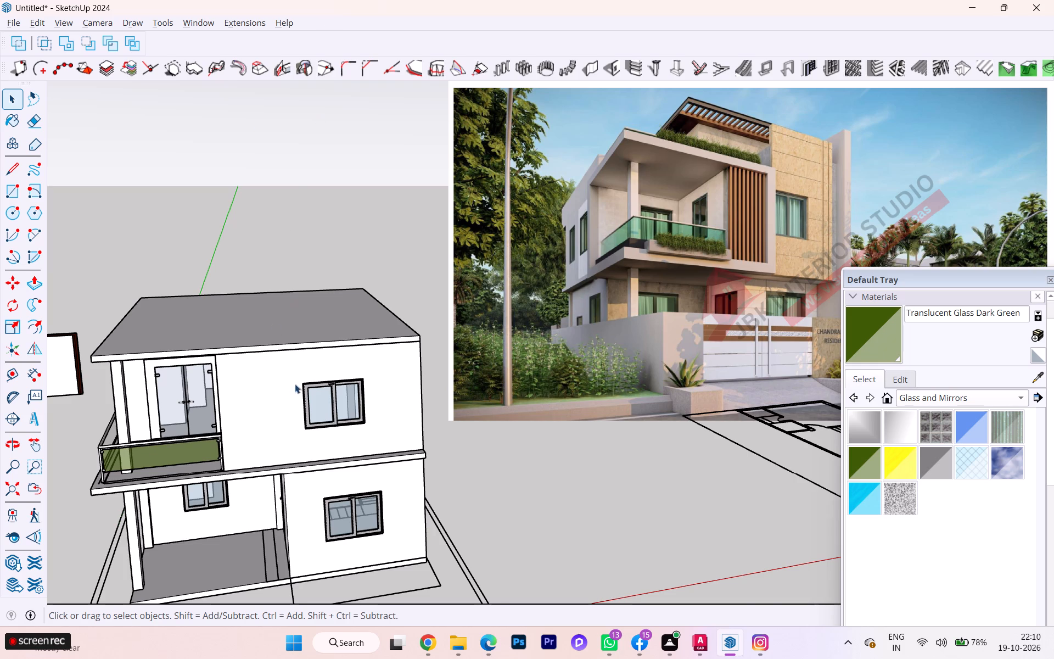
scroll(298, 384, "up", 1)
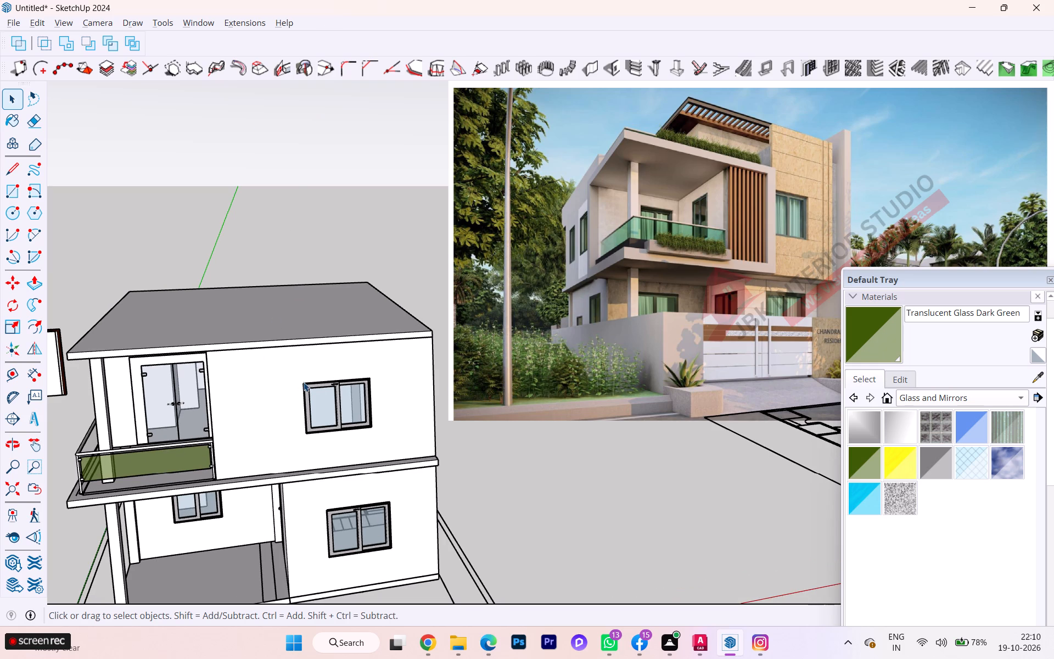
double_click(283, 389)
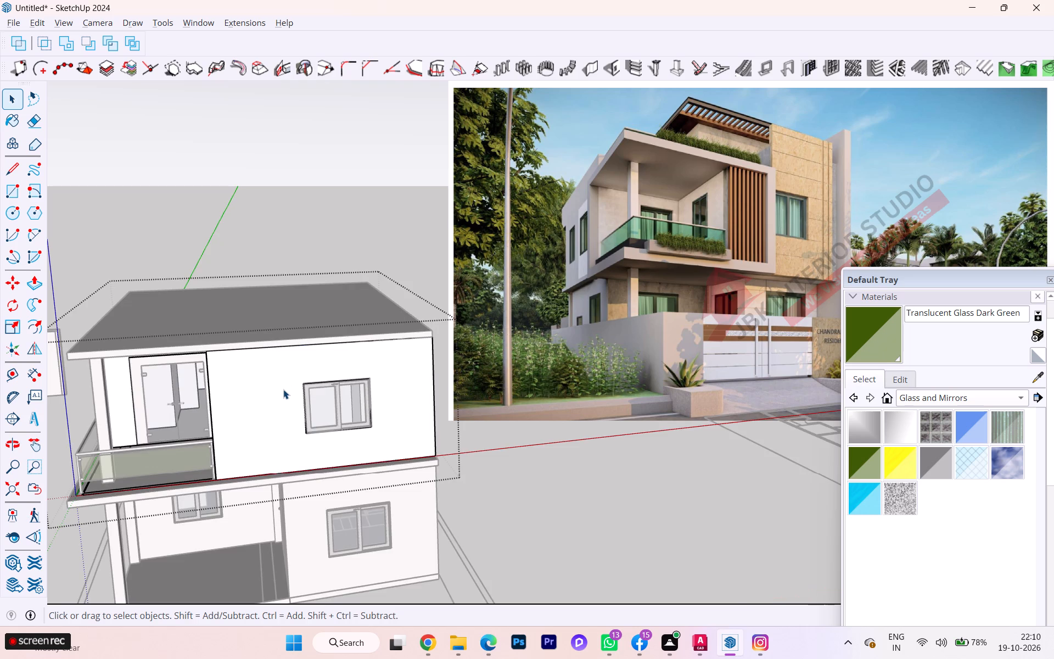
left_click(283, 389)
double_click(277, 398)
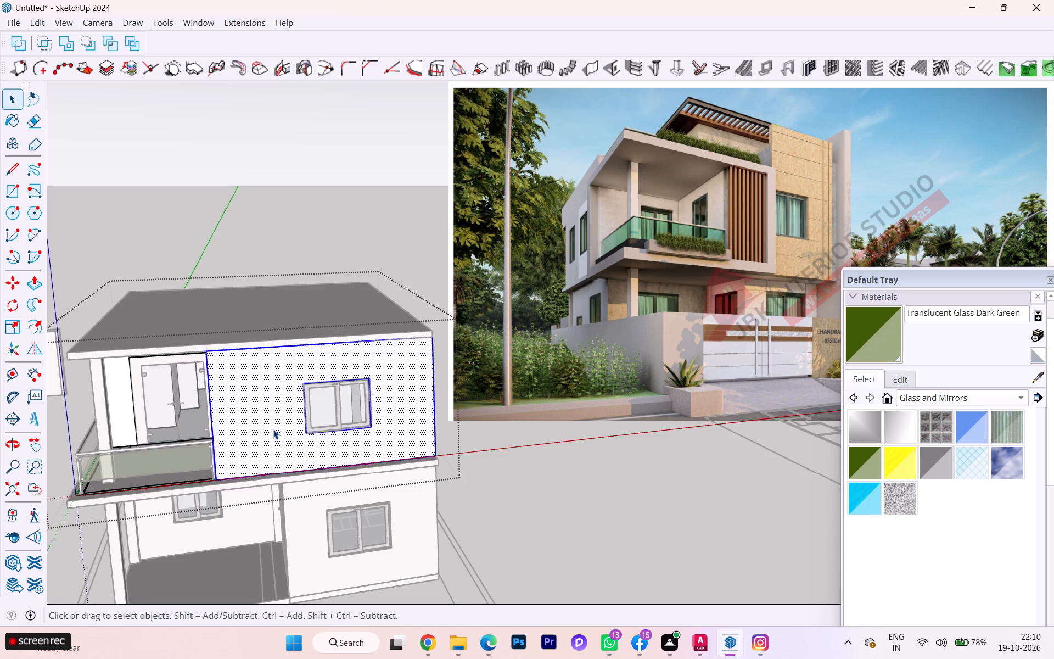
key("l")
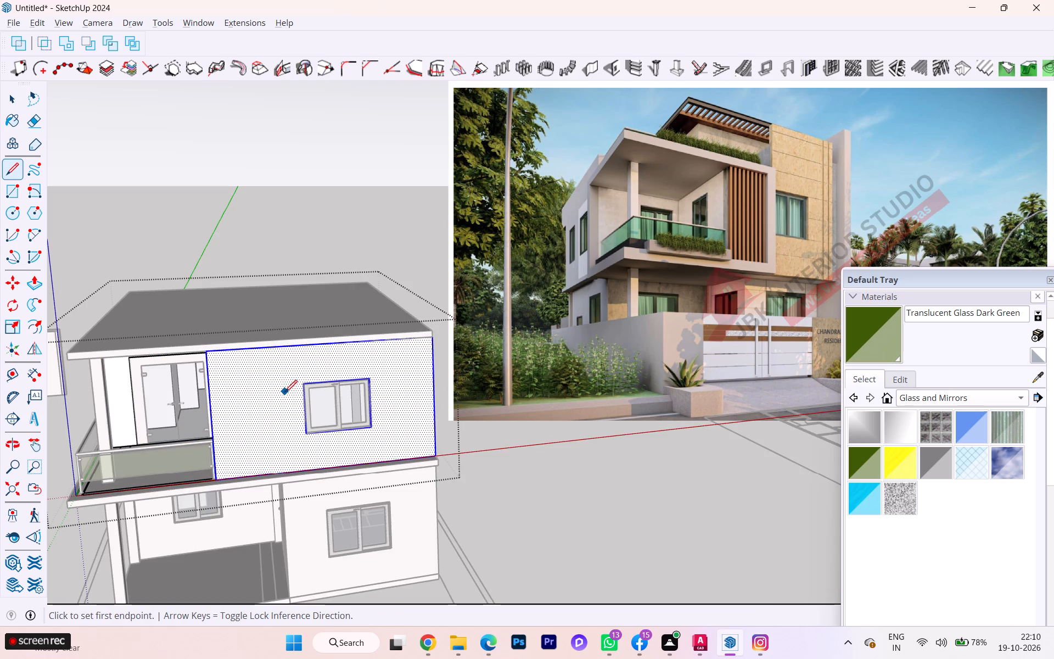
scroll(294, 351, "up", 1)
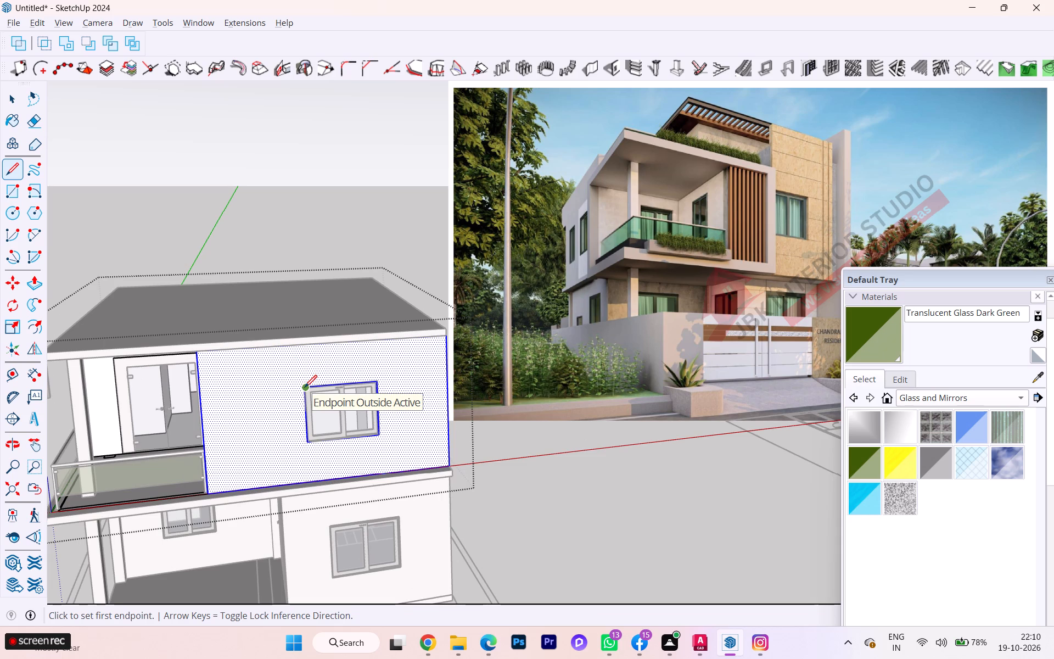
left_click(305, 387)
left_click(301, 345)
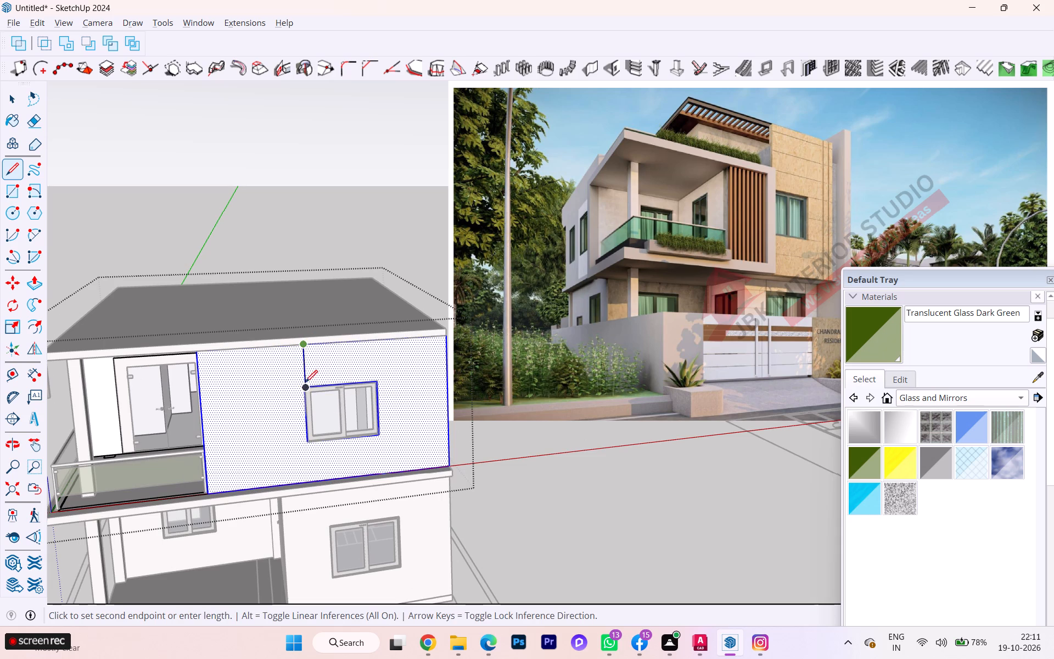
left_click(305, 385)
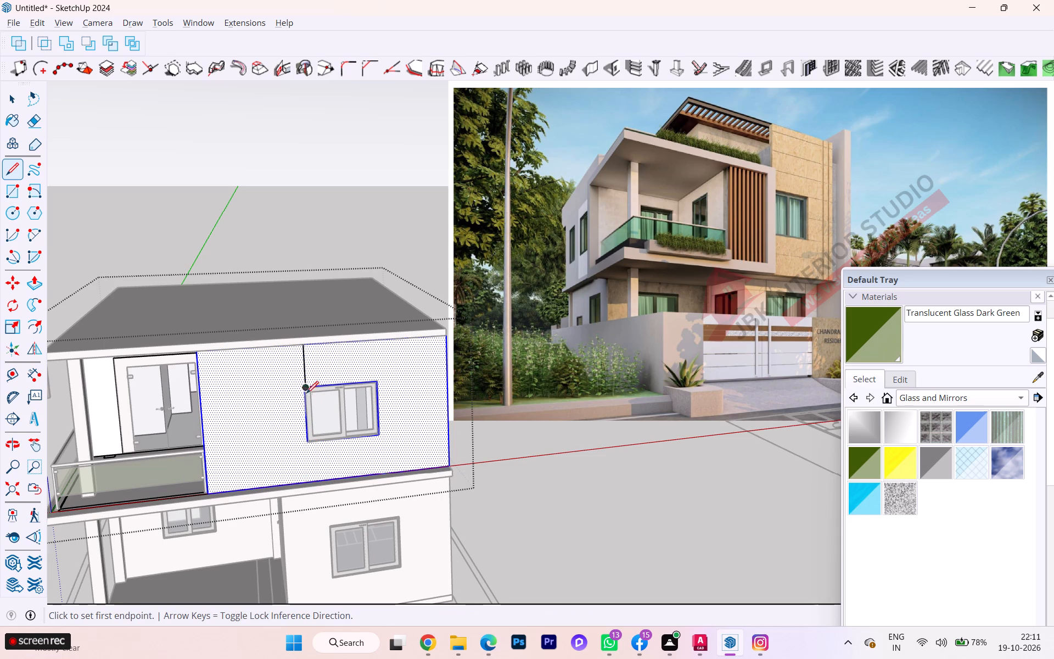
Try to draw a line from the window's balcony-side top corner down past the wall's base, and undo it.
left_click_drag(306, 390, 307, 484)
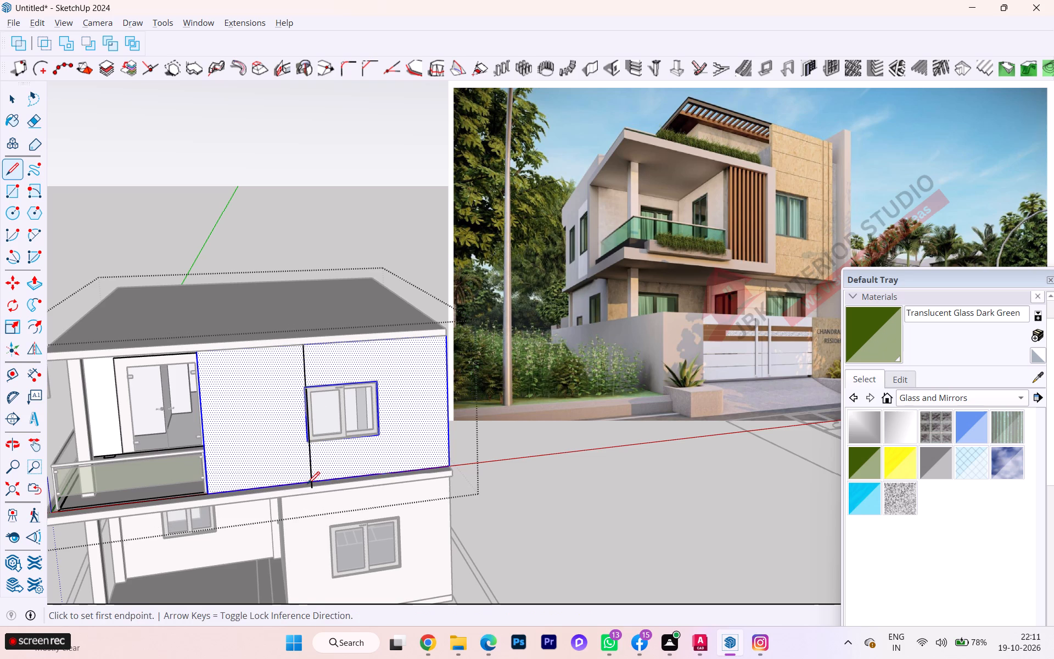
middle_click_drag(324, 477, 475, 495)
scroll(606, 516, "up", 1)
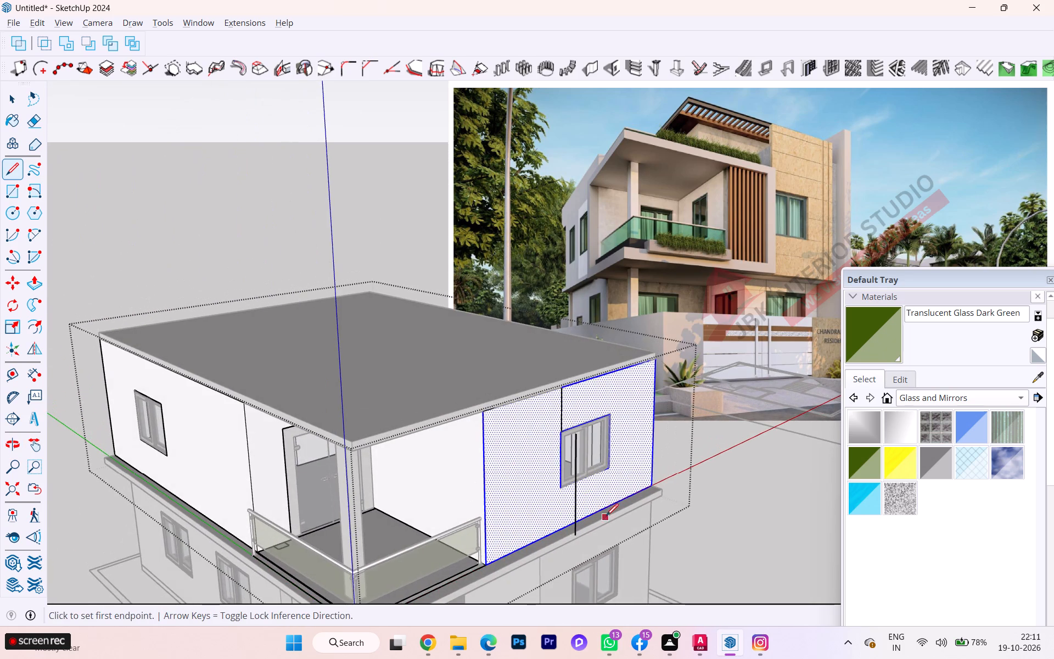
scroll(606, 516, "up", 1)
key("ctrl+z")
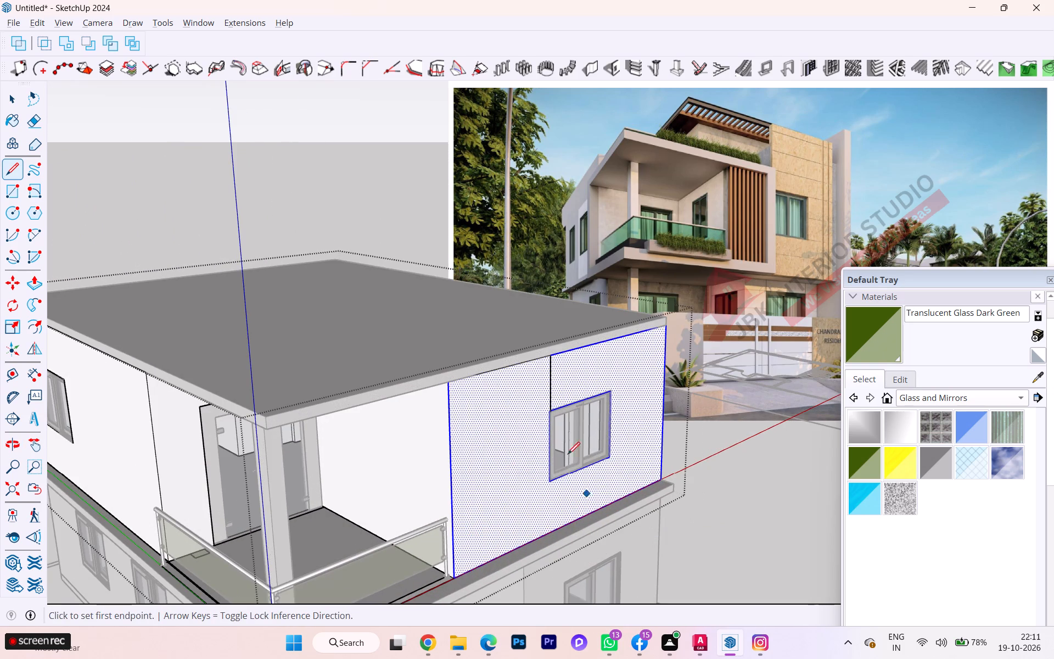
Draw a line locked to the vertical axis from the window's balcony-side top corner down to the front wall's base.
scroll(562, 435, "up", 1)
left_click(551, 410)
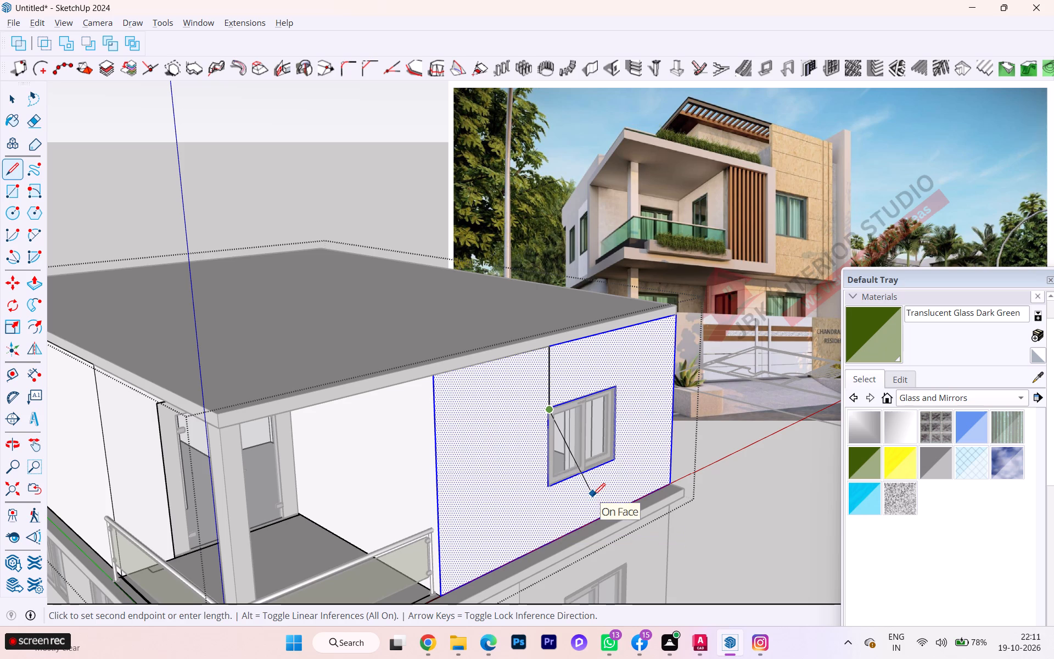
key("Up")
left_click_drag(593, 496, 591, 502)
left_click(551, 543)
key("space")
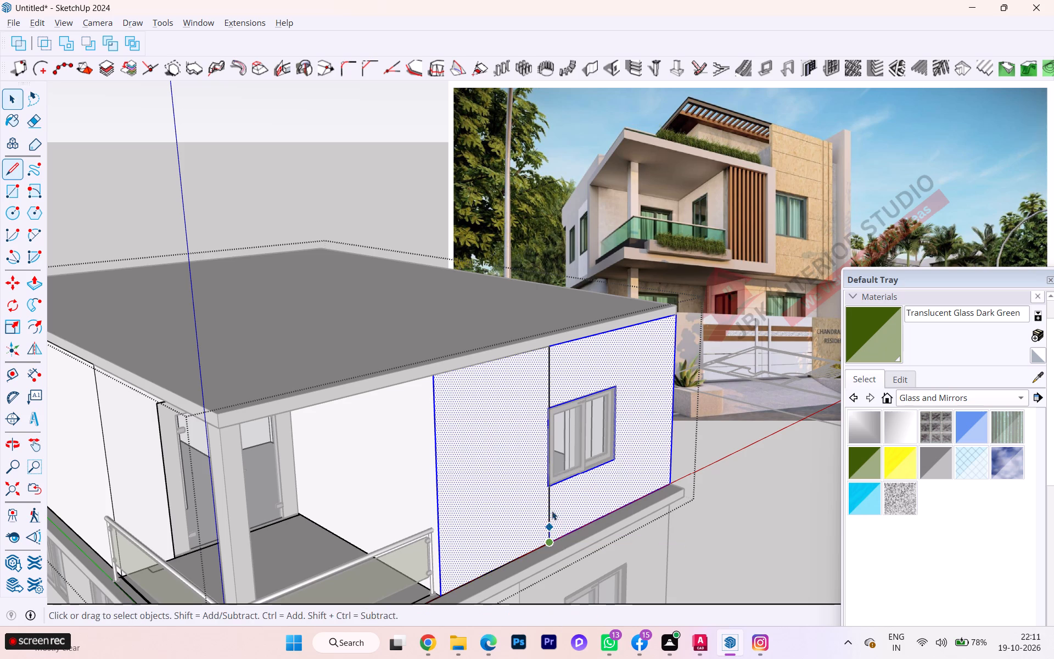
Place a vertical guide through the top end of the front wall's dividing line, up across the roof slab's edge.
middle_click_drag(550, 499, 368, 493)
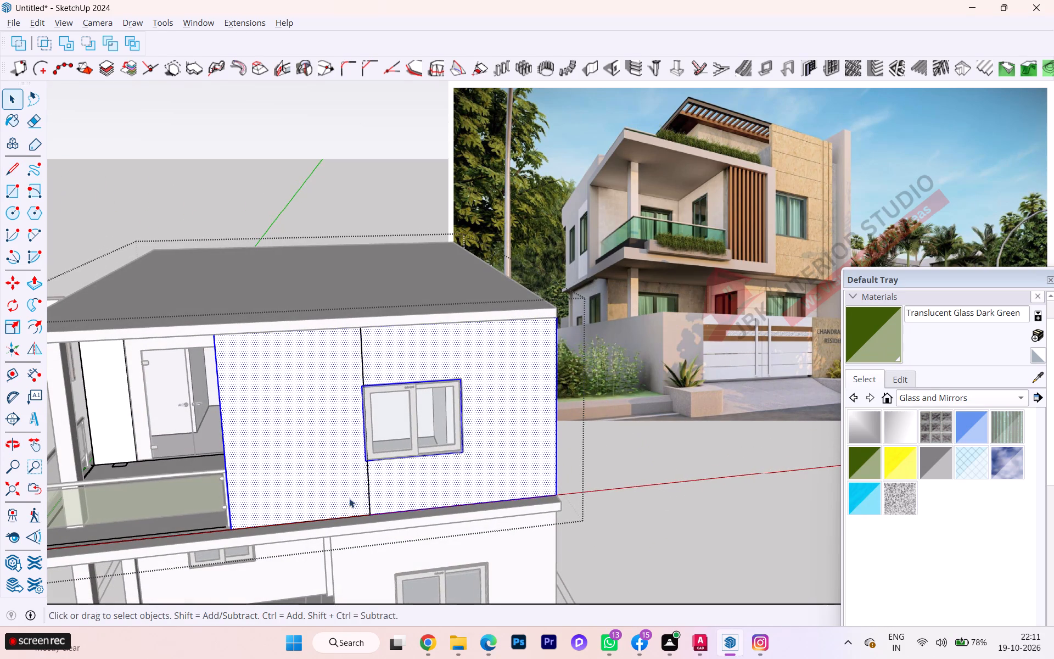
scroll(362, 516, "up", 1)
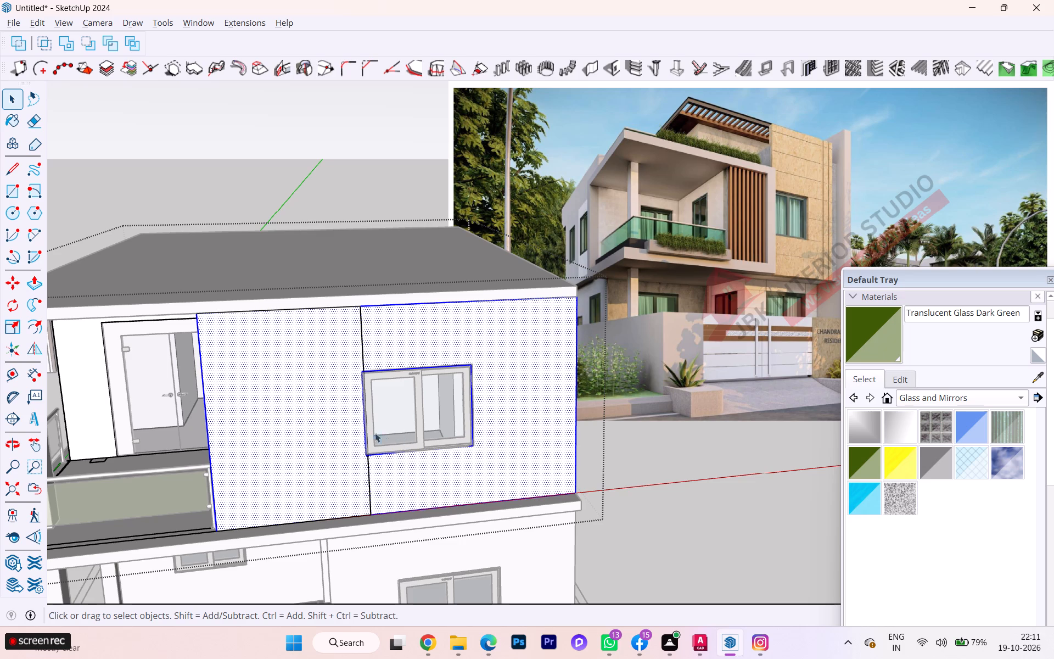
key("t")
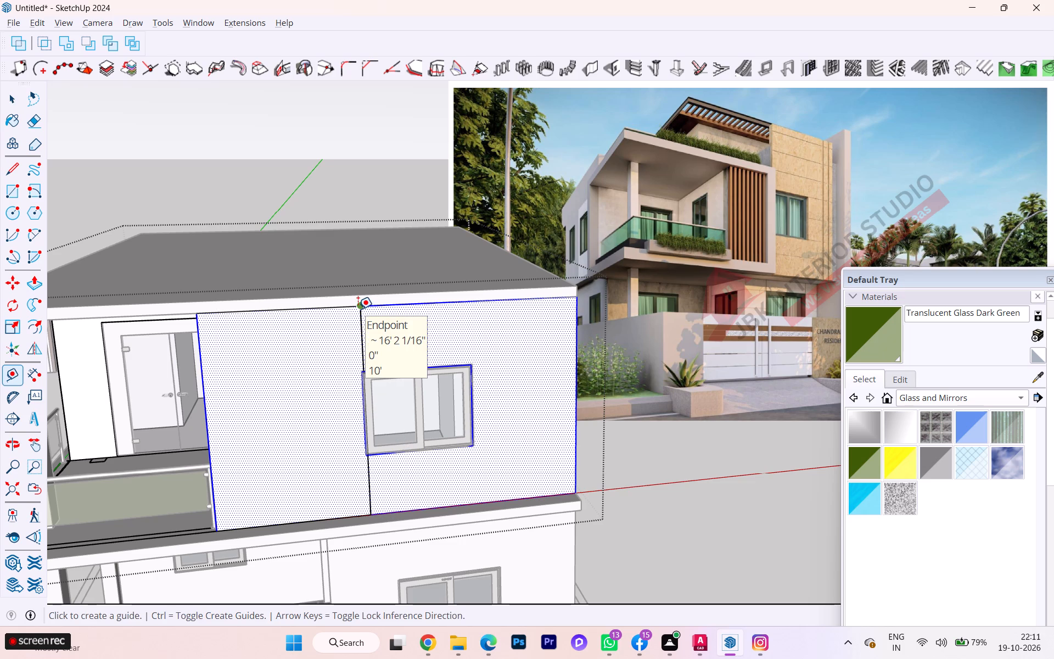
left_click(358, 309)
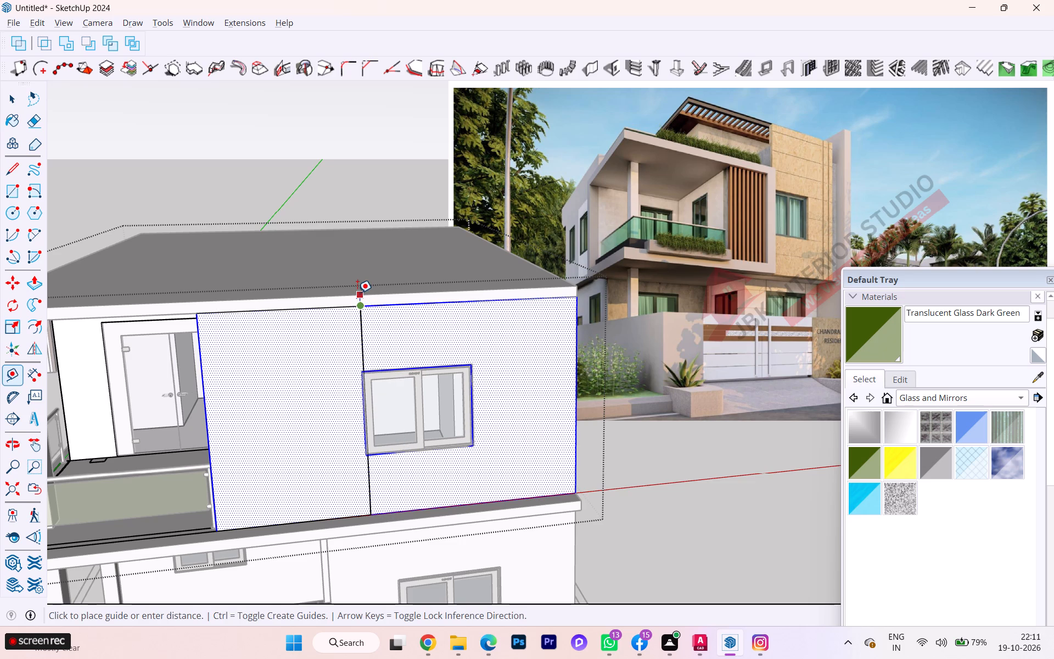
left_click(357, 293)
key("space")
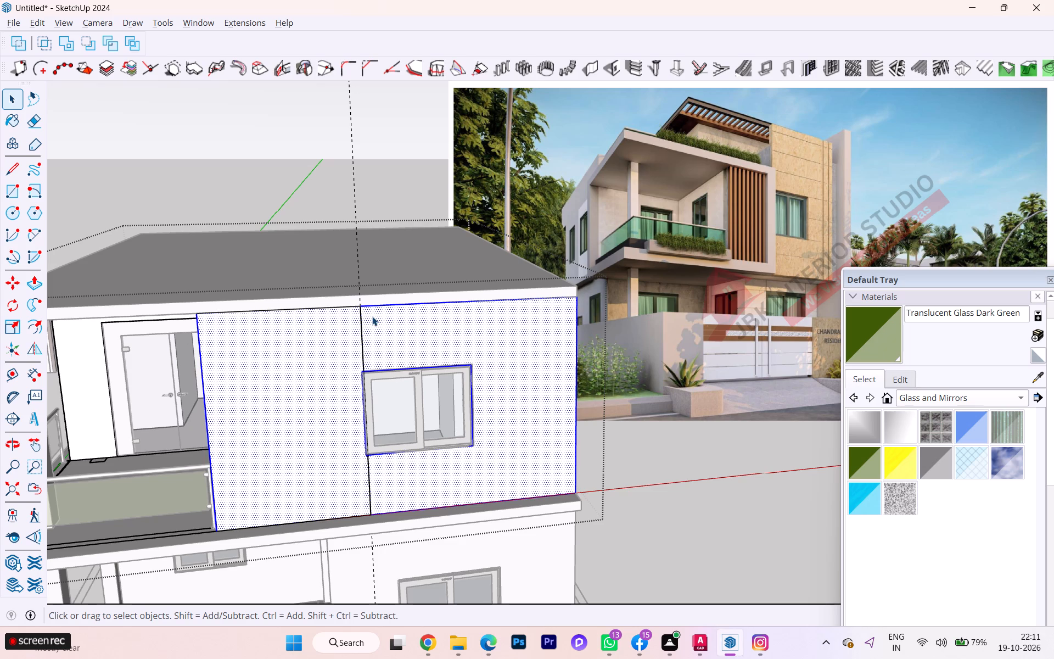
Extend the dividing line from the top of the front wall up across the roof slab's front edge.
key("l")
scroll(376, 314, "up", 2)
left_click(358, 301)
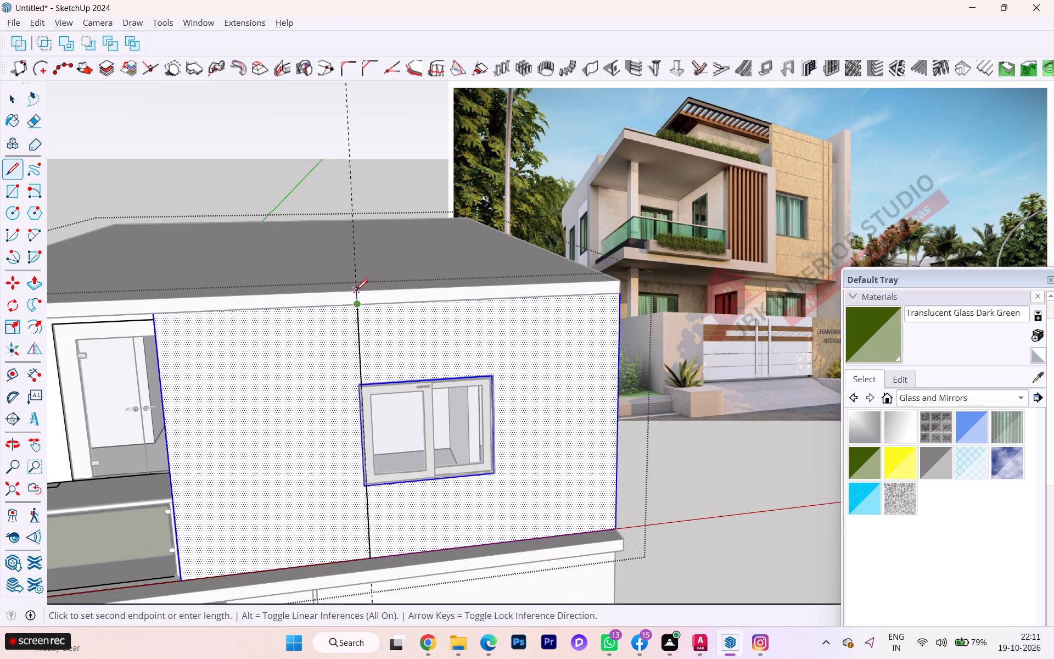
left_click(356, 289)
key("space")
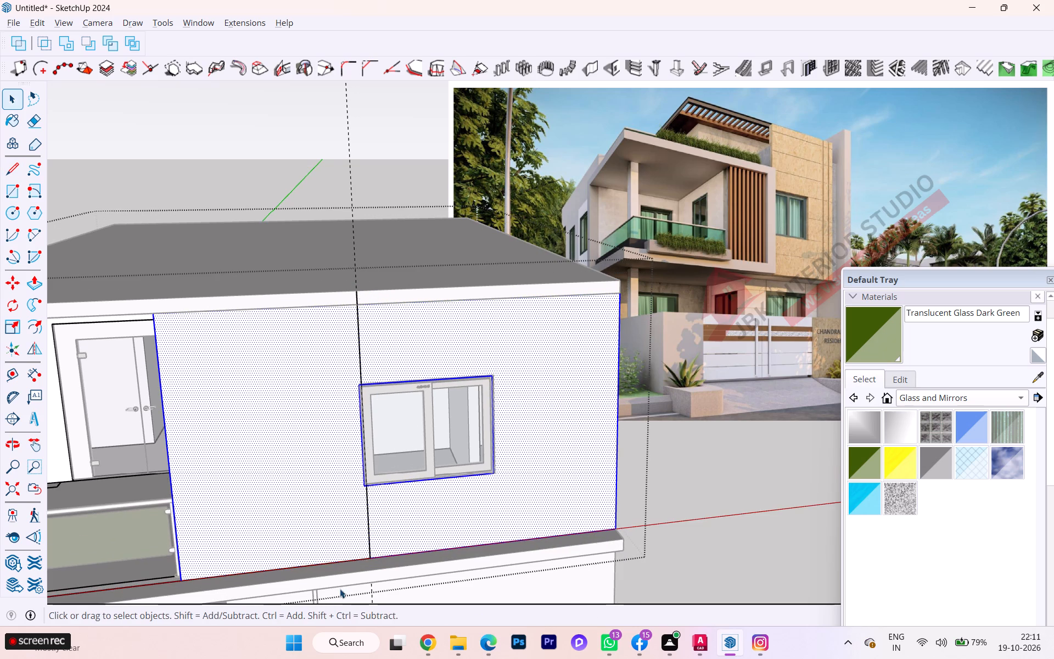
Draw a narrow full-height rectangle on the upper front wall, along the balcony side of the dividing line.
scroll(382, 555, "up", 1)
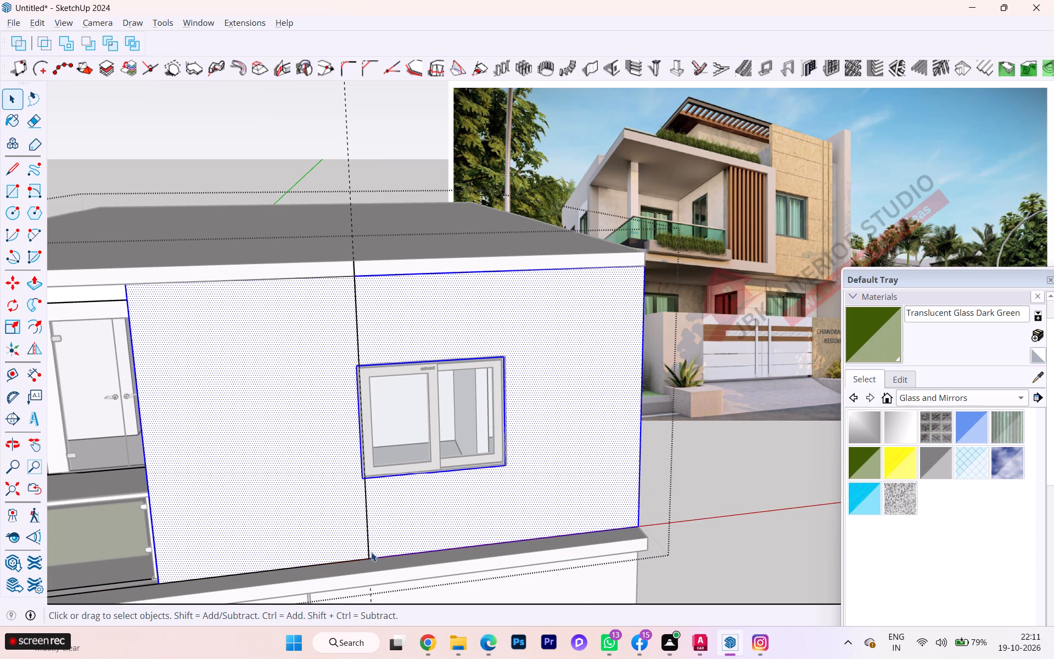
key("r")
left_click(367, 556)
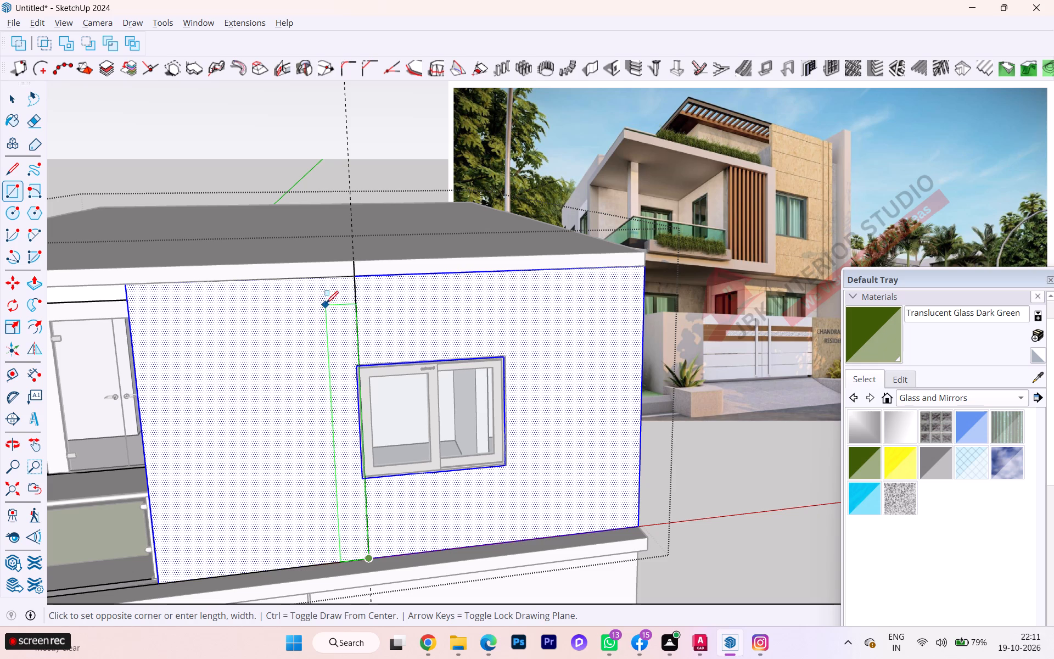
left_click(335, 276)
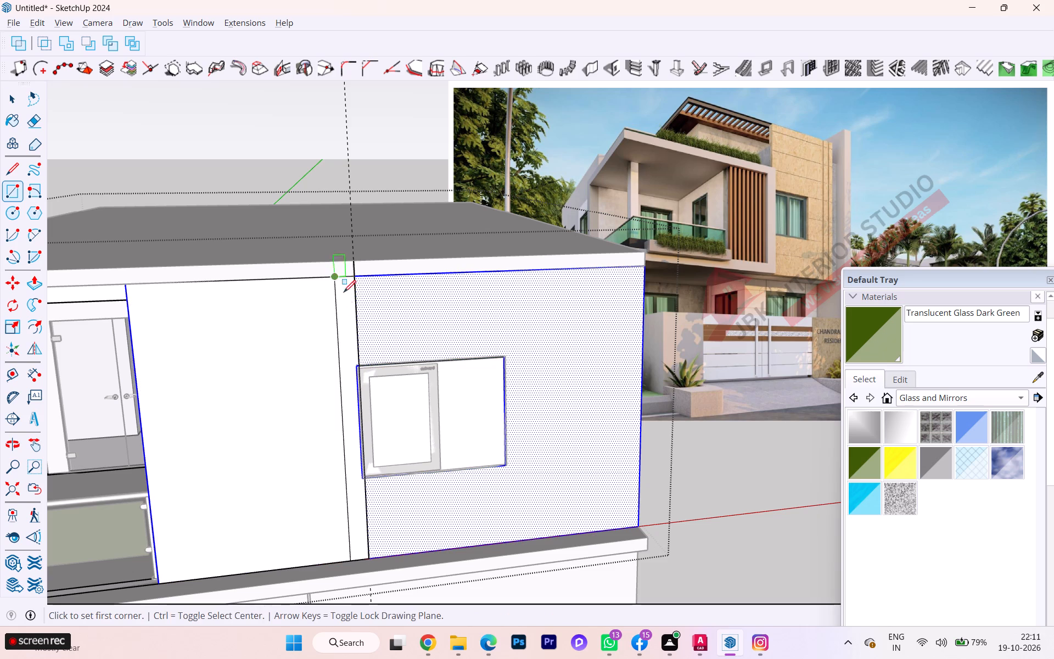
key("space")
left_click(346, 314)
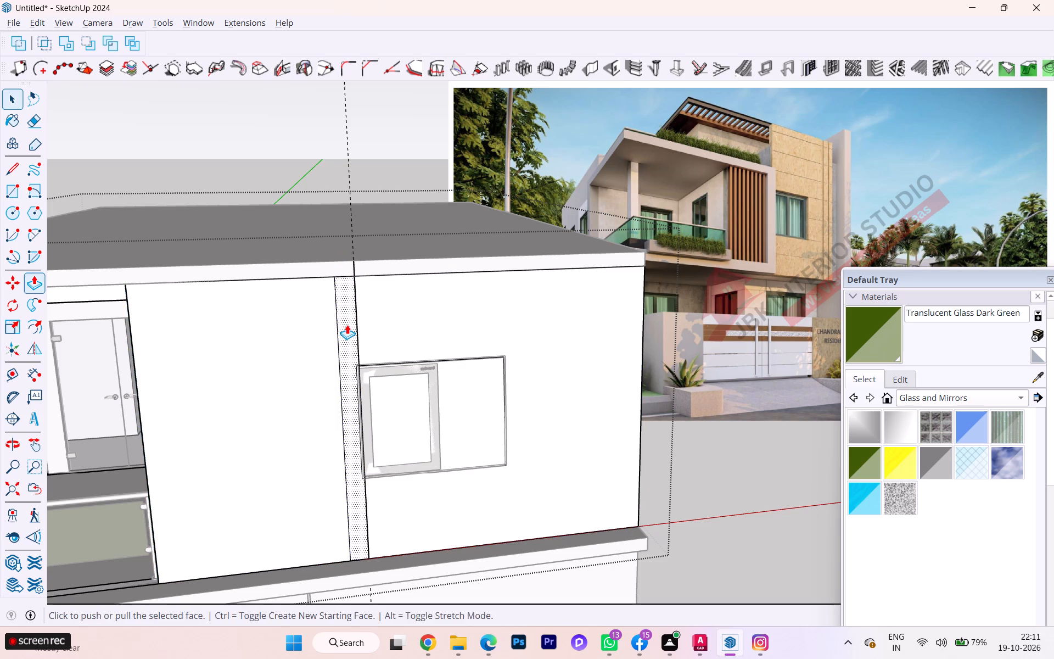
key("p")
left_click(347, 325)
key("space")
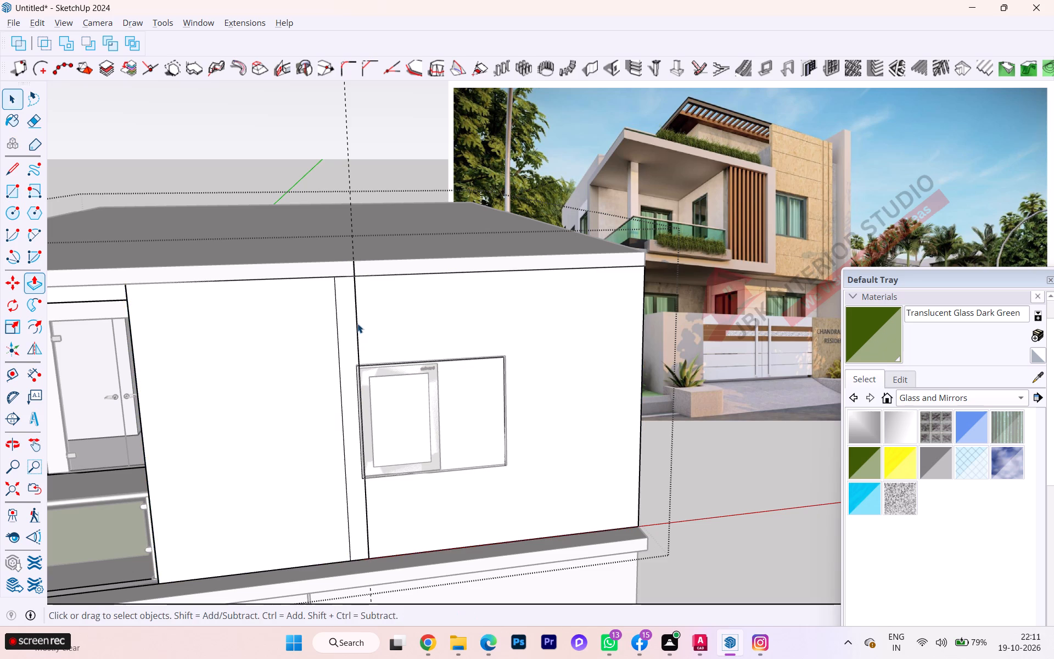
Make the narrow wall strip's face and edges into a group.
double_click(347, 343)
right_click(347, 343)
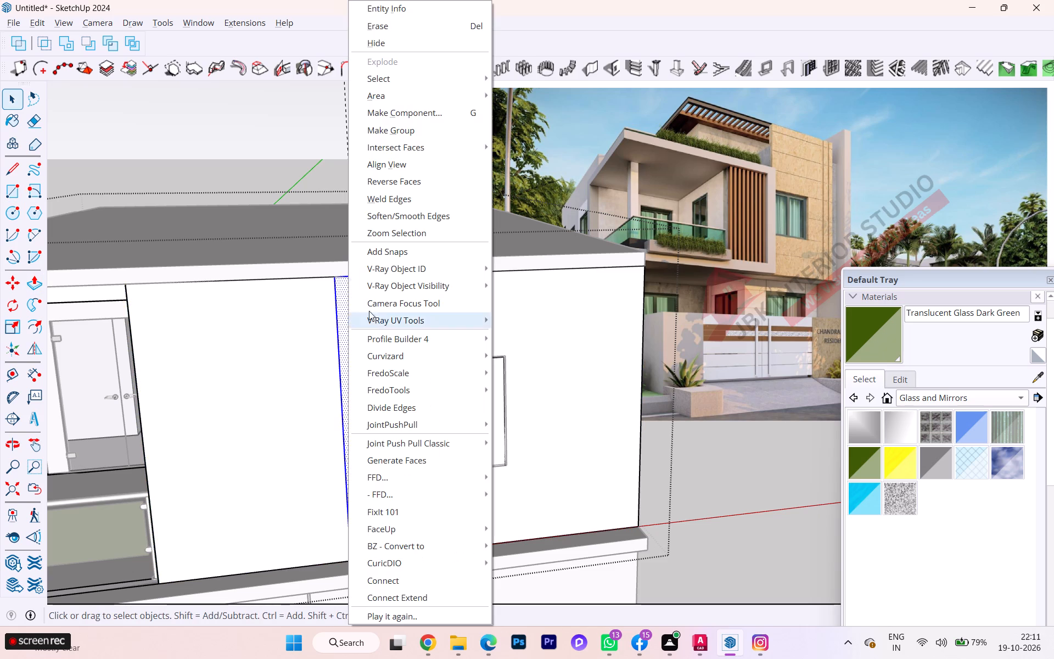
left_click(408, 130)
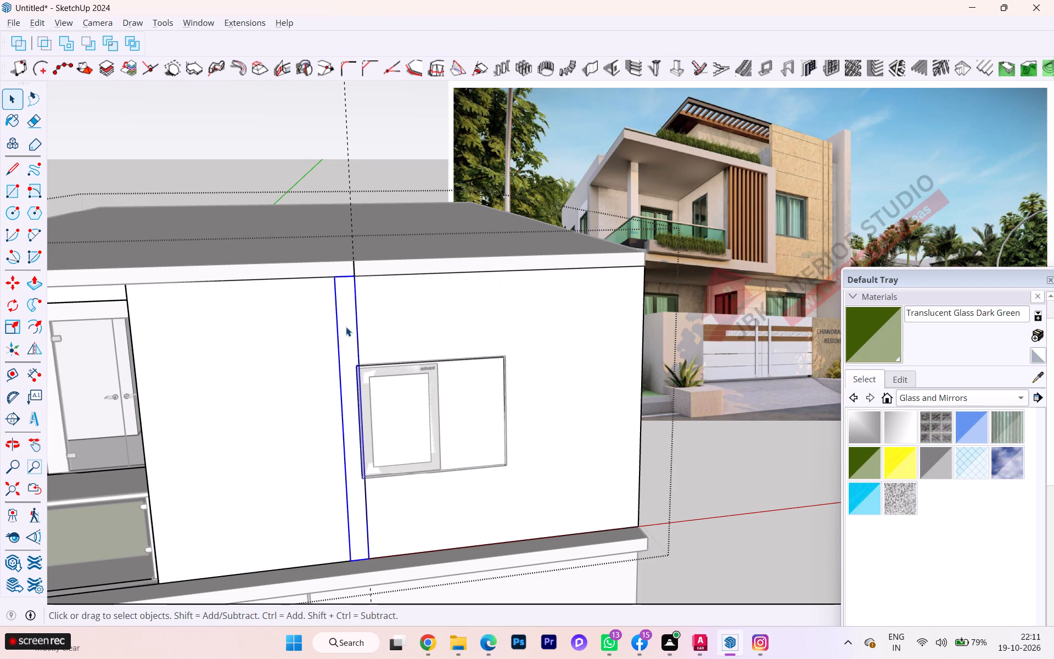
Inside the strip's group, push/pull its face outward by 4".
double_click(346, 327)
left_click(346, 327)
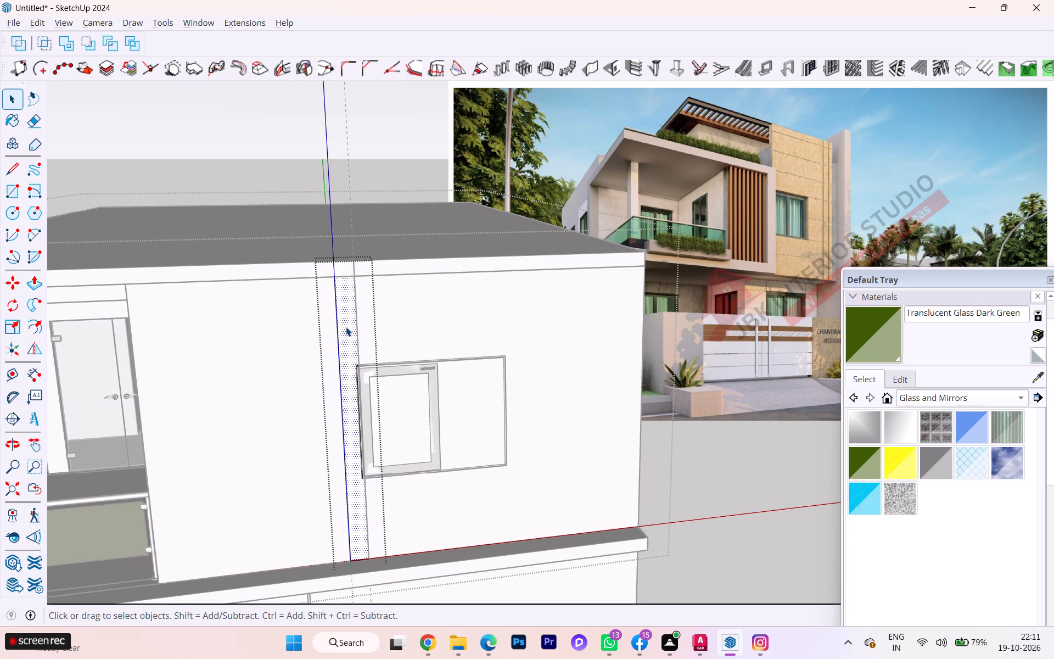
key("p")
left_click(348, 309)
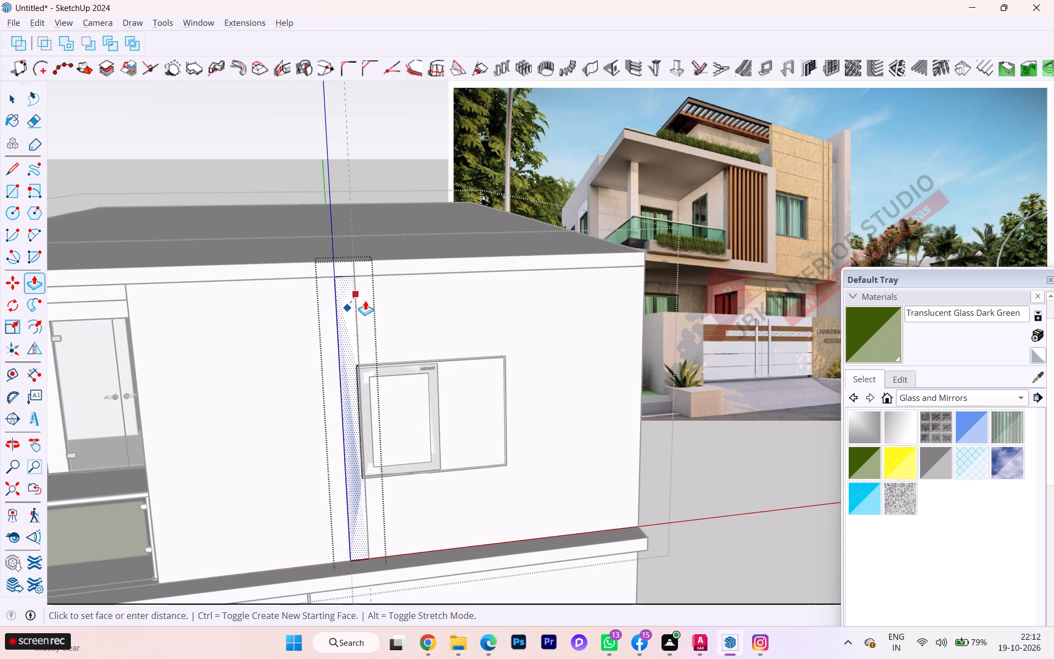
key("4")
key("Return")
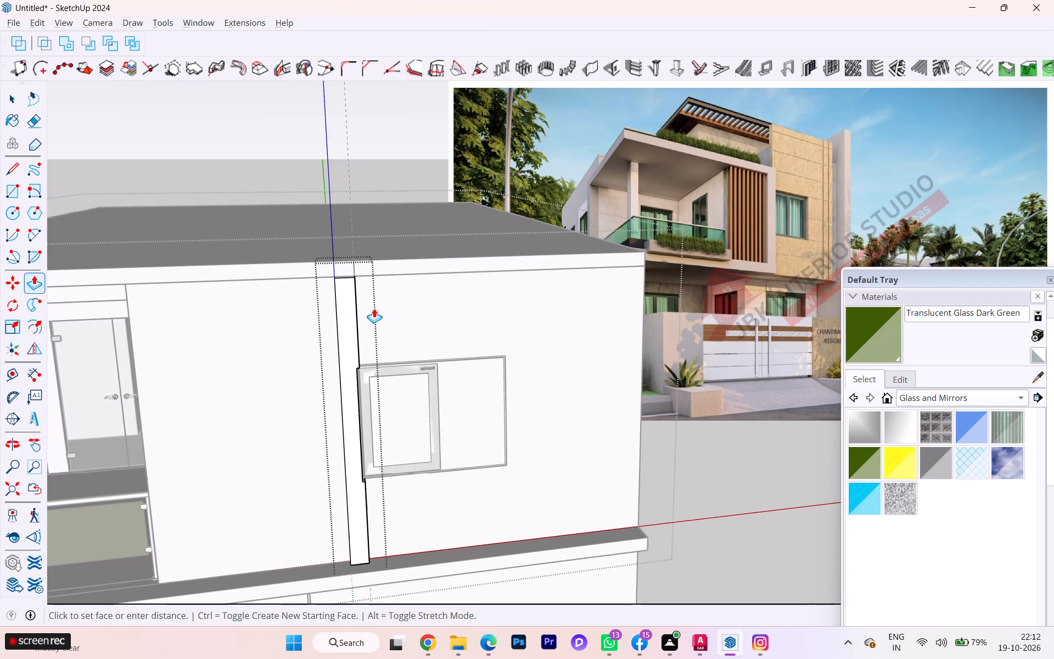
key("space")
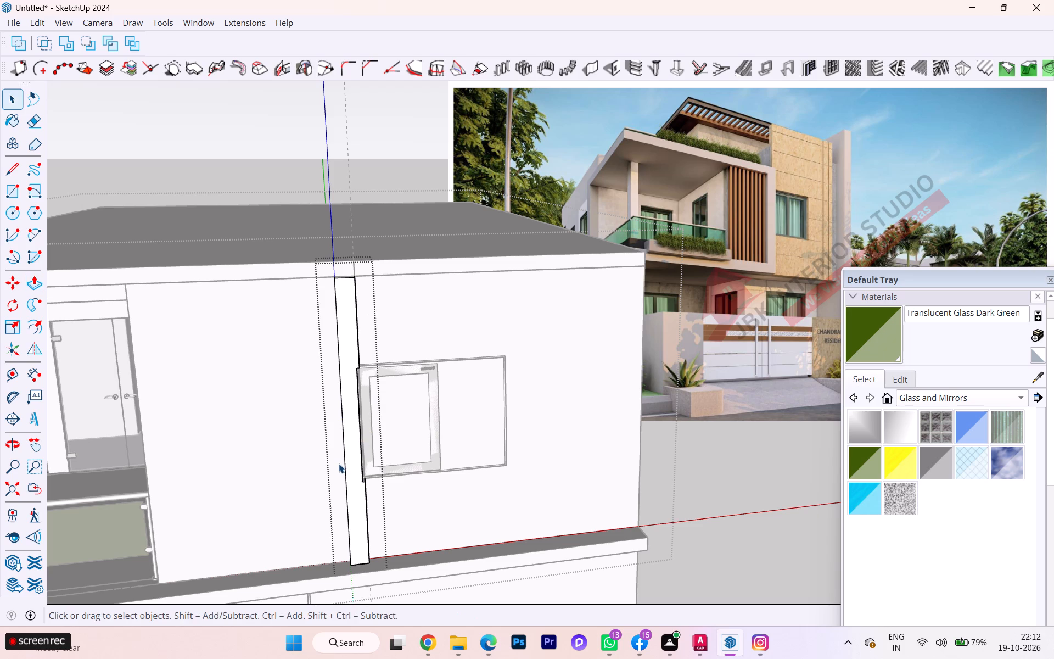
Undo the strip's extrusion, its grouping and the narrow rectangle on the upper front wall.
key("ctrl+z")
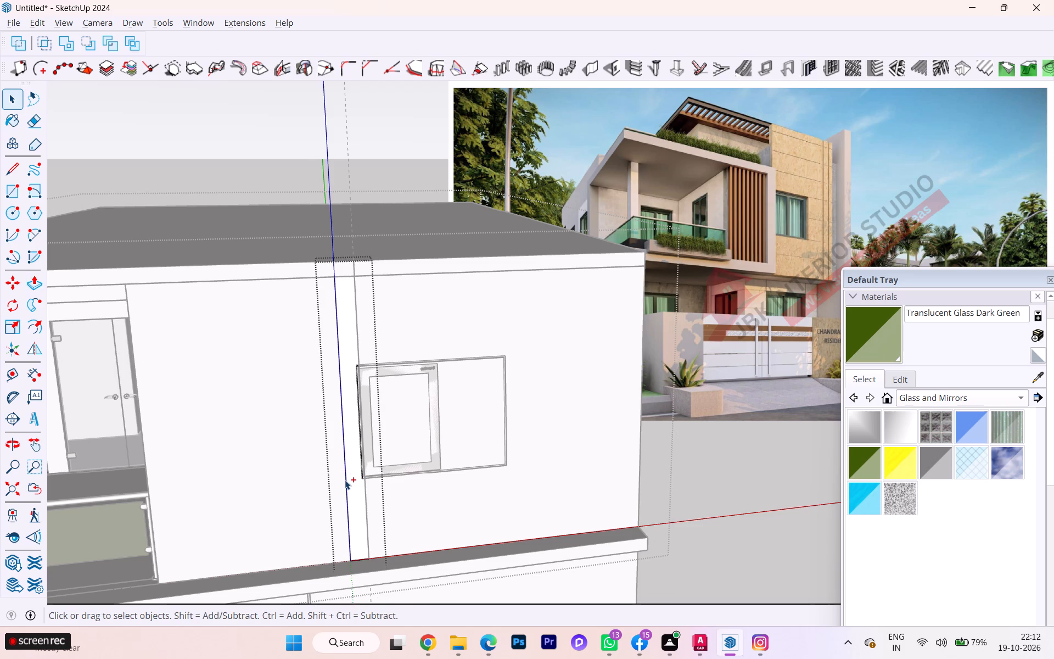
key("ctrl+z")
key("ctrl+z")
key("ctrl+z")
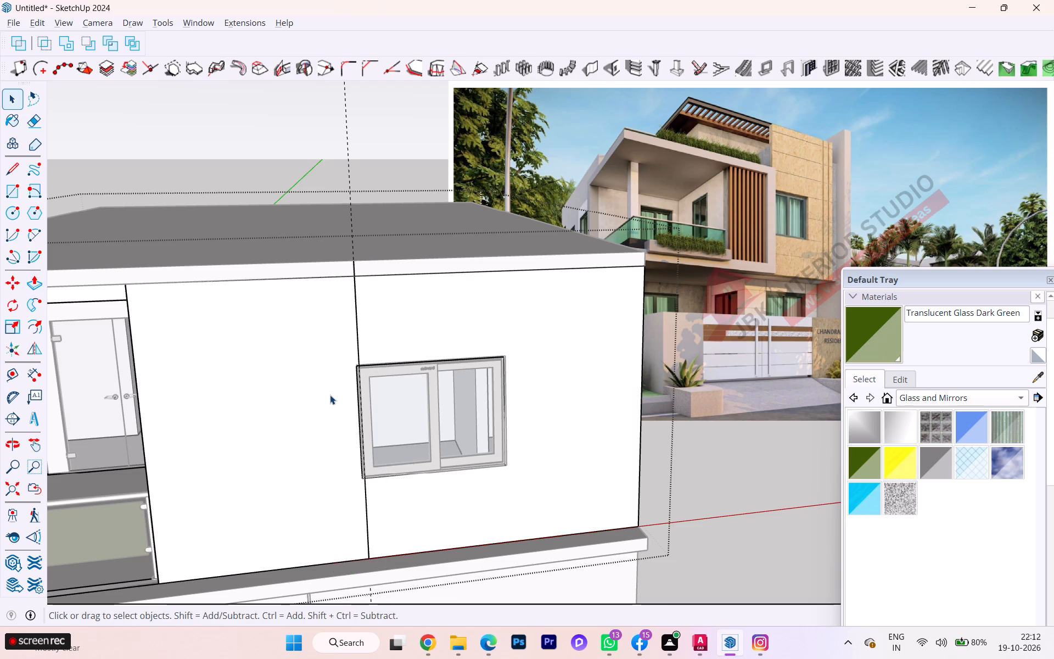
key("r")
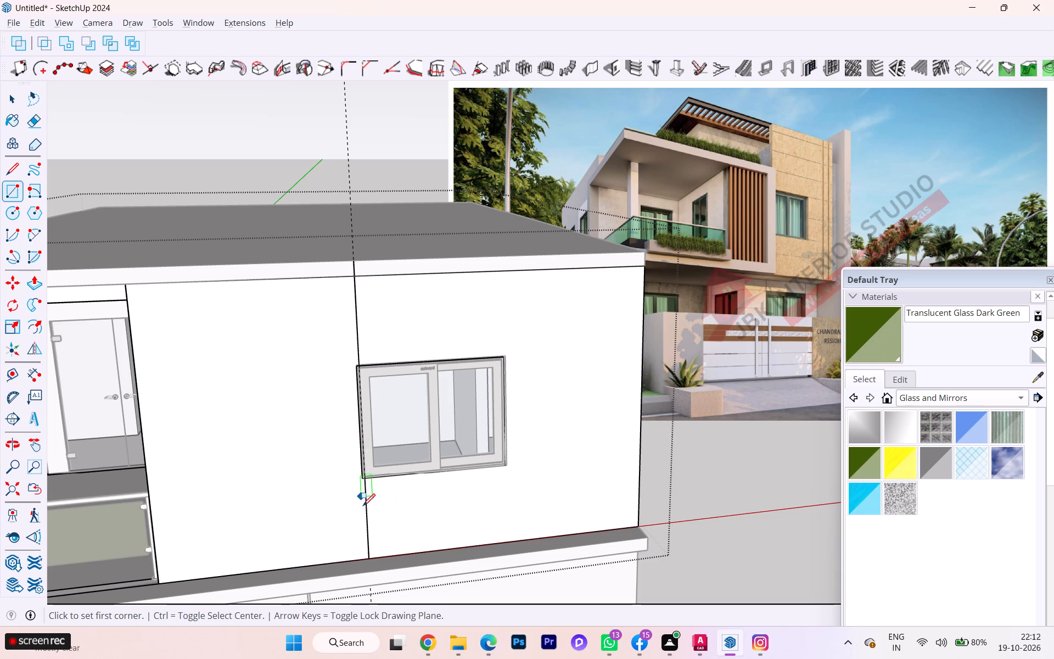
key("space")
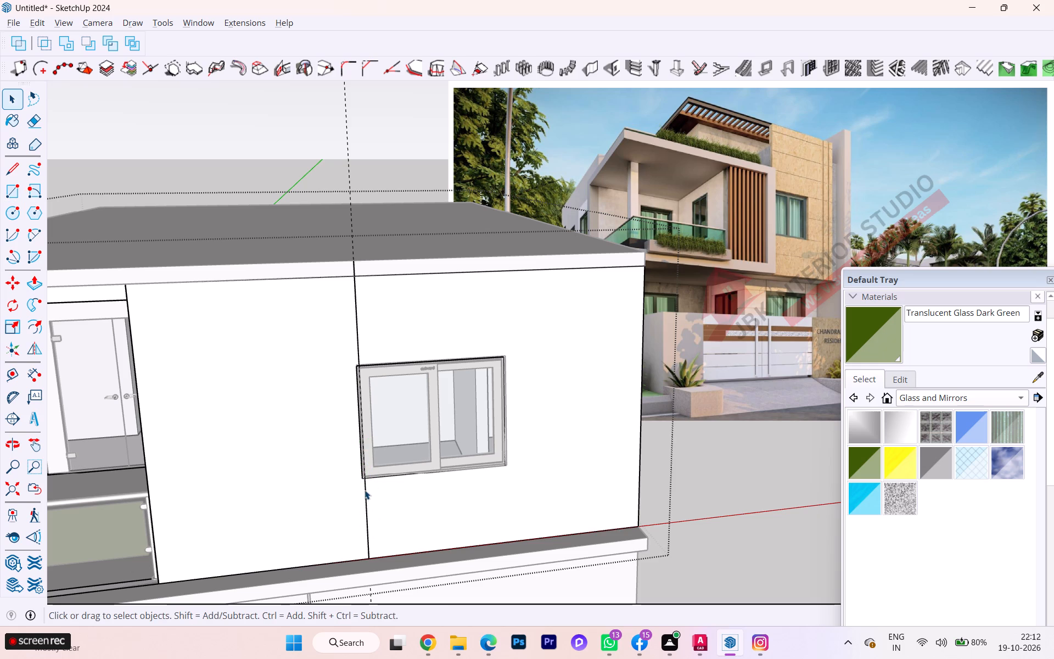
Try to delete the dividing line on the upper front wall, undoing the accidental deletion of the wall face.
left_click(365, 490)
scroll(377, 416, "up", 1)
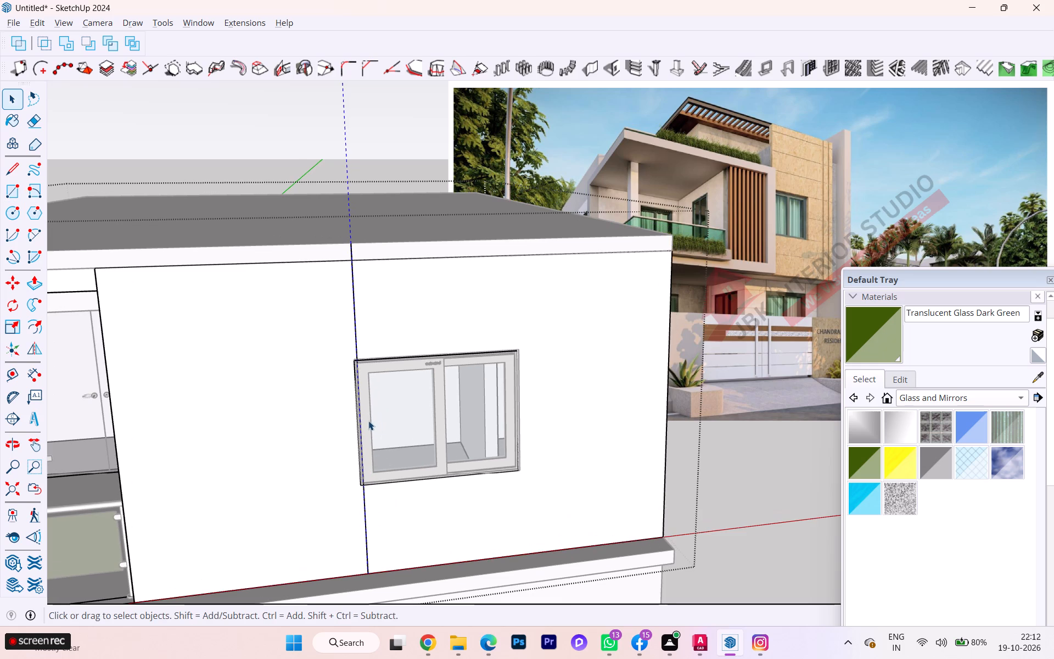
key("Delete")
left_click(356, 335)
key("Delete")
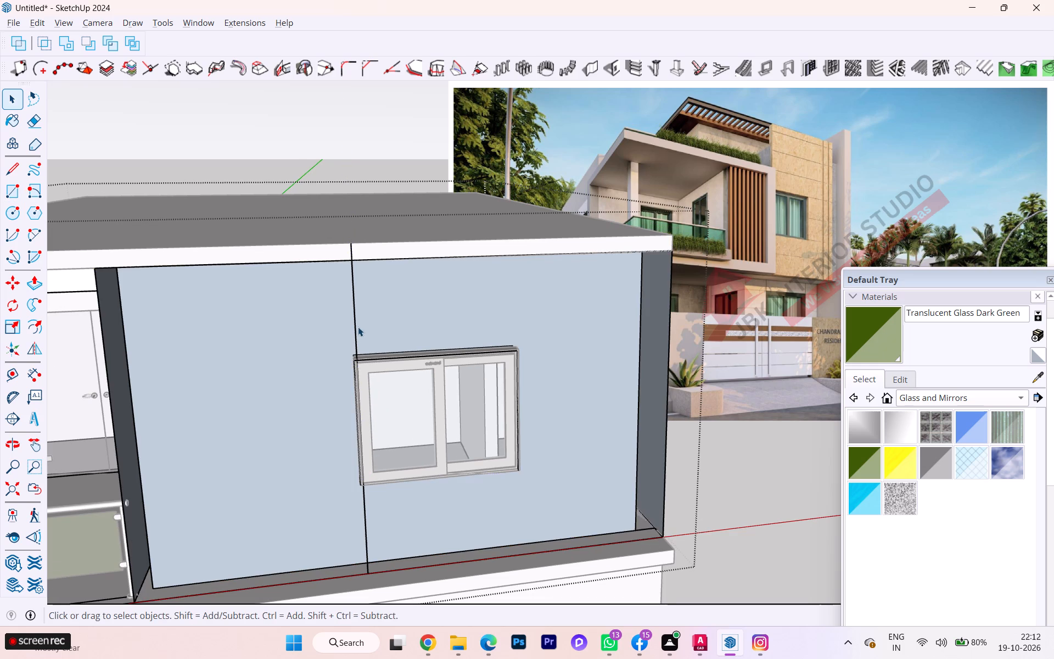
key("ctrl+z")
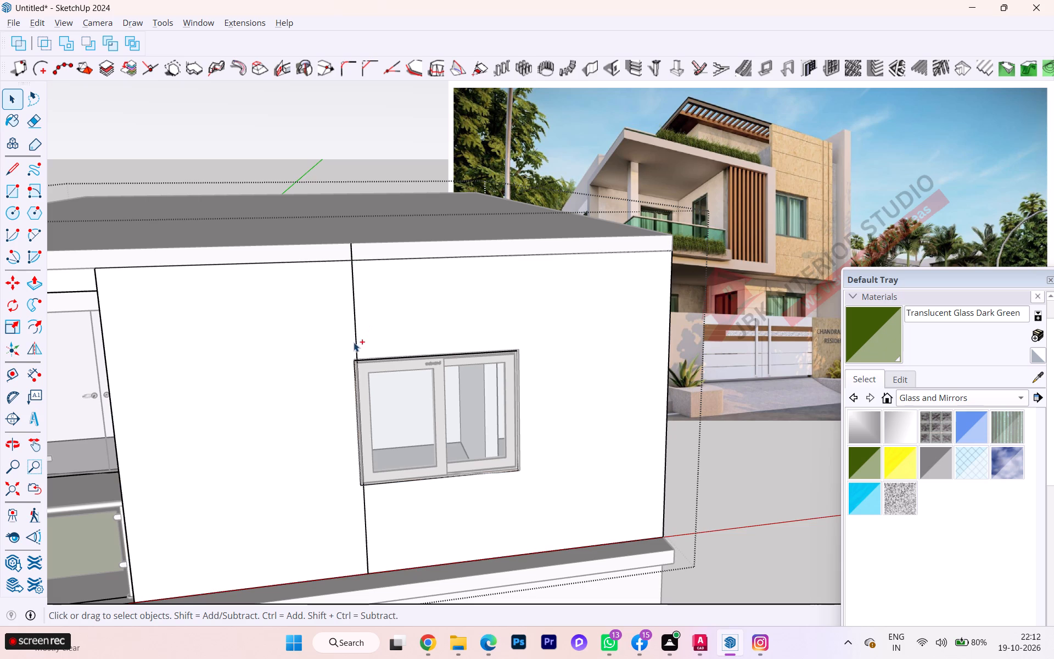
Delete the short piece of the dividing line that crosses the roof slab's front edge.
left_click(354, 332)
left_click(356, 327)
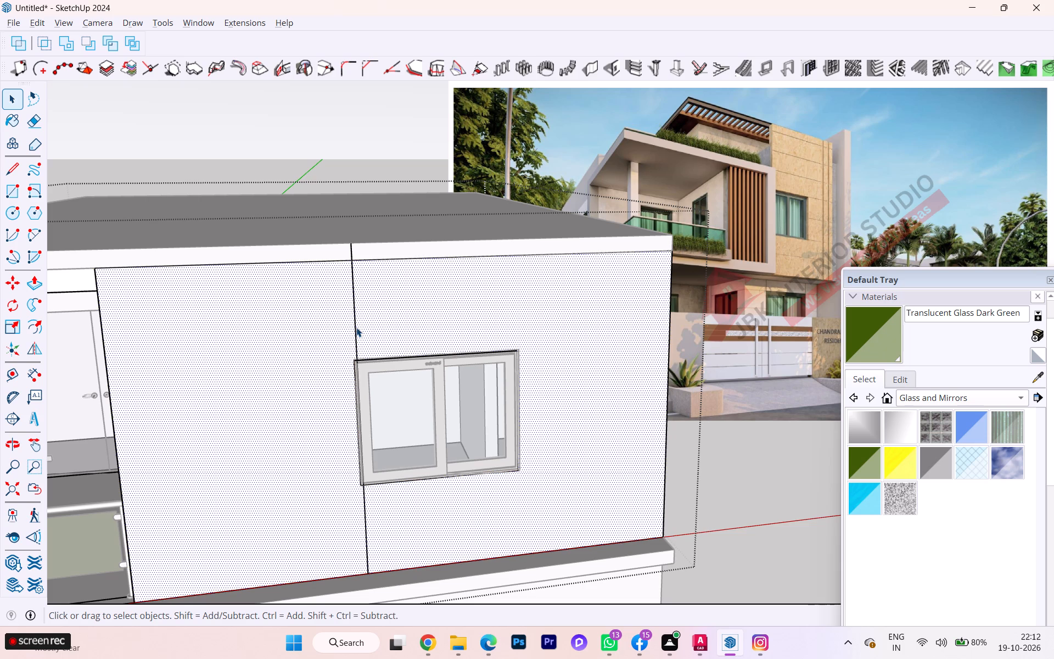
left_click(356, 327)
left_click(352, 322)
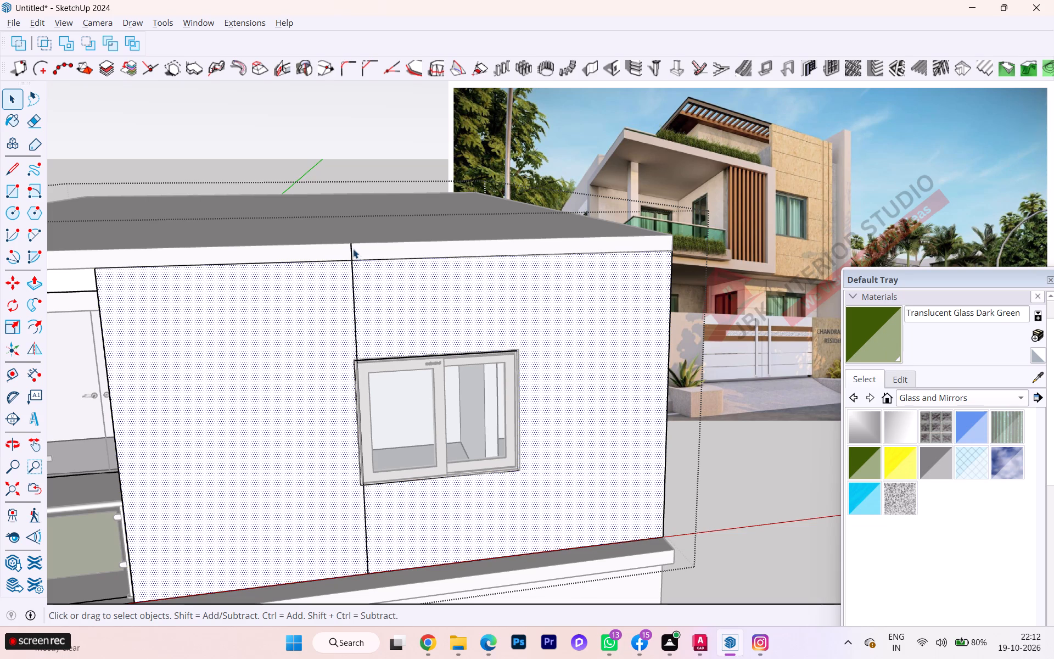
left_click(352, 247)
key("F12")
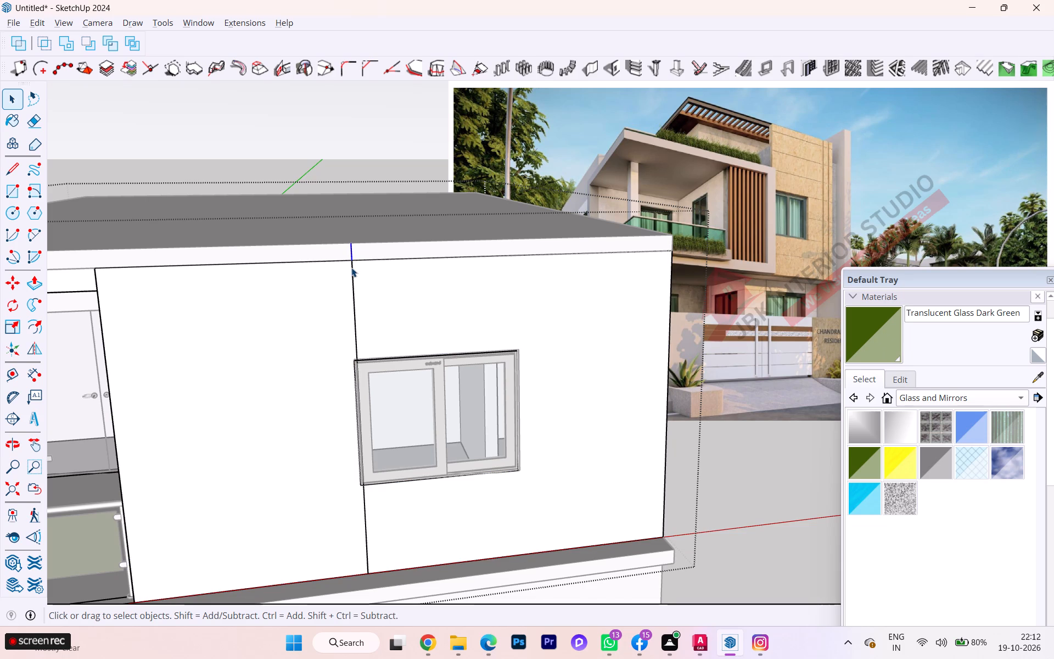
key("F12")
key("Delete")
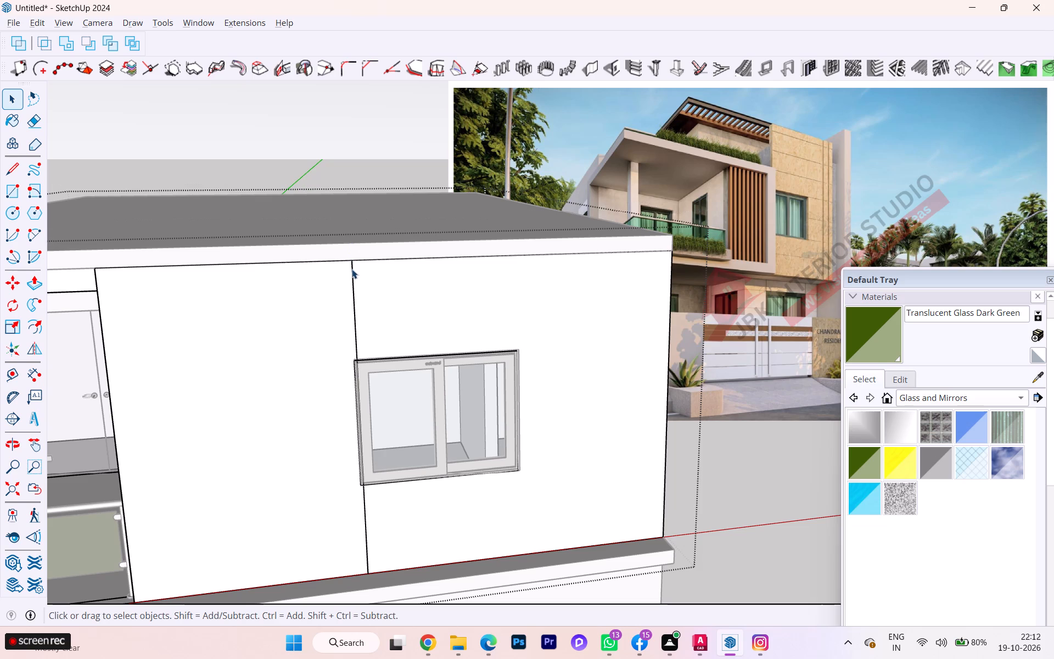
Remove the dividing line from the upper front wall by undoing back to before it was drawn.
left_click(354, 277)
left_click(353, 289)
double_click(353, 289)
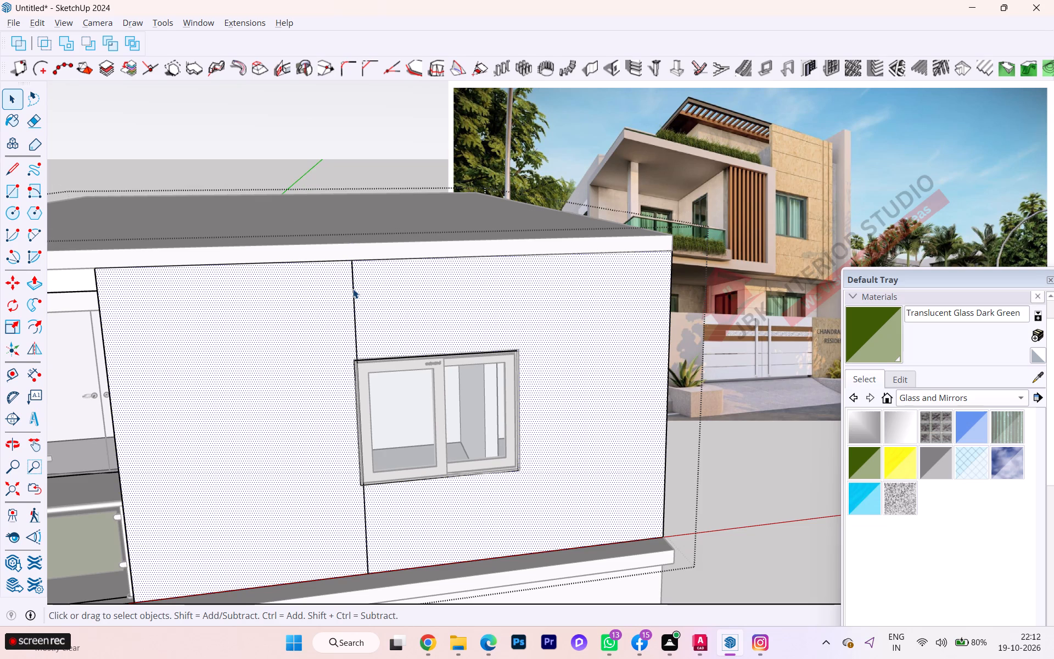
left_click(354, 293)
double_click(356, 299)
left_click(356, 305)
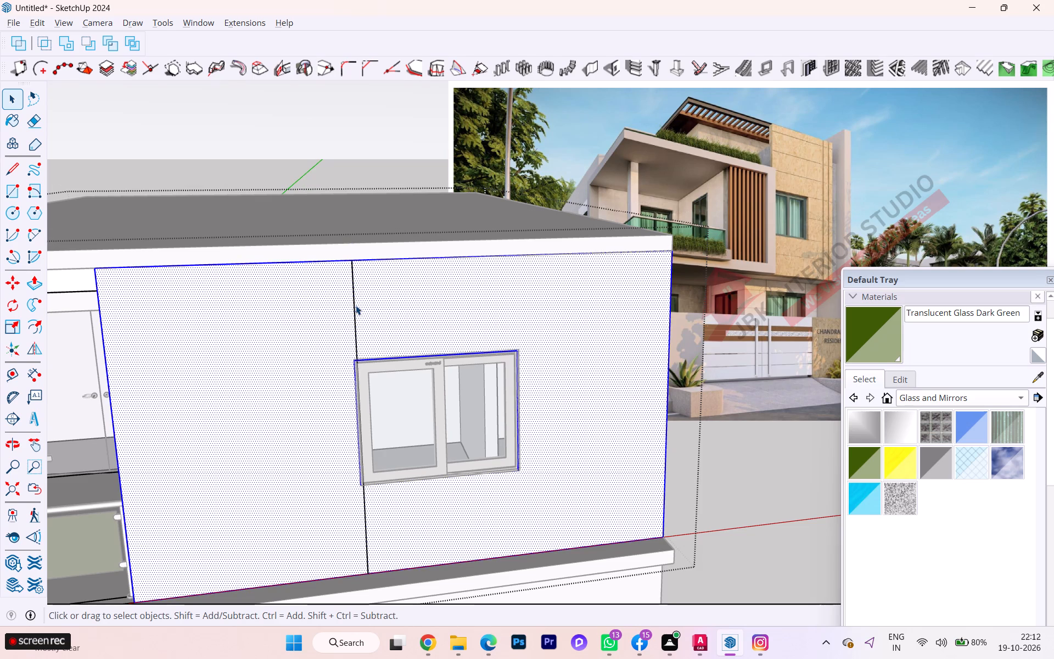
left_click(356, 314)
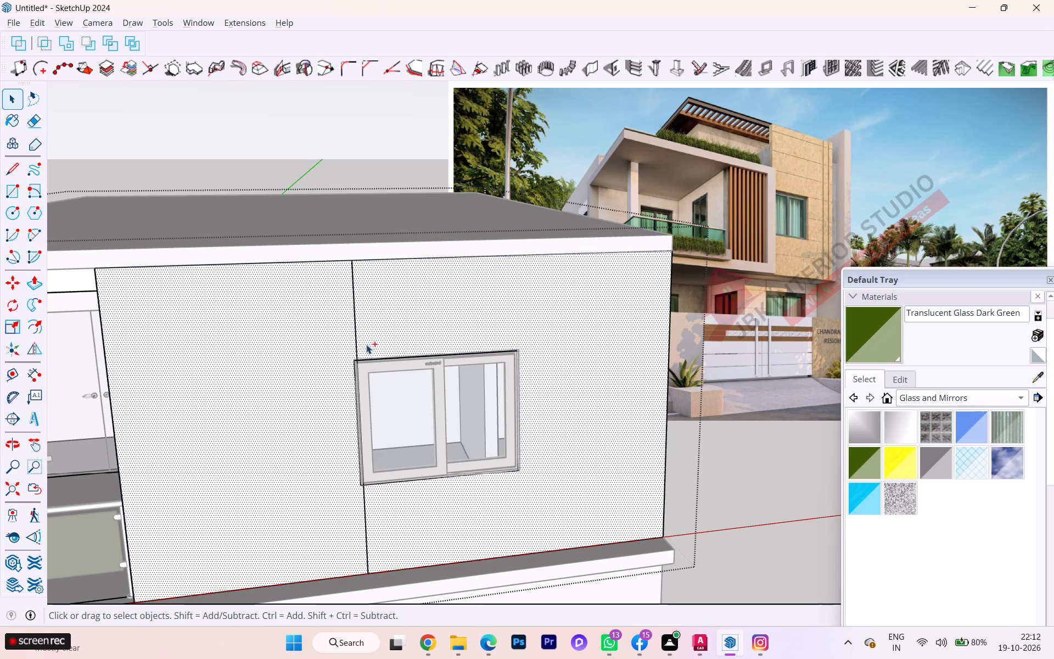
key("ctrl+z")
key("ctrl+z")
key("ctrl+z")
key("ctrl+z")
key("ctrl+z")
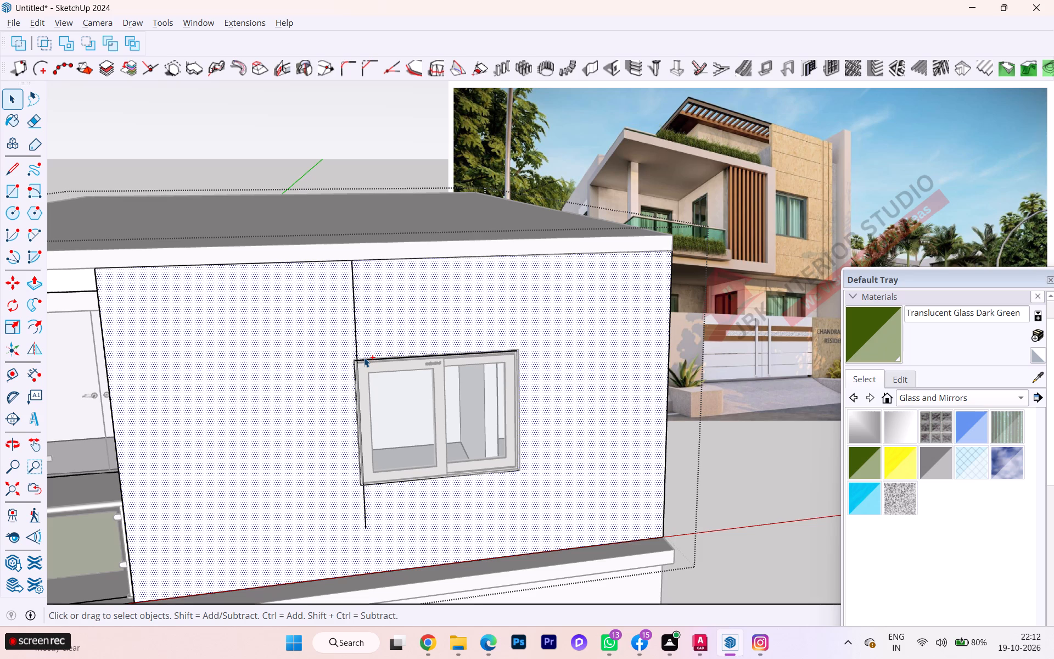
key("ctrl+z")
key("ctrl+z")
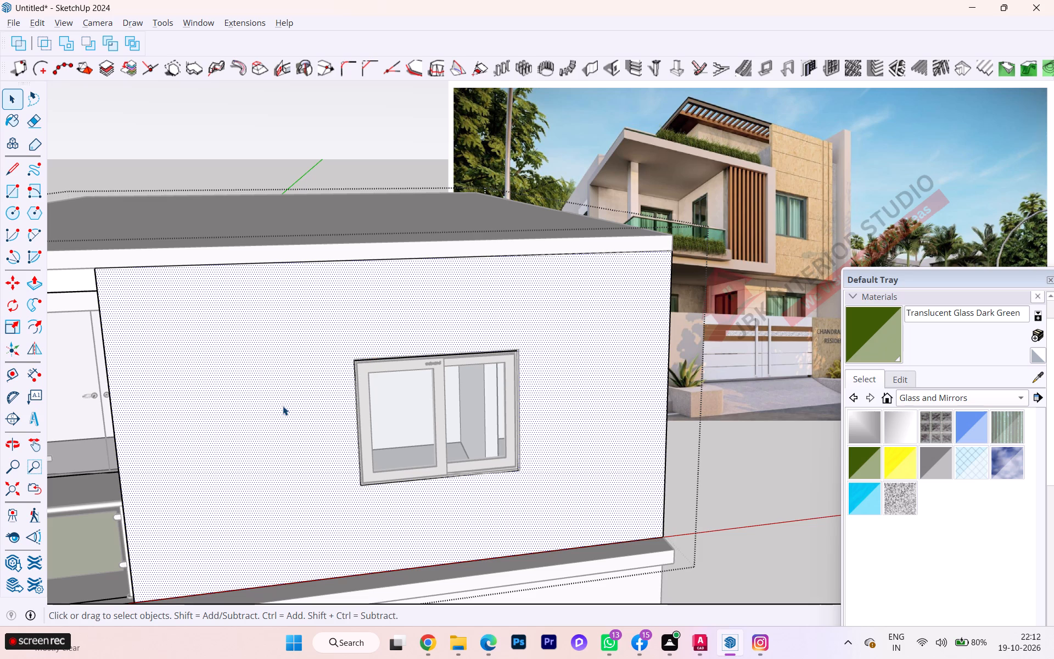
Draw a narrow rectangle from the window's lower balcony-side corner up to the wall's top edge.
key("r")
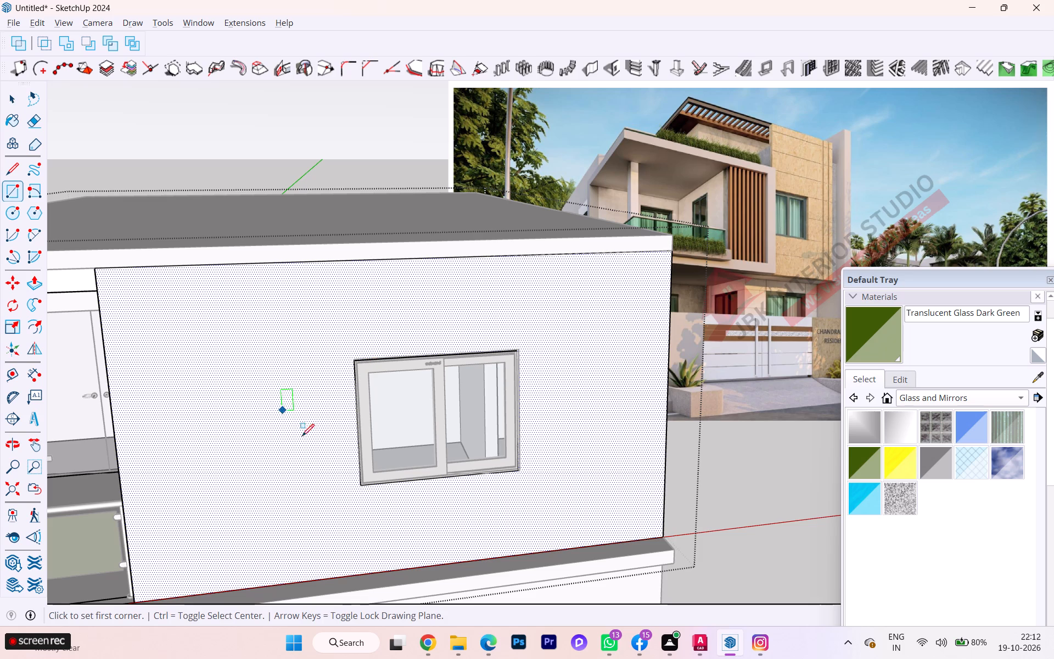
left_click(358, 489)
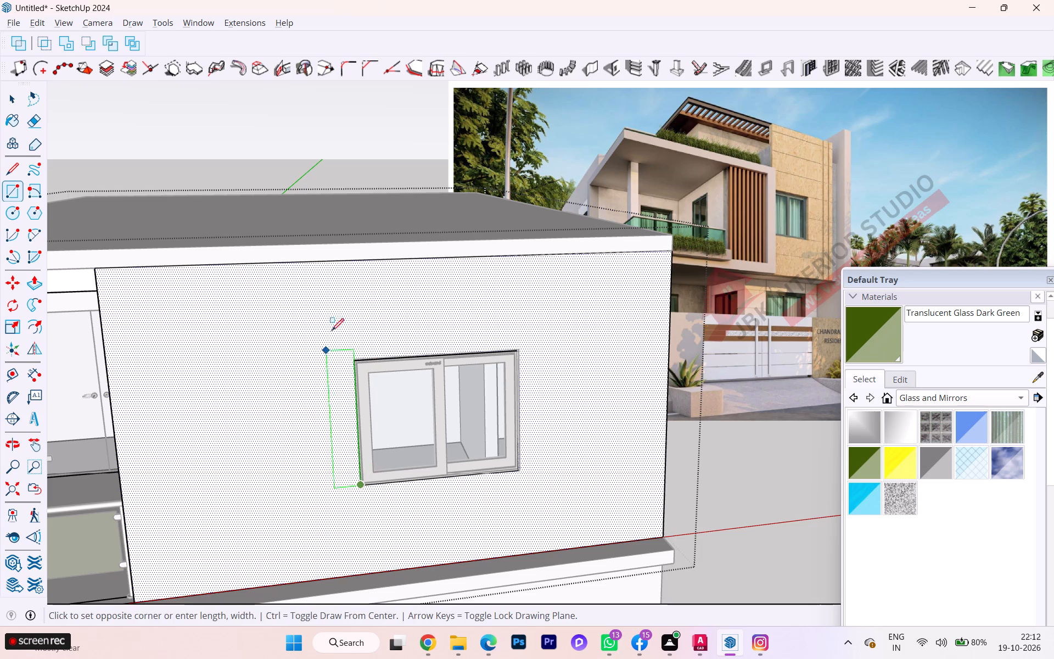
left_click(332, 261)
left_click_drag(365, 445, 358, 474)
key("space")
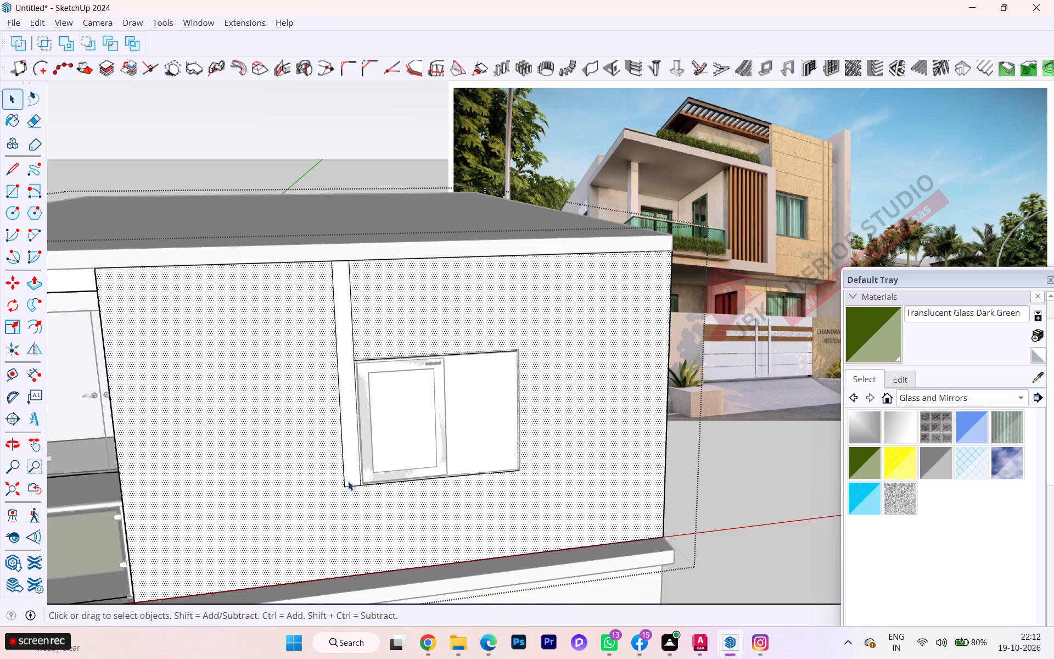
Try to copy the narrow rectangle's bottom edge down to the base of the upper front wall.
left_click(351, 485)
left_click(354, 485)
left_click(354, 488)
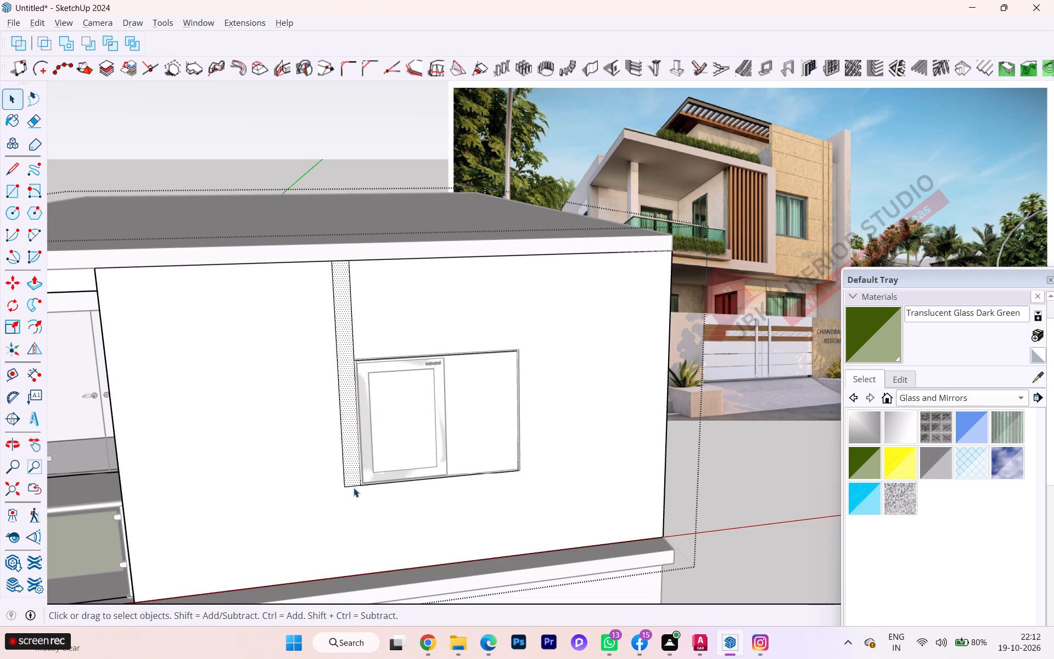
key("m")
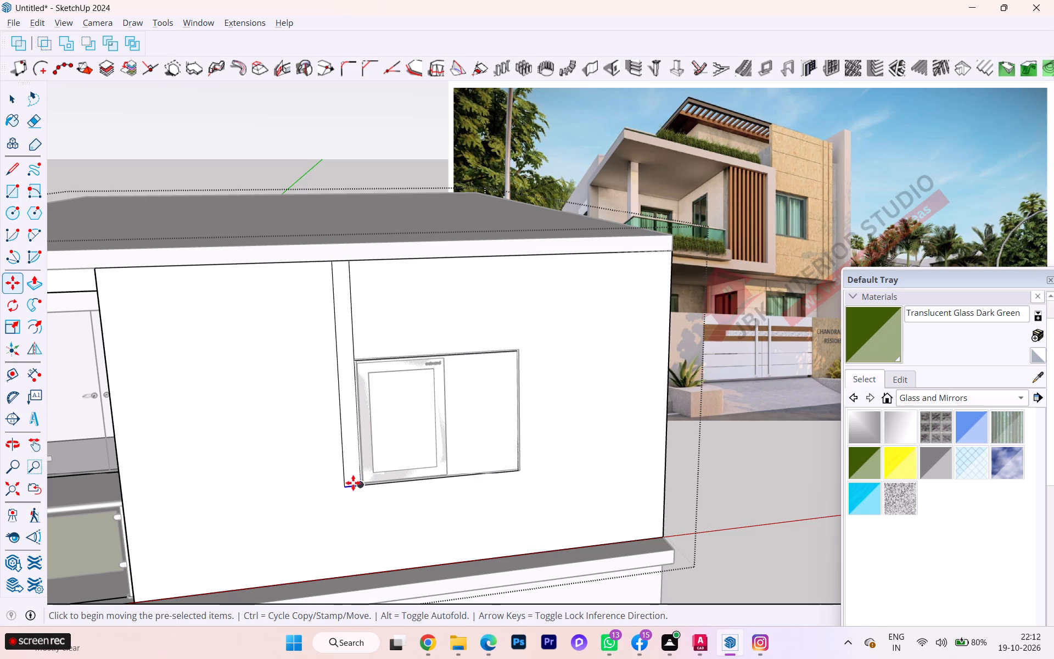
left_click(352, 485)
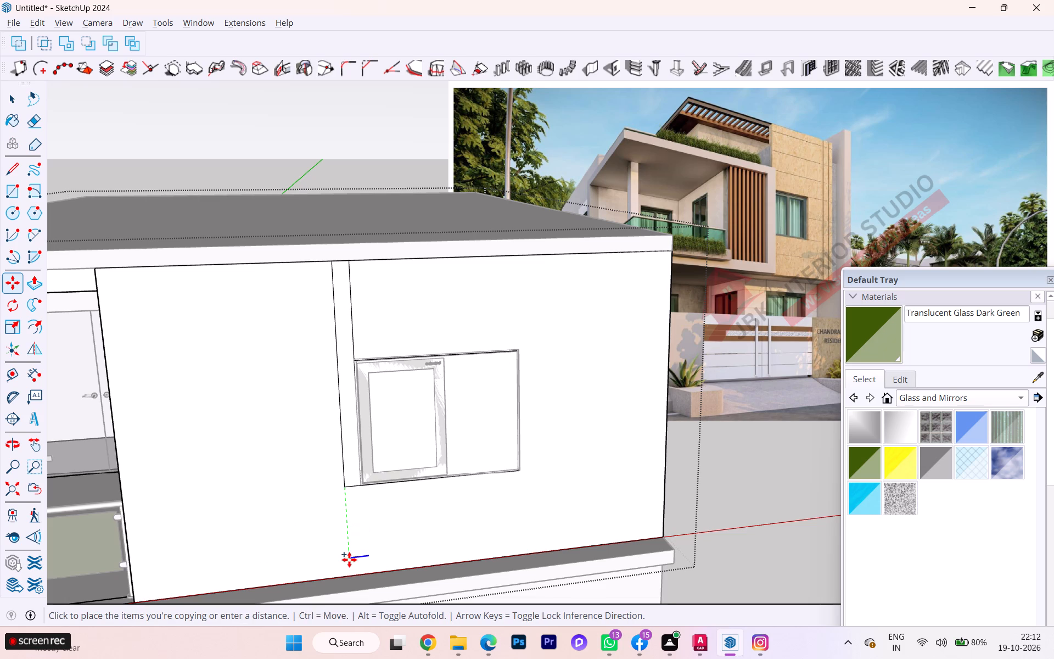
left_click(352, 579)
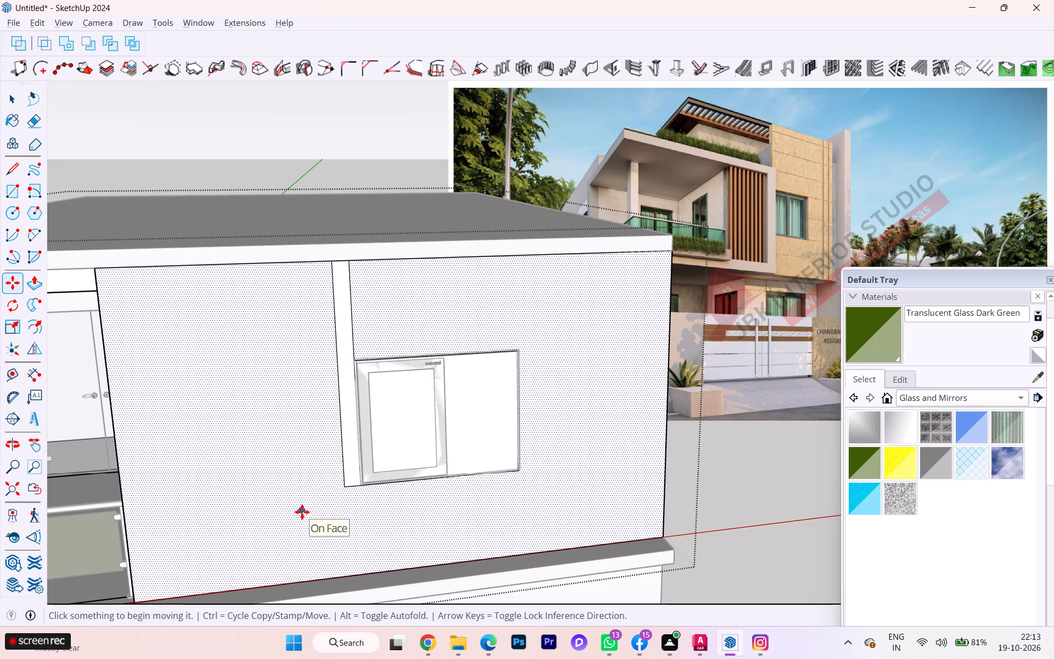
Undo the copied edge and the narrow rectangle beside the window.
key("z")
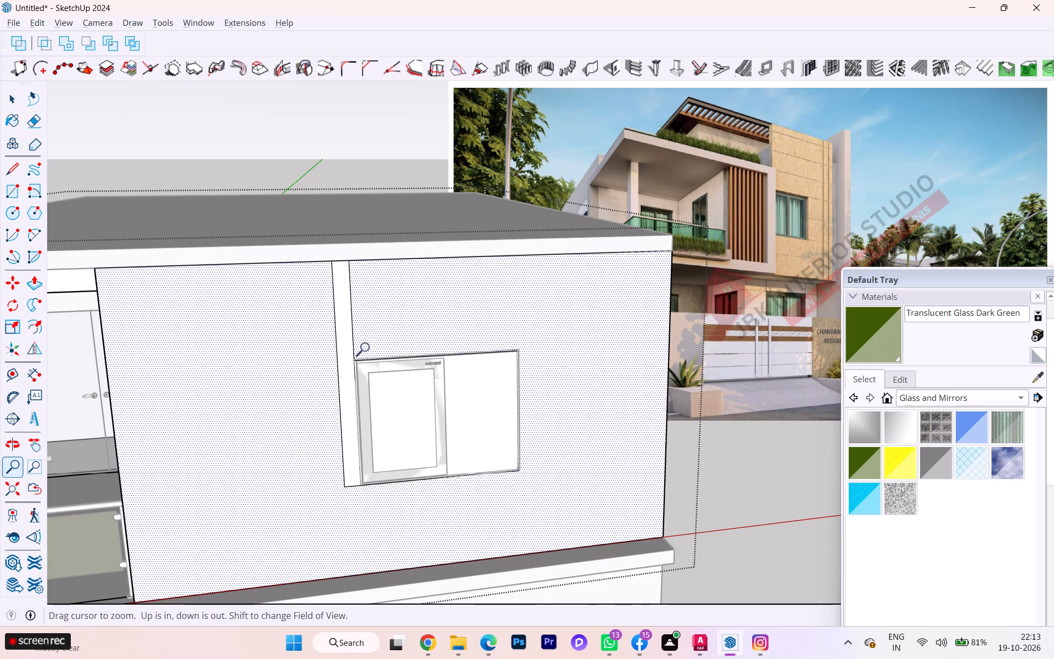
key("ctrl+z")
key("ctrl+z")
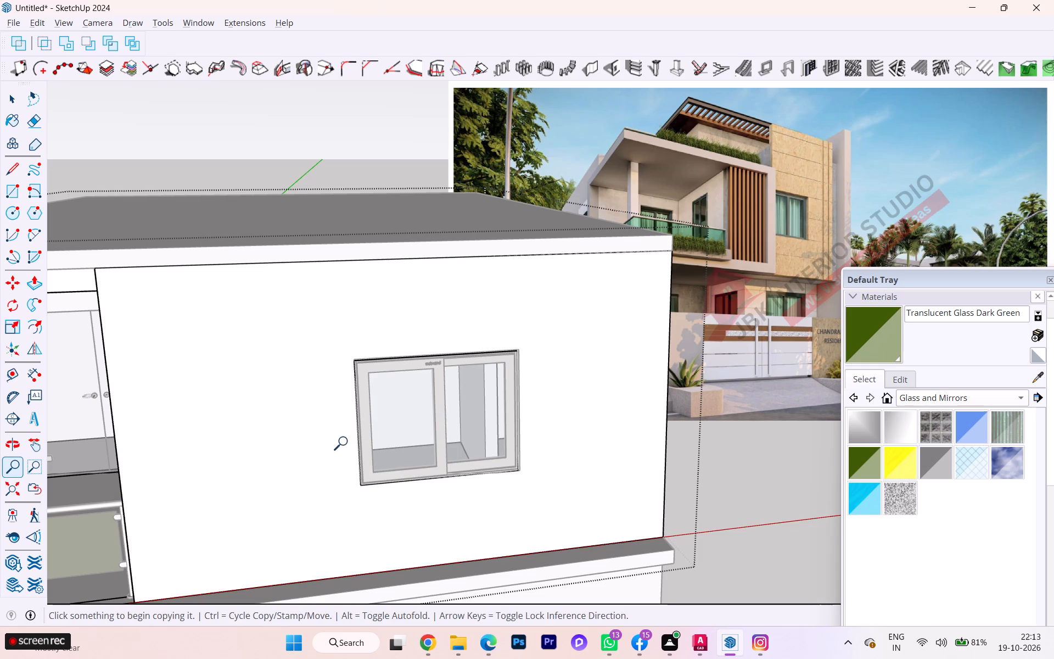
Draw a narrow full-height rectangle on the upper front wall, just beside the window on the balcony side.
key("r")
key("Return")
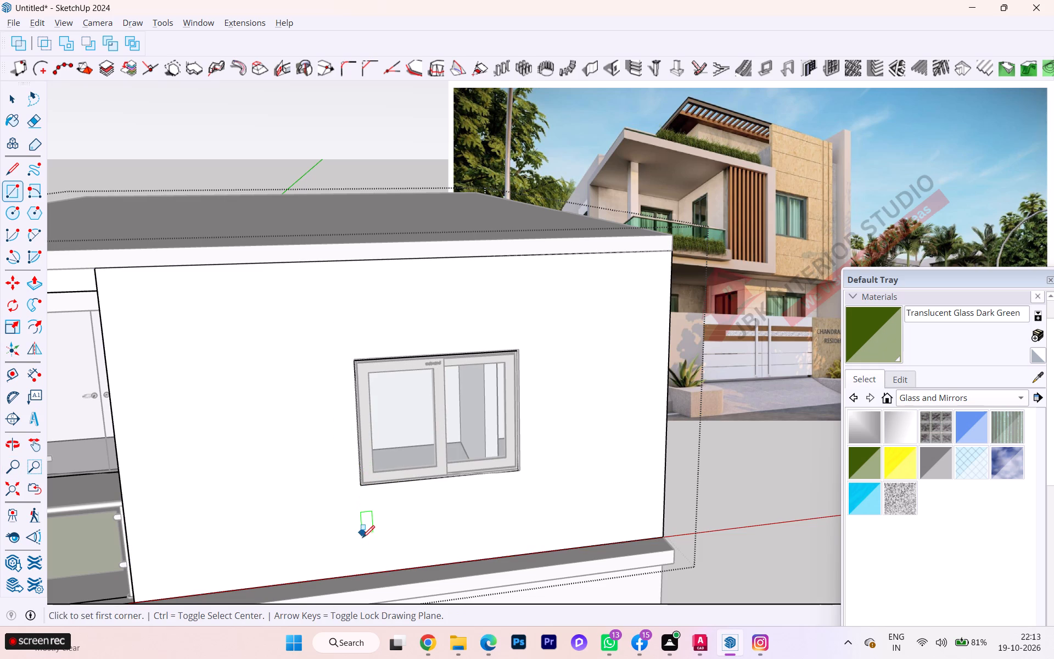
left_click(362, 575)
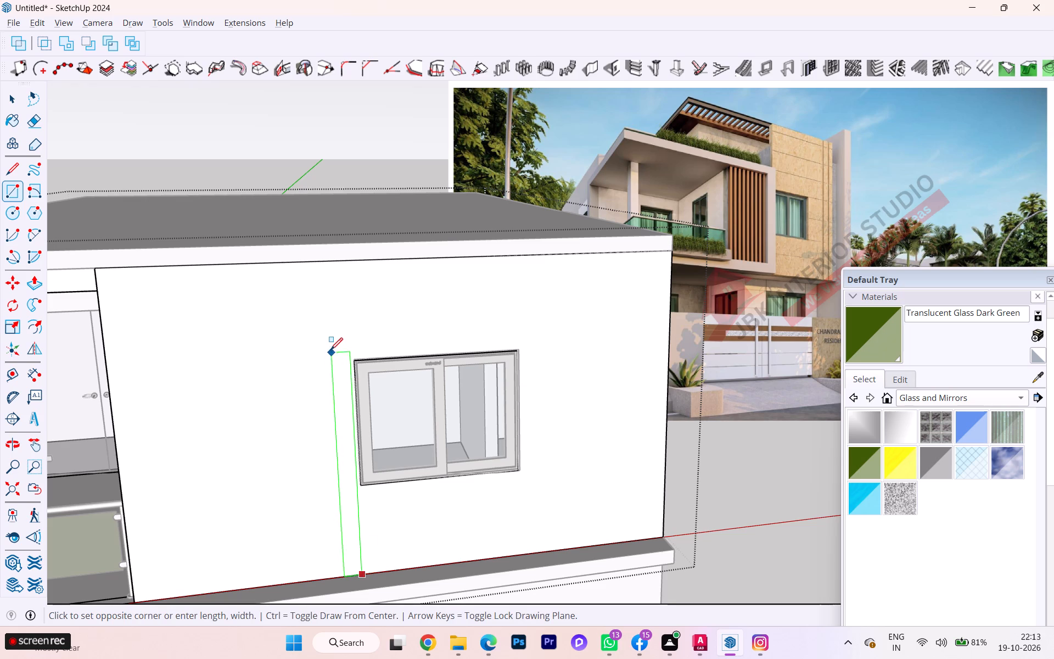
left_click(326, 261)
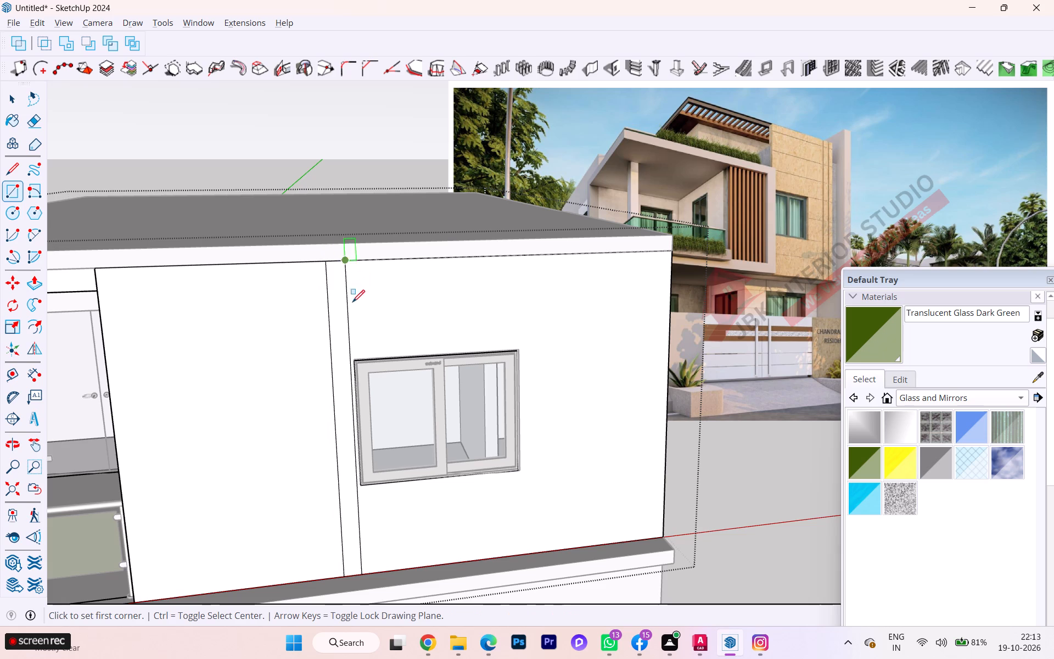
key("space")
Make the narrow rectangle's face and edges into a group.
left_click(341, 319)
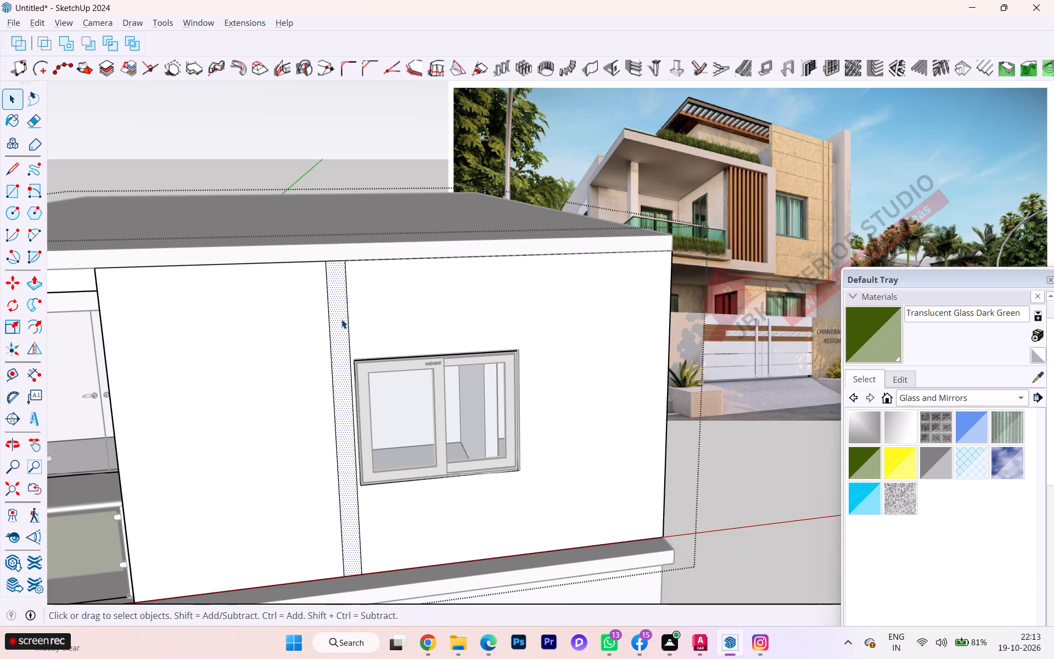
double_click(341, 319)
right_click(341, 319)
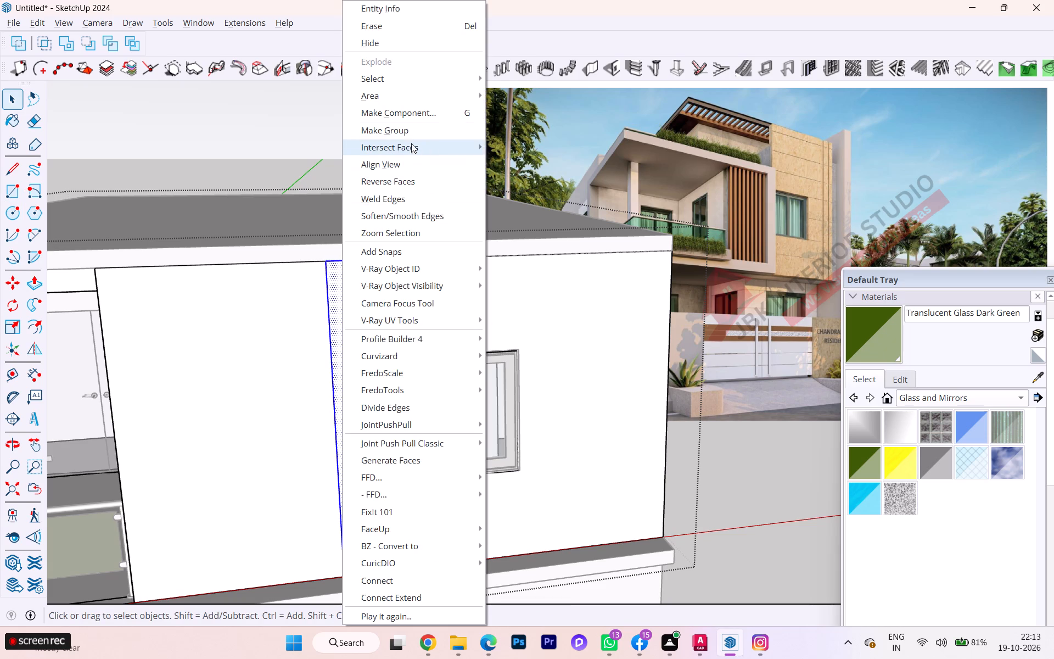
left_click(408, 131)
Inside the strip's group, push/pull its face outward by 4".
double_click(337, 284)
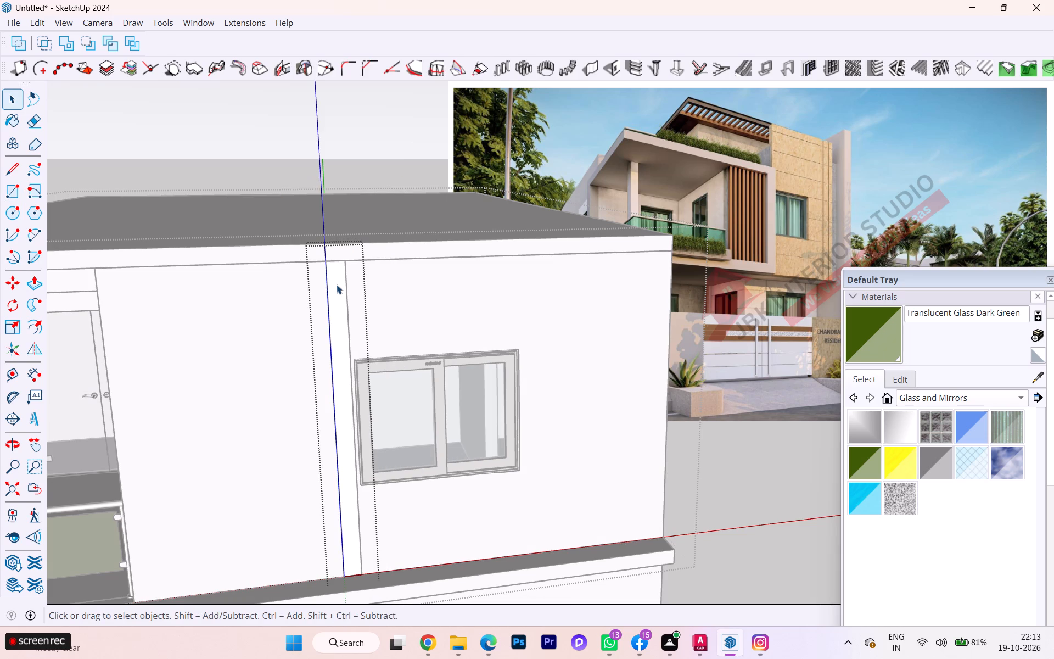
left_click(334, 291)
key("p")
left_click(334, 291)
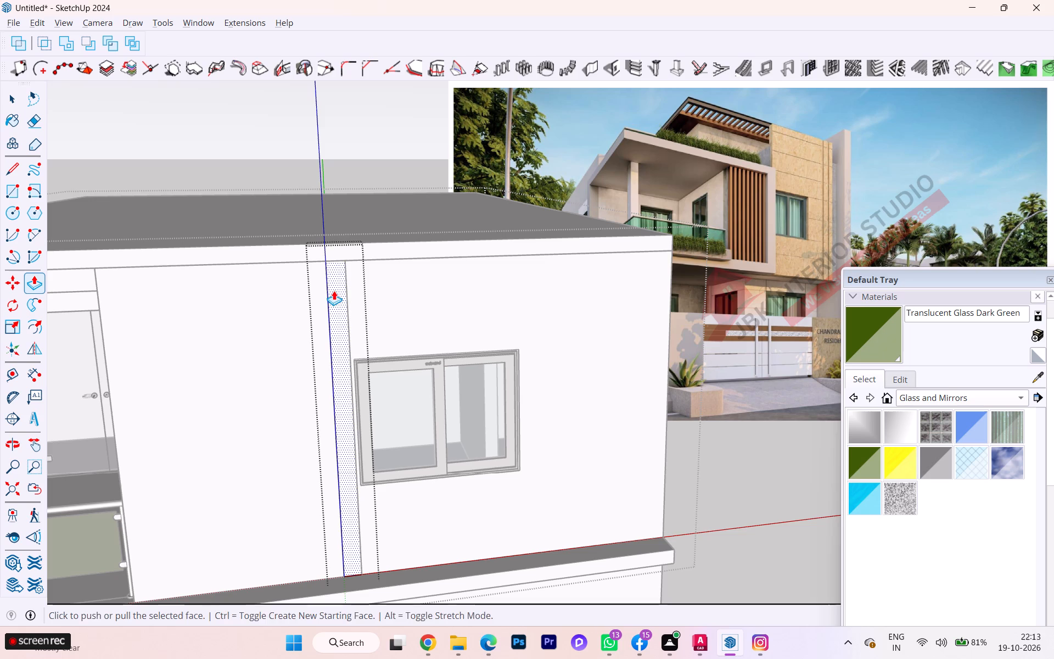
key("4")
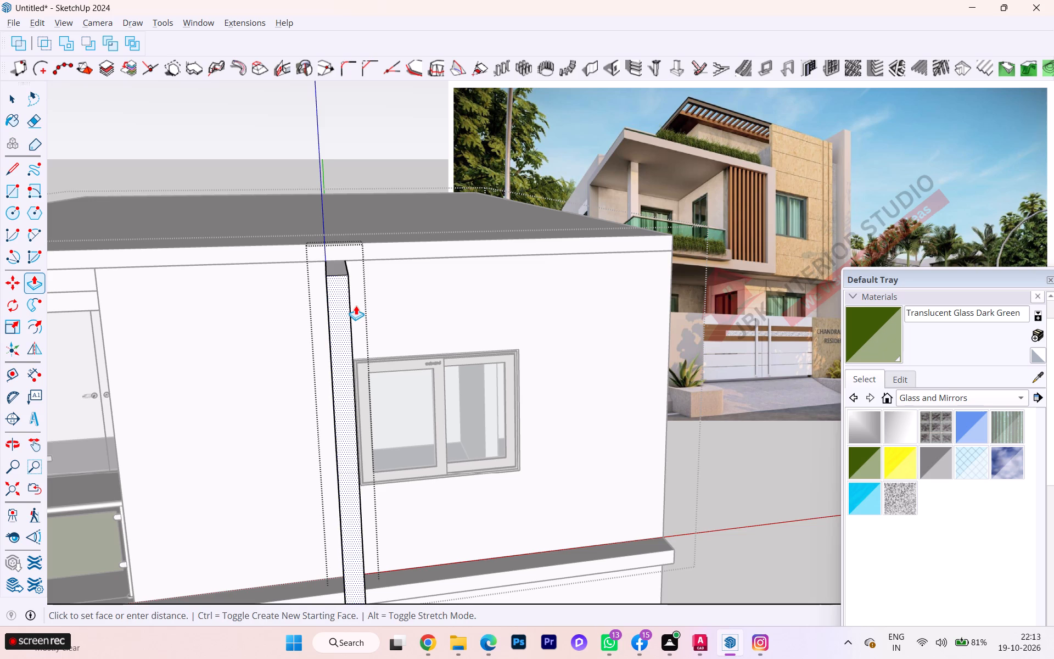
key("Return")
Copy the bottom edge of the strip's balcony-side face upward by 4".
scroll(326, 361, "down", 1)
middle_click_drag(307, 388, 455, 376)
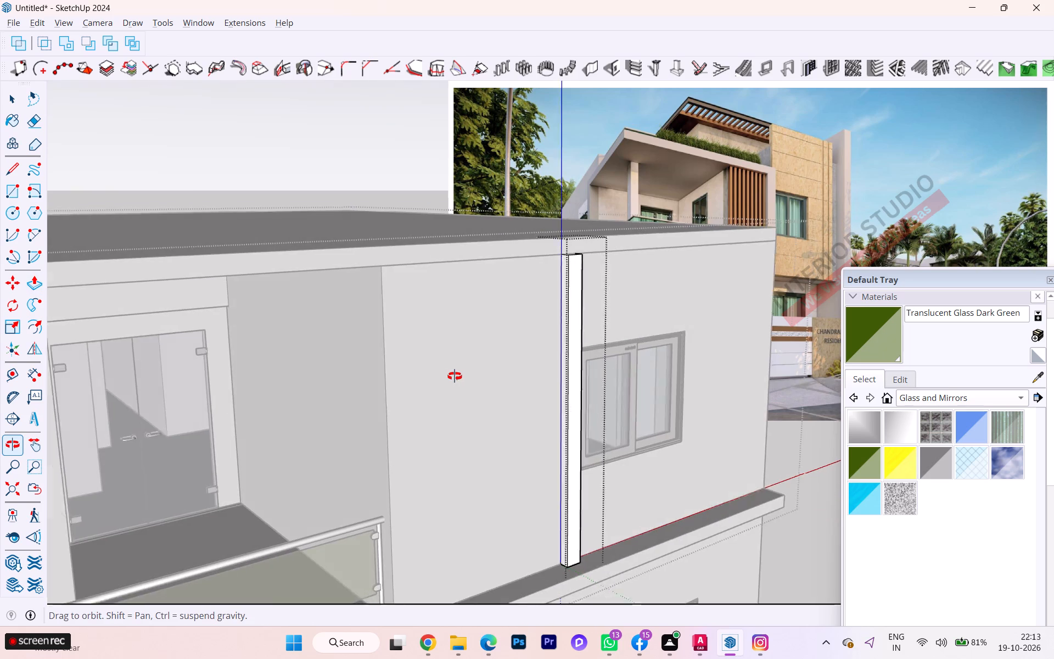
middle_click_drag(455, 376, 458, 377)
scroll(456, 378, "down", 2)
scroll(422, 476, "down", 1)
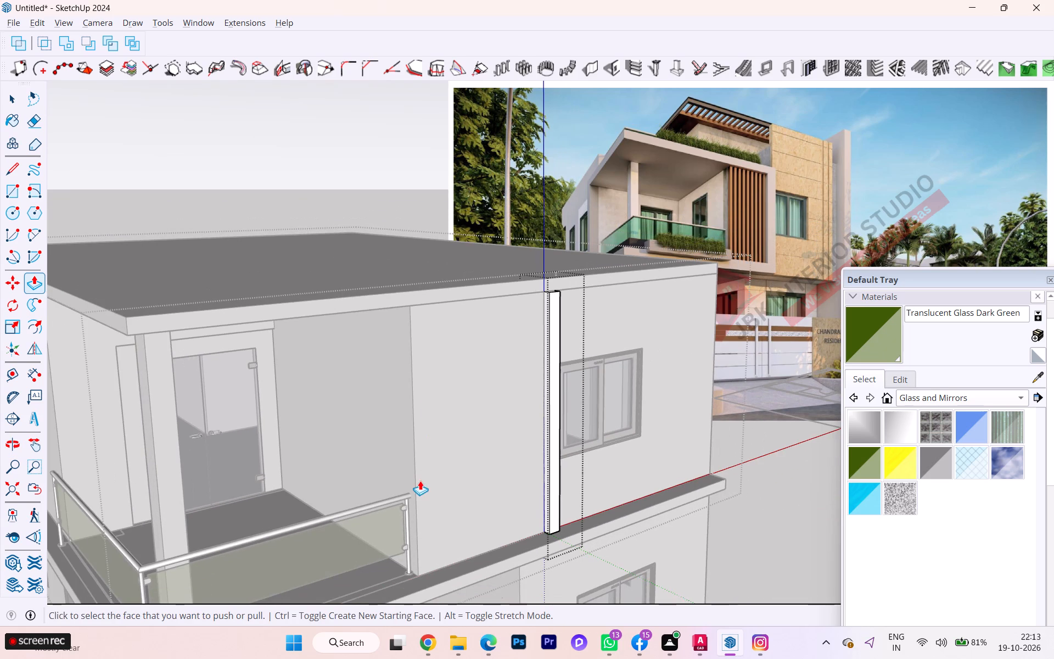
scroll(524, 546, "up", 4)
scroll(548, 514, "down", 1)
scroll(548, 517, "up", 4)
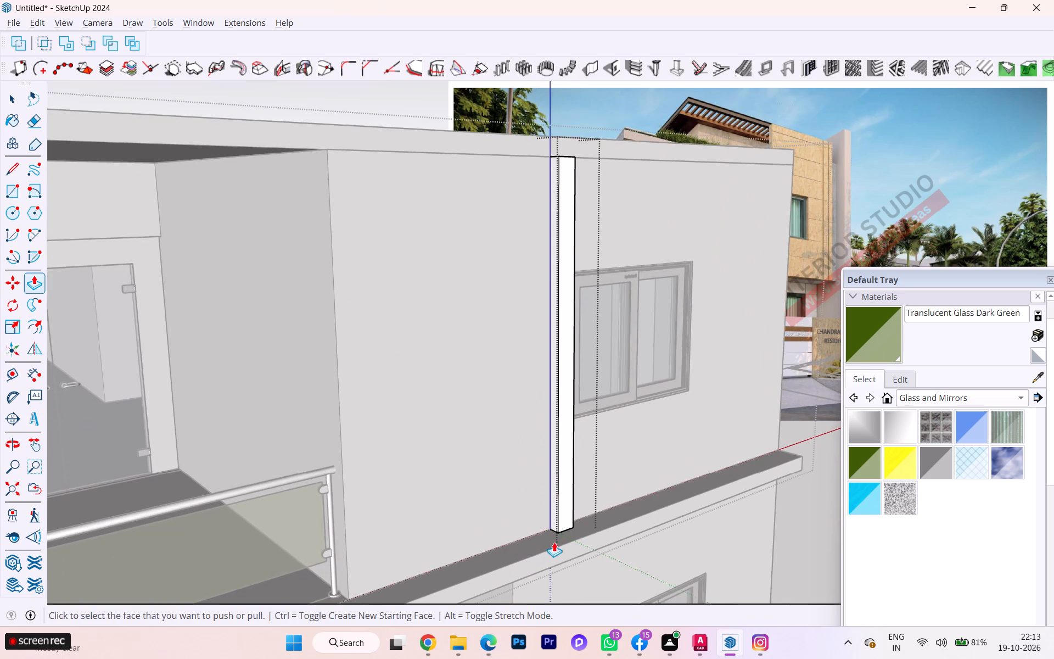
scroll(554, 542, "up", 3)
scroll(554, 543, "down", 2)
scroll(554, 543, "up", 5)
scroll(553, 533, "down", 1)
scroll(553, 532, "up", 7)
scroll(554, 527, "down", 1)
scroll(554, 527, "up", 1)
key("space")
left_click(568, 533)
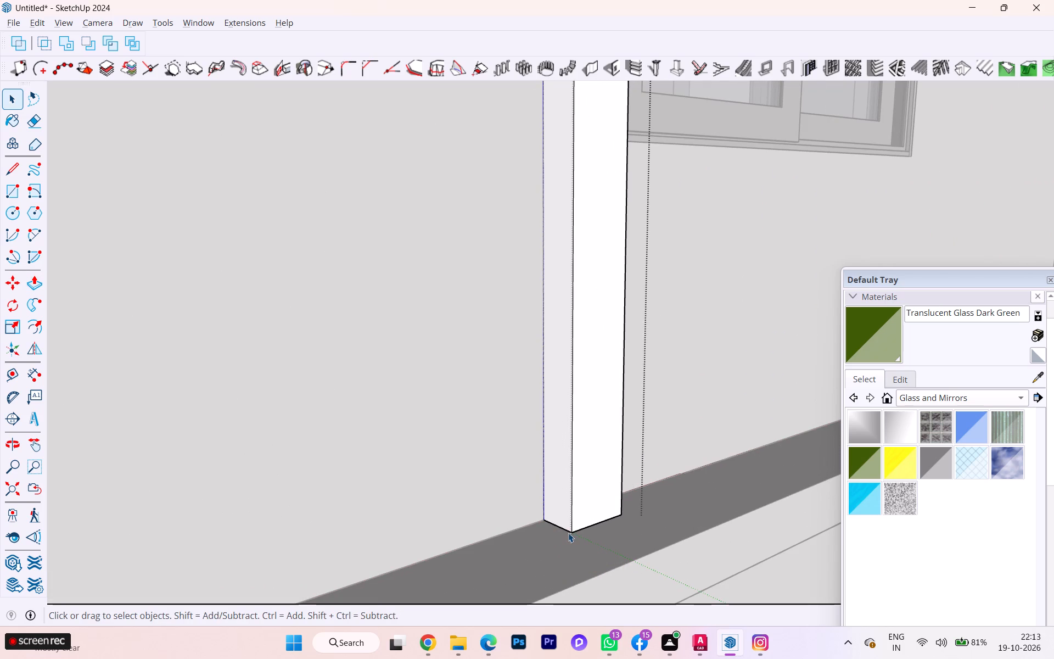
key("m")
left_click(568, 533)
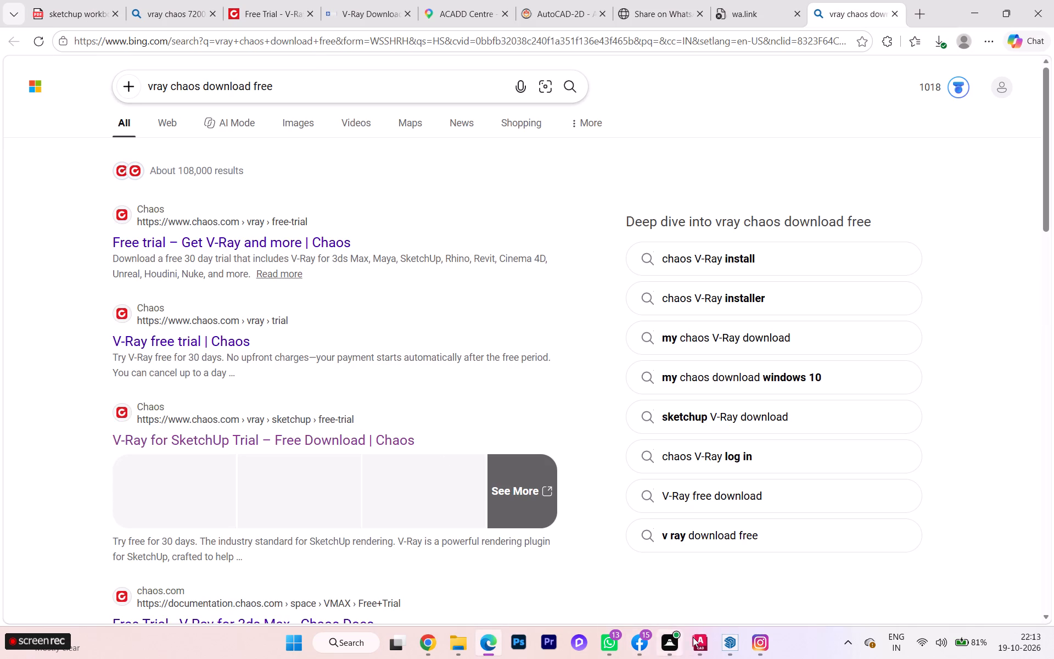
left_click(722, 647)
left_click(568, 533)
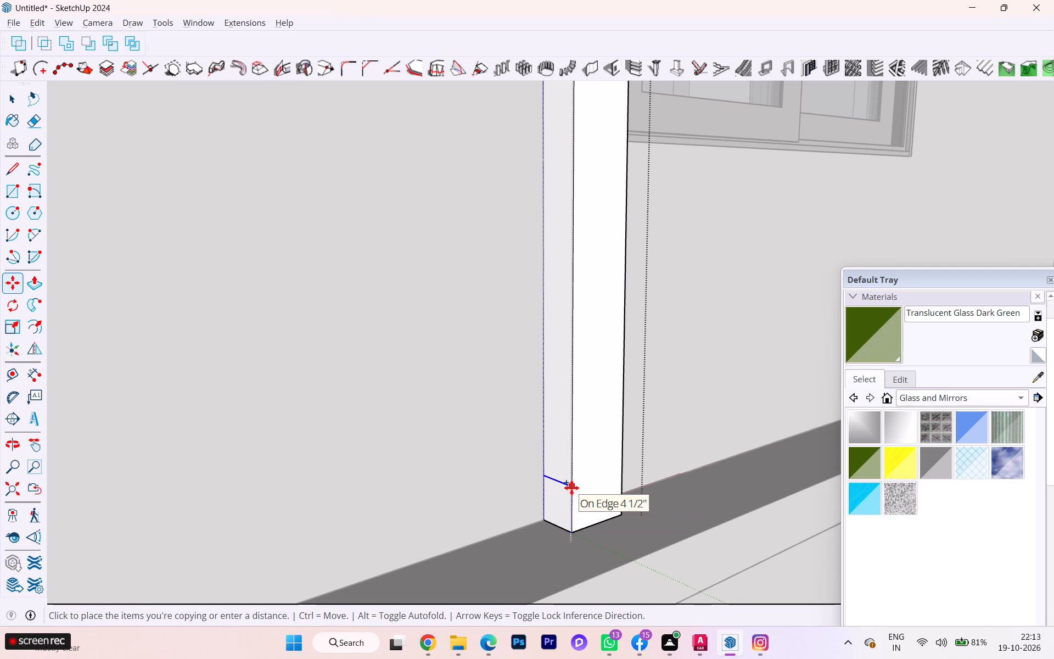
scroll(571, 488, "down", 1)
key("4")
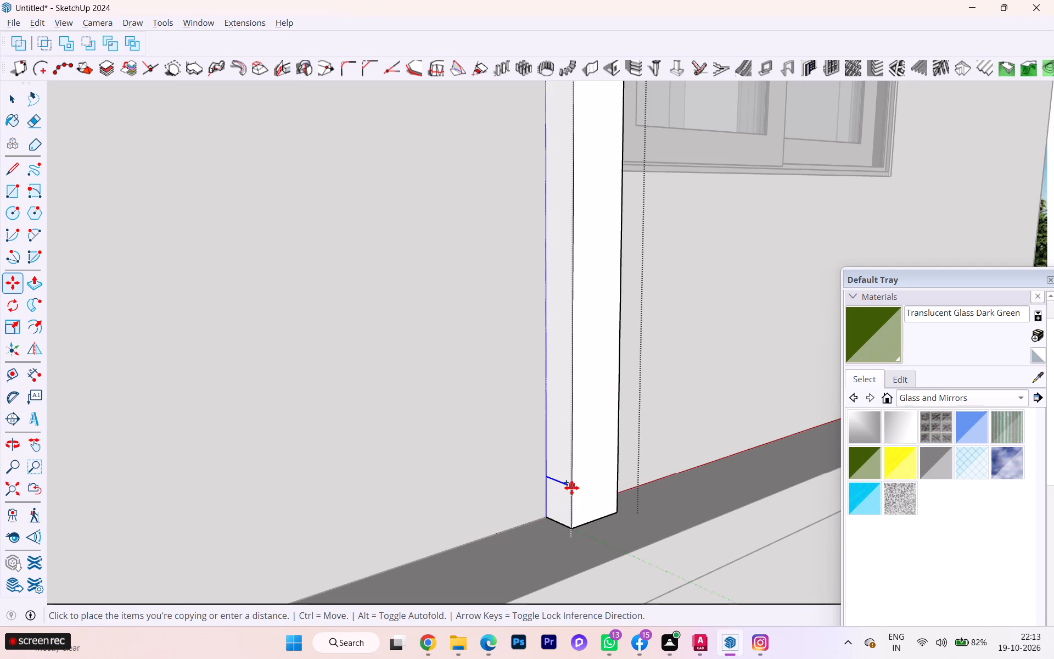
key("Return")
key("space")
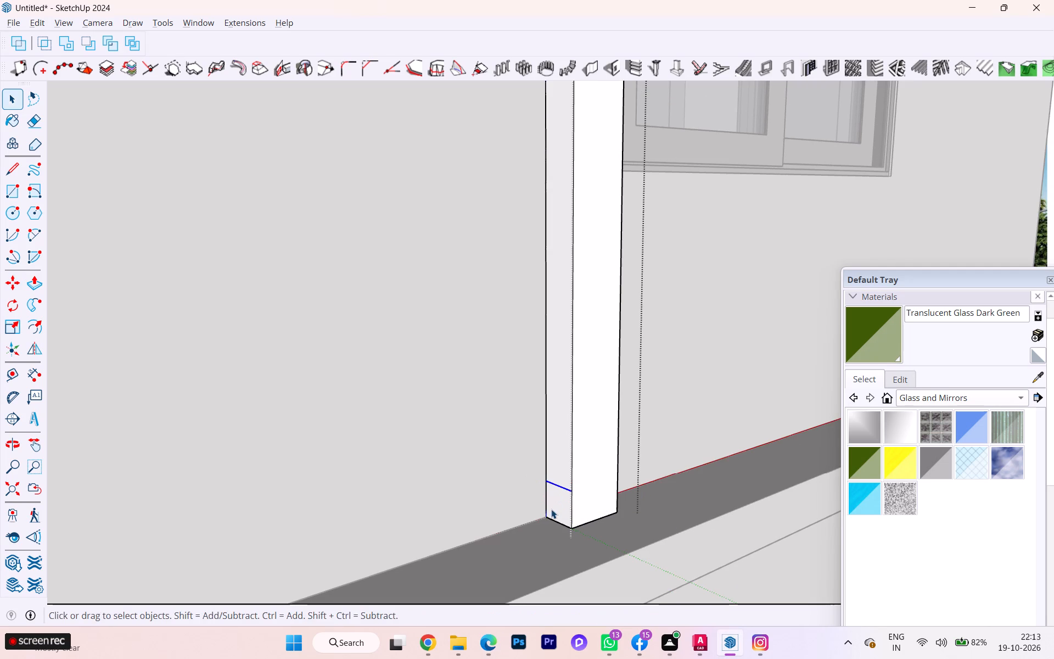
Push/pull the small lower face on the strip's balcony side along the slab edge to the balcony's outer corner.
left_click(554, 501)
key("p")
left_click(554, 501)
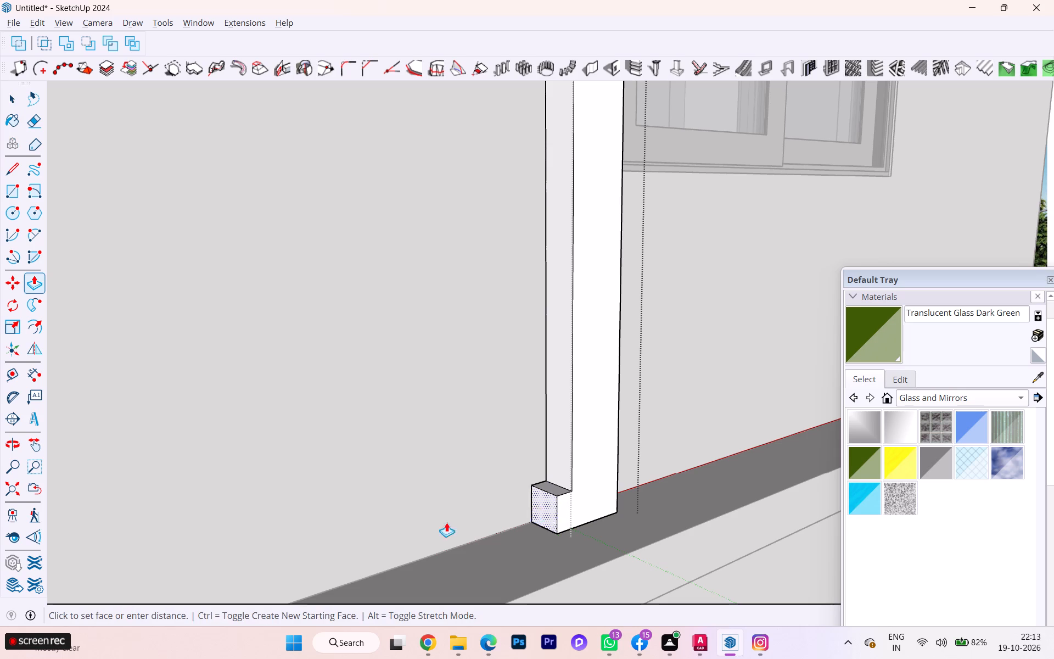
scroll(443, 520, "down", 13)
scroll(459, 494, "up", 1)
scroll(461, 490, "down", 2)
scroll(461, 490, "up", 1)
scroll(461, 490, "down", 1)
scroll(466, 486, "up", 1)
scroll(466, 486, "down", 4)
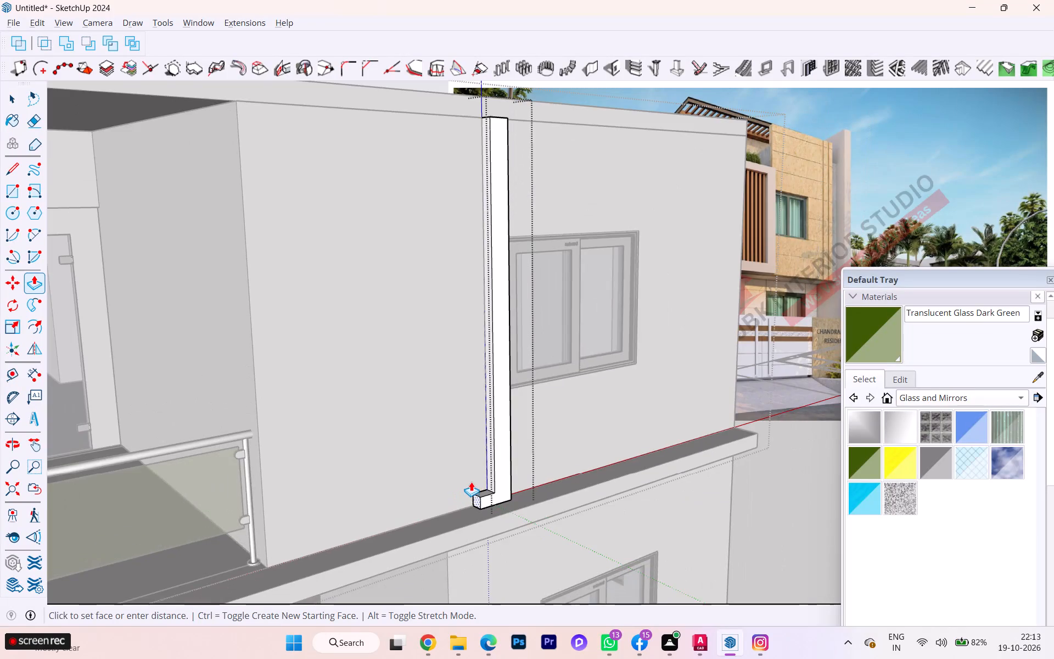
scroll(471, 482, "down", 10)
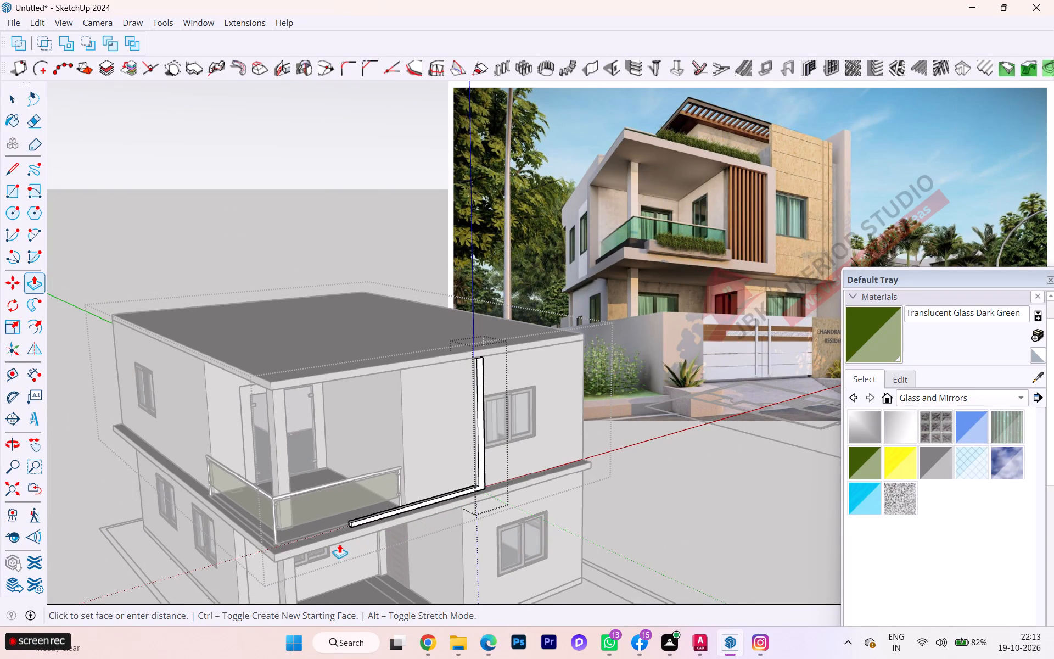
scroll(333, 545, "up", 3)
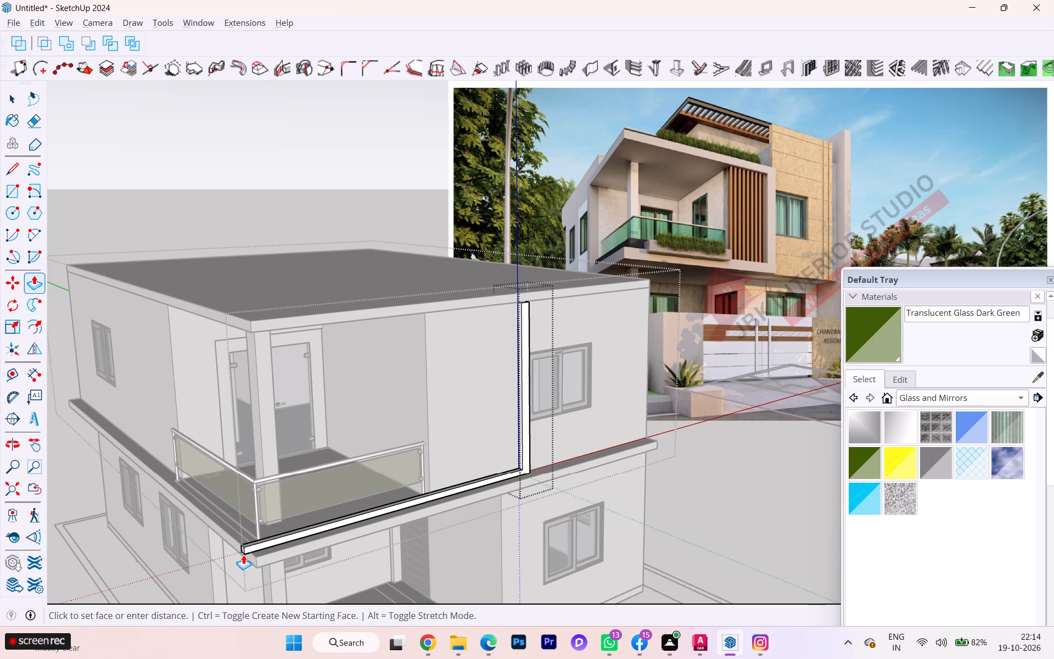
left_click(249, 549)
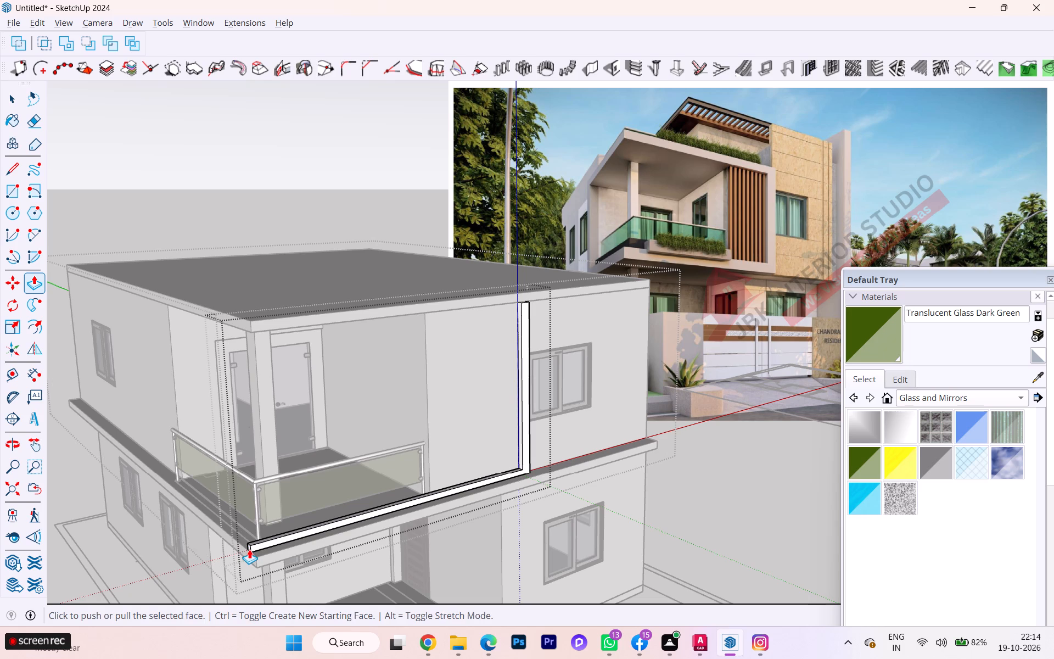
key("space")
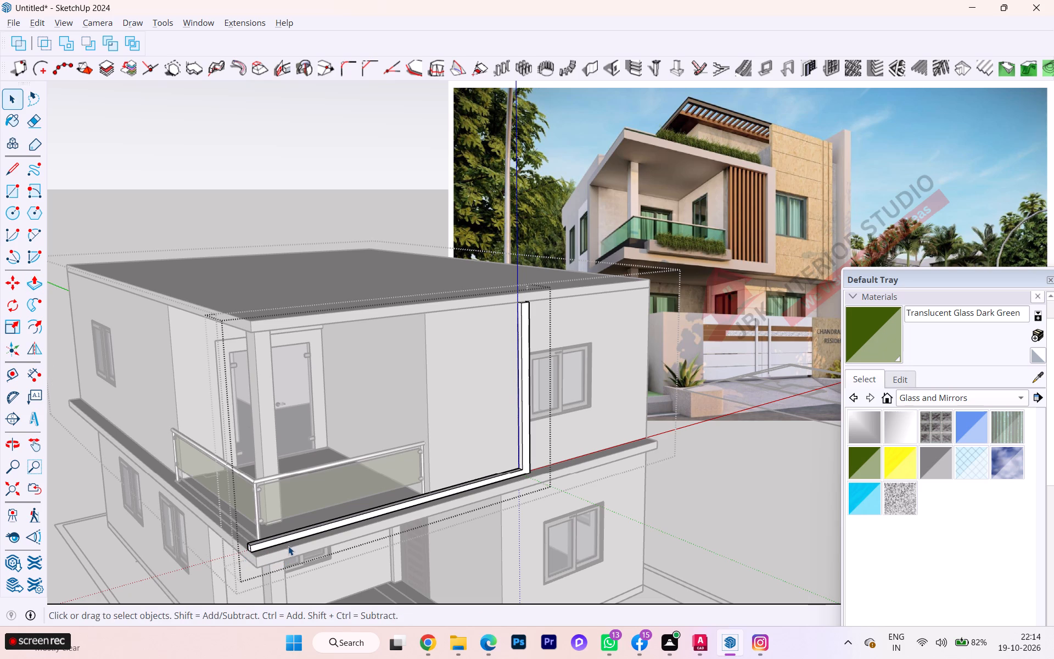
Inside the floor slab's group, push/pull its front face back flush with the front of the projecting strip.
scroll(294, 539, "up", 3)
scroll(338, 522, "up", 1)
scroll(351, 522, "down", 1)
scroll(367, 523, "up", 2)
scroll(485, 523, "up", 5)
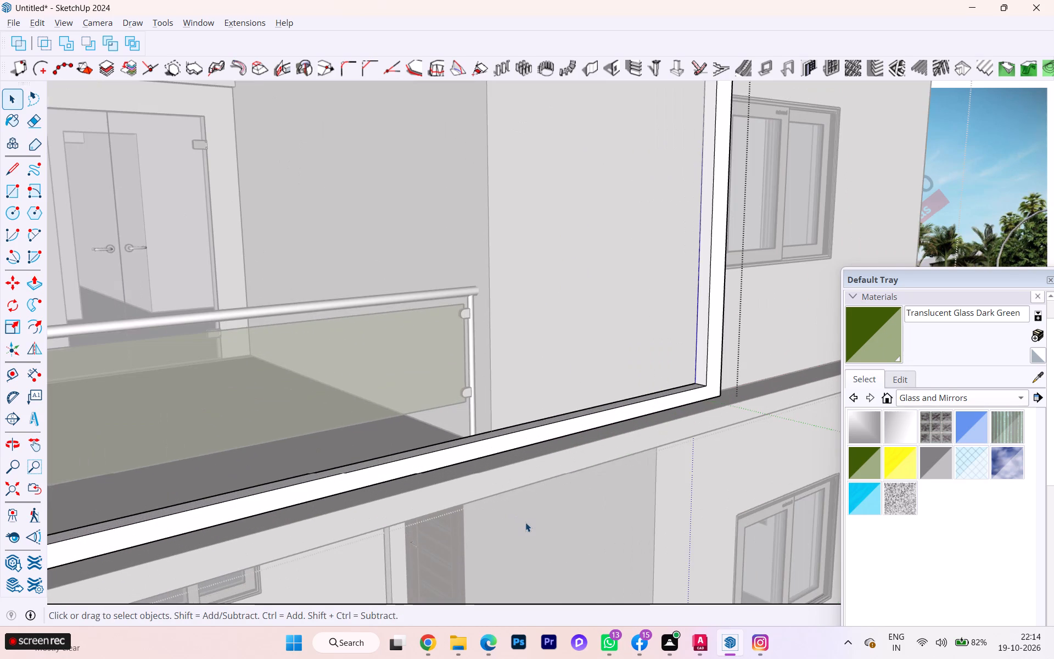
scroll(526, 523, "down", 1)
middle_click_drag(501, 540, 340, 552)
scroll(339, 553, "down", 2)
scroll(339, 553, "up", 4)
scroll(339, 553, "down", 2)
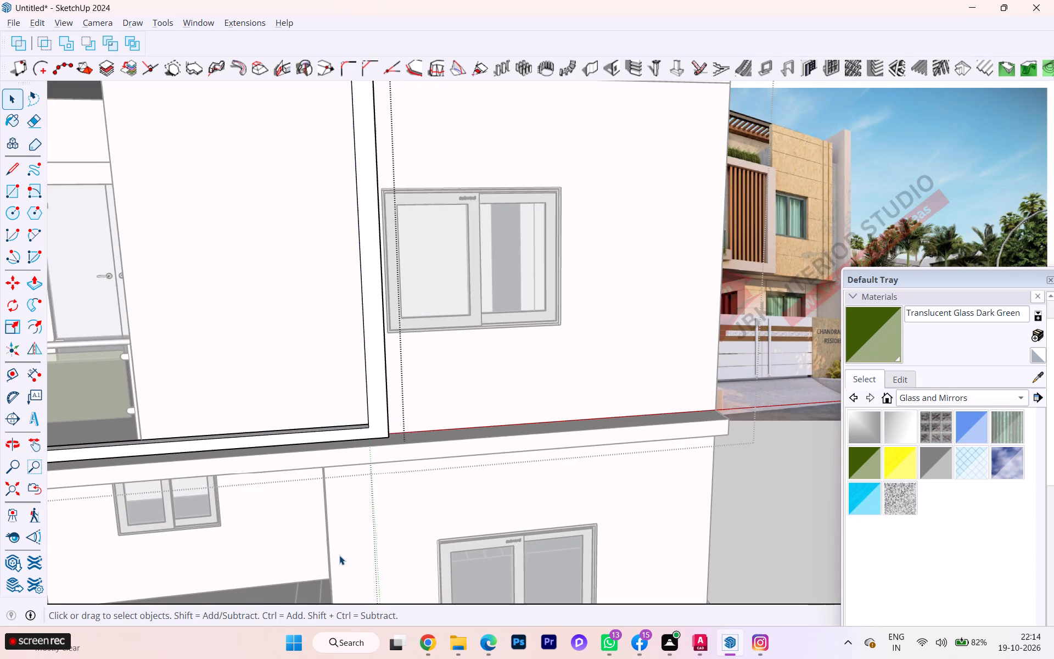
scroll(341, 556, "down", 1)
middle_click_drag(344, 556, 460, 538)
scroll(439, 493, "up", 2)
double_click(429, 465)
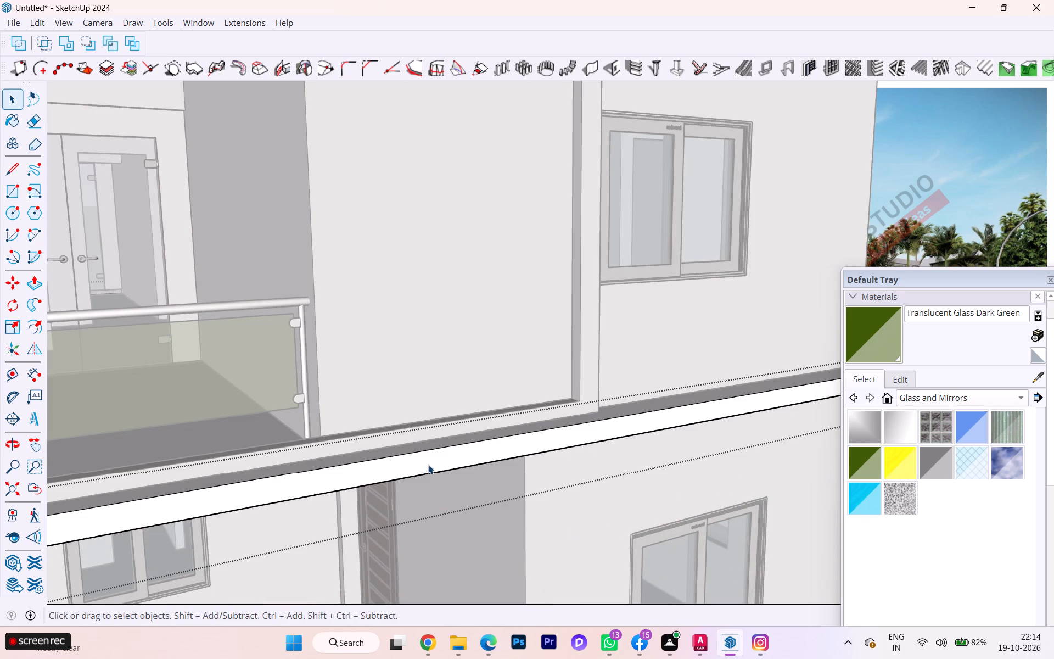
left_click(428, 465)
key("p")
left_click(428, 465)
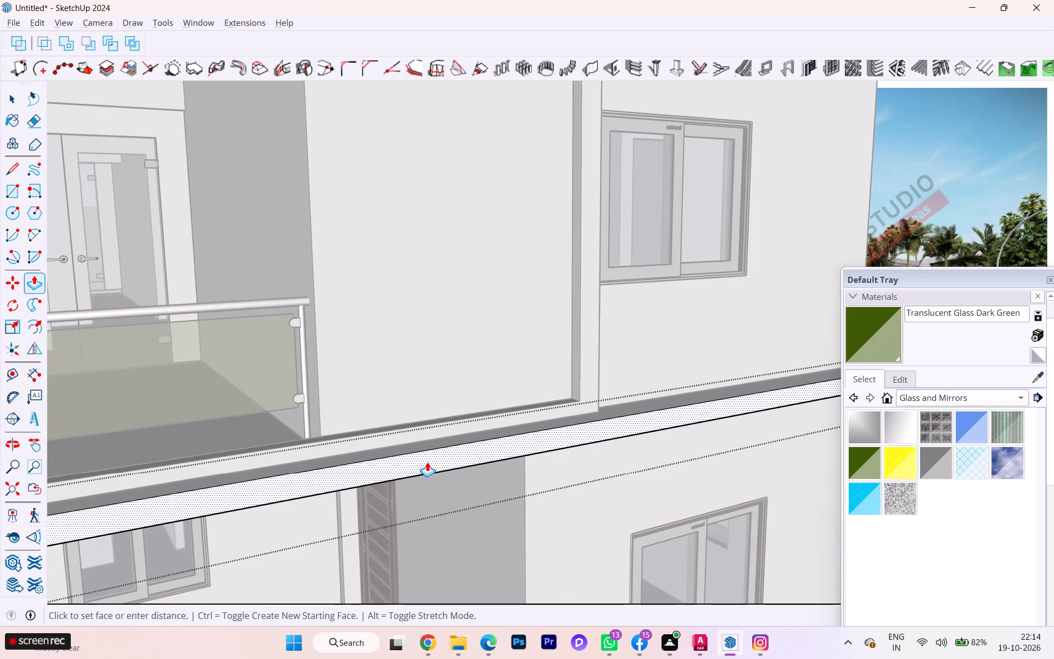
left_click(415, 438)
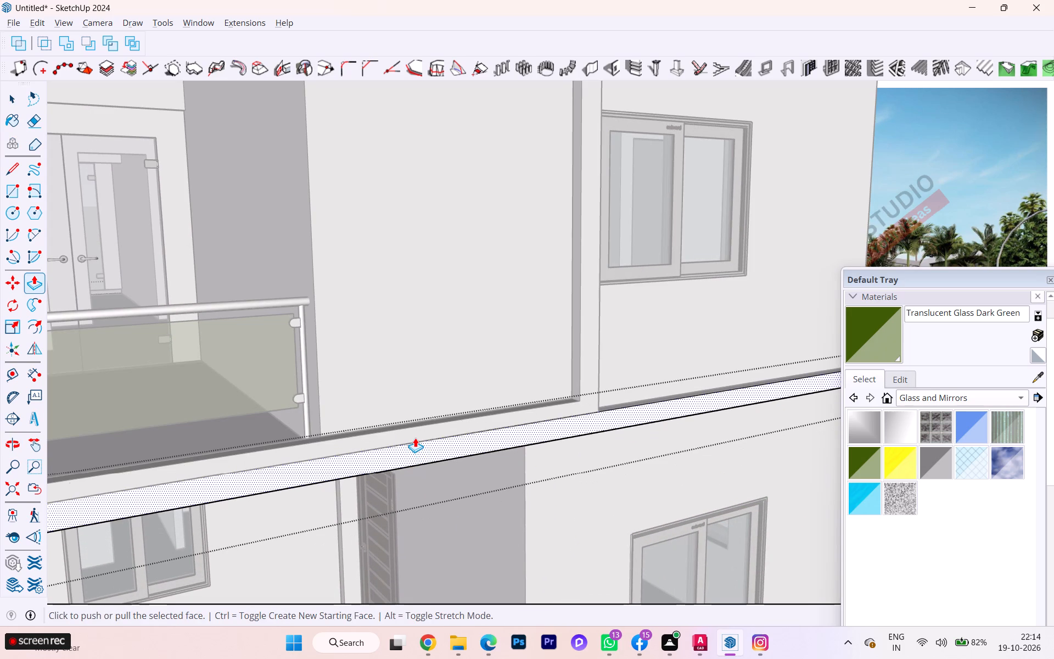
key("space")
Push/pull the slab's front face further back, flush with the upper front wall, and close the slab's group.
scroll(408, 450, "down", 1)
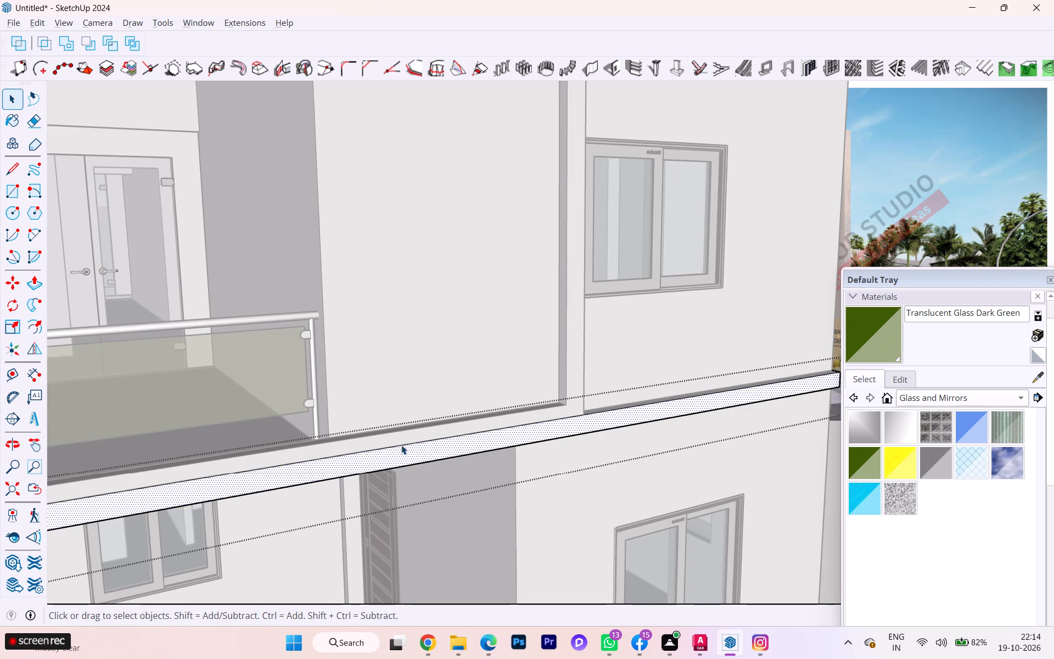
left_click(396, 440)
scroll(509, 453, "down", 3)
scroll(560, 470, "up", 2)
scroll(565, 472, "down", 4)
scroll(584, 476, "up", 2)
scroll(585, 476, "down", 1)
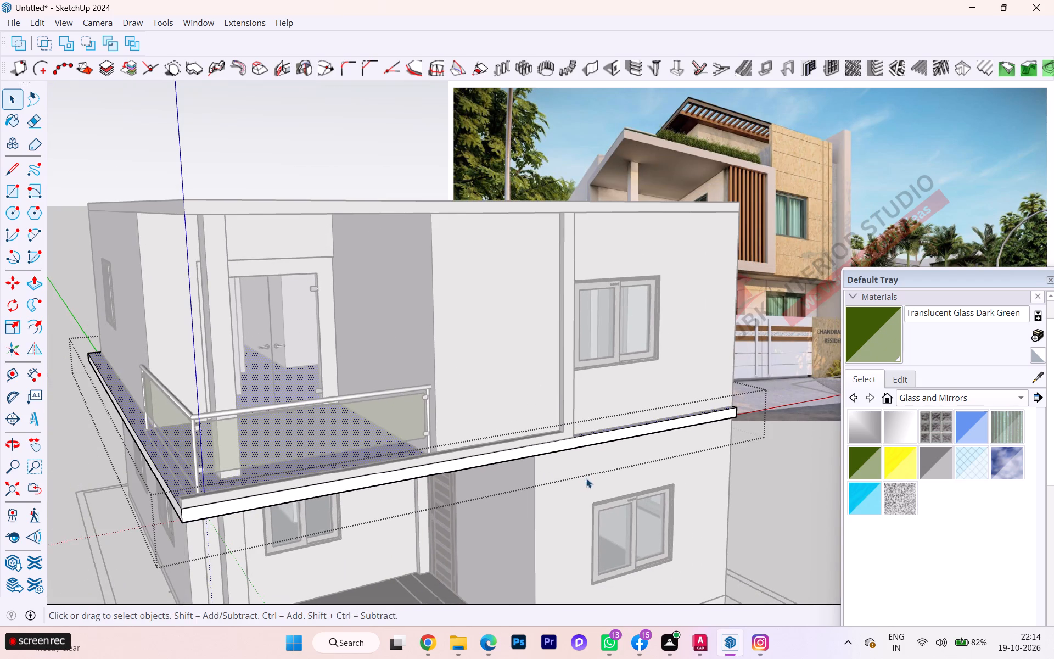
left_click(440, 466)
scroll(440, 466, "up", 2)
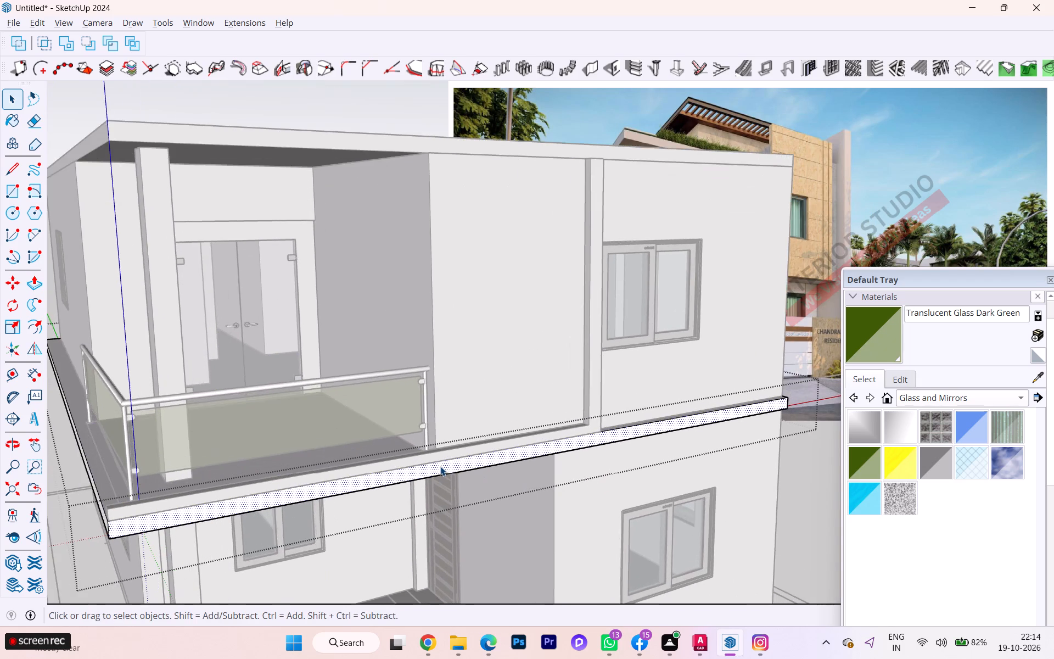
scroll(440, 466, "up", 2)
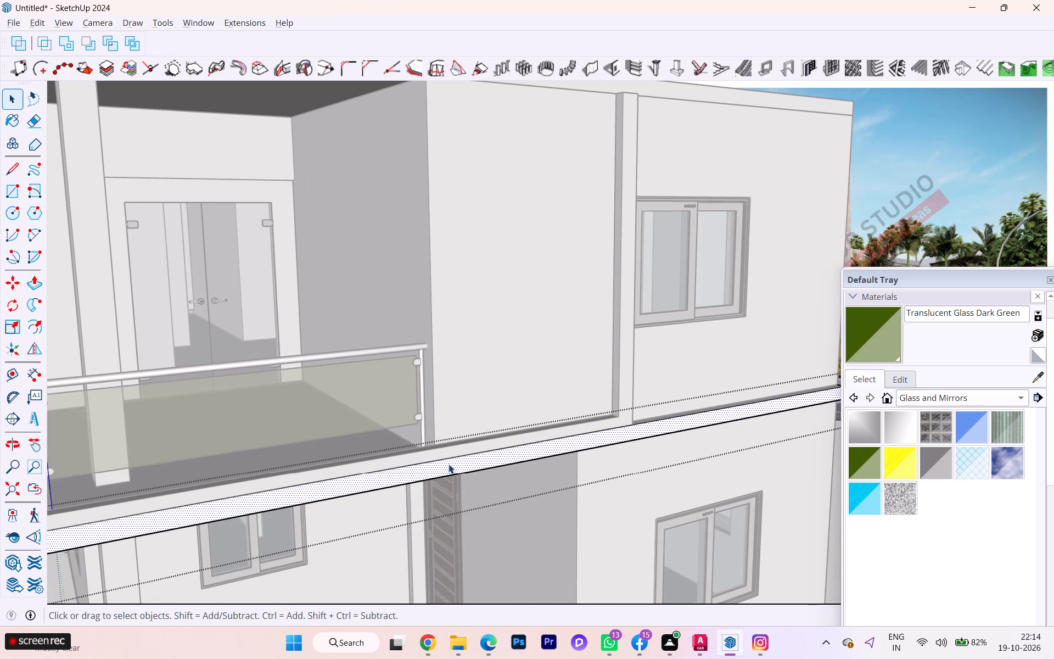
key("p")
left_click(687, 416)
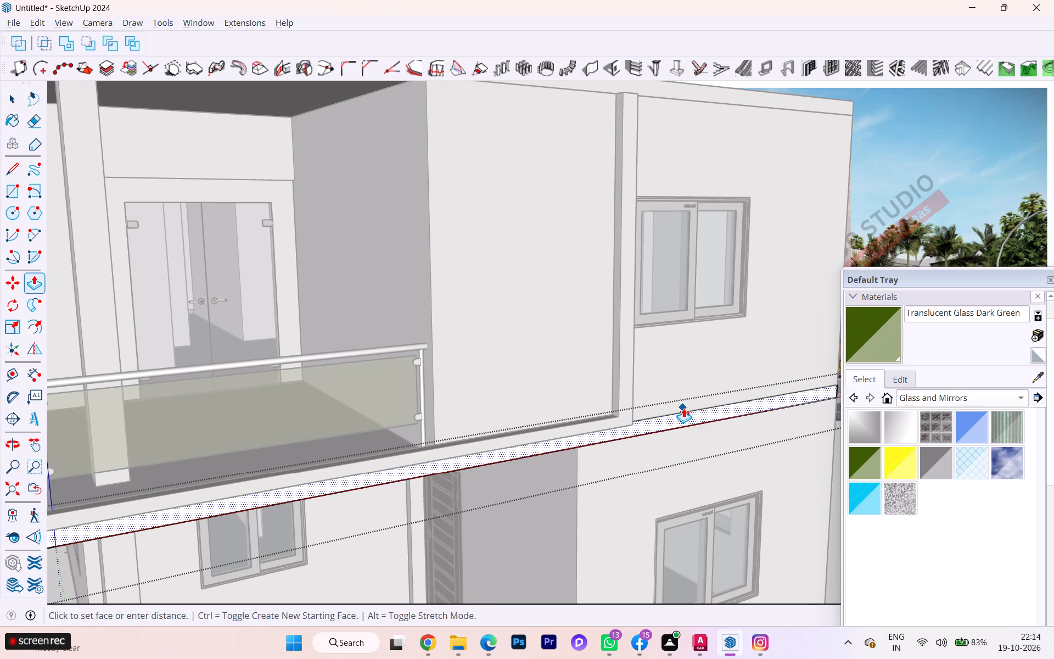
left_click(683, 408)
key("space")
scroll(554, 457, "down", 3)
middle_click_drag(464, 483, 525, 476)
scroll(464, 483, "down", 1)
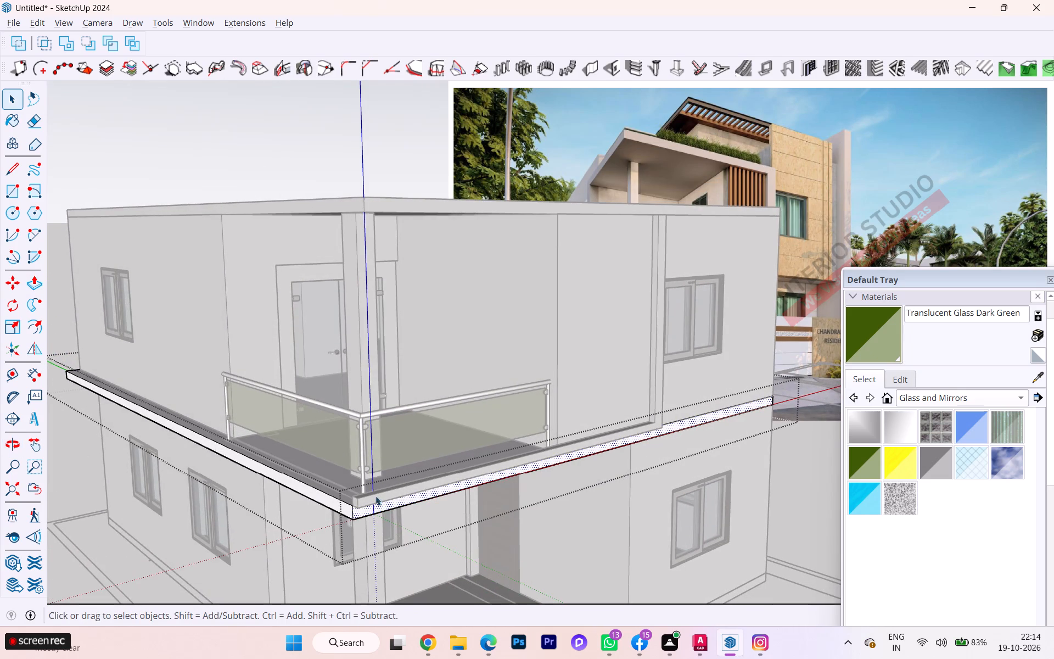
left_click(141, 502)
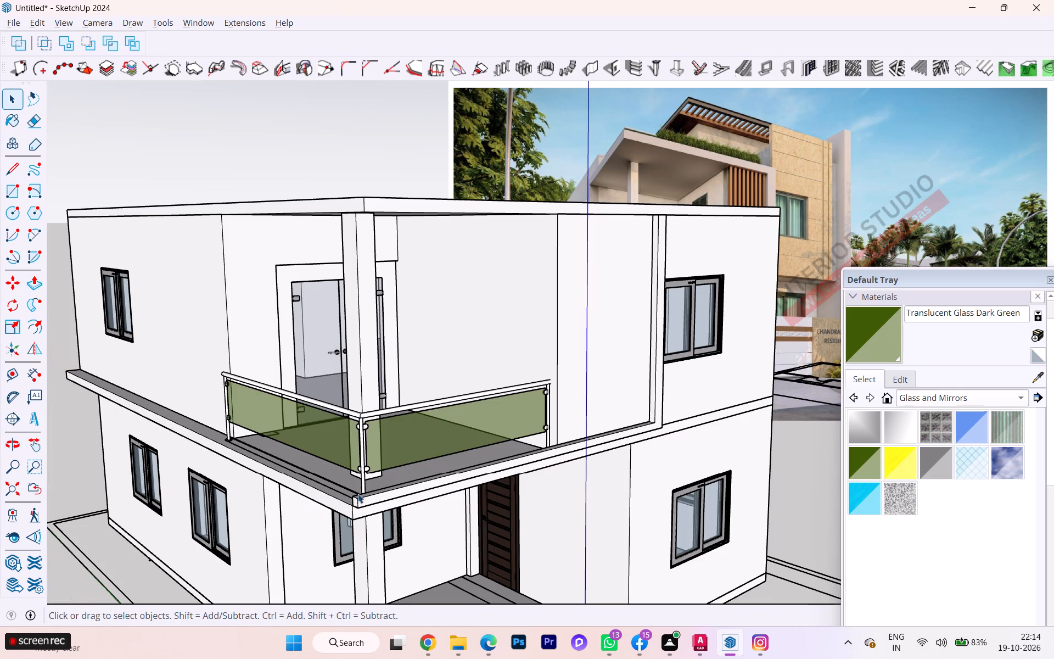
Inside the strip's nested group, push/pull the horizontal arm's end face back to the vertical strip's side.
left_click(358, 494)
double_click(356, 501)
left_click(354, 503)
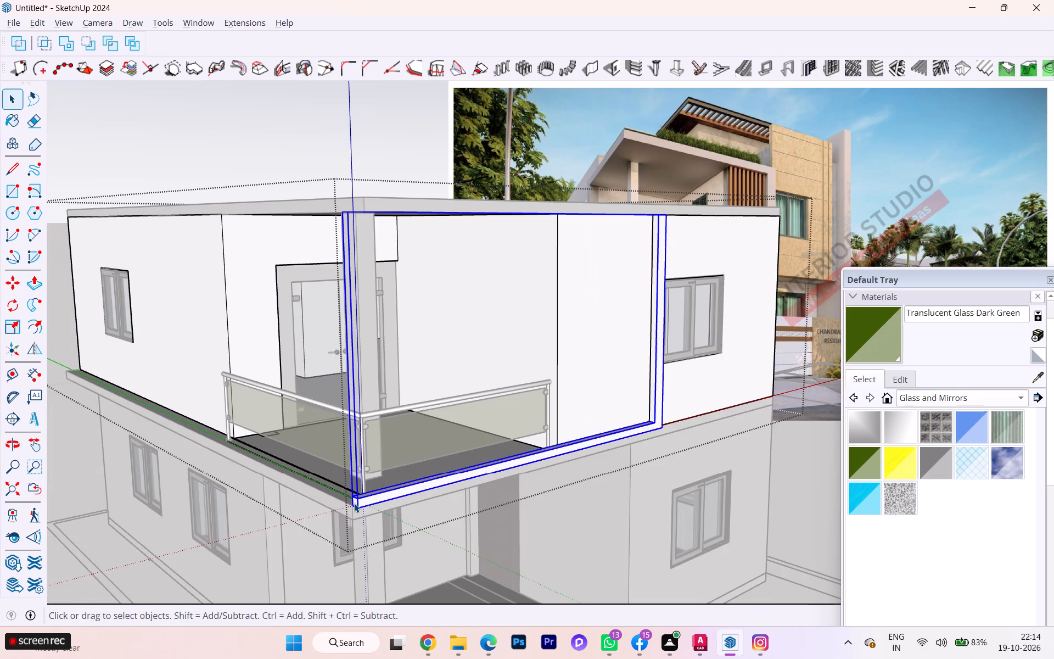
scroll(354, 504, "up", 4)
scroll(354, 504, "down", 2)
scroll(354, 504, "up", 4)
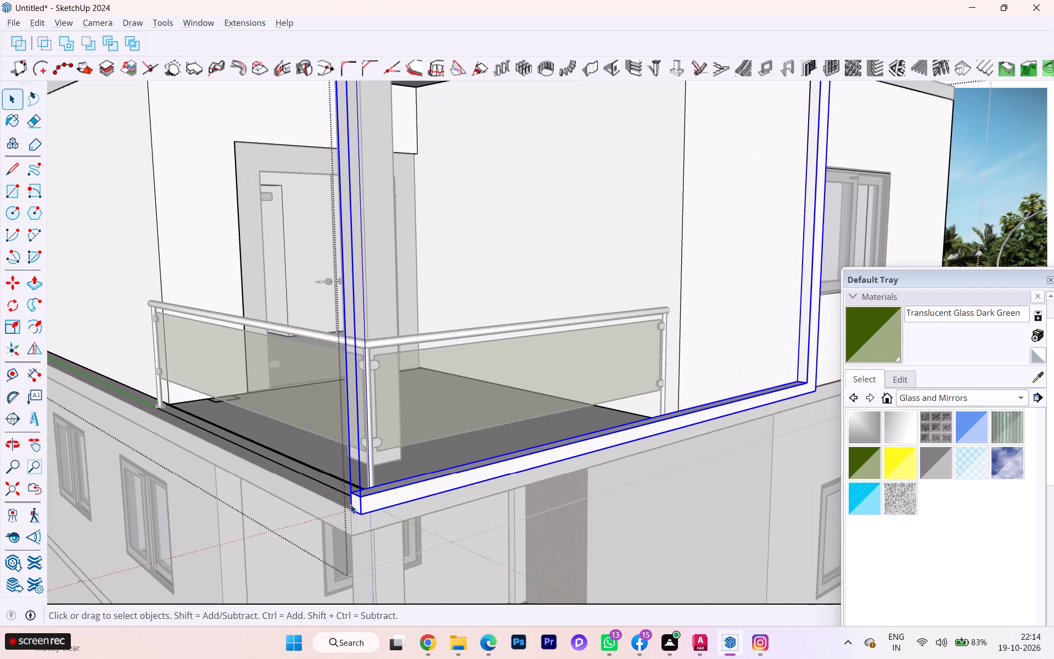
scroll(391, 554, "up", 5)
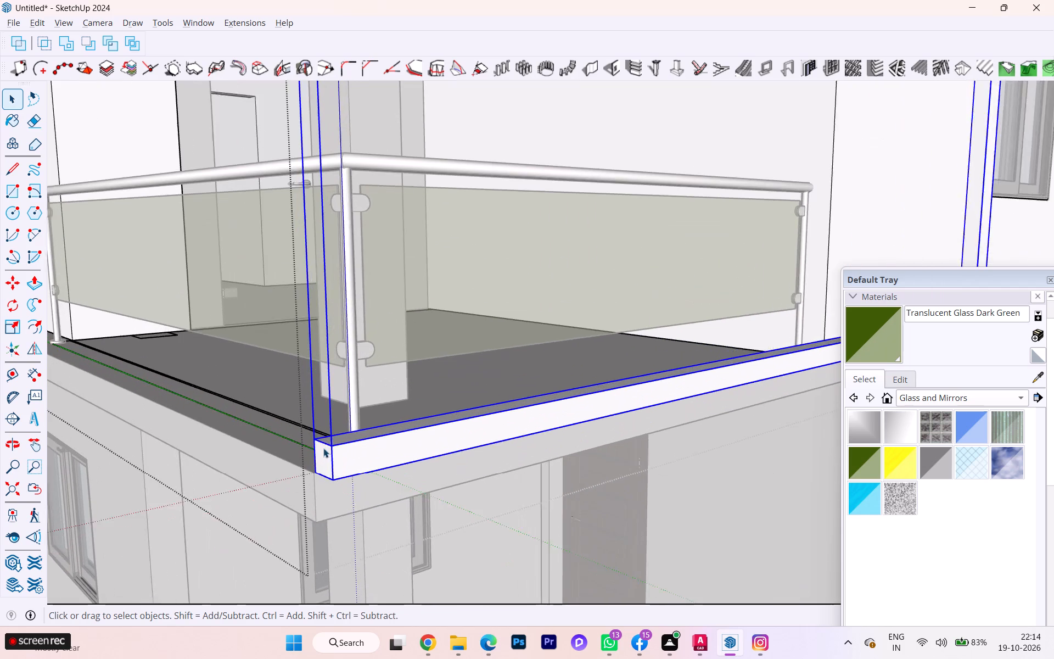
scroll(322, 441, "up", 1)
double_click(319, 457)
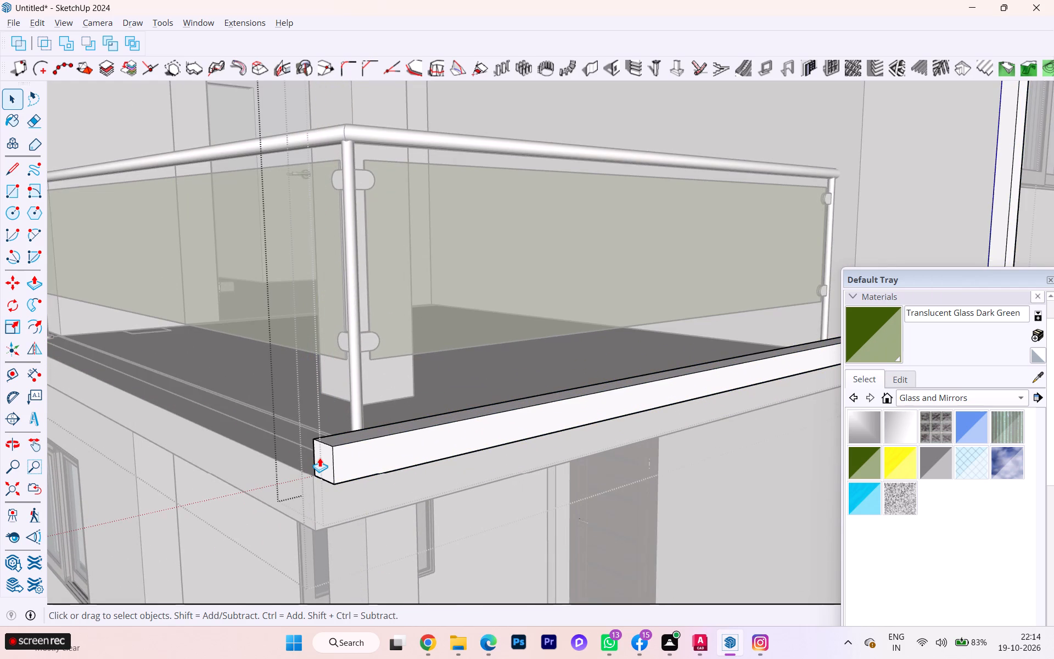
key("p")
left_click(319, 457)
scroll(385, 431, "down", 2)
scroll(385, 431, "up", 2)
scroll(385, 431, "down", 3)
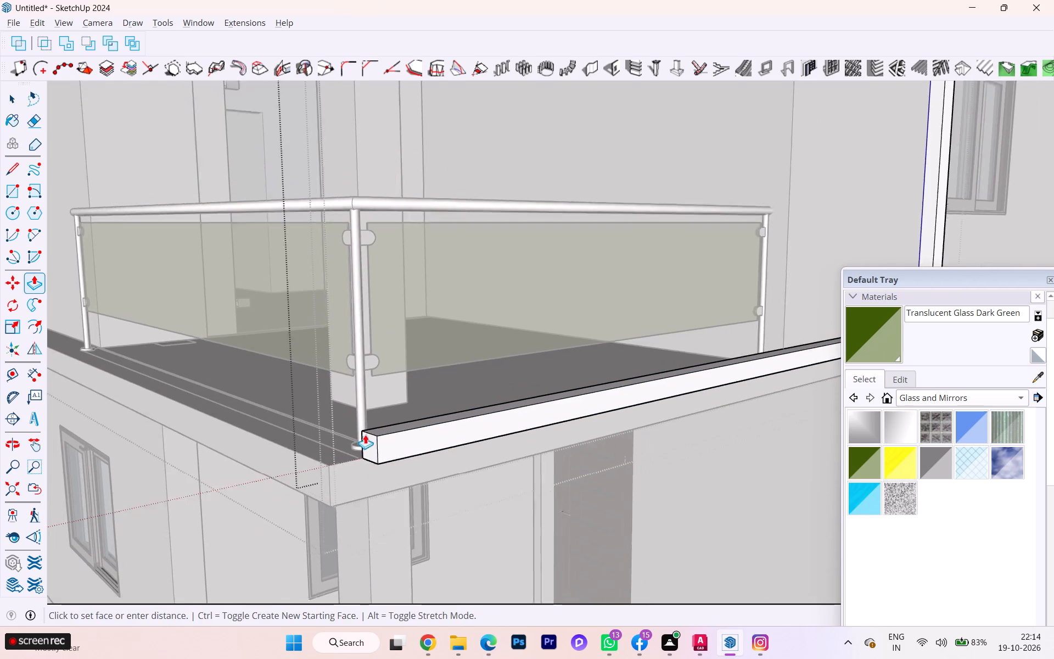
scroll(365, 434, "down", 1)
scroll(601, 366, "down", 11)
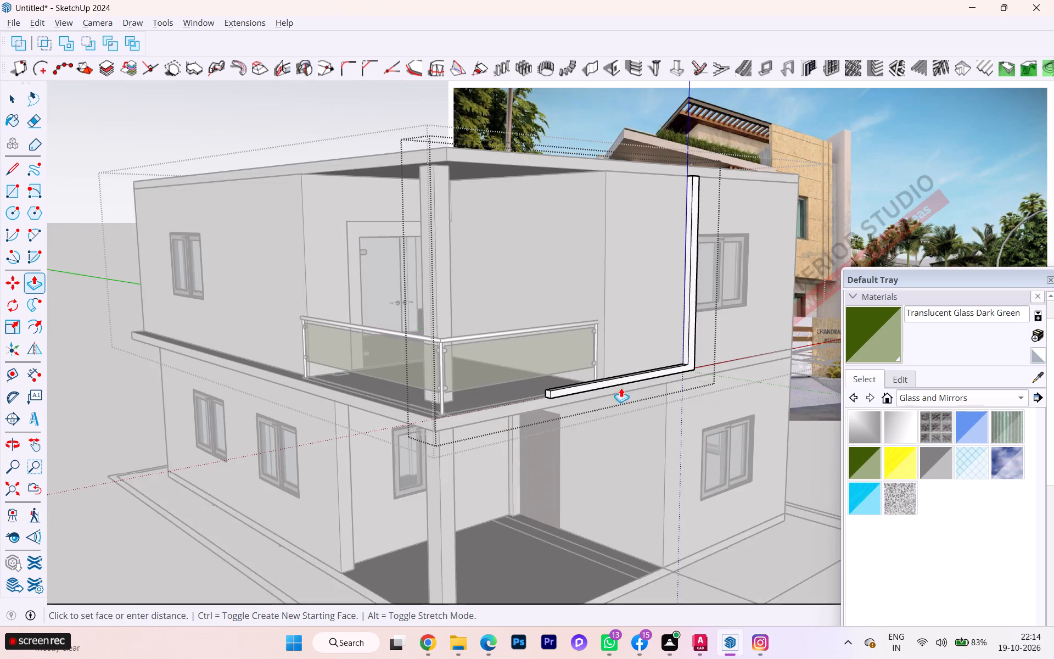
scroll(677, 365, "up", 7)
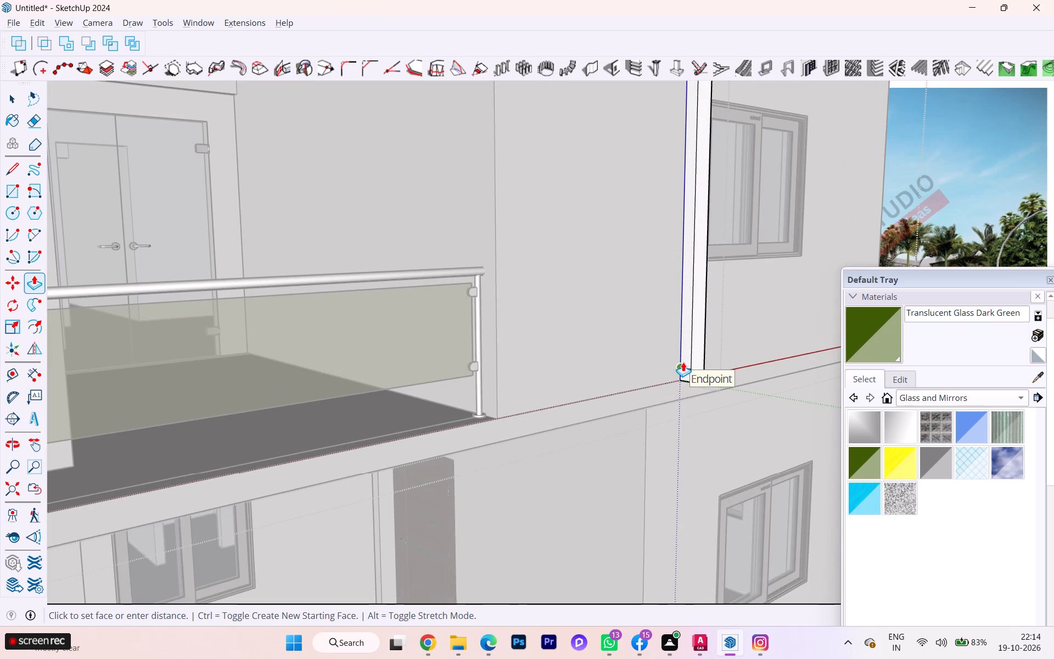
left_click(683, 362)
Push/pull the bottom face of the vertical strip down to the floor slab's lower edge.
middle_click_drag(688, 376, 636, 277)
scroll(638, 275, "up", 4)
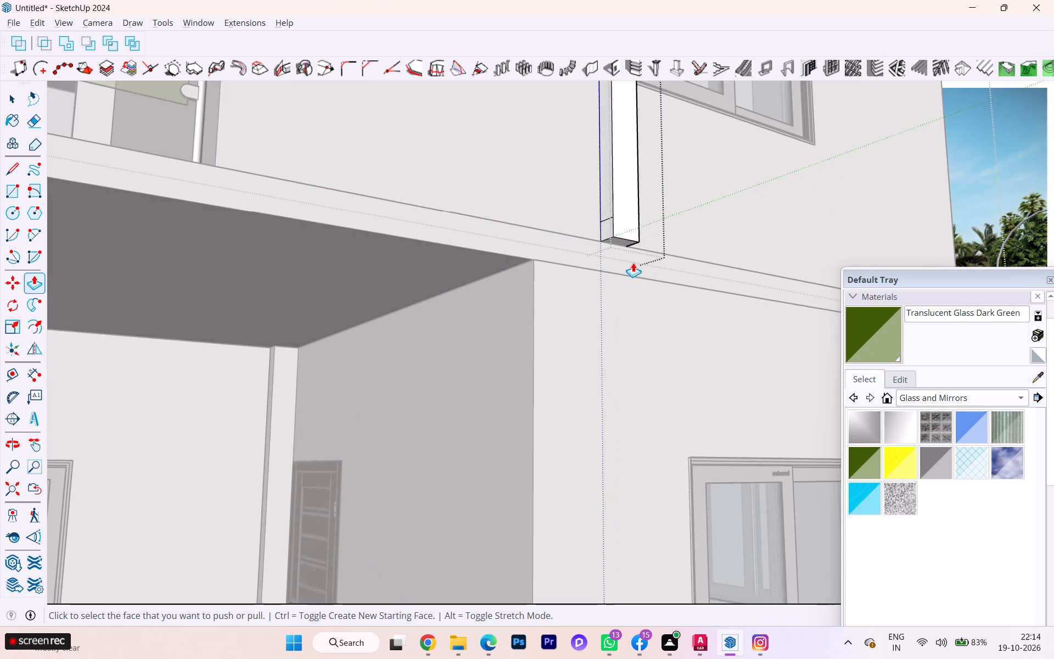
scroll(614, 236, "up", 2)
left_click(616, 245)
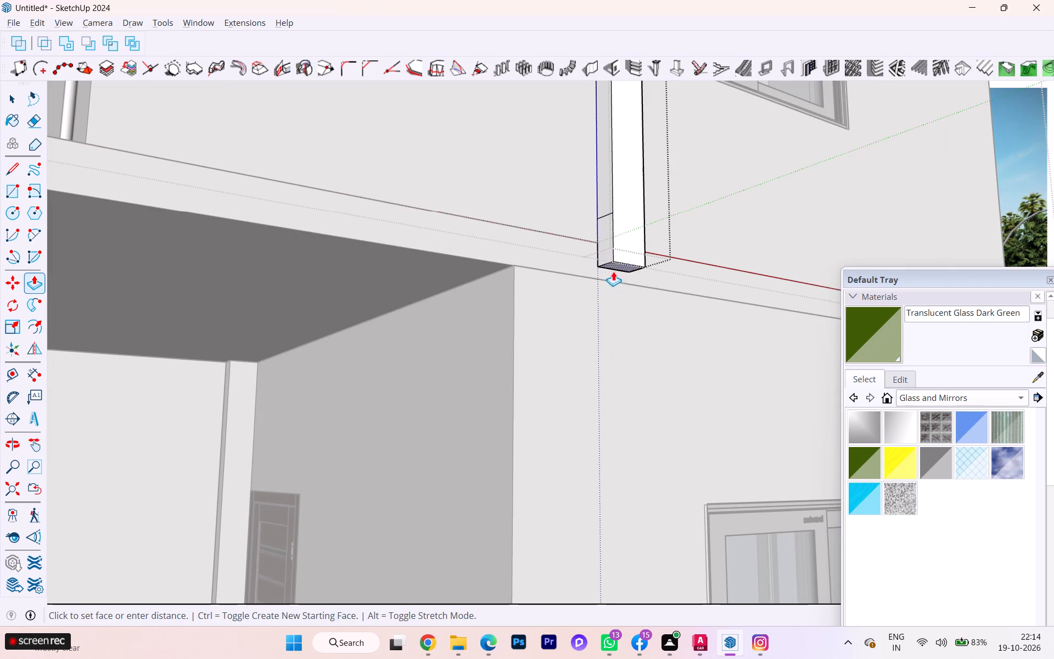
left_click(607, 279)
Push/pull the small lower face on the strip's balcony side along the slab's front edge to the balcony's outer corner.
left_click(605, 263)
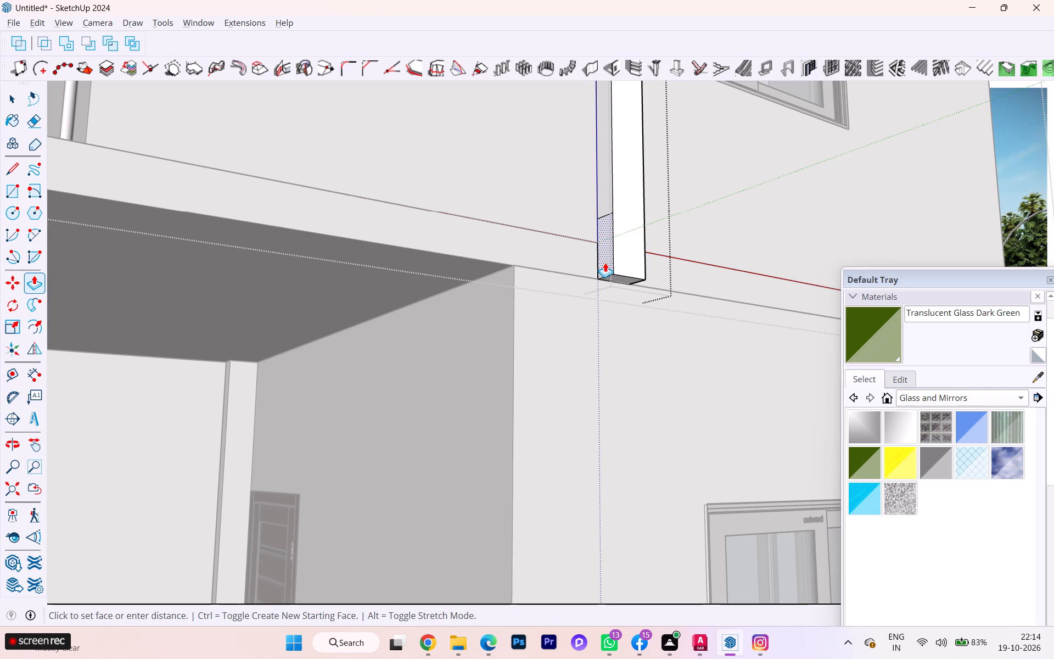
scroll(501, 265, "down", 9)
scroll(509, 270, "up", 4)
scroll(511, 271, "down", 5)
scroll(518, 274, "up", 3)
scroll(518, 274, "down", 5)
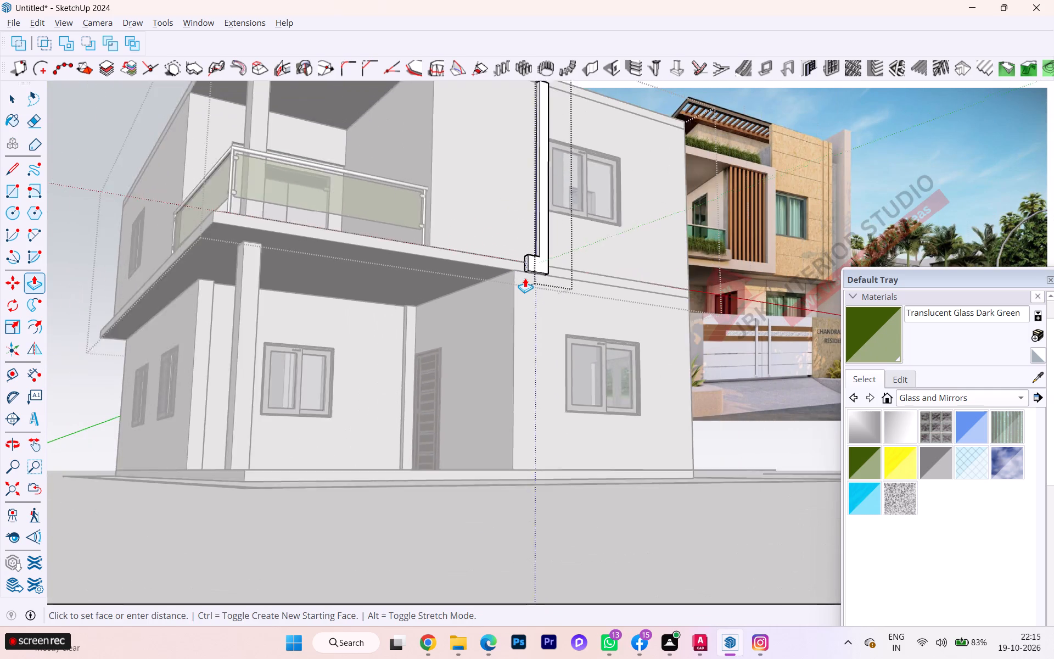
scroll(525, 278, "down", 5)
middle_click_drag(492, 280, 526, 361)
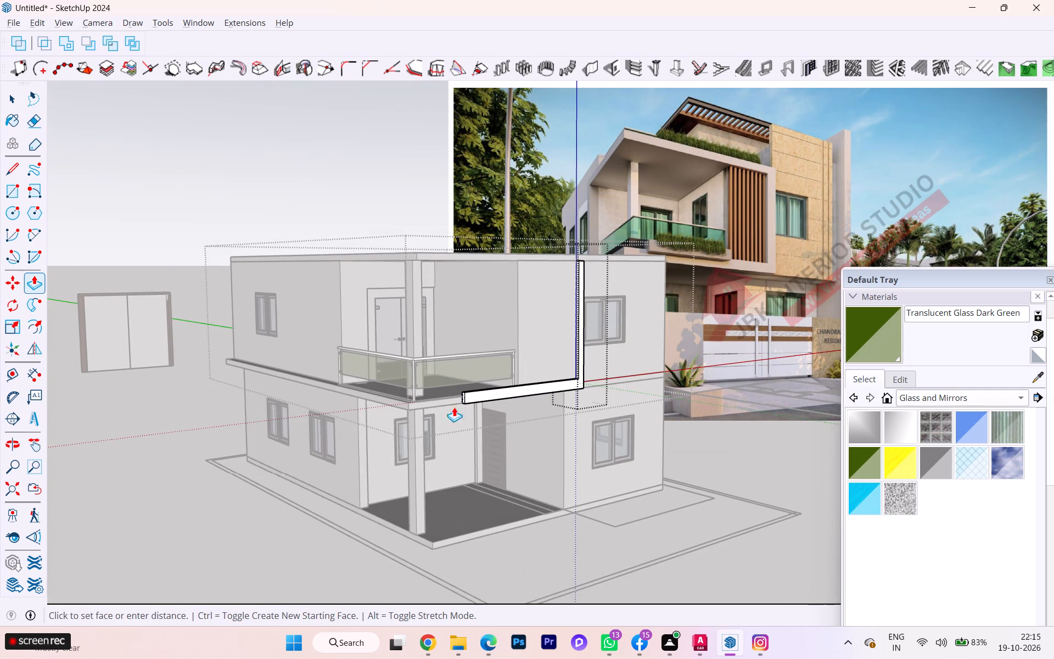
scroll(446, 415, "up", 9)
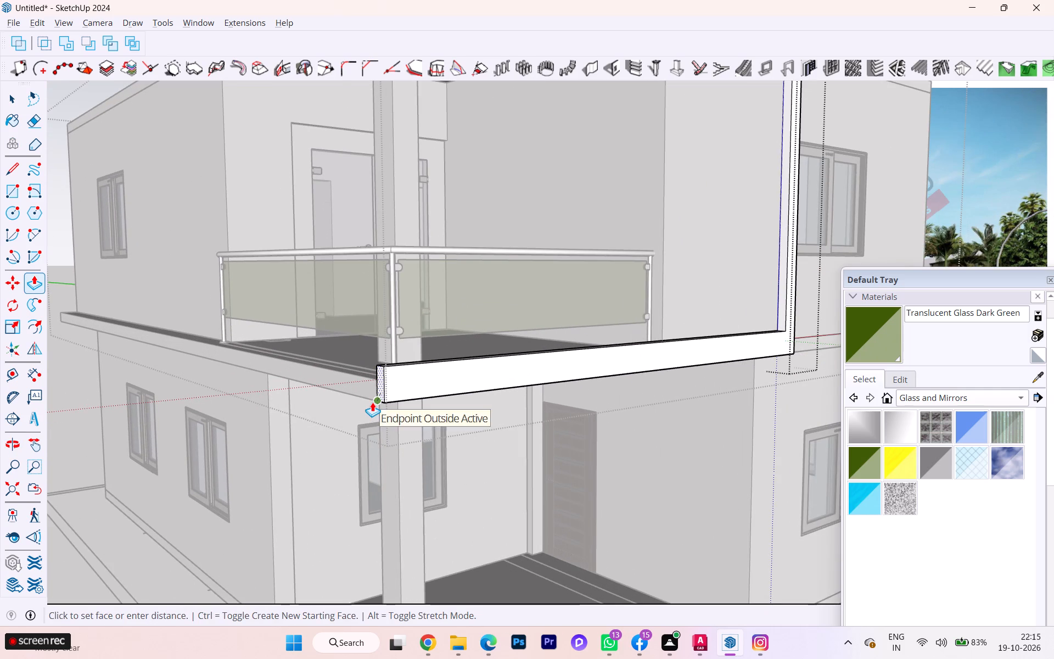
left_click(372, 402)
Push/pull the horizontal arm's end face outward, a short distance past the balcony slab's outer corner.
scroll(252, 400, "down", 6)
scroll(274, 422, "up", 1)
scroll(274, 422, "down", 1)
middle_click_drag(275, 424, 499, 472)
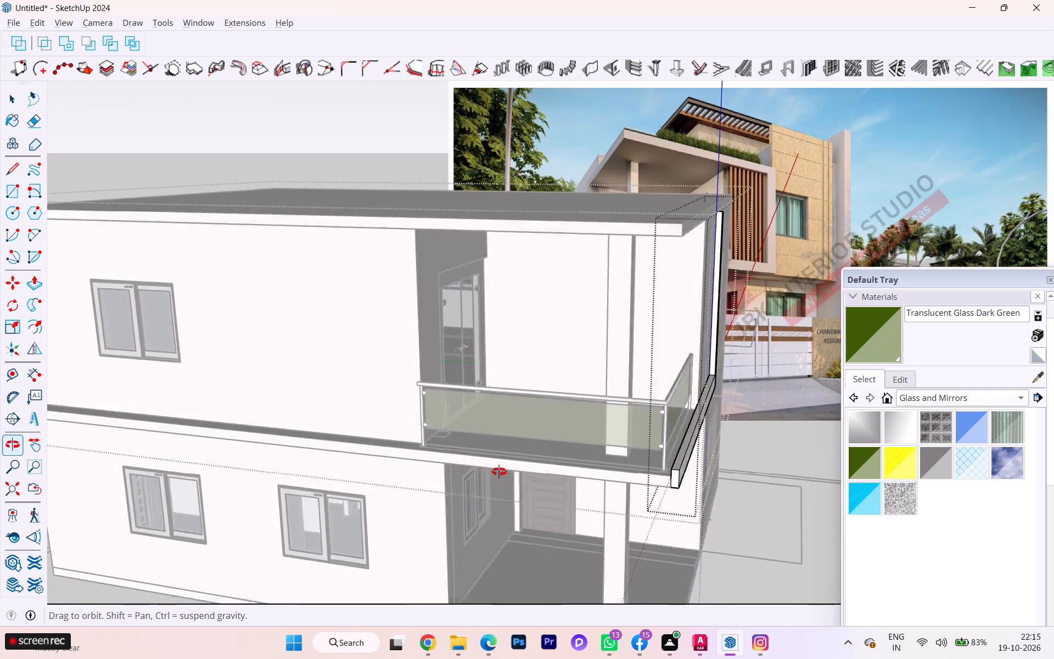
middle_click_drag(499, 472, 509, 474)
scroll(637, 486, "up", 4)
left_click(786, 463)
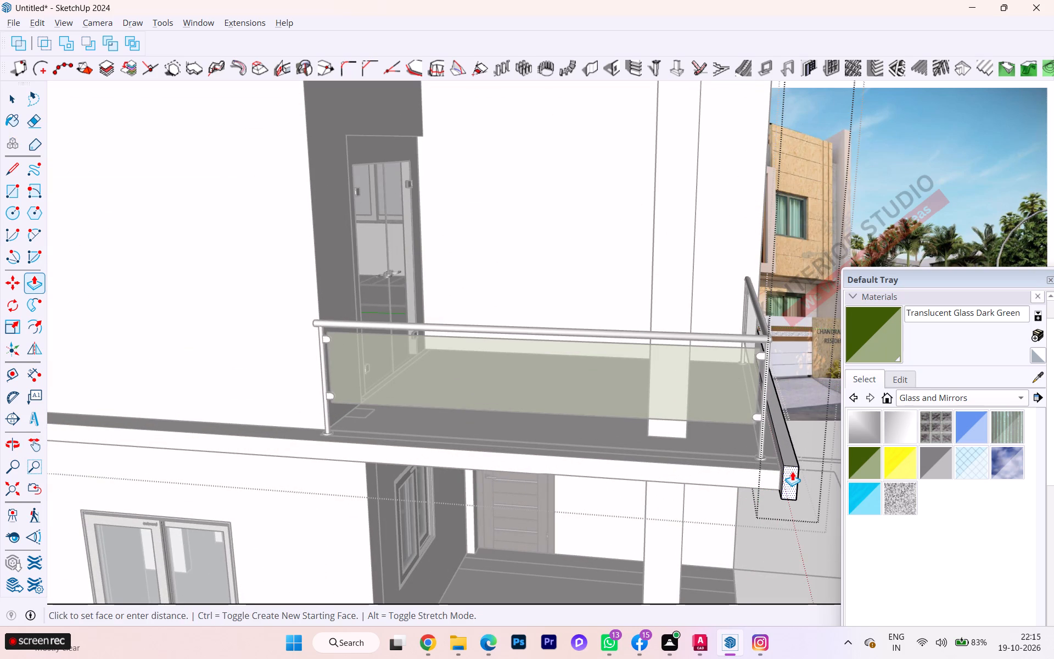
left_click(795, 488)
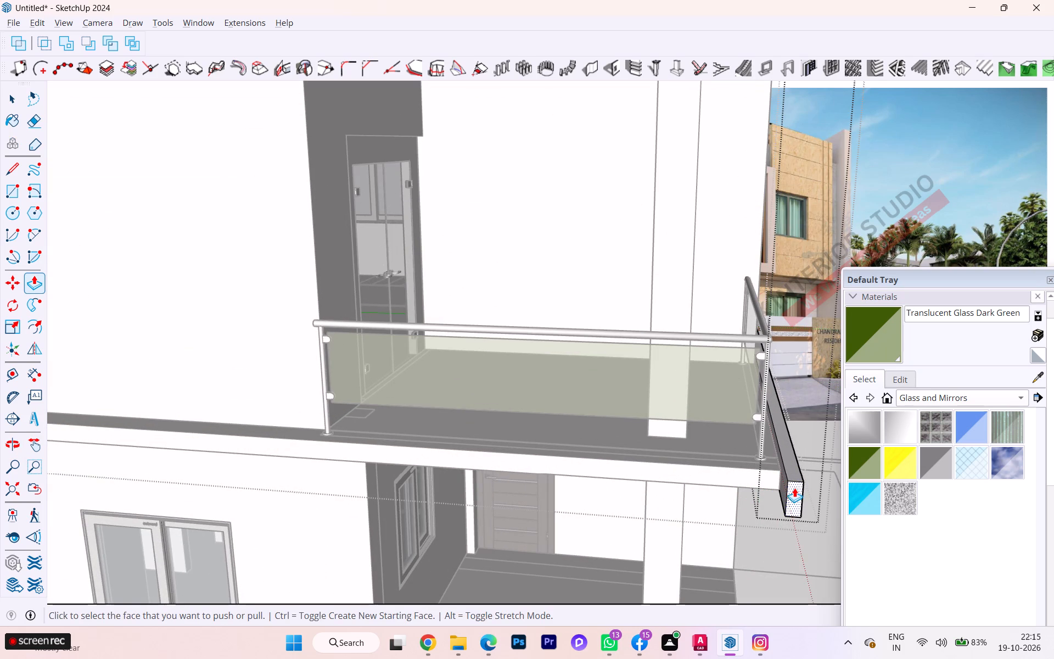
Draw a vertical line on the arm's inner face at the slab's outer corner, separating the overhanging end portion.
middle_click_drag(731, 496, 836, 502)
scroll(479, 494, "down", 3)
scroll(320, 547, "up", 1)
scroll(290, 545, "down", 5)
scroll(171, 507, "down", 2)
middle_click_drag(173, 520, 240, 528)
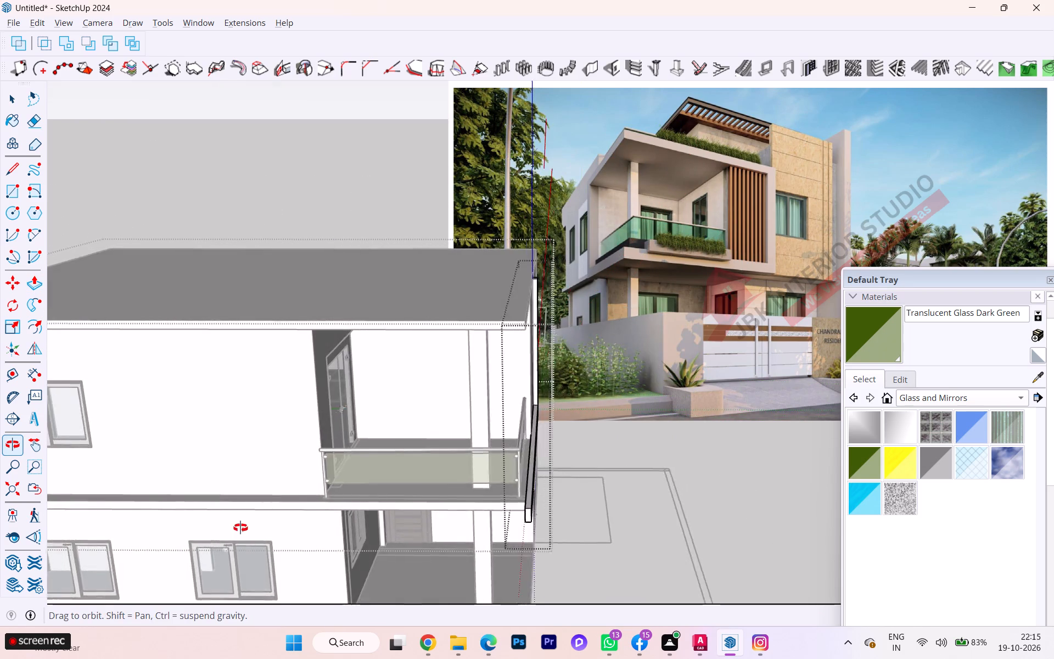
middle_click_drag(240, 528, 413, 507)
scroll(497, 506, "up", 1)
scroll(498, 506, "down", 1)
scroll(509, 510, "up", 2)
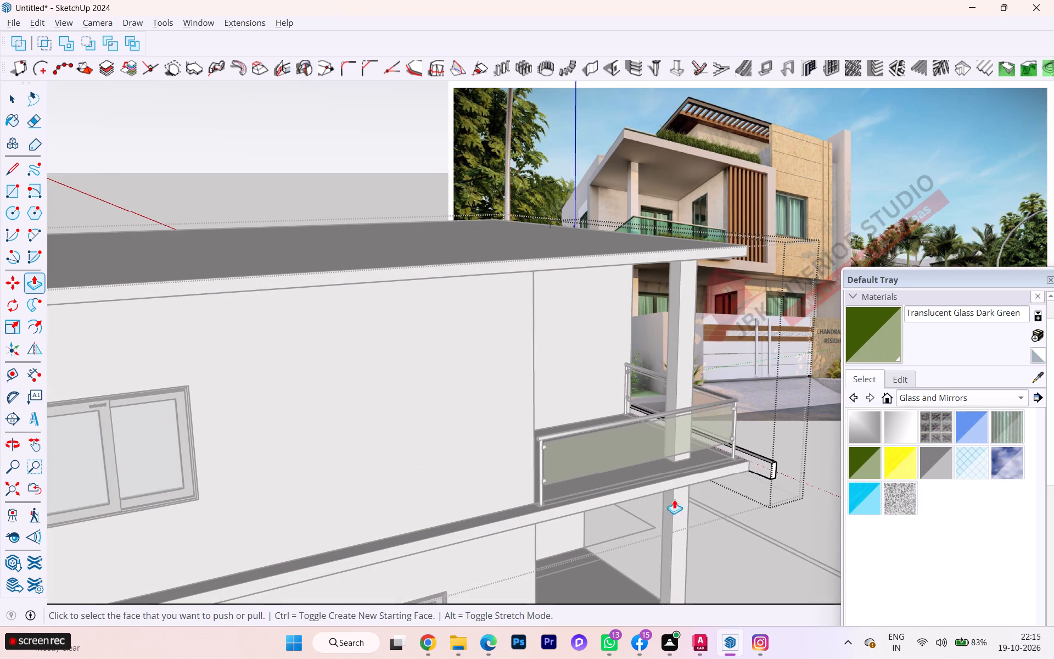
key("l")
scroll(746, 468, "up", 2)
left_click(748, 472)
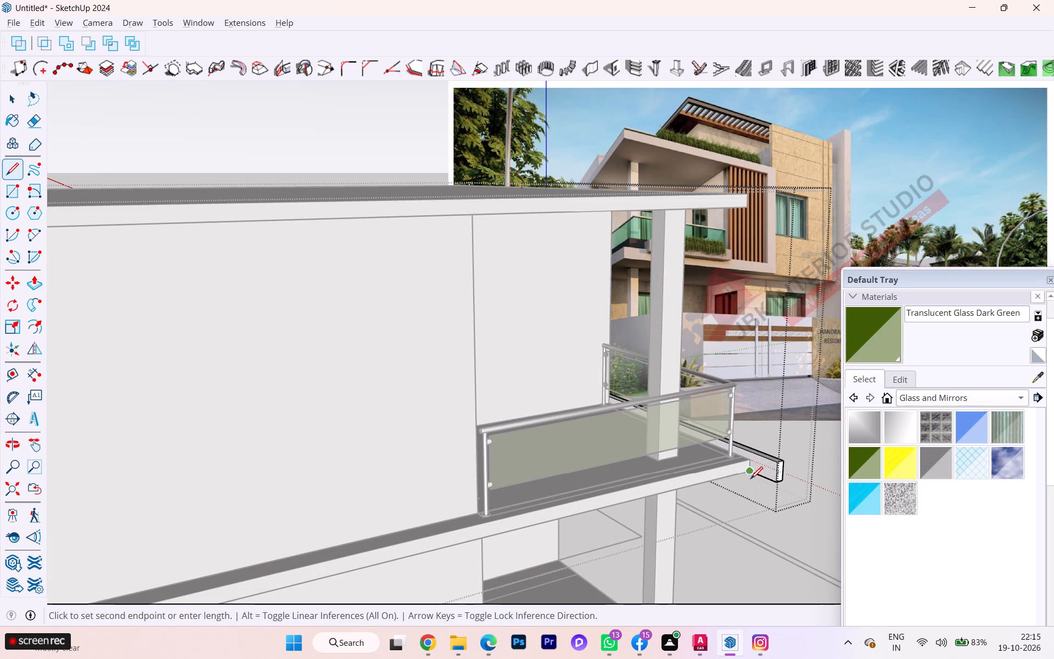
left_click(749, 449)
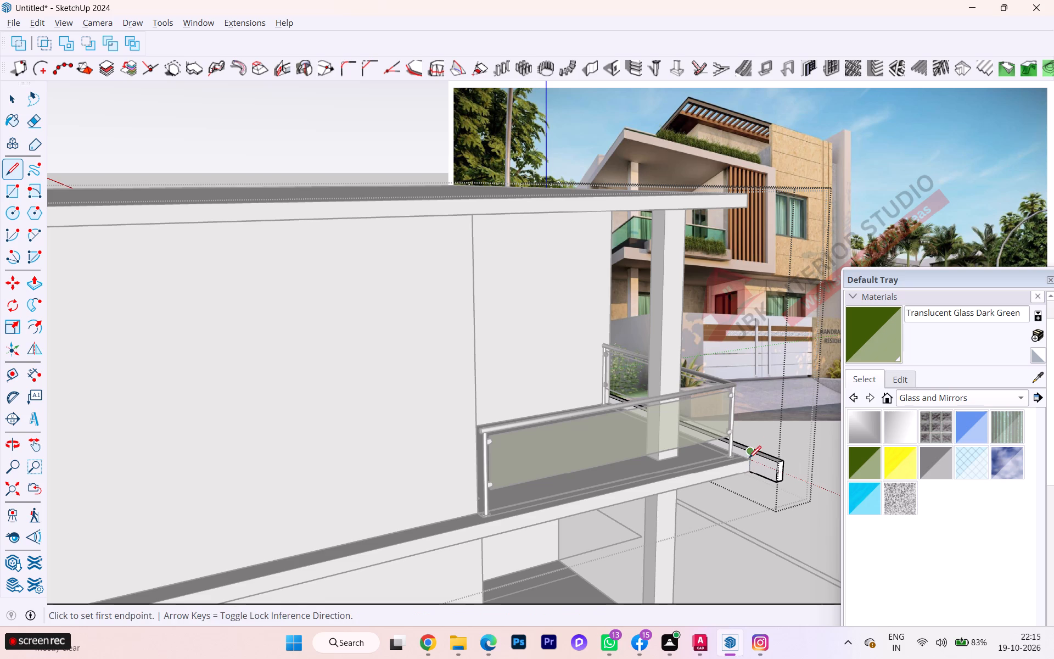
Push/pull the separated end face back along the balcony's side slab edge, slightly past the railing's end at the side wall.
key("space")
left_click(755, 466)
key("p")
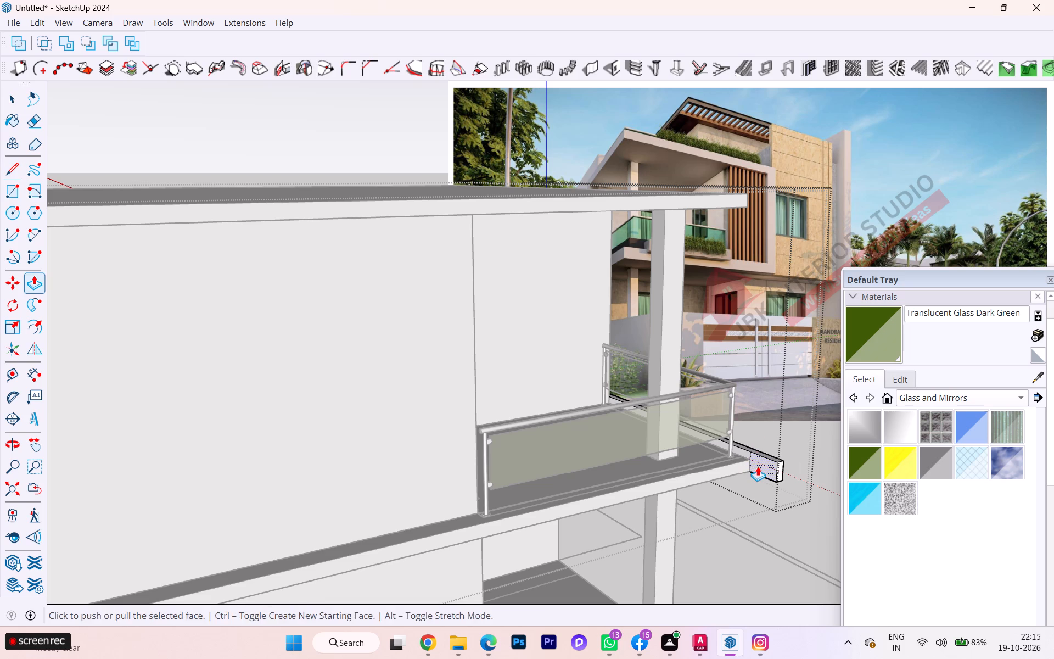
left_click(758, 466)
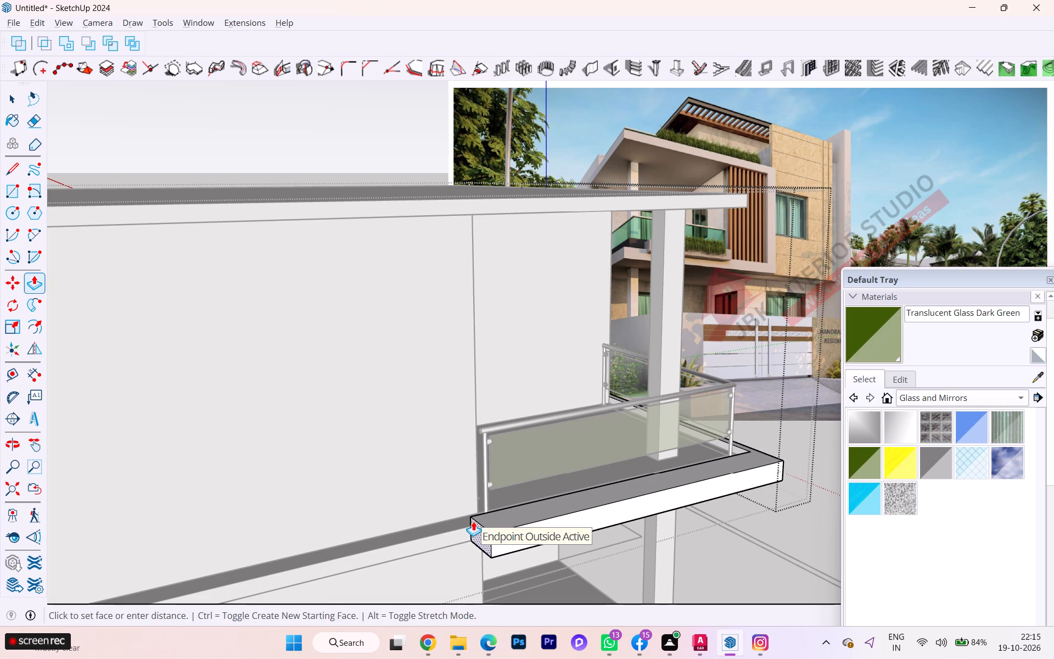
scroll(473, 521, "down", 3)
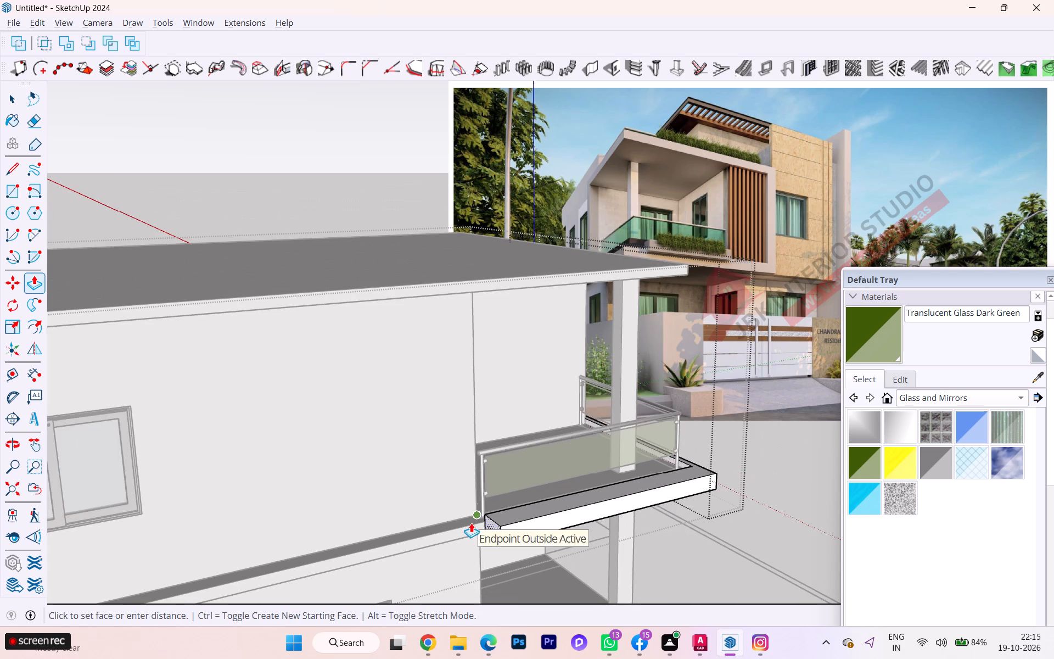
scroll(471, 523, "down", 3)
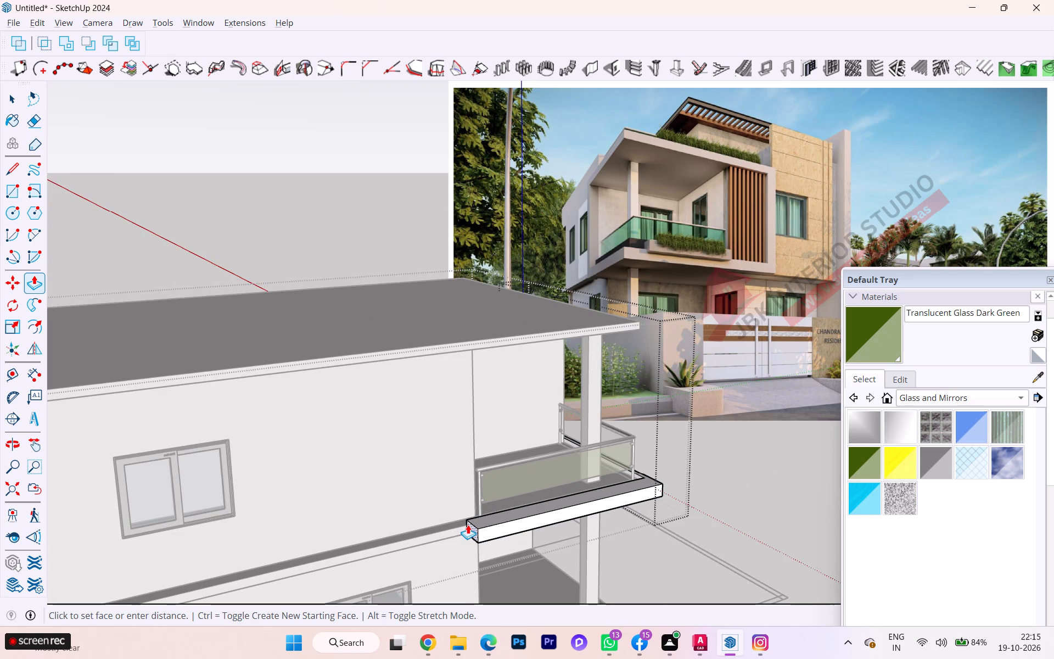
left_click(457, 526)
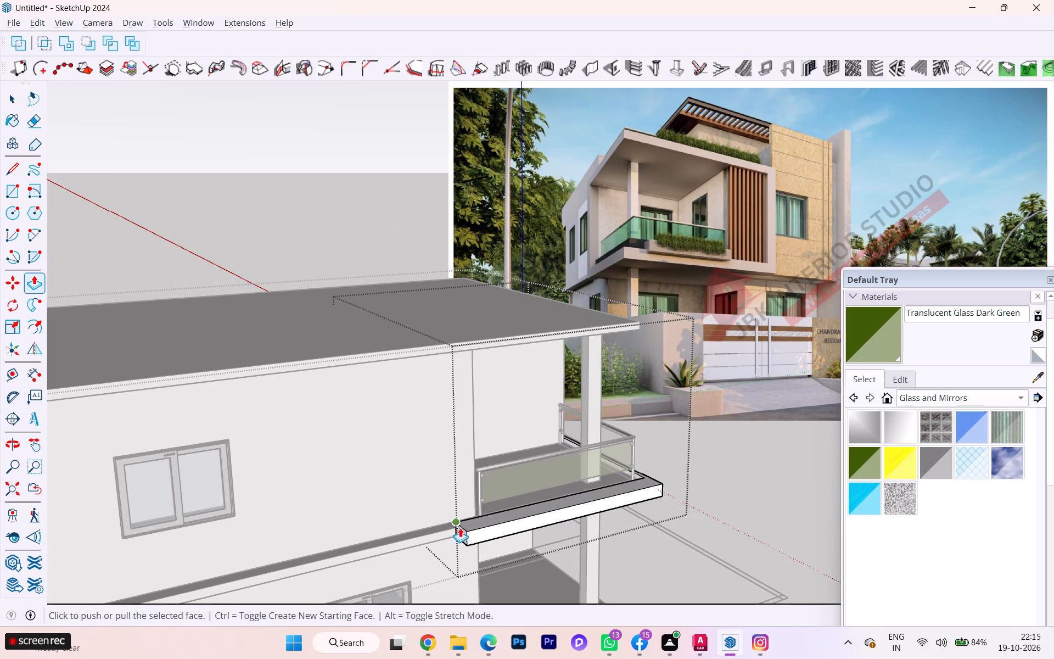
Push/pull the side arm's outer face inward toward the balcony slab to make the arm narrower.
key("space")
scroll(466, 525, "up", 2)
scroll(482, 527, "down", 1)
middle_click_drag(483, 526, 137, 481)
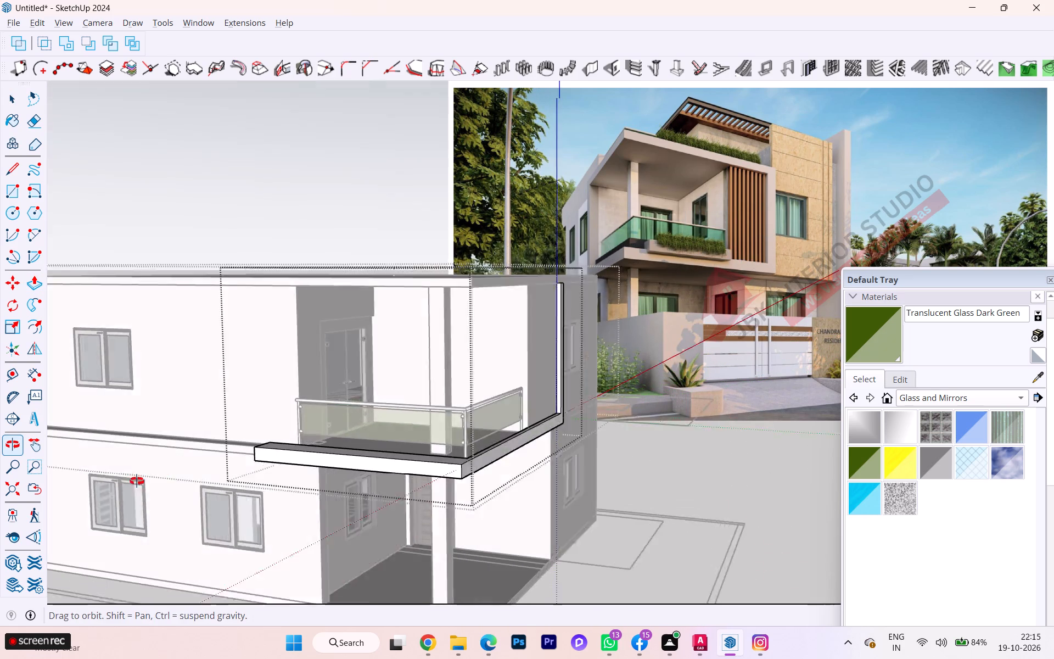
middle_click_drag(137, 481, 133, 481)
scroll(337, 483, "down", 2)
middle_click_drag(323, 490, 237, 501)
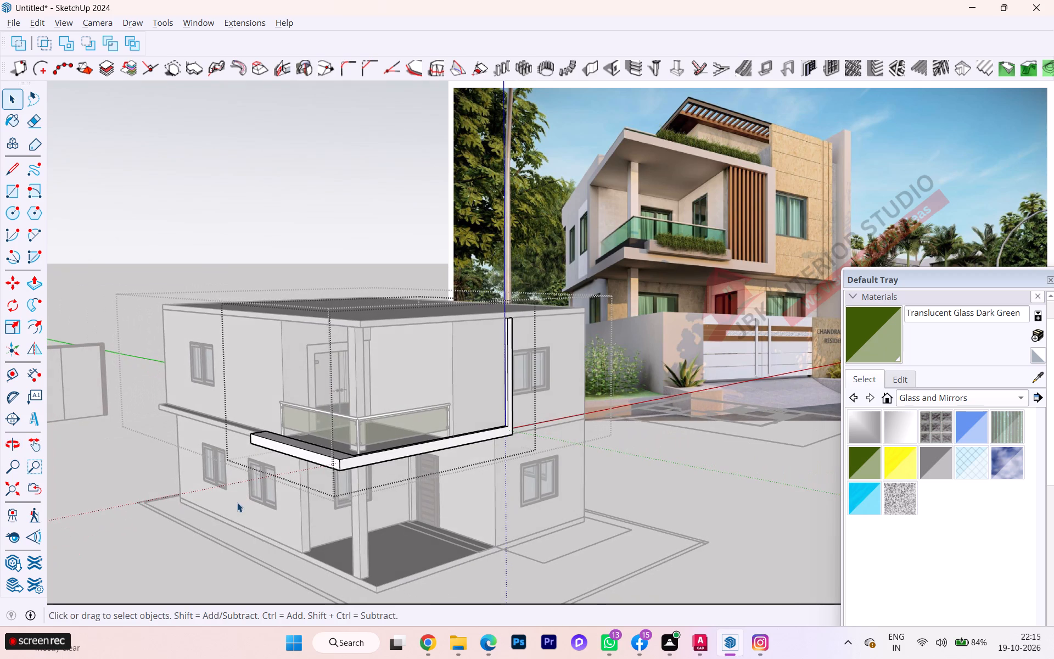
scroll(235, 502, "up", 5)
middle_click_drag(341, 503, 257, 552)
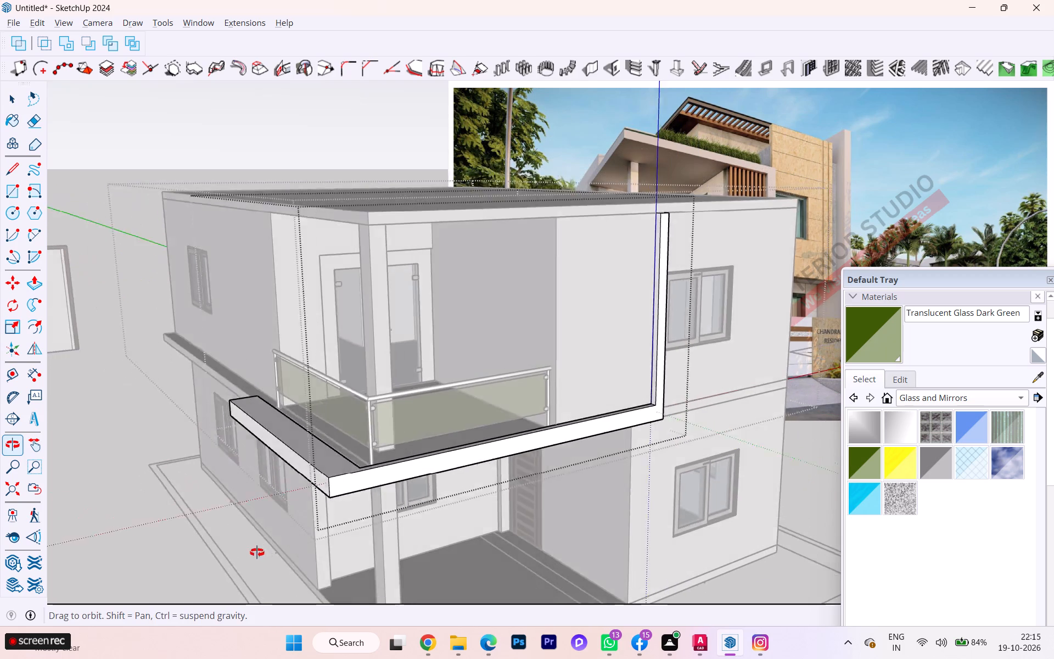
middle_click_drag(257, 552, 237, 558)
scroll(230, 511, "down", 1)
middle_click_drag(234, 509, 394, 526)
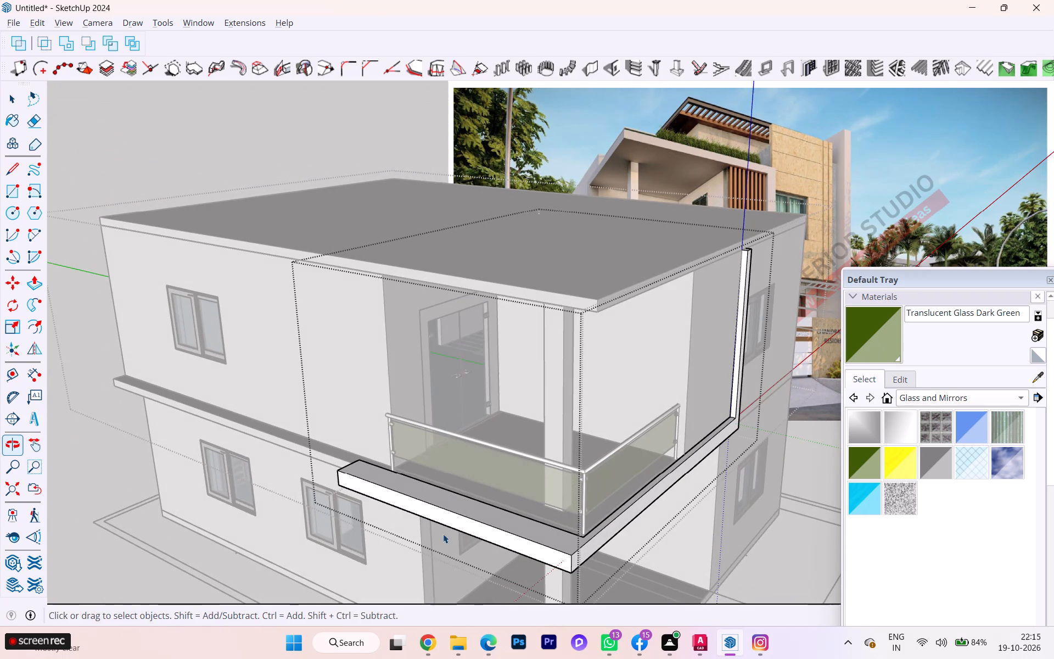
left_click(491, 533)
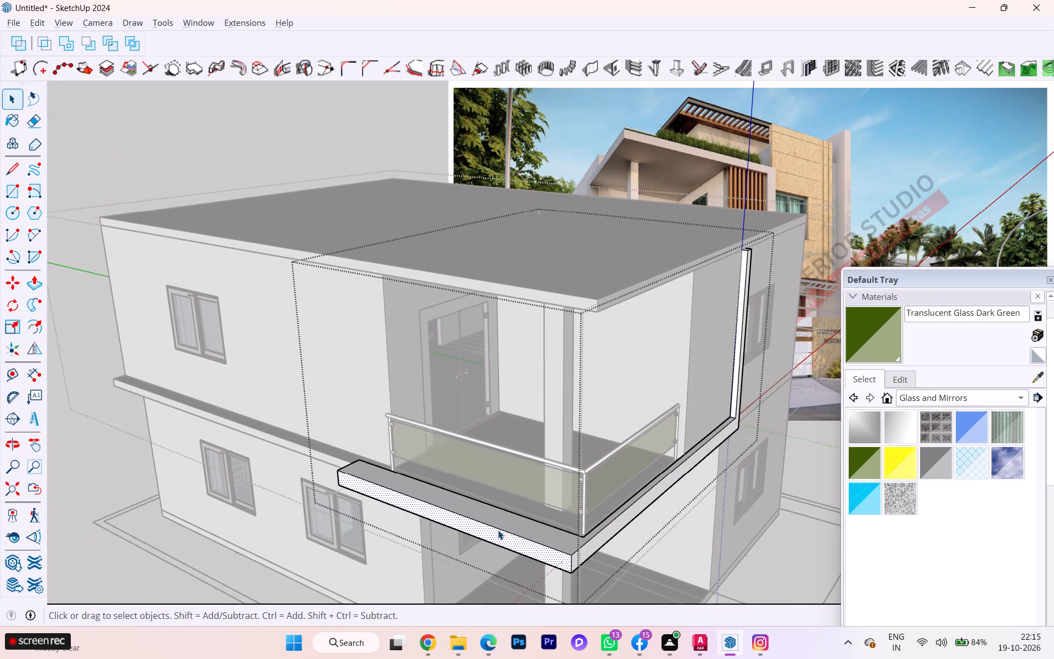
left_click(503, 527)
key("p")
left_click(503, 534)
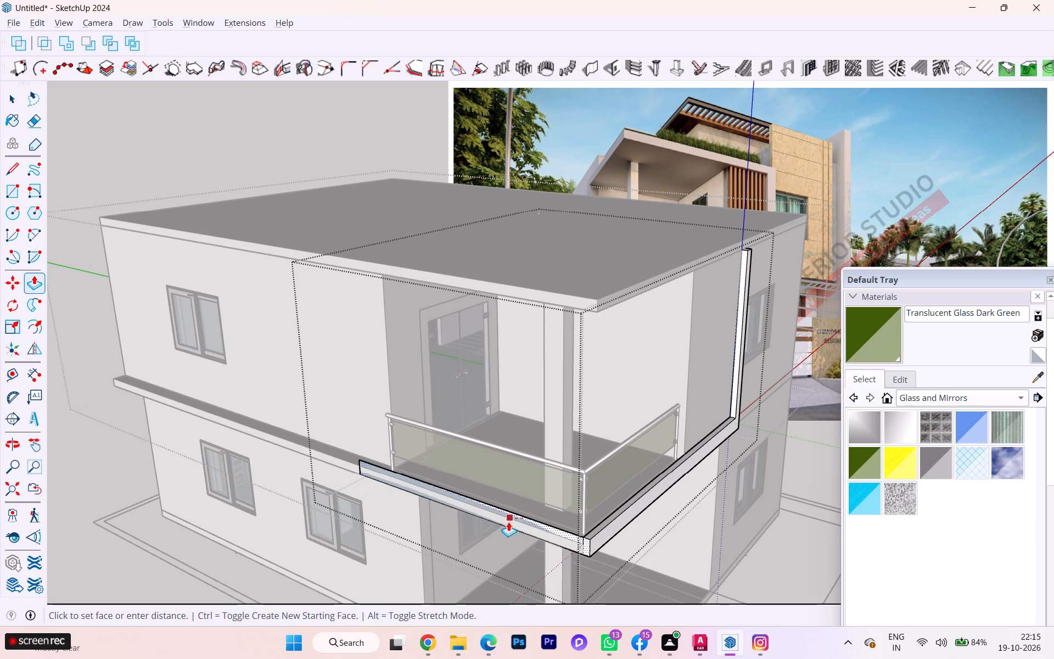
left_click(511, 521)
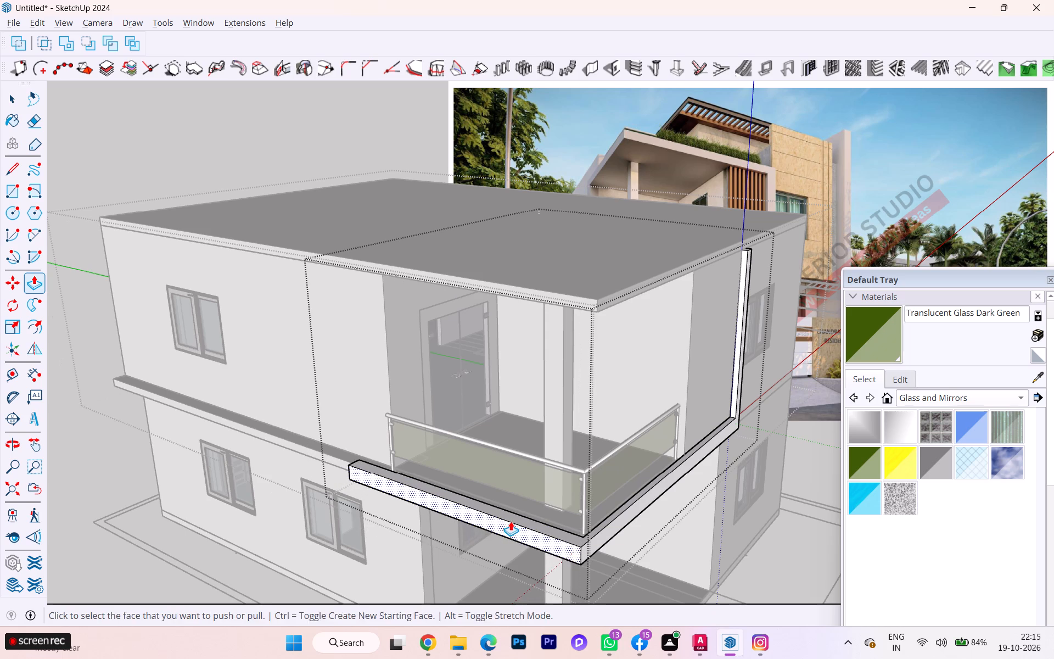
key("space")
Push/pull the vertical strip's inner side face by 2 inches toward the balcony to widen the strip.
scroll(548, 540, "down", 2)
middle_click_drag(549, 539, 693, 568)
scroll(732, 554, "up", 2)
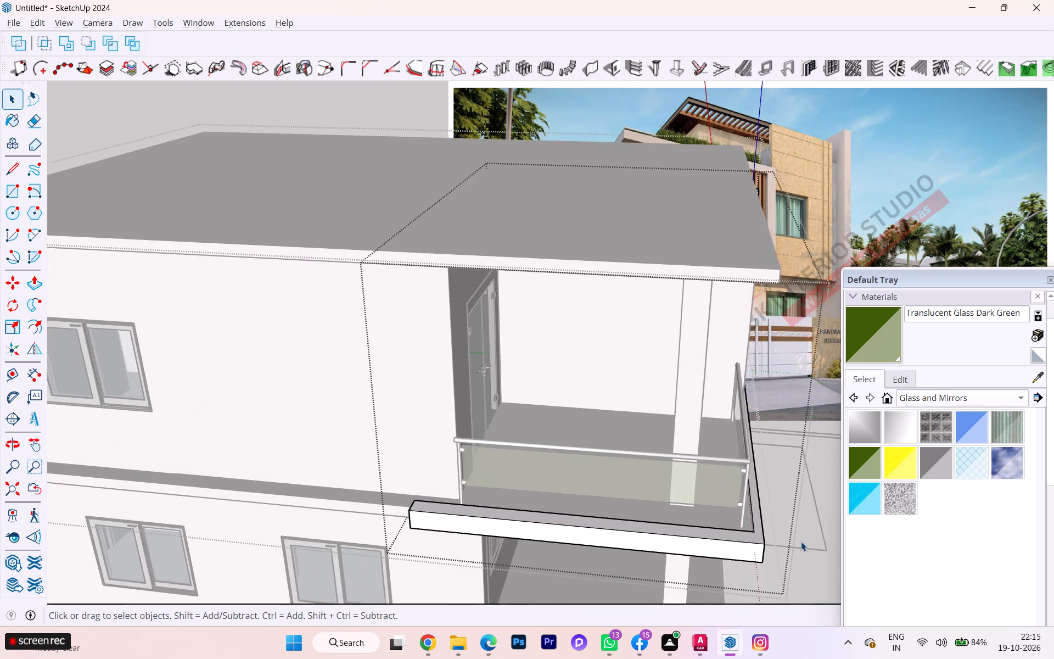
scroll(801, 541, "up", 4)
scroll(807, 539, "down", 3)
scroll(807, 539, "up", 6)
middle_click_drag(723, 552, 421, 563)
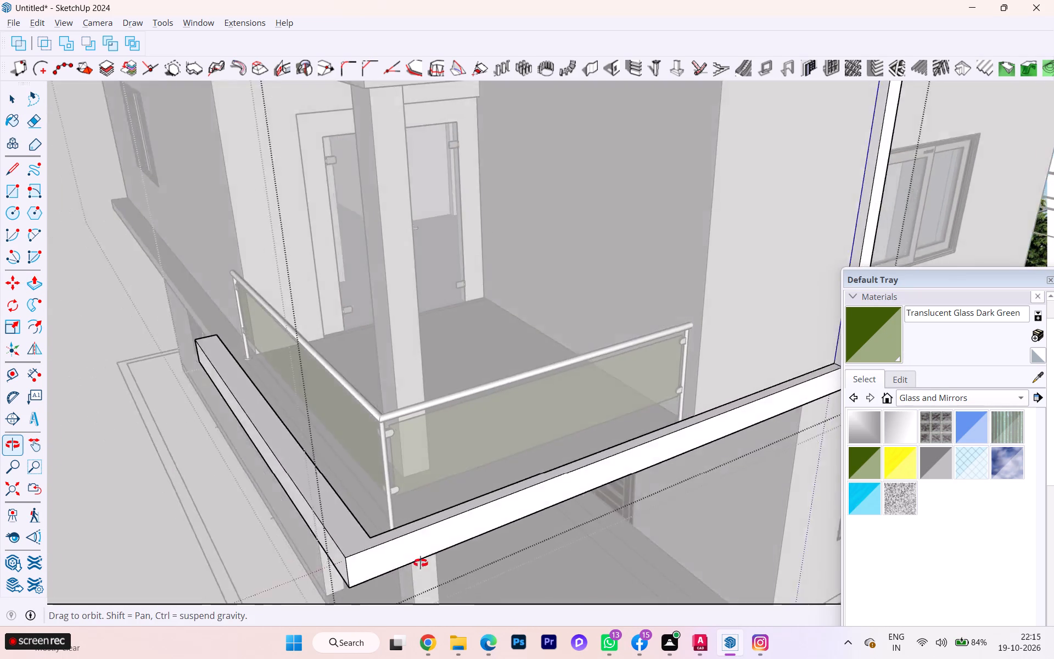
middle_click_drag(421, 563, 390, 555)
scroll(380, 527, "down", 2)
scroll(363, 520, "up", 1)
scroll(349, 515, "down", 2)
scroll(266, 510, "down", 3)
middle_click_drag(338, 509, 229, 468)
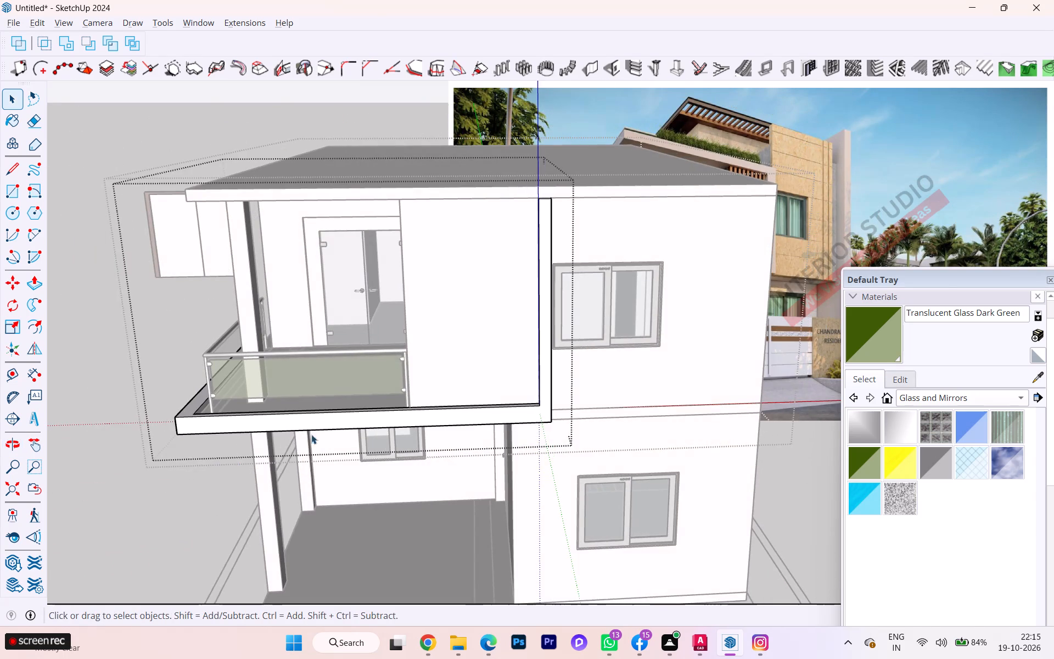
scroll(455, 345, "up", 1)
scroll(521, 317, "up", 3)
scroll(561, 351, "down", 2)
middle_click_drag(556, 353, 629, 372)
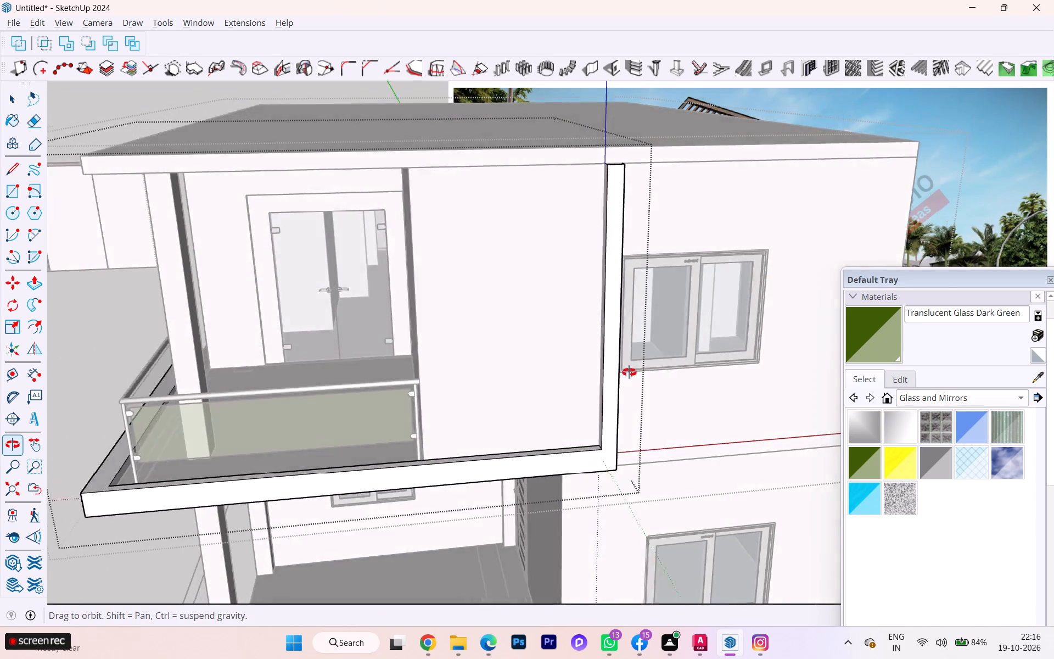
middle_click_drag(629, 372, 553, 397)
scroll(629, 364, "up", 7)
middle_click_drag(665, 377, 666, 377)
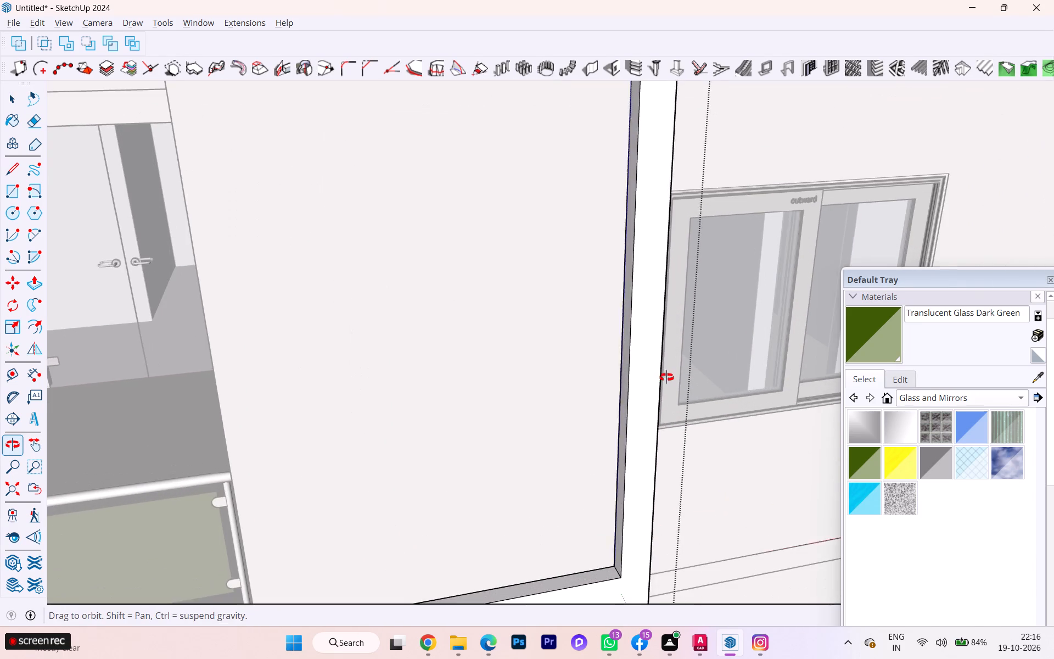
middle_click_drag(666, 377, 738, 387)
left_click(717, 382)
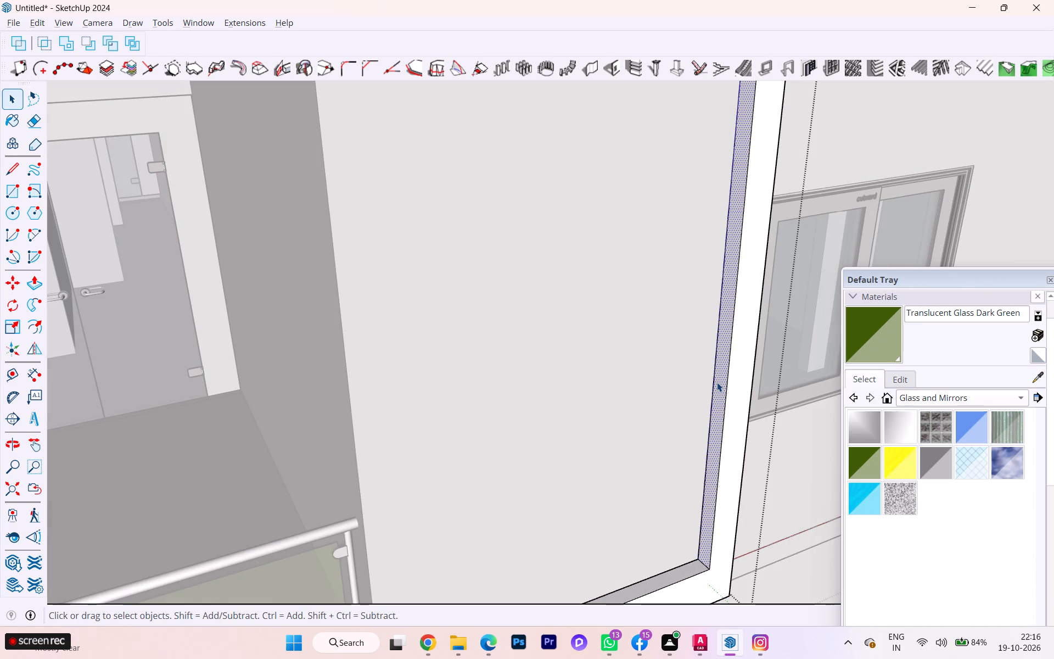
key("p")
left_click(717, 382)
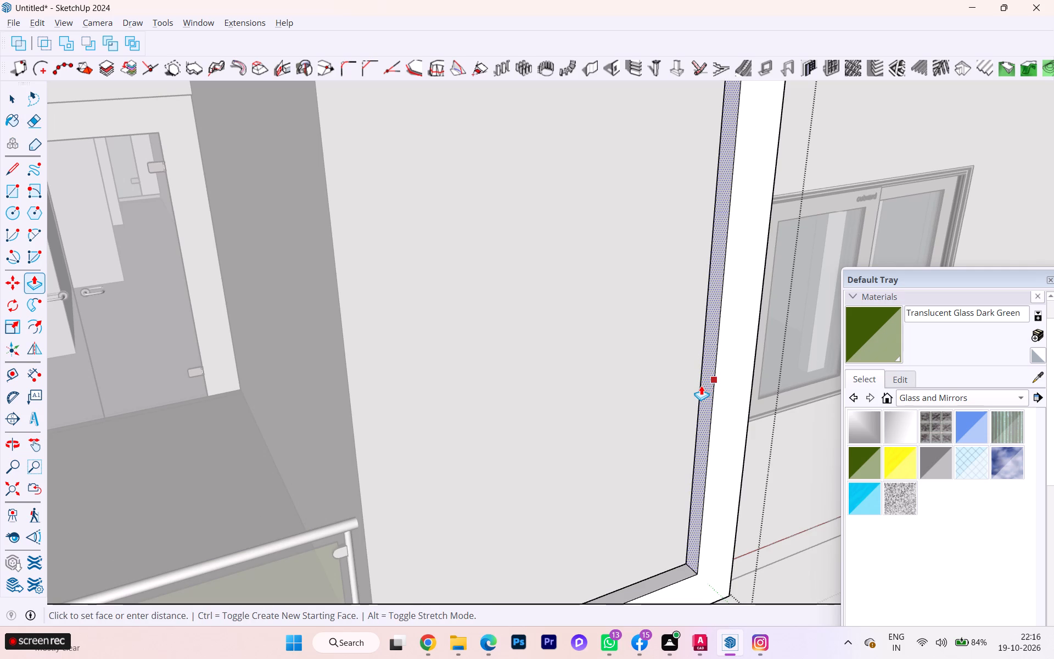
key("2")
key("Return")
Measure the height of the front strip's face near its corner with the vertical strip, using the Dimension tool.
scroll(604, 368, "down", 2)
scroll(595, 368, "up", 2)
scroll(595, 368, "down", 2)
scroll(585, 460, "down", 1)
middle_click_drag(581, 465, 529, 390)
scroll(514, 450, "up", 3)
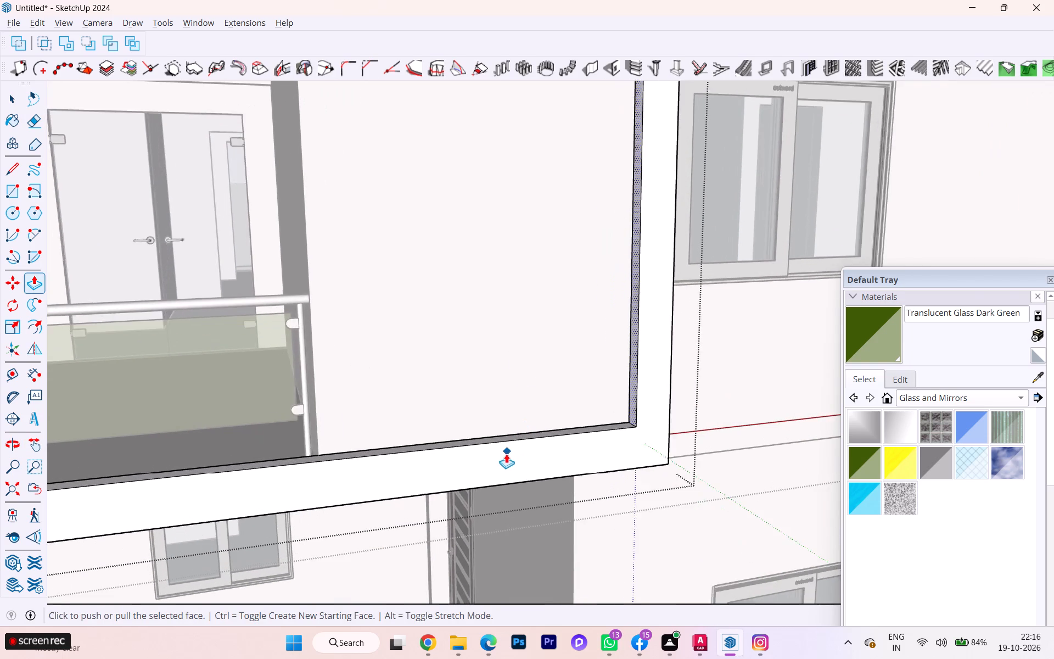
scroll(506, 456, "up", 2)
key("space")
left_click(39, 382)
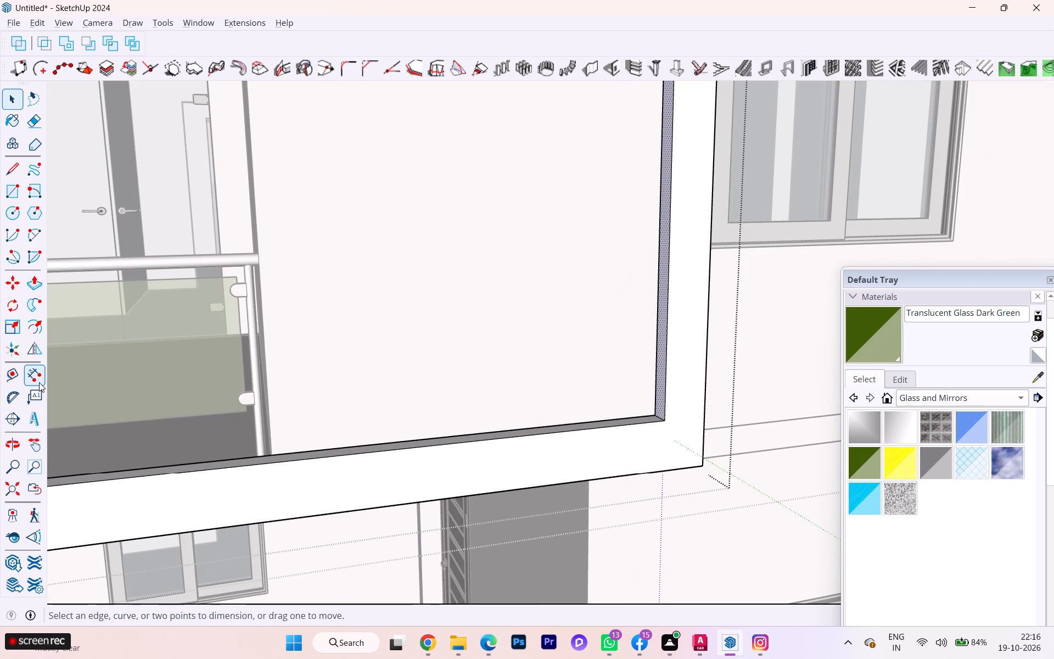
left_click(667, 420)
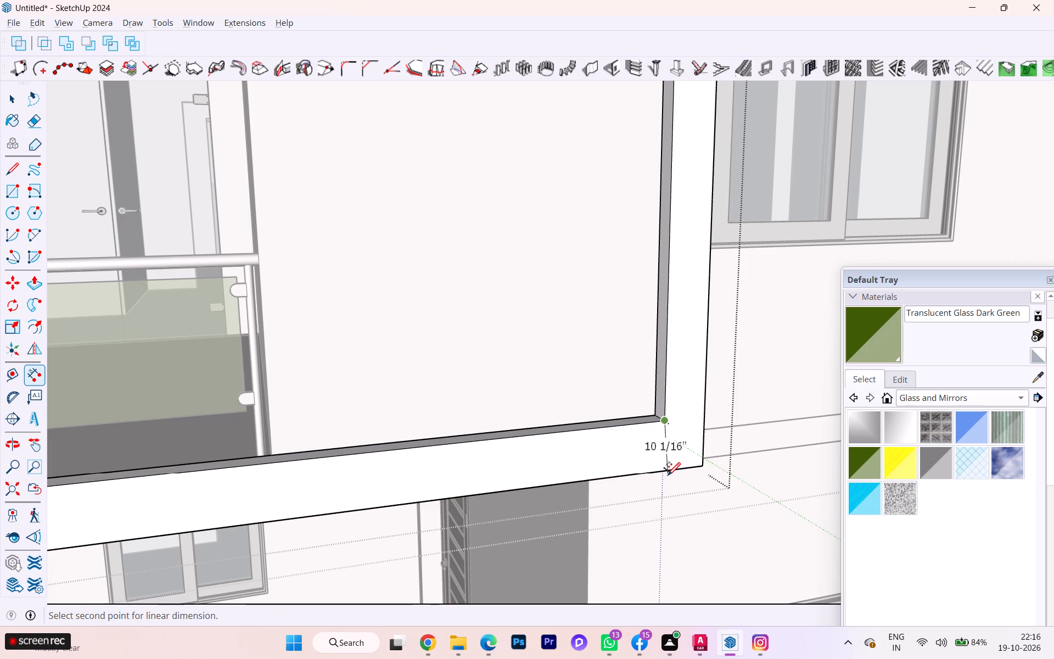
left_click(660, 472)
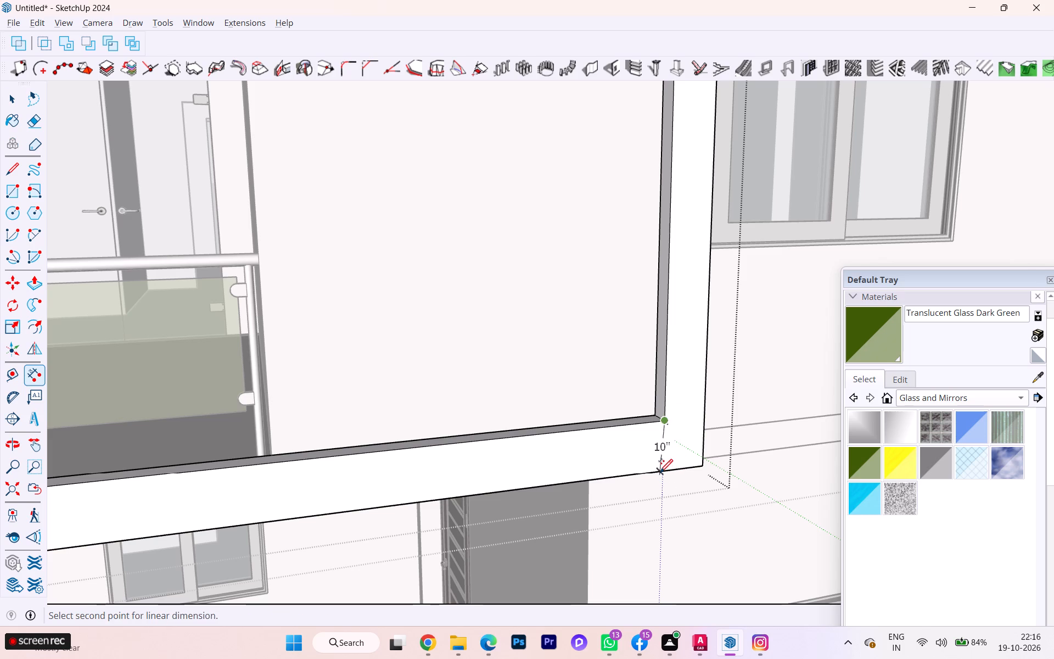
key("space")
Push/pull the top face of the horizontal strip down by 4 inches to make the strip thinner.
middle_click_drag(602, 435, 599, 487)
left_click(588, 487)
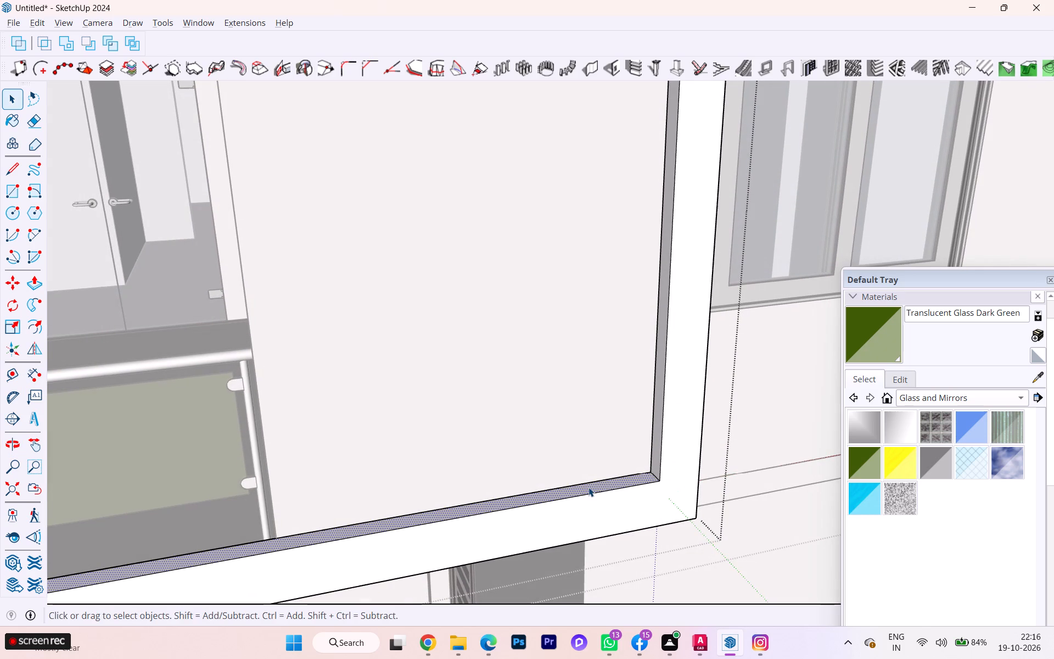
key("p")
left_click(588, 487)
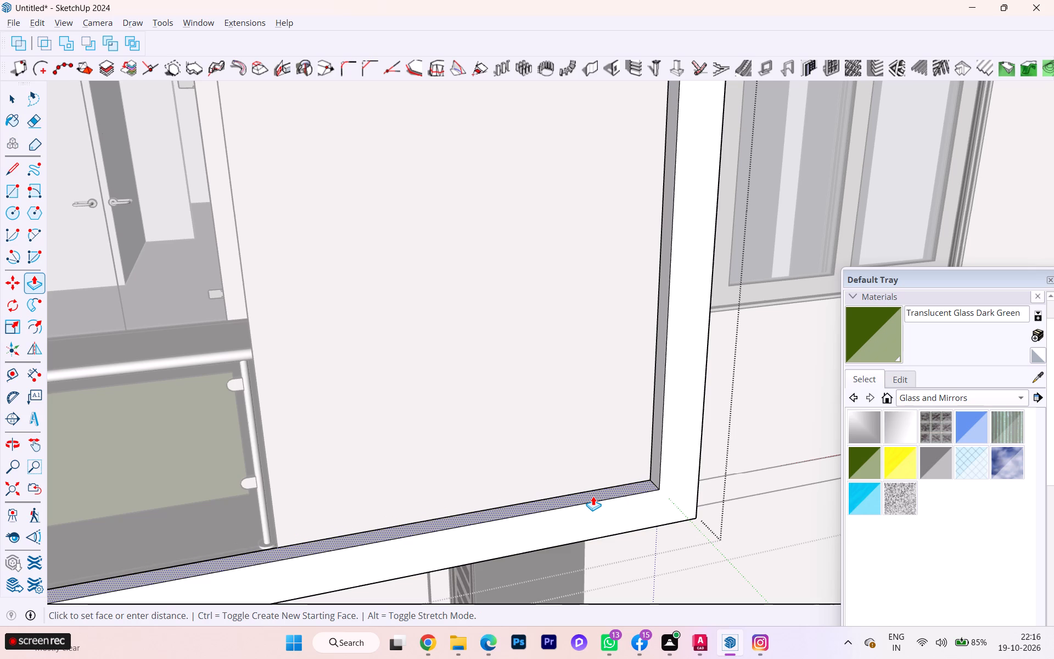
key("4")
key("Return")
key("space")
Push/pull the top face of the horizontal strip back up by 2 inches.
scroll(592, 480, "down", 2)
middle_click_drag(592, 479, 585, 475)
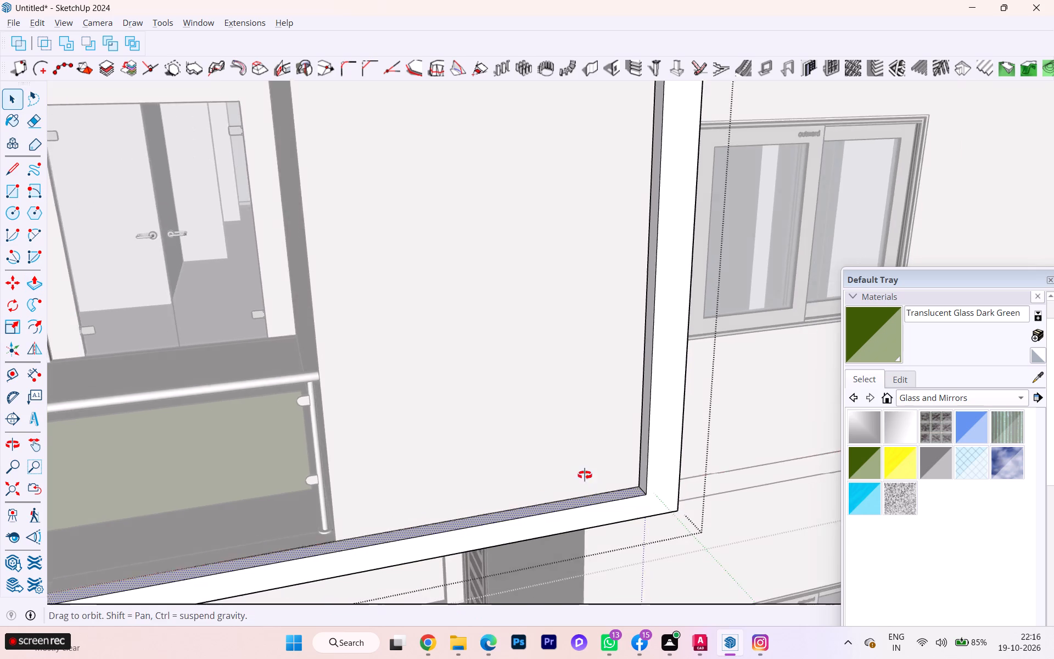
middle_click_drag(585, 475, 550, 419)
scroll(539, 431, "up", 3)
scroll(536, 438, "down", 2)
middle_click_drag(536, 440, 558, 502)
scroll(559, 505, "up", 2)
scroll(559, 505, "down", 2)
scroll(559, 505, "up", 2)
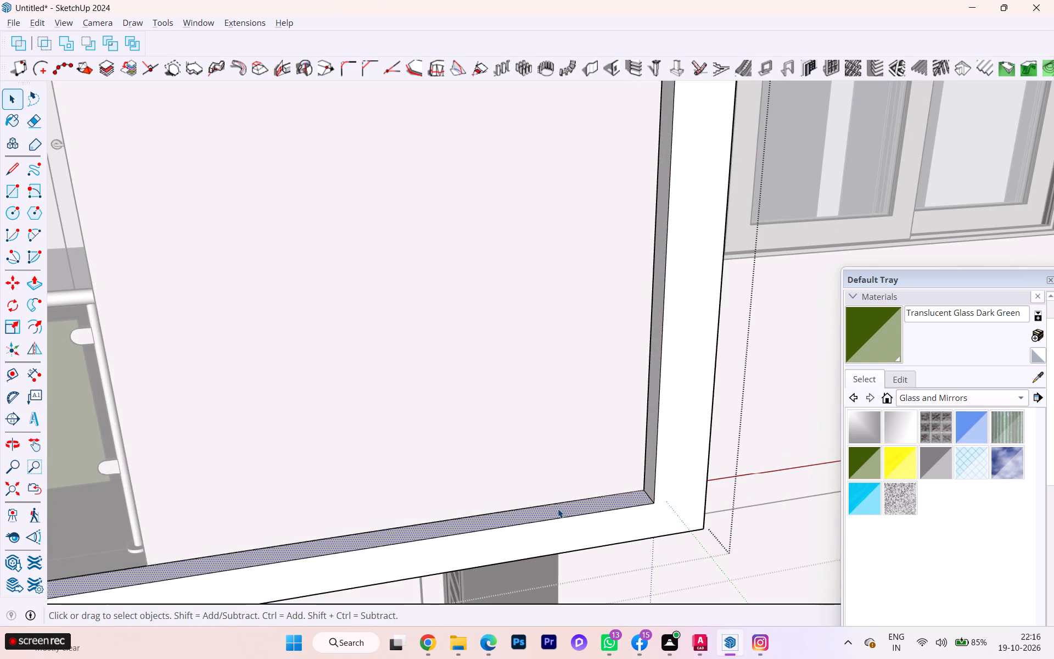
key("p")
left_click(558, 509)
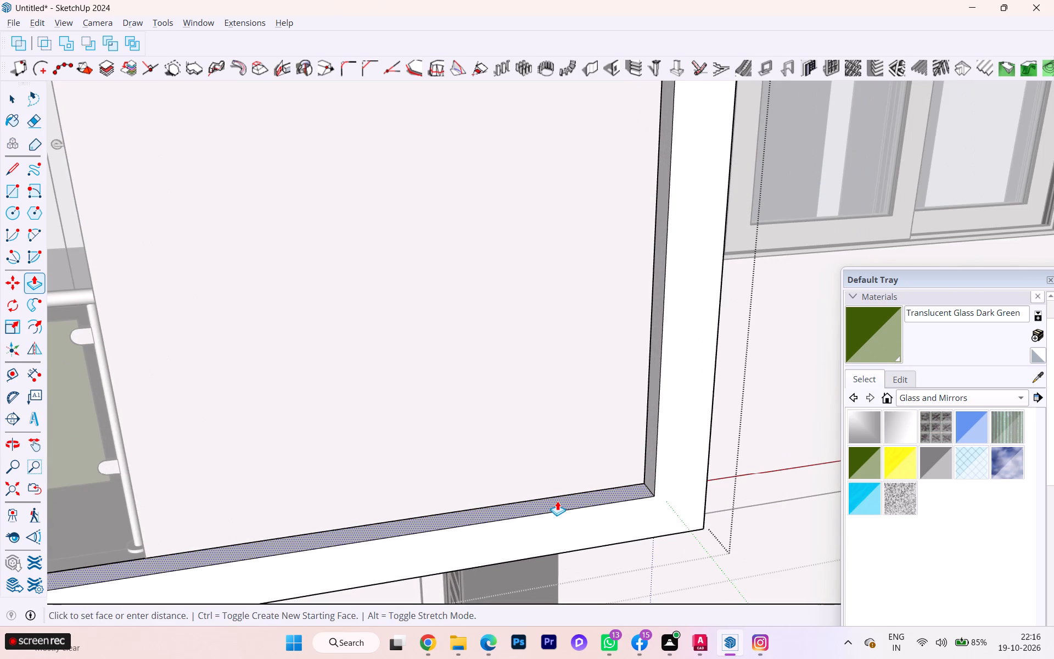
key("2")
key("Return")
scroll(572, 444, "down", 2)
scroll(568, 442, "up", 1)
scroll(567, 441, "down", 3)
key("space")
Examine the proportions of the frame strip around the balcony from several angles against the exterior reference image.
scroll(564, 440, "down", 2)
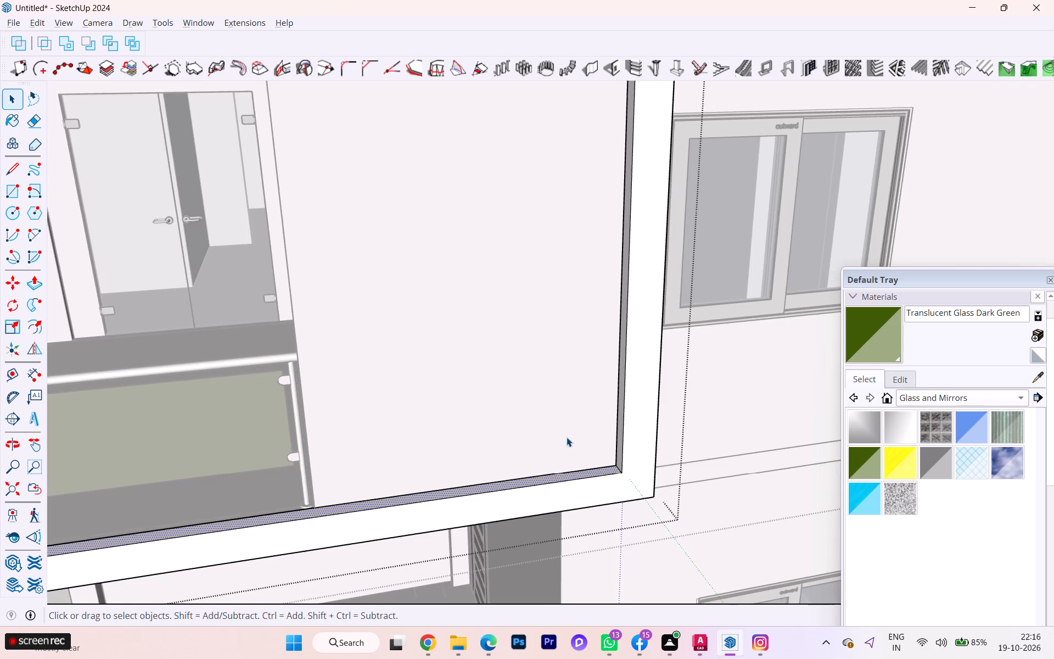
scroll(567, 437, "up", 1)
scroll(567, 437, "down", 1)
scroll(567, 437, "up", 2)
scroll(567, 437, "down", 5)
middle_click_drag(554, 420, 562, 326)
scroll(514, 362, "down", 2)
scroll(512, 366, "up", 2)
scroll(512, 366, "down", 6)
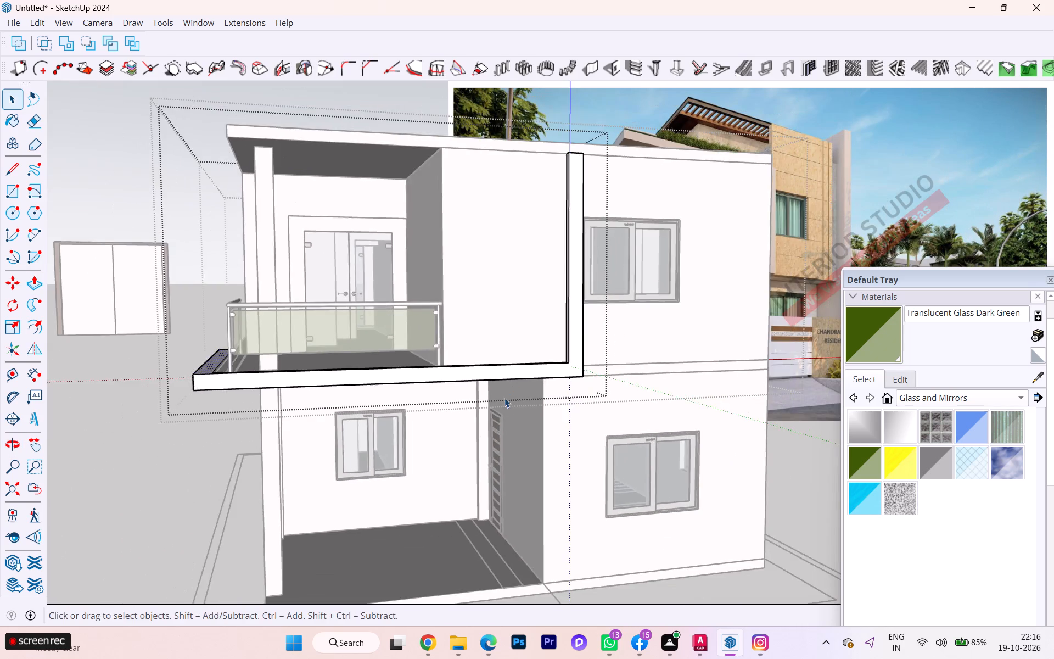
middle_click_drag(504, 399, 591, 436)
scroll(504, 400, "down", 1)
scroll(438, 446, "down", 1)
scroll(431, 448, "up", 1)
scroll(427, 448, "down", 1)
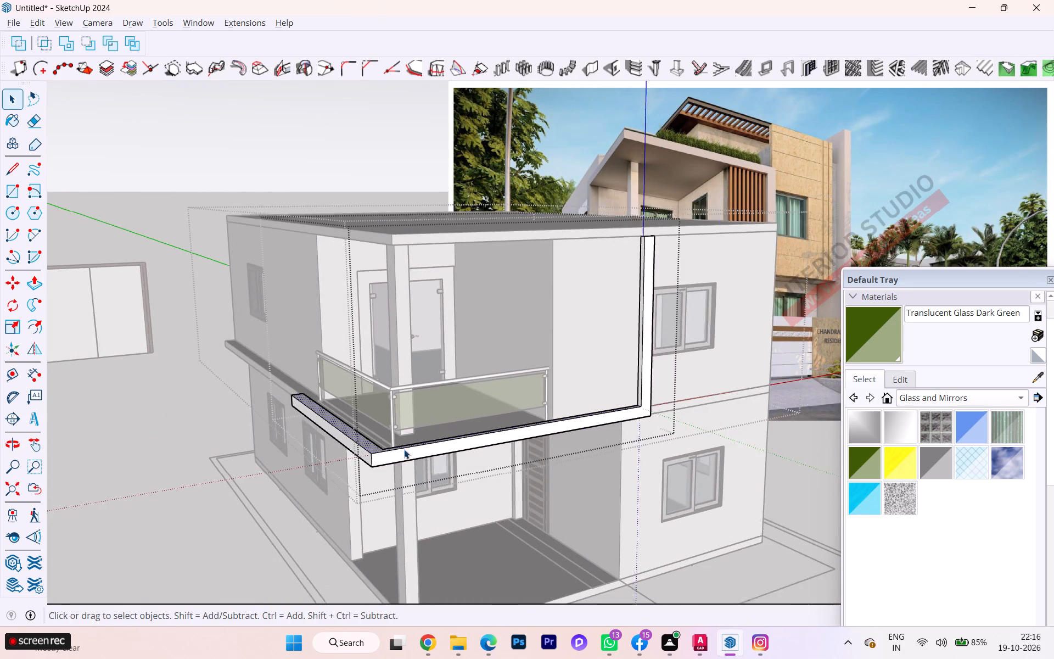
scroll(404, 449, "down", 1)
scroll(399, 450, "up", 1)
scroll(397, 450, "down", 5)
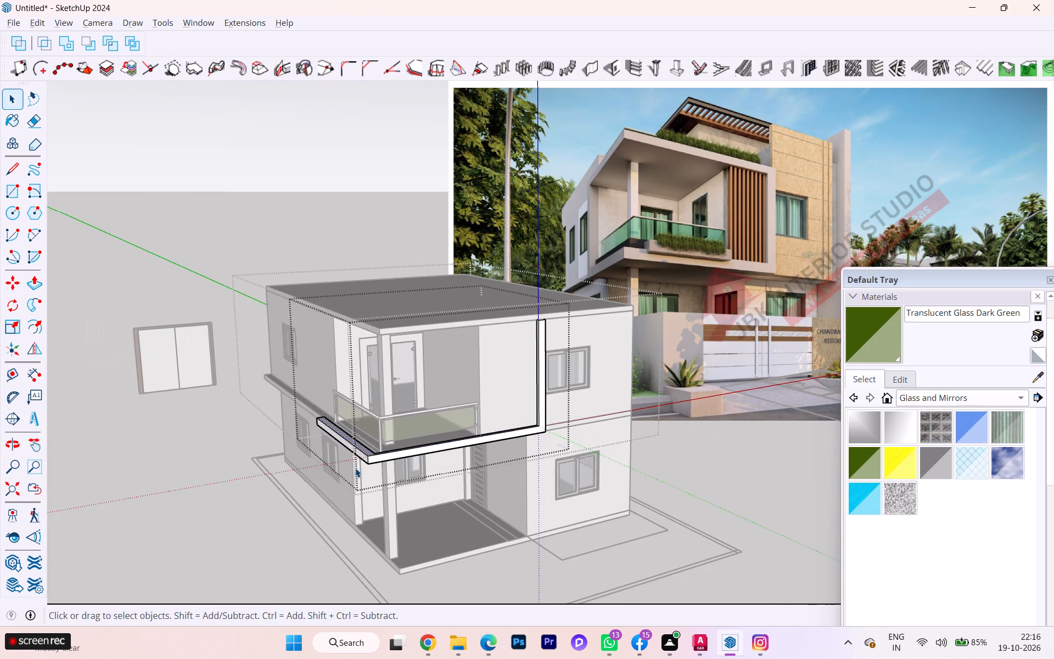
scroll(365, 466, "up", 3)
scroll(368, 465, "down", 1)
scroll(369, 465, "up", 1)
scroll(377, 459, "down", 4)
scroll(377, 459, "up", 9)
scroll(378, 453, "down", 3)
scroll(378, 453, "up", 3)
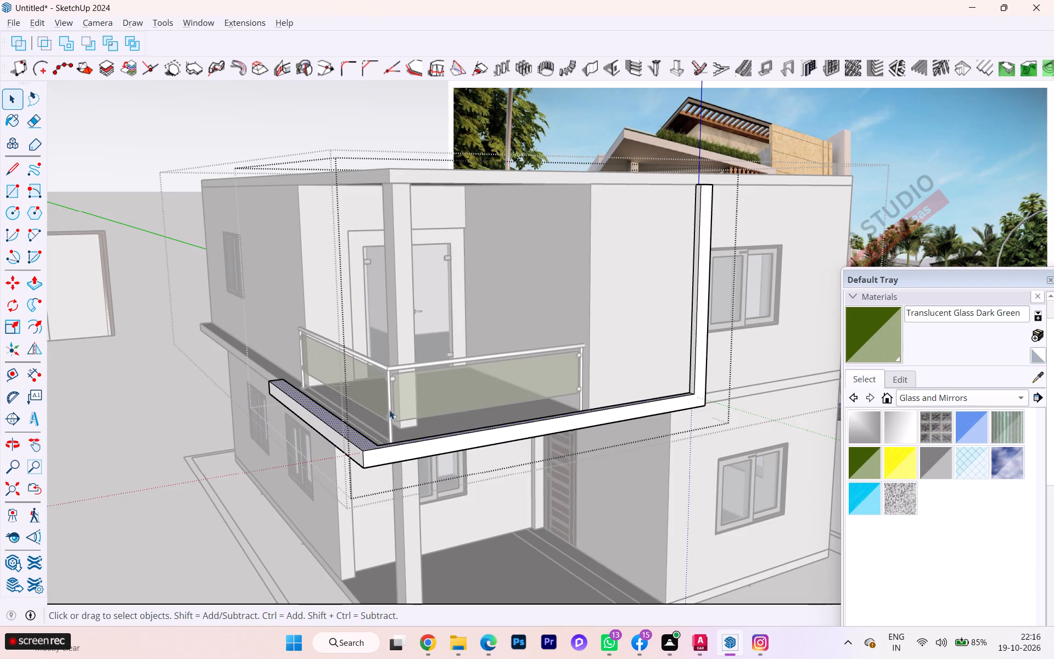
middle_click_drag(397, 400, 439, 337)
scroll(444, 382, "down", 1)
middle_click_drag(444, 383, 464, 423)
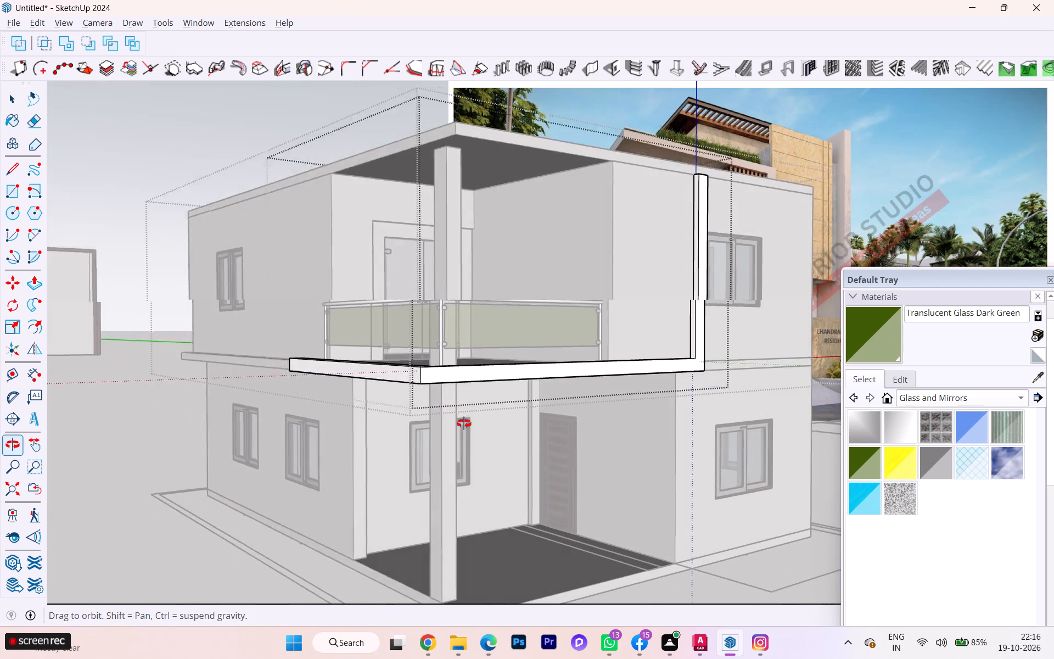
middle_click_drag(464, 423, 581, 498)
Push/pull the side arm's outer face slightly inward toward the balcony railing to narrow the arm.
scroll(581, 499, "up", 1)
scroll(581, 499, "down", 1)
scroll(581, 500, "up", 5)
middle_click_drag(643, 540, 658, 569)
scroll(643, 540, "down", 1)
scroll(688, 571, "up", 2)
scroll(687, 574, "down", 1)
scroll(686, 575, "up", 5)
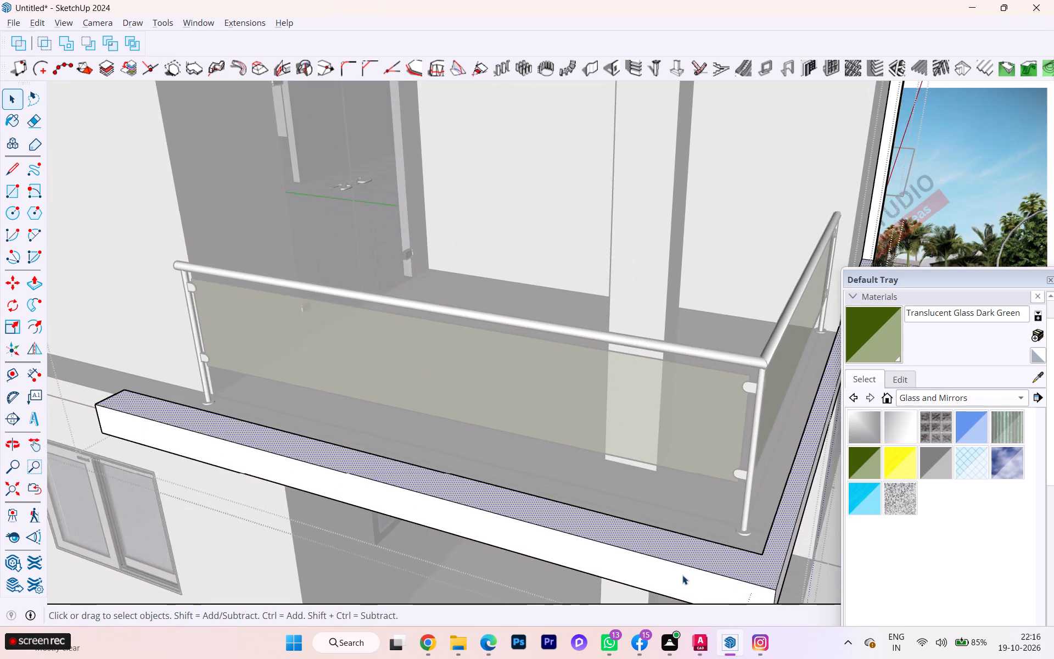
middle_click_drag(681, 574, 553, 514)
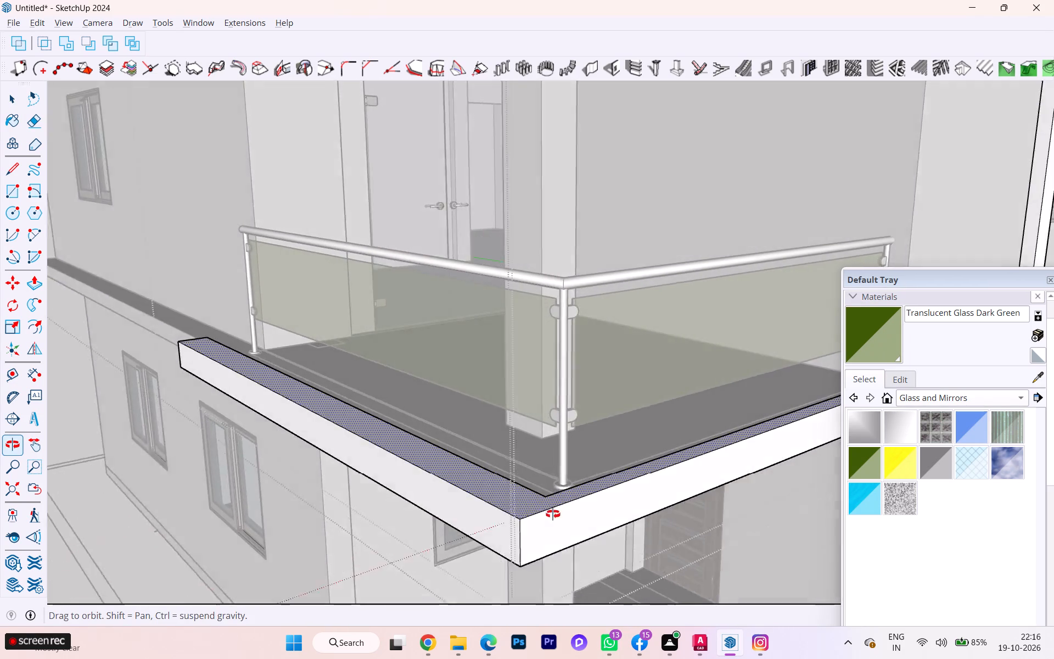
middle_click_drag(553, 514, 581, 522)
scroll(581, 523, "up", 1)
left_click(543, 533)
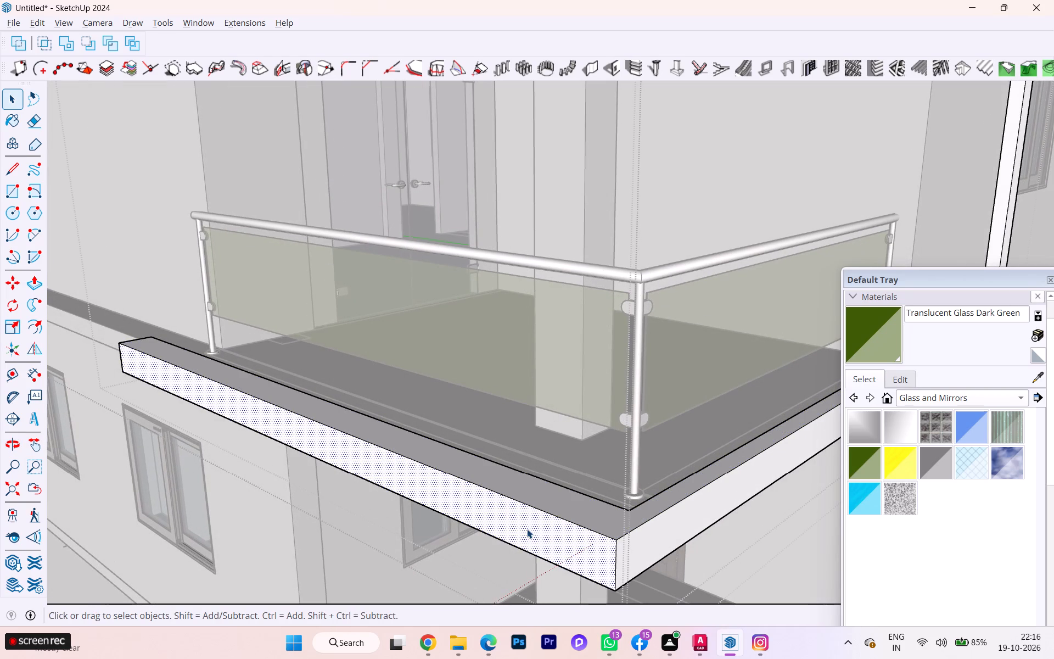
key("p")
left_click(527, 529)
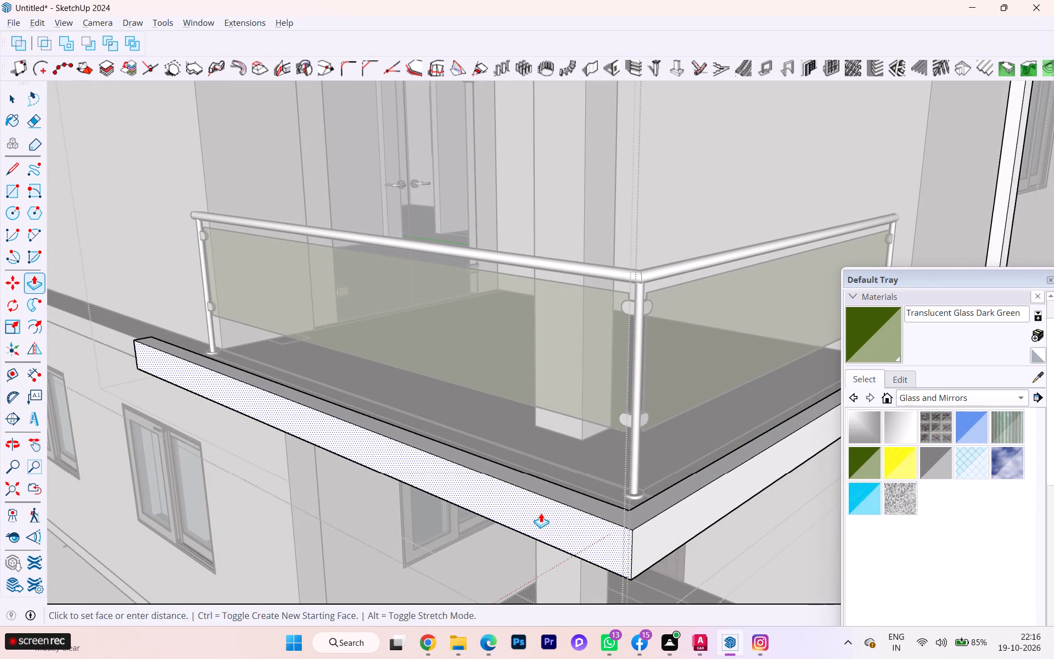
left_click(541, 512)
key("space")
Try to measure the strip's top-face width from its inner corner by the railing post, using the Dimension tool.
scroll(561, 532, "down", 1)
middle_click_drag(561, 530, 392, 571)
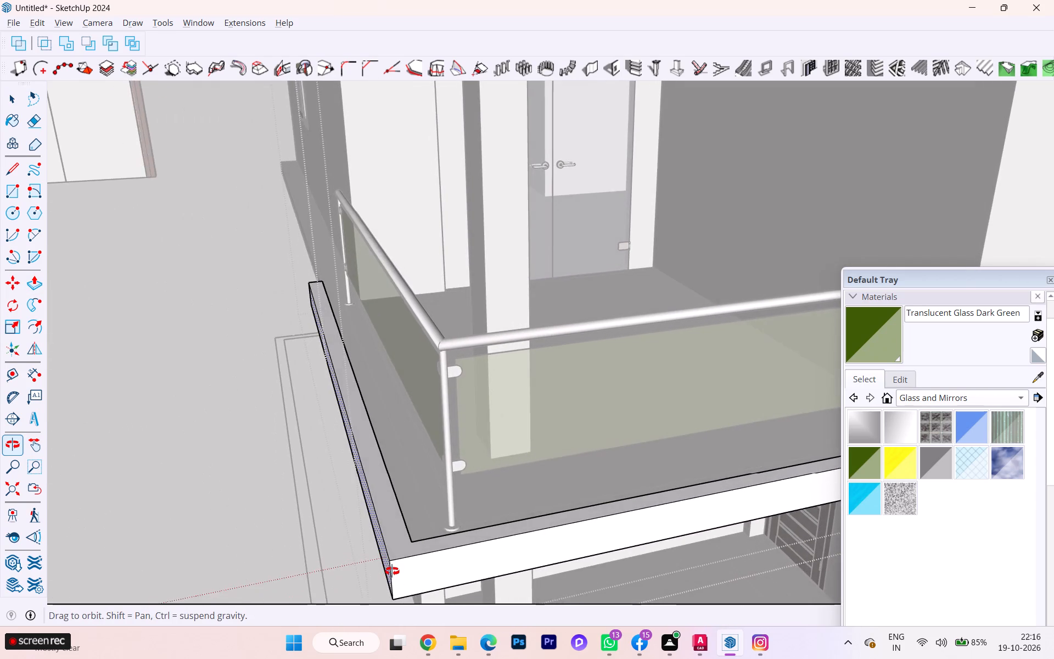
middle_click_drag(392, 571, 394, 623)
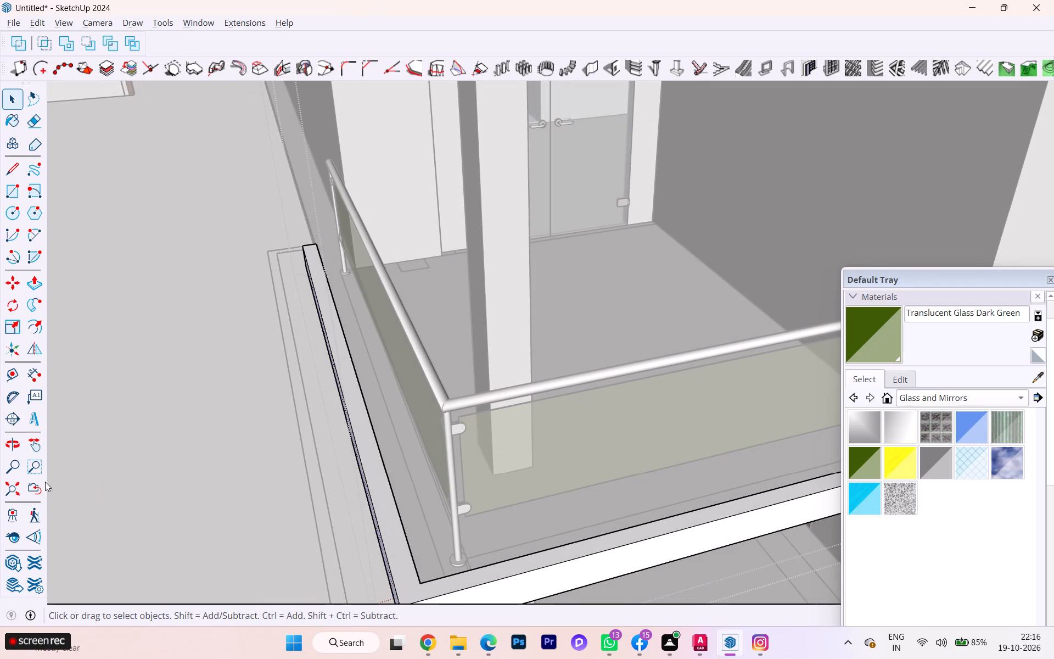
left_click(41, 372)
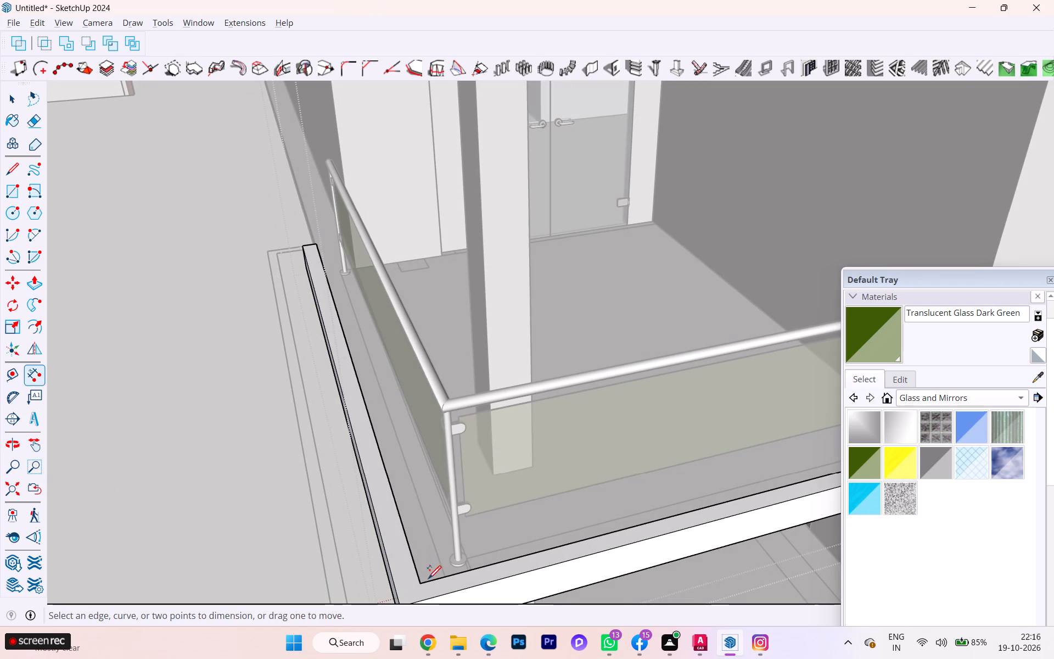
left_click(428, 583)
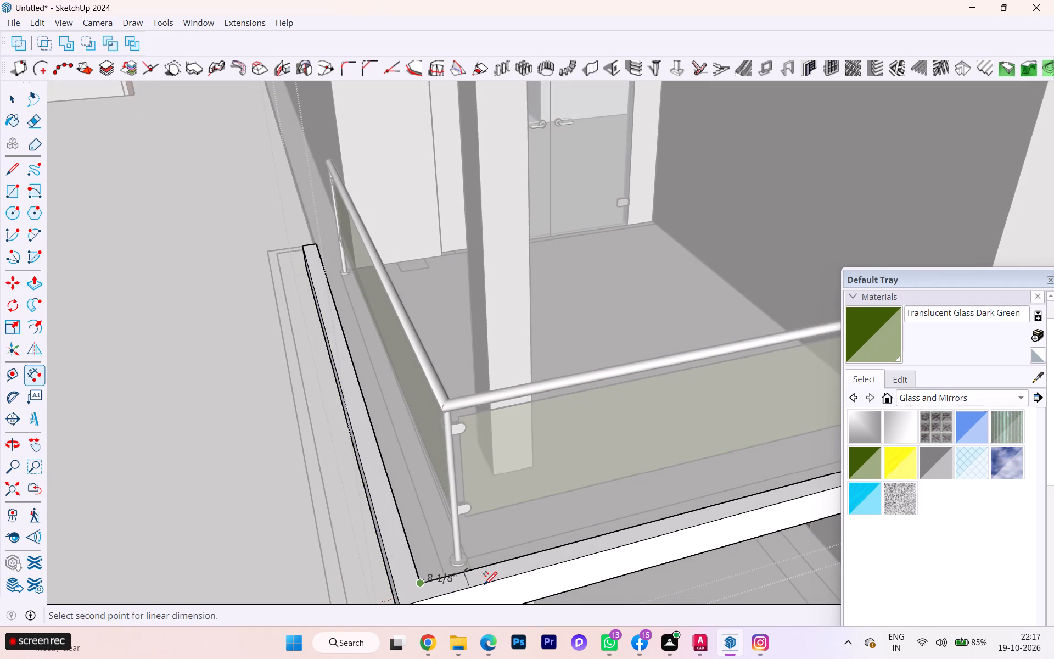
key("space")
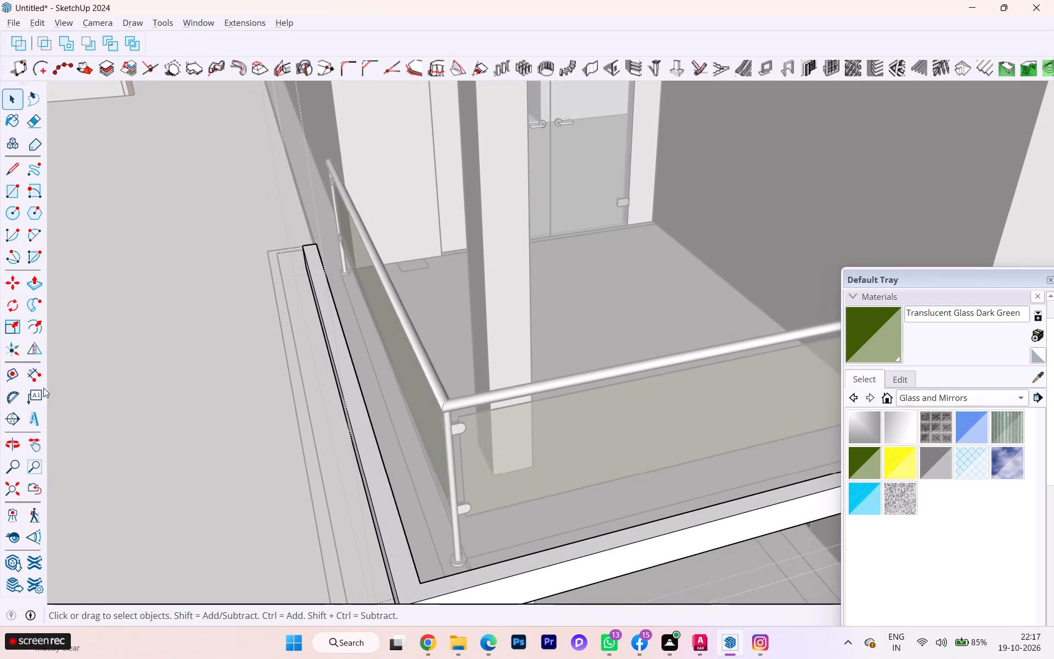
left_click(36, 381)
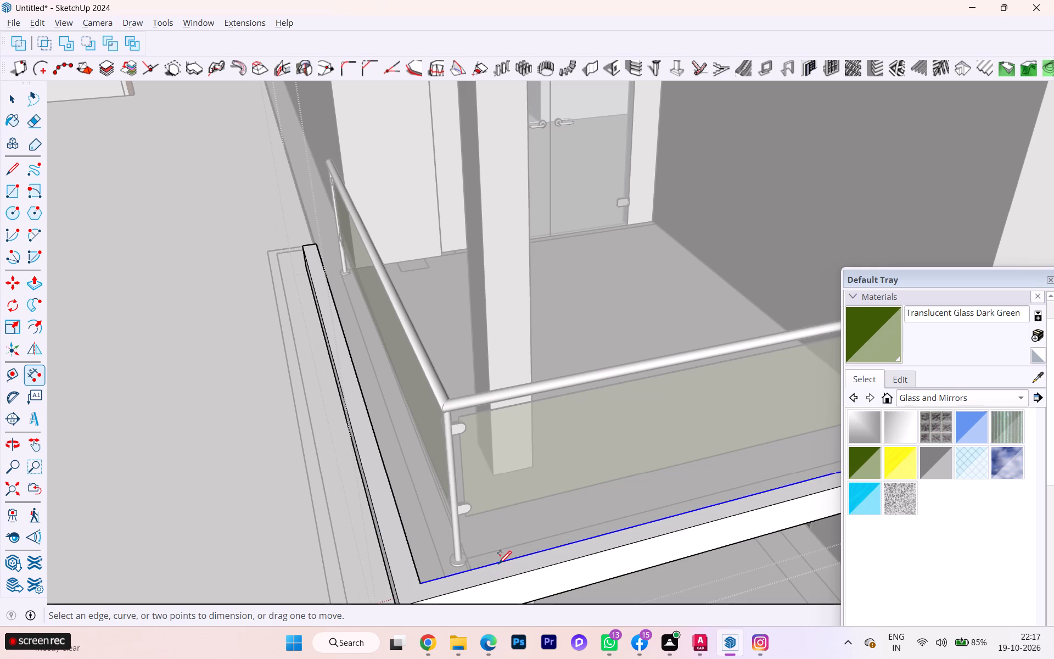
left_click(421, 579)
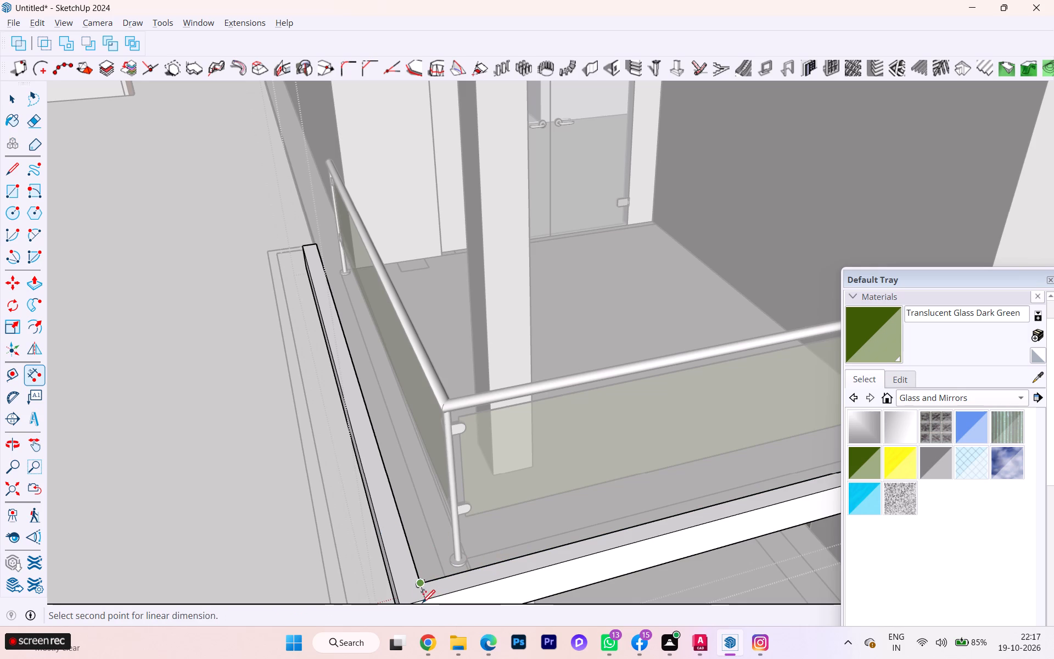
scroll(427, 590, "down", 2)
scroll(424, 599, "up", 1)
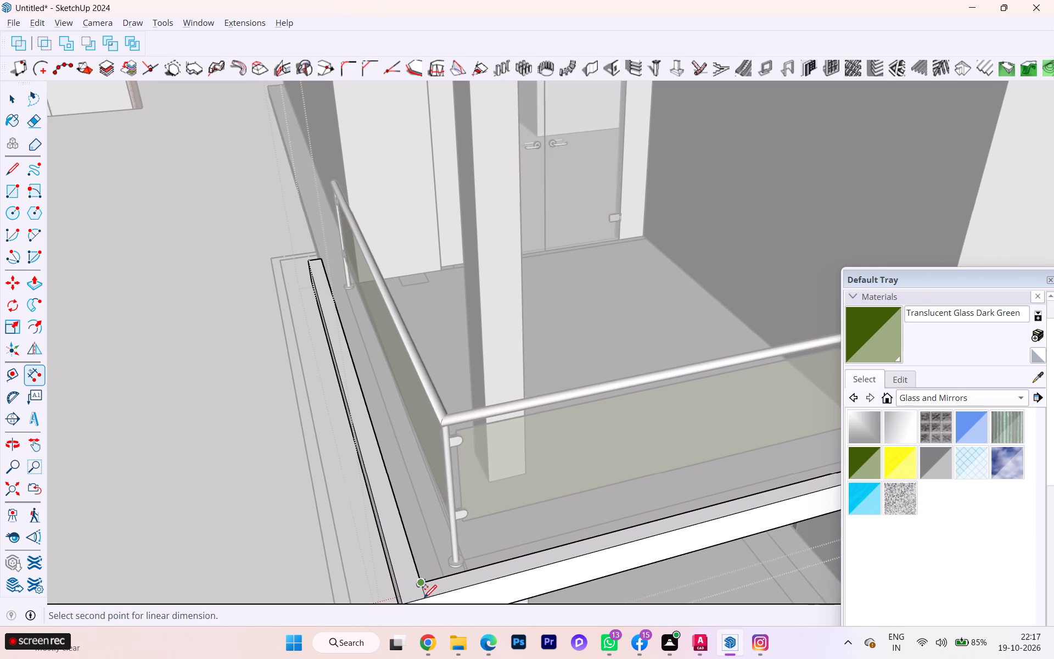
left_click(425, 600)
scroll(425, 597, "up", 4)
scroll(389, 523, "down", 1)
scroll(389, 523, "up", 2)
scroll(389, 523, "down", 2)
scroll(413, 583, "up", 4)
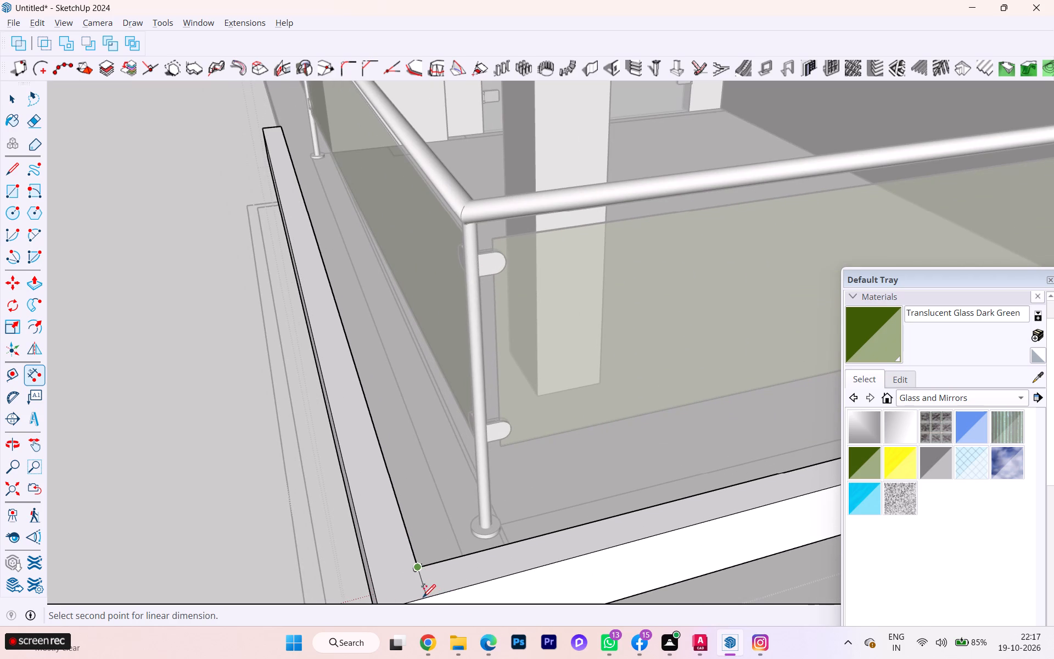
left_click(427, 599)
scroll(412, 562, "down", 6)
scroll(434, 577, "up", 2)
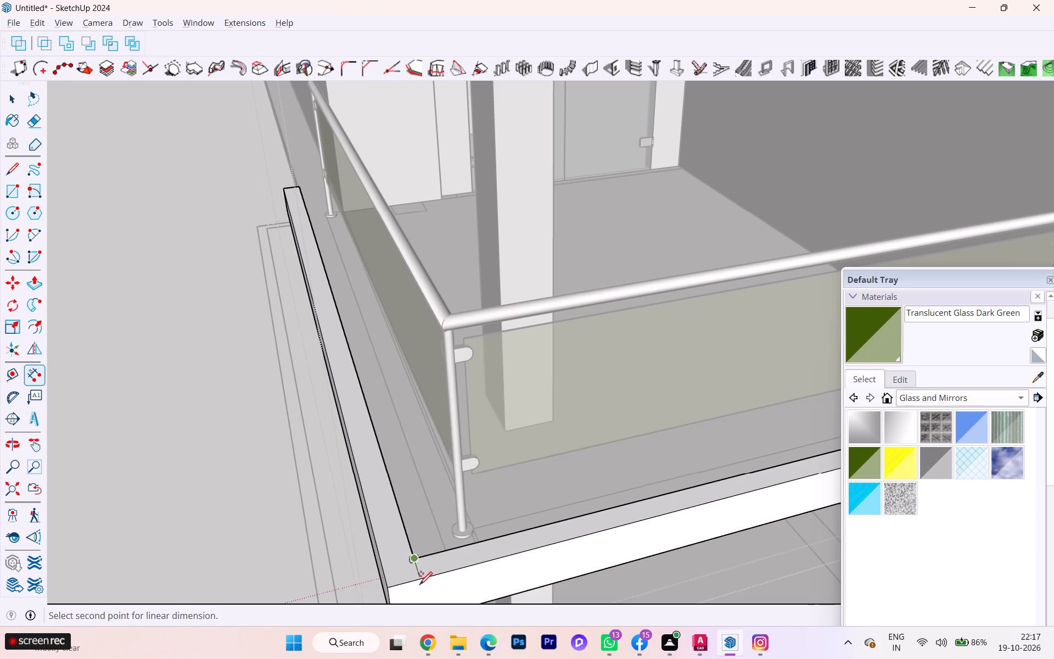
left_click(420, 584)
key("space")
Dimension the depth of the frame strip's upper face at its inner corner with the vertical member.
scroll(220, 518, "down", 2)
scroll(200, 512, "up", 1)
scroll(194, 509, "down", 1)
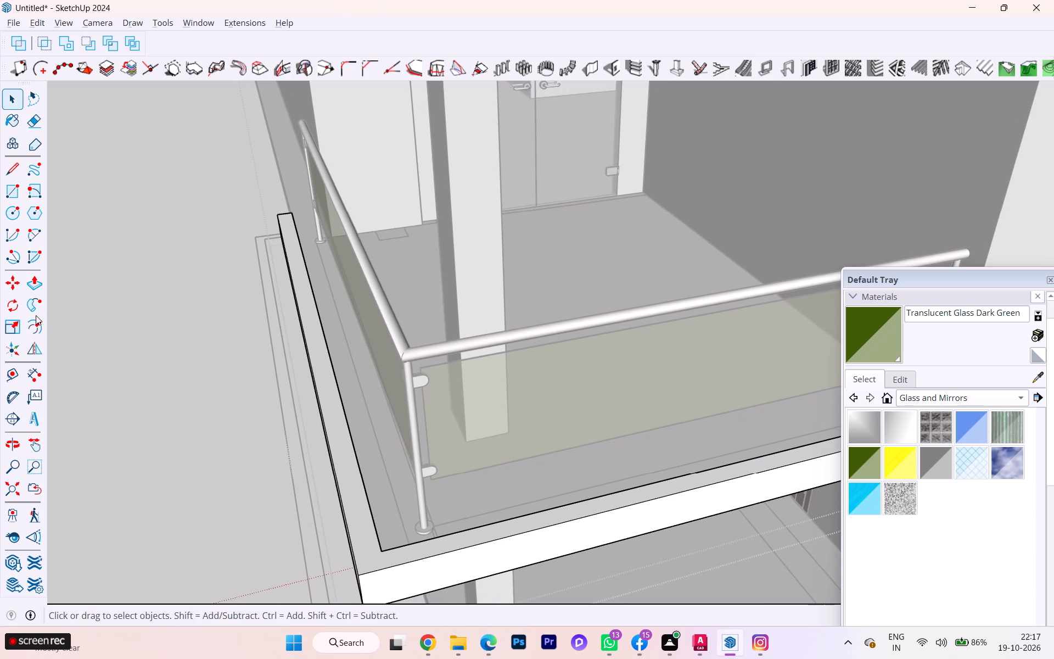
left_click(35, 381)
scroll(12, 391, "down", 2)
scroll(8, 403, "up", 7)
scroll(8, 404, "down", 1)
scroll(53, 426, "up", 4)
scroll(54, 426, "down", 2)
scroll(66, 438, "up", 1)
scroll(231, 459, "down", 6)
scroll(226, 461, "up", 1)
scroll(223, 462, "down", 1)
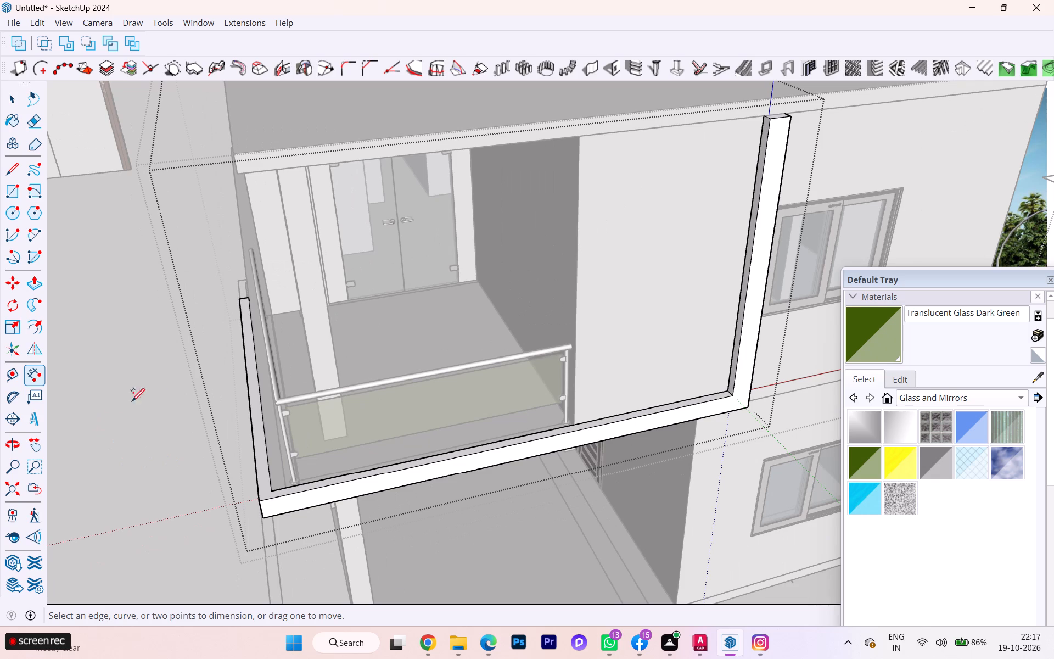
scroll(758, 358, "up", 4)
scroll(716, 402, "up", 11)
scroll(712, 407, "down", 1)
scroll(712, 407, "up", 7)
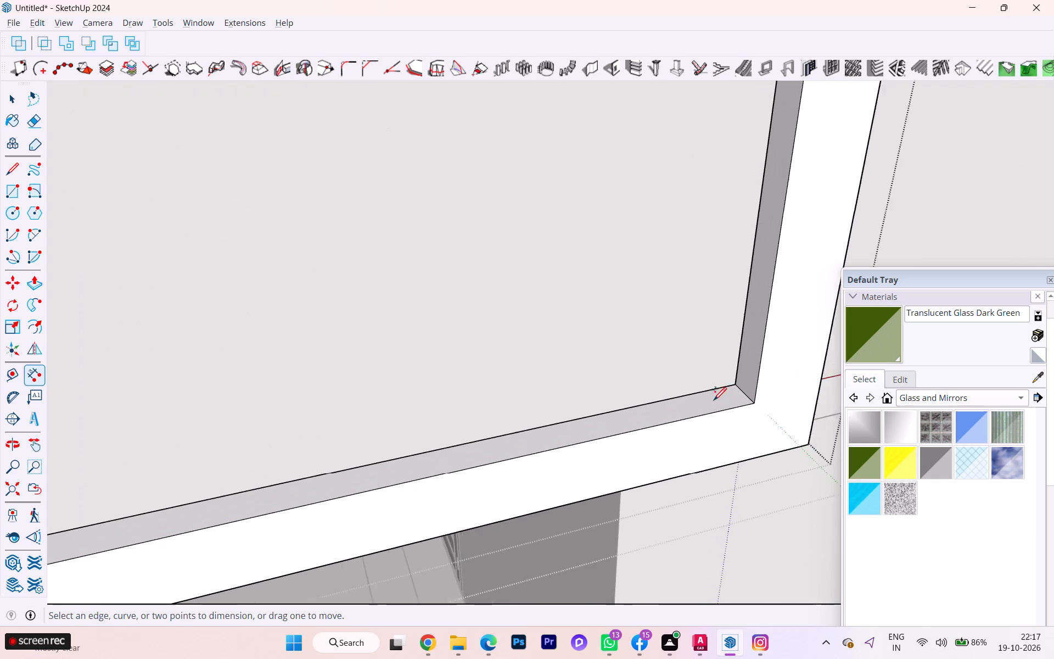
left_click(738, 379)
left_click(758, 399)
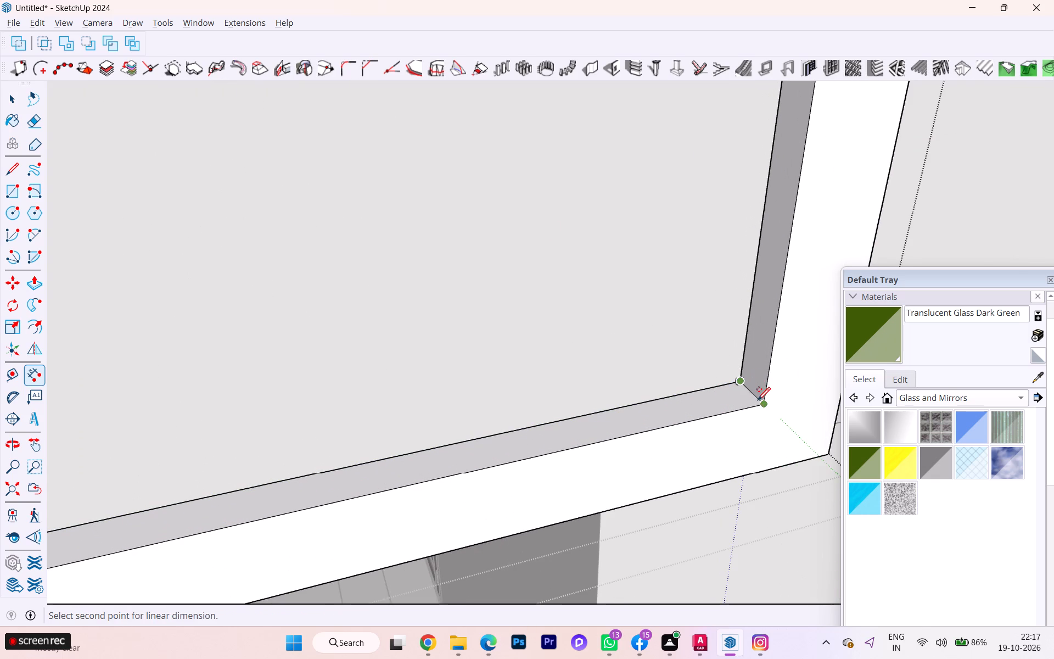
double_click(738, 403)
key("space")
scroll(766, 366, "down", 3)
scroll(623, 380, "down", 3)
scroll(576, 397, "up", 1)
scroll(575, 398, "down", 1)
scroll(573, 398, "up", 1)
scroll(571, 399, "down", 3)
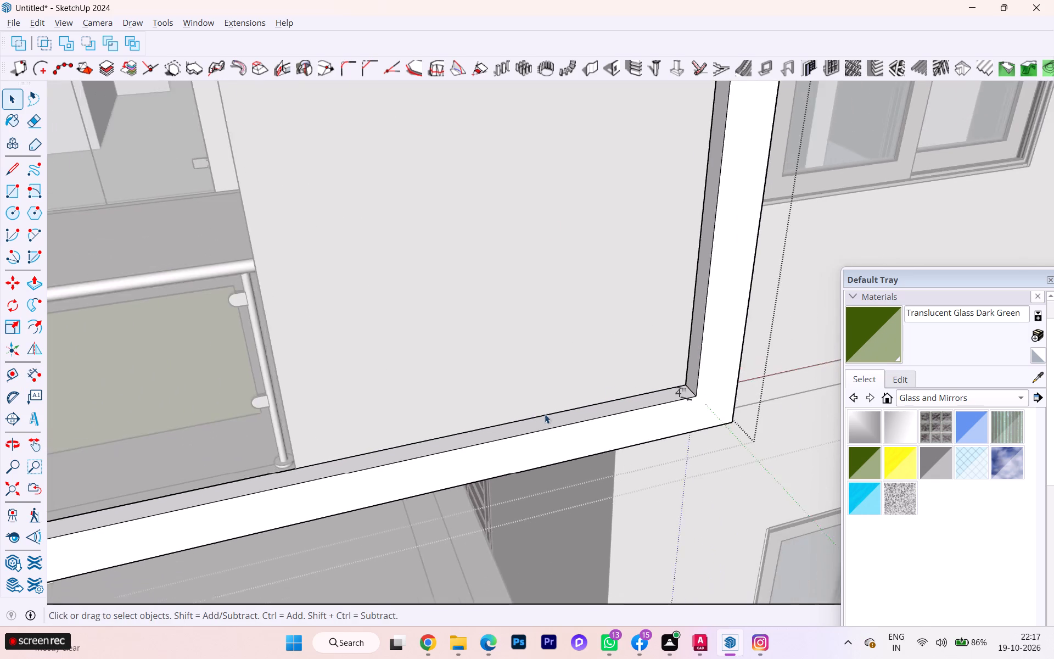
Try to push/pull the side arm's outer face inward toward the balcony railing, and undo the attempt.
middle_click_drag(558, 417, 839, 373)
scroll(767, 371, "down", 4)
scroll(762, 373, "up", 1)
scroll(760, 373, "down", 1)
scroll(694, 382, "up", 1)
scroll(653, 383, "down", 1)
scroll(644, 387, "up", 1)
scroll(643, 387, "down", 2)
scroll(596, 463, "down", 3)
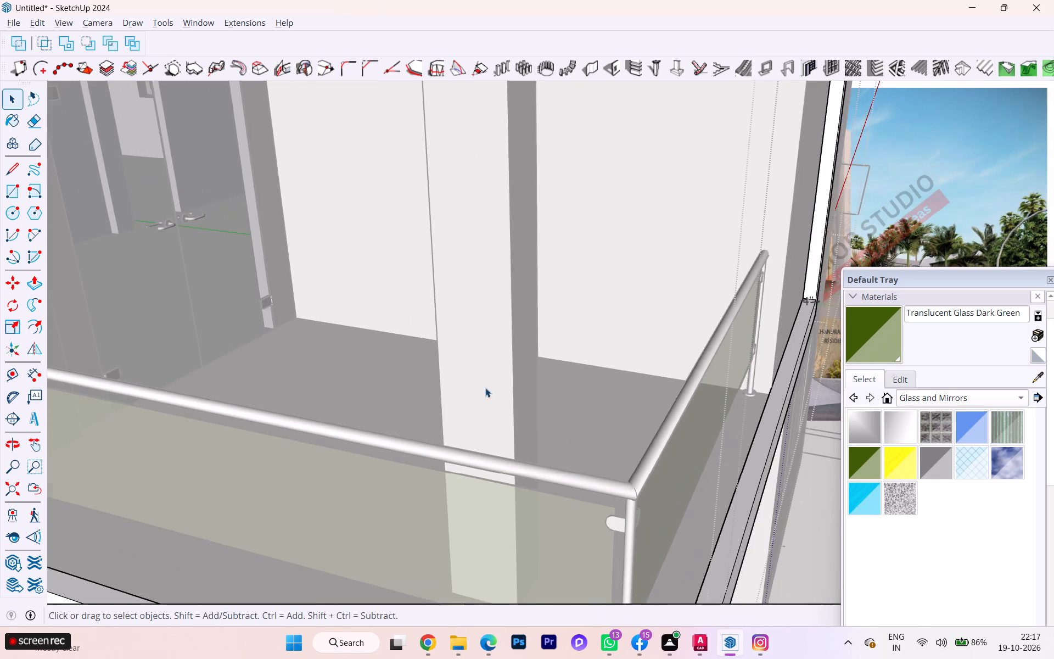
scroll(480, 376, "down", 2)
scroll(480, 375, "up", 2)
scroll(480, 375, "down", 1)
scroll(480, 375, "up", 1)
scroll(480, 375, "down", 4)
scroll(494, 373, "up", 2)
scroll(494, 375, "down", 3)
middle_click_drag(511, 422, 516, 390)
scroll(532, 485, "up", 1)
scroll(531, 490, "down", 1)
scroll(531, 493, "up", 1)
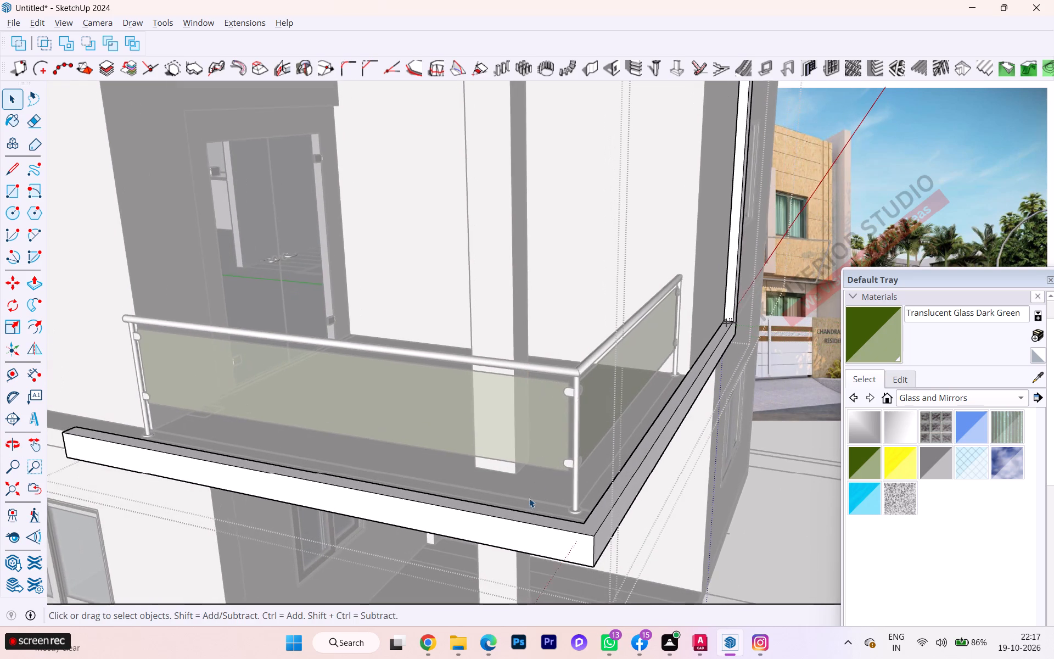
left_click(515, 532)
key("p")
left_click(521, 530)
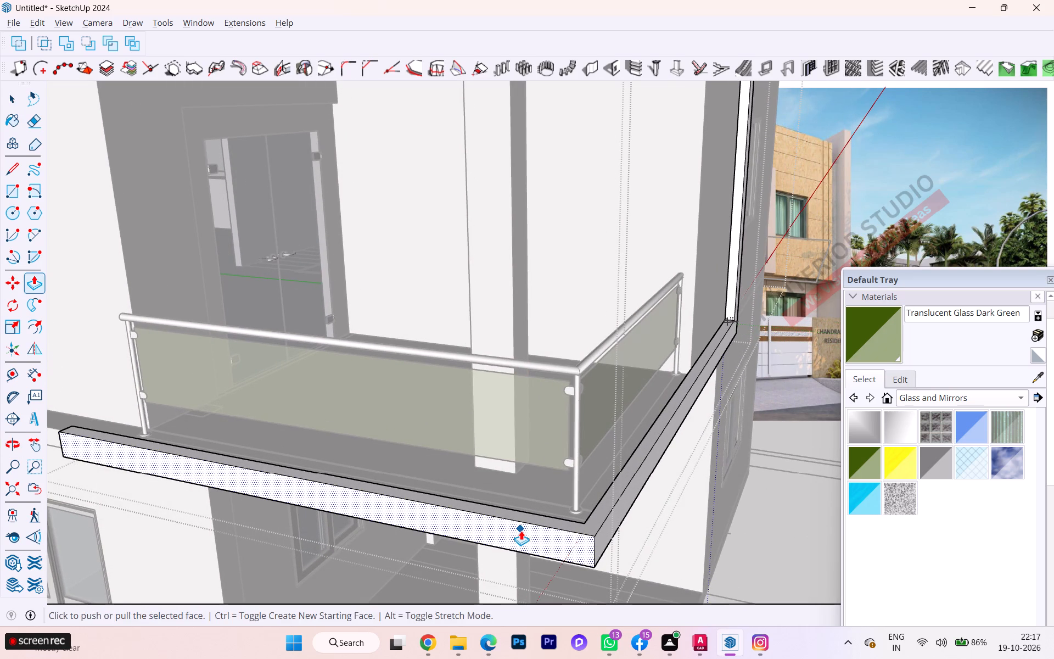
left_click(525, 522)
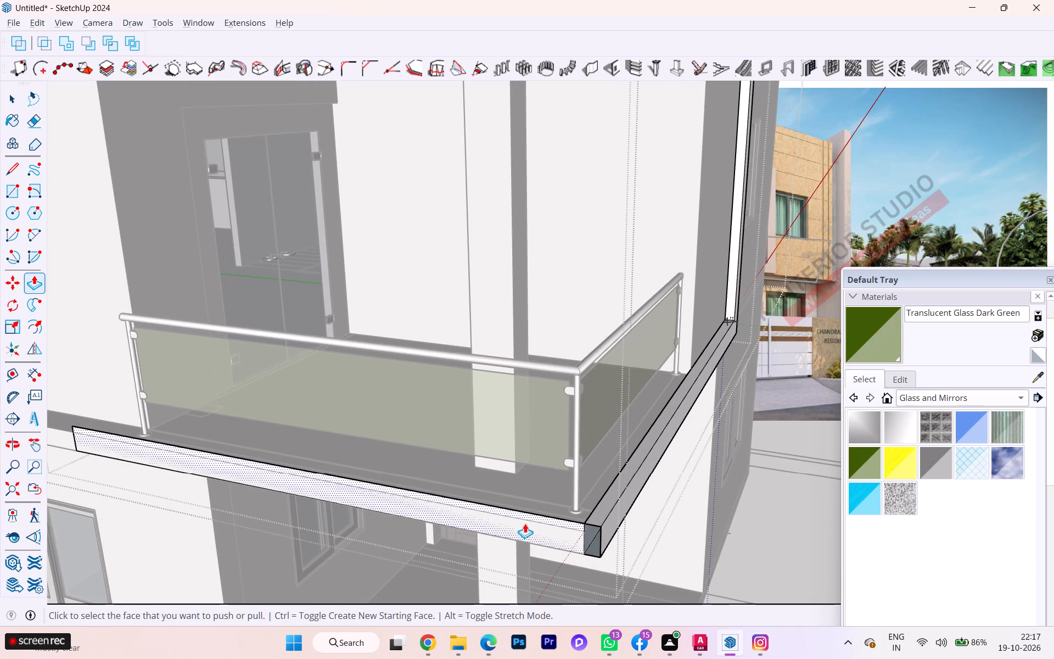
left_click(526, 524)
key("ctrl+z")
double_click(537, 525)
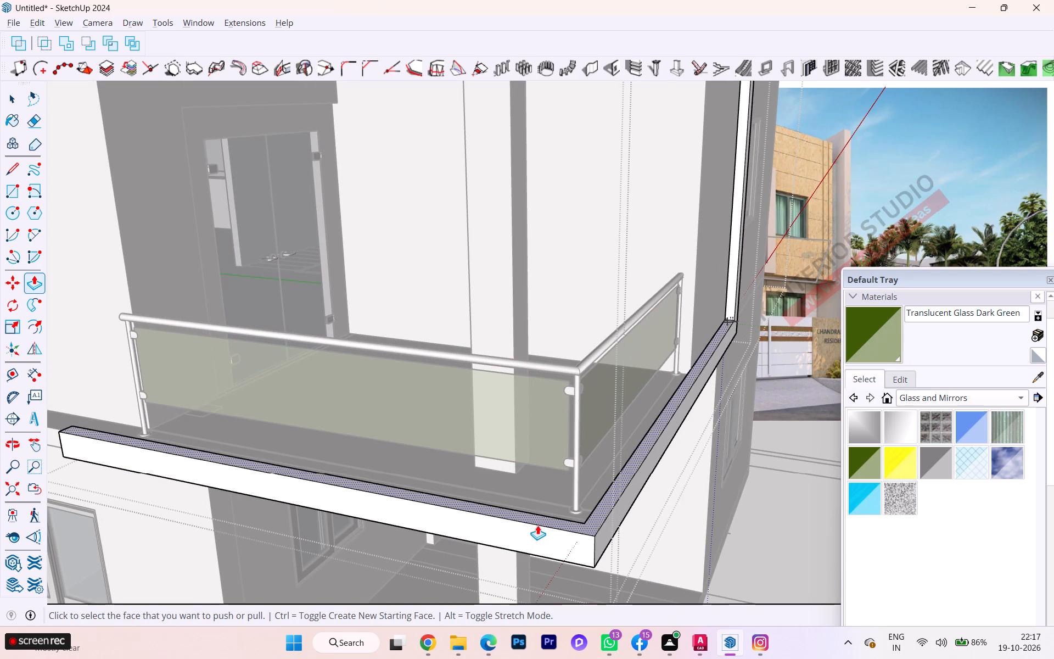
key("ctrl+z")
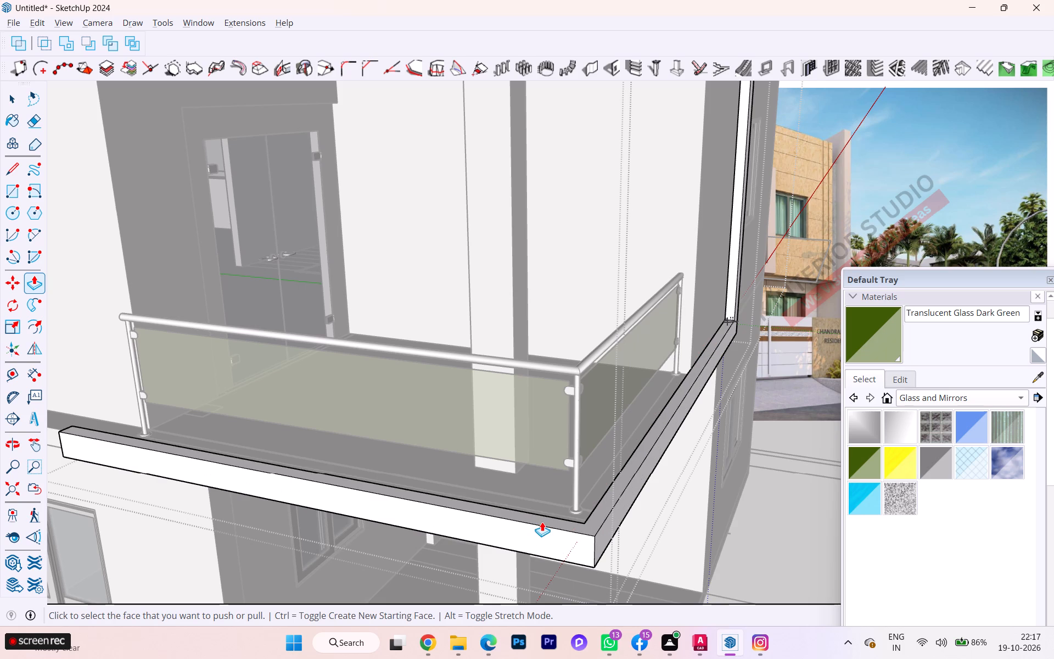
Push/pull the side arm's outer face slightly inward toward the railing to narrow the arm, and close the frame group.
scroll(542, 526, "up", 3)
middle_click_drag(543, 532, 334, 636)
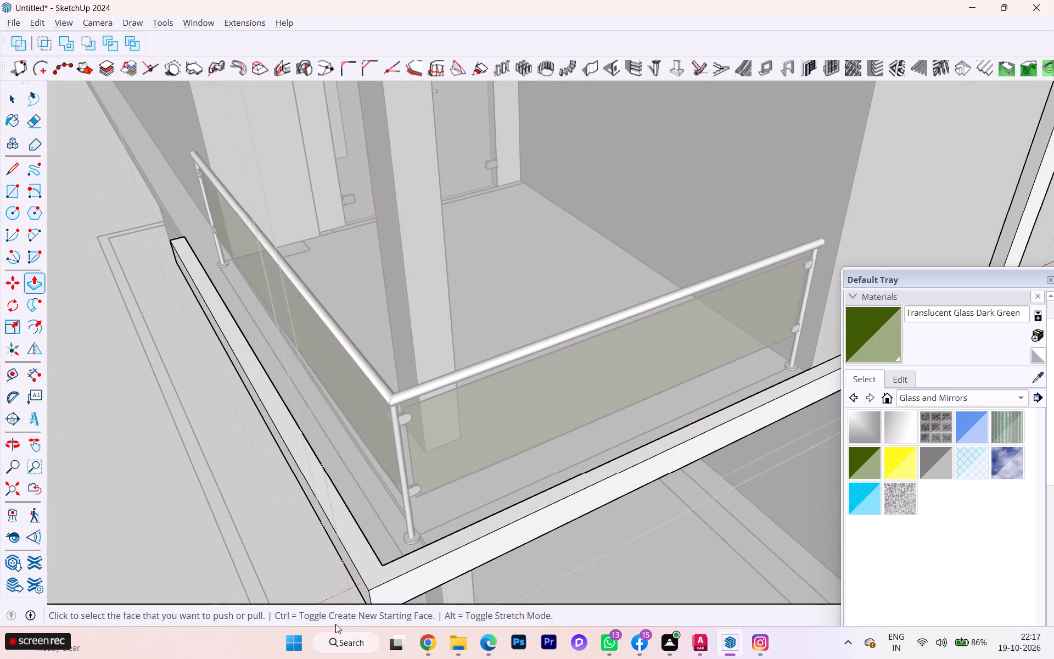
left_click(334, 559)
left_click(343, 545)
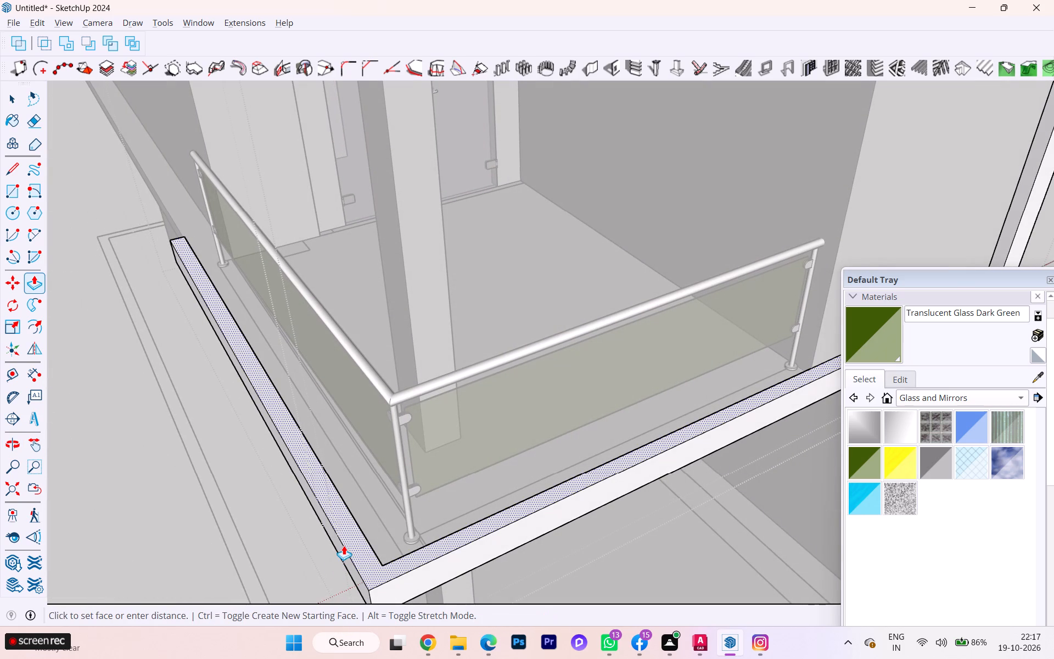
key("space")
left_click(322, 545)
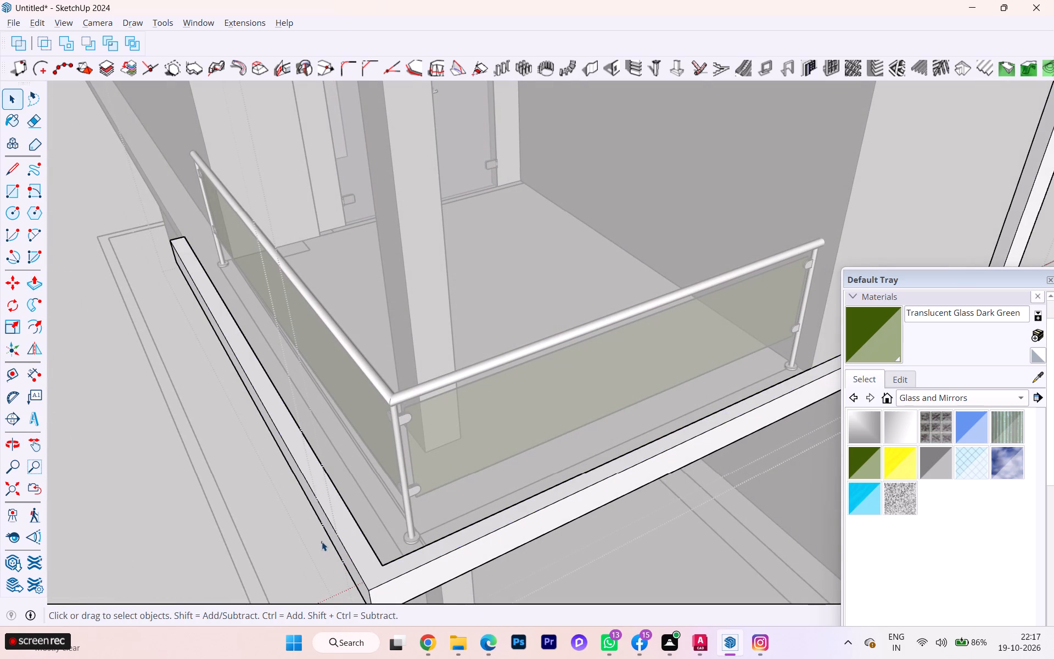
left_click(330, 534)
left_click(330, 531)
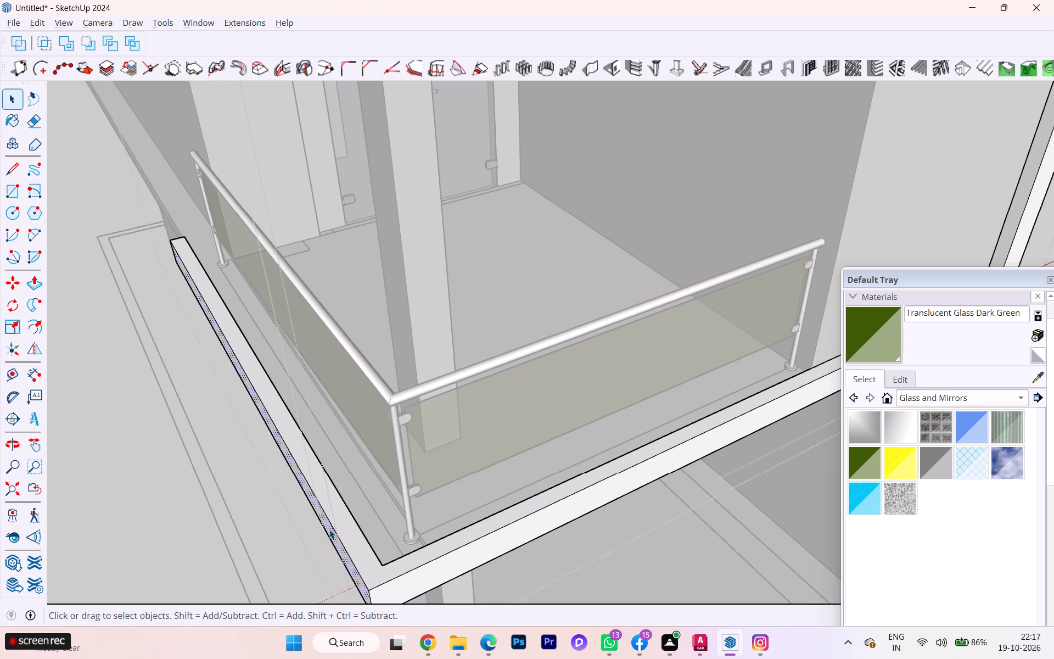
key("p")
left_click(329, 529)
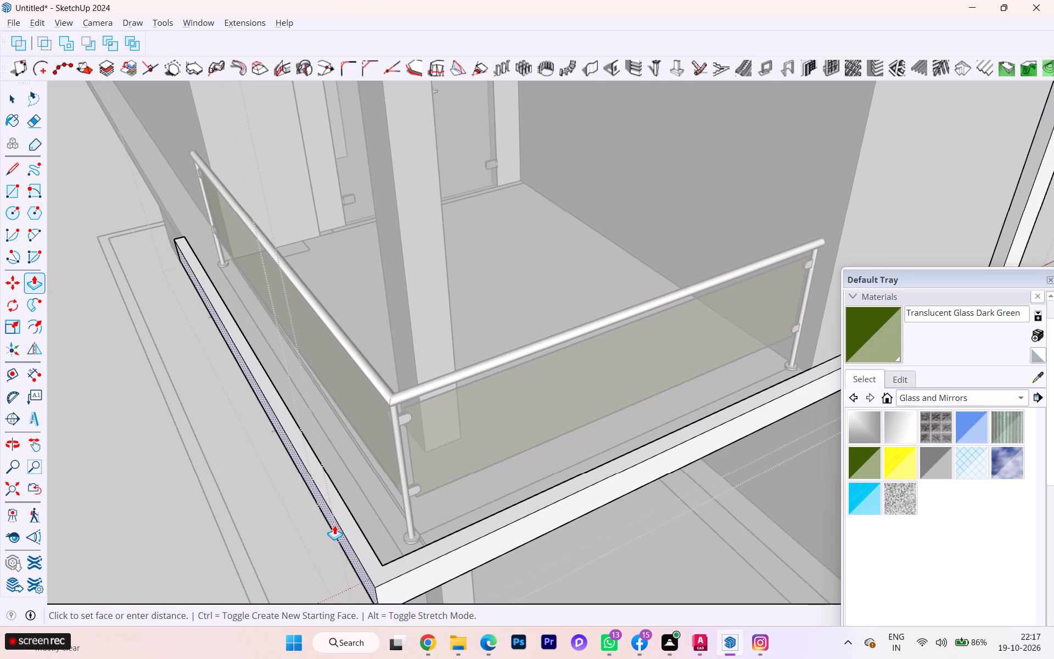
left_click(330, 527)
key("space")
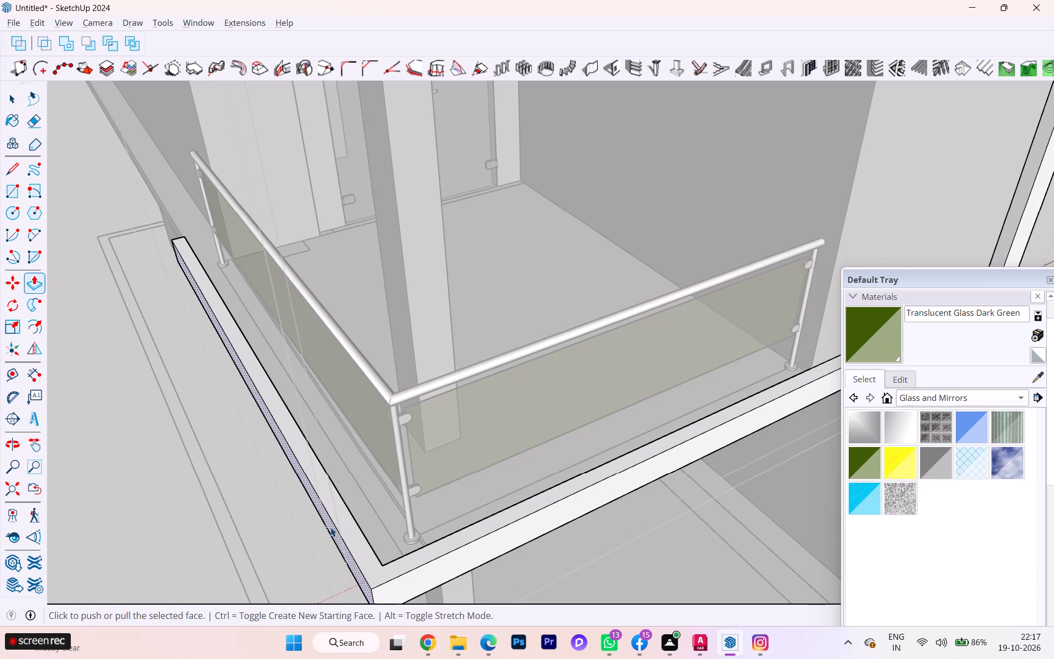
left_click(175, 532)
scroll(210, 521, "down", 2)
middle_click_drag(266, 512, 360, 449)
scroll(631, 442, "down", 1)
middle_click_drag(632, 444, 450, 430)
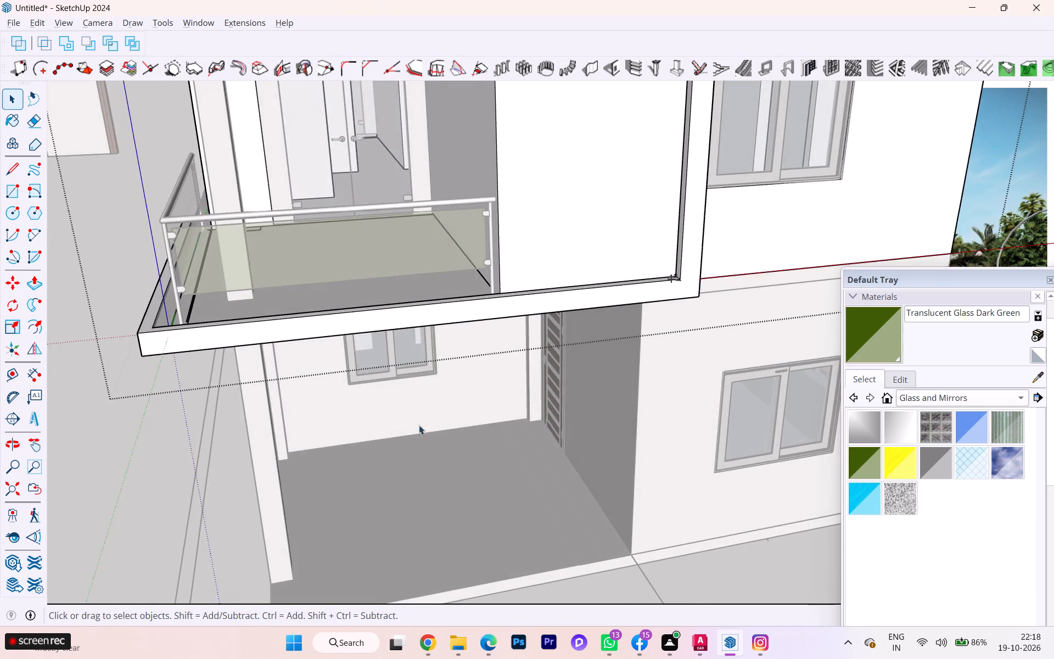
scroll(387, 439, "down", 8)
left_click(227, 509)
Delete the 4" dimension at the inner lower corner inside the frame group, and close the group.
scroll(455, 446, "up", 1)
scroll(455, 446, "down", 2)
scroll(455, 446, "up", 1)
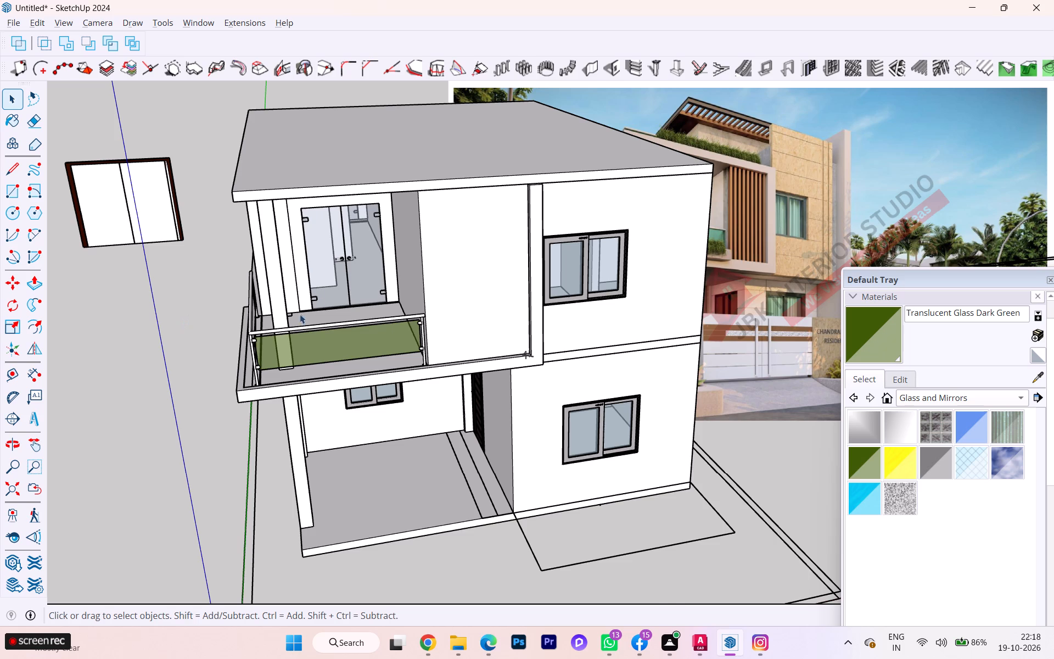
scroll(563, 437, "up", 5)
scroll(531, 353, "down", 1)
scroll(530, 352, "up", 4)
scroll(515, 332, "down", 3)
scroll(515, 332, "up", 4)
scroll(502, 311, "down", 3)
scroll(499, 309, "up", 3)
scroll(496, 301, "down", 2)
scroll(496, 301, "up", 3)
scroll(496, 300, "down", 3)
scroll(496, 300, "up", 1)
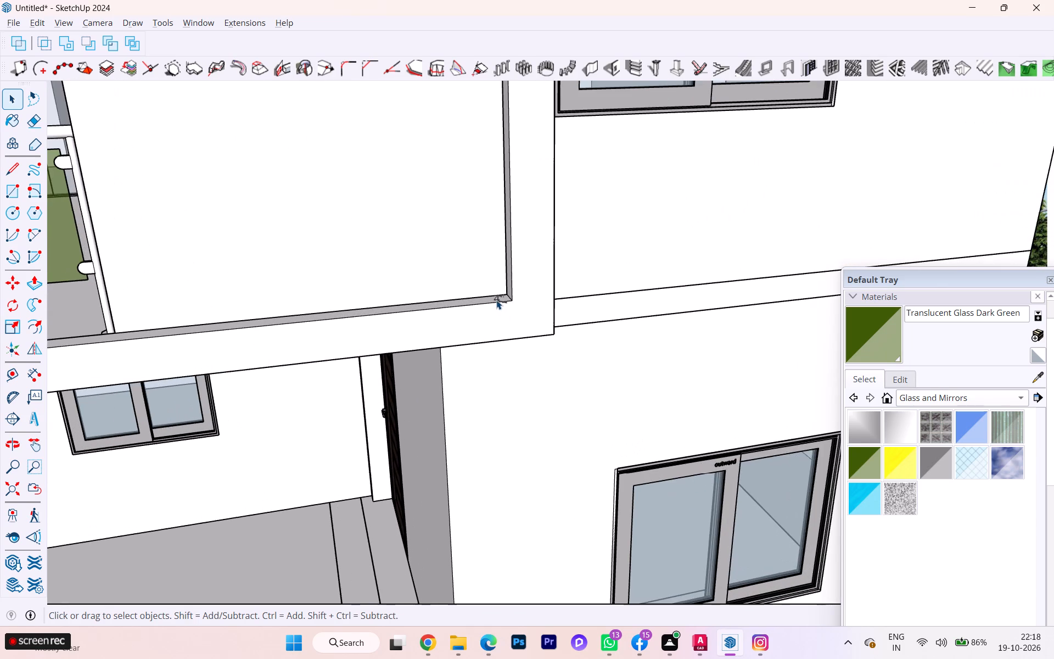
left_click(496, 300)
double_click(496, 300)
left_click(496, 299)
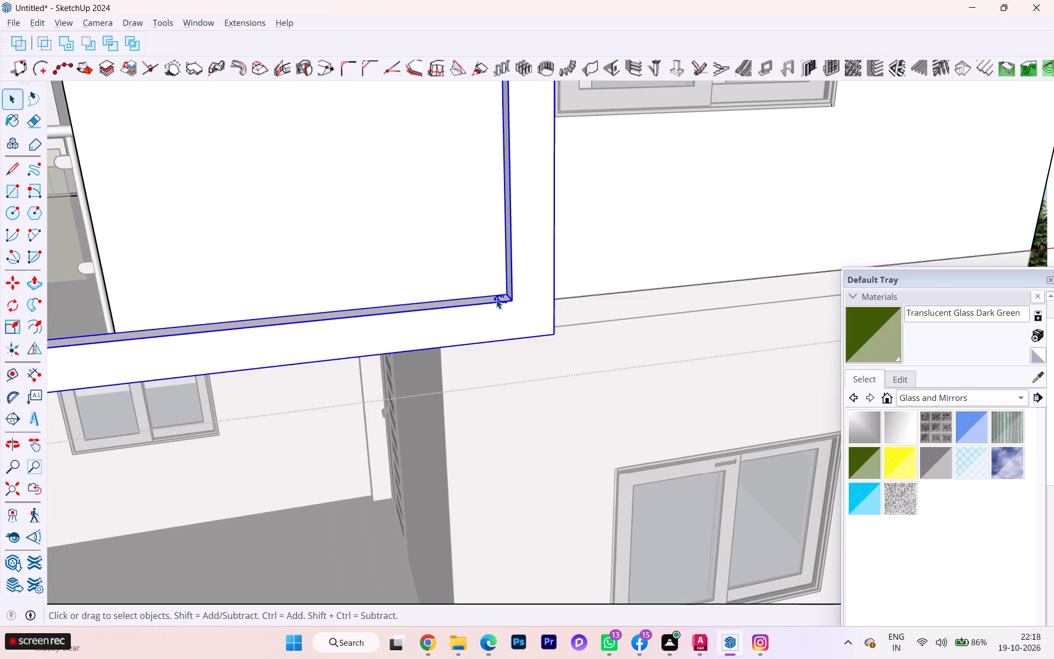
scroll(496, 299, "up", 3)
scroll(496, 299, "down", 1)
scroll(496, 299, "up", 3)
scroll(496, 299, "down", 1)
scroll(496, 299, "up", 2)
scroll(496, 299, "down", 4)
scroll(496, 299, "up", 2)
scroll(496, 299, "down", 1)
scroll(496, 299, "up", 1)
double_click(498, 297)
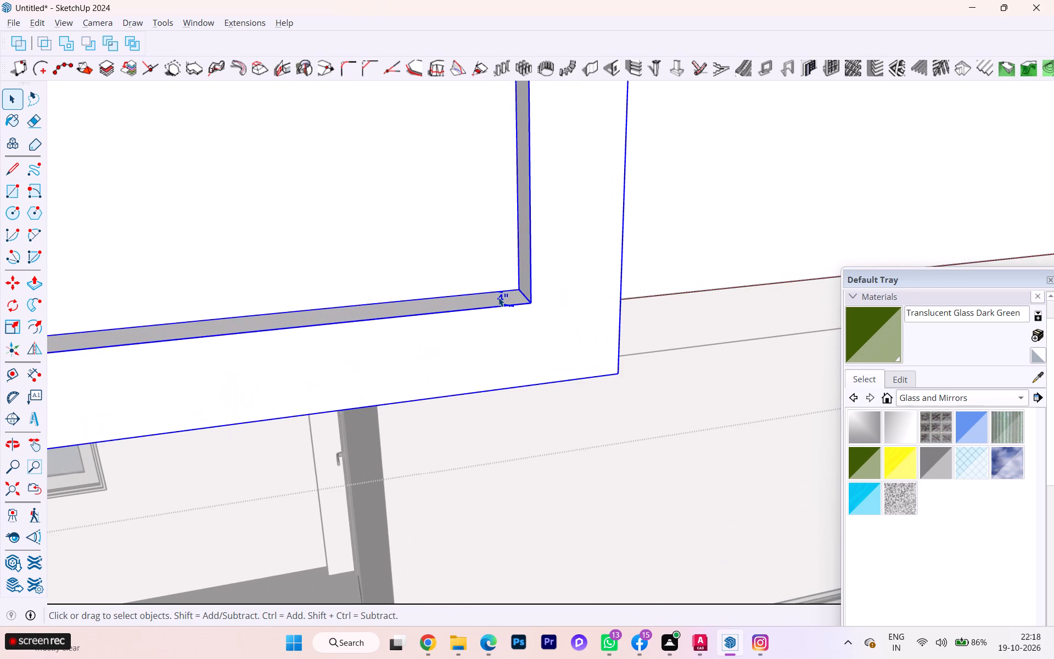
left_click(502, 300)
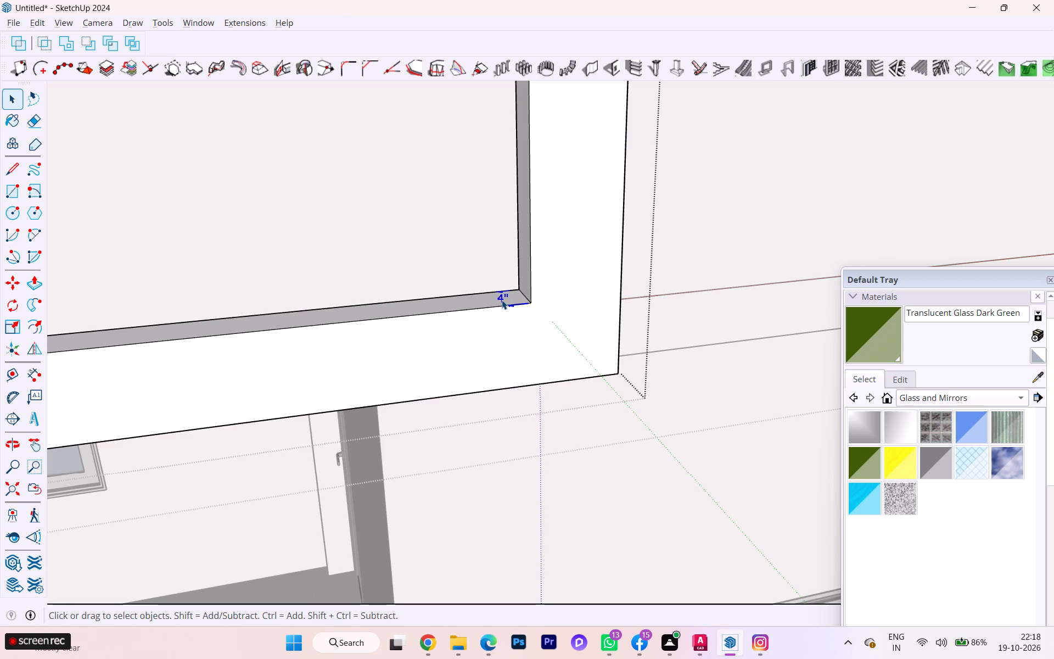
key("Delete")
scroll(265, 372, "down", 2)
scroll(318, 361, "up", 1)
scroll(541, 359, "down", 10)
scroll(543, 370, "down", 12)
scroll(539, 376, "up", 1)
scroll(539, 377, "down", 2)
scroll(526, 377, "up", 5)
scroll(526, 377, "down", 3)
scroll(532, 398, "up", 2)
scroll(532, 406, "down", 4)
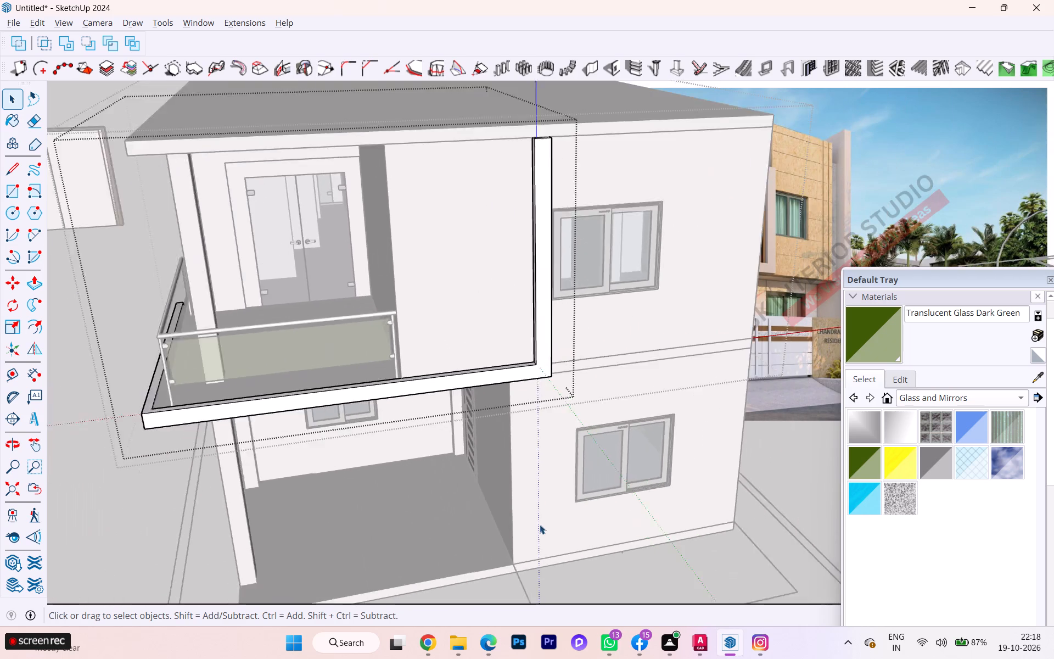
scroll(533, 494, "down", 9)
left_click(798, 479)
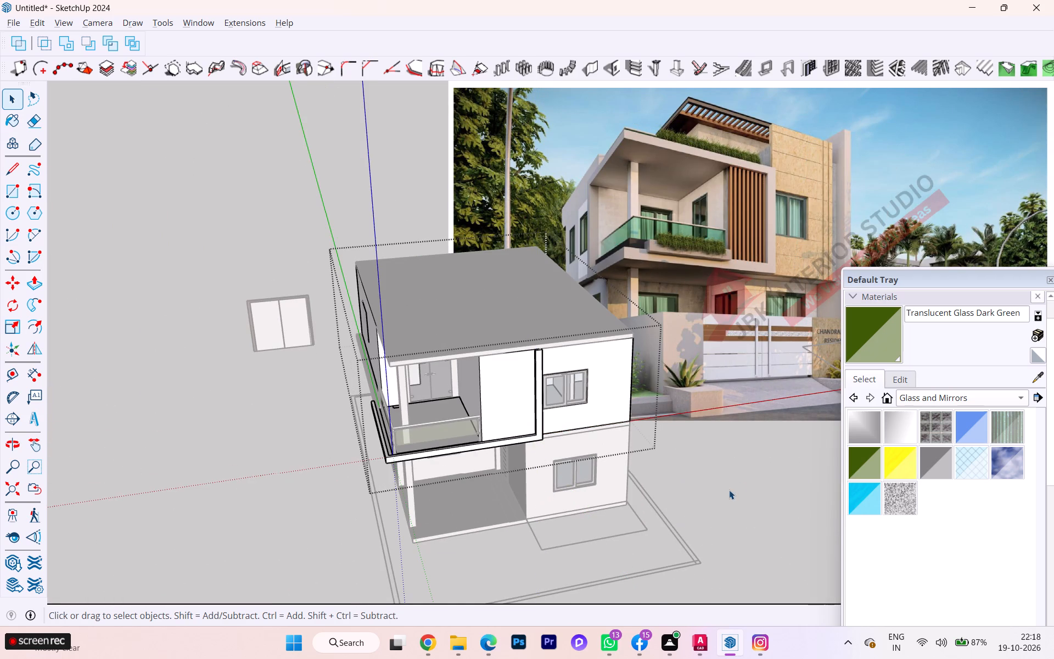
left_click(729, 490)
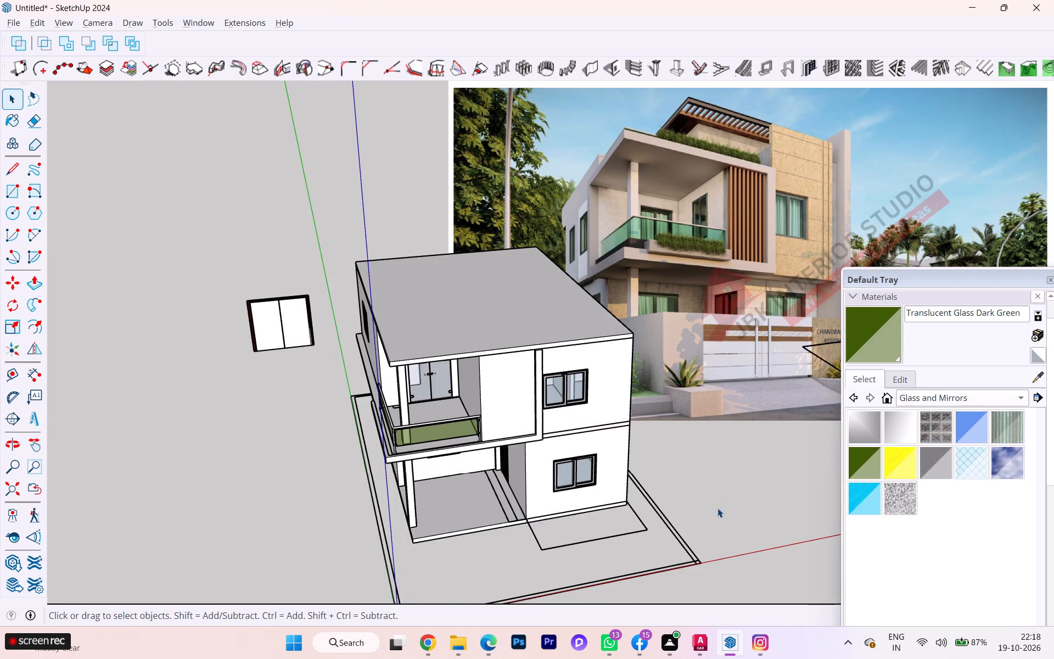
Measure the vertical frame member's inner height from the roof slab's underside to its lower inner corner with the Dimension tool.
scroll(619, 528, "up", 4)
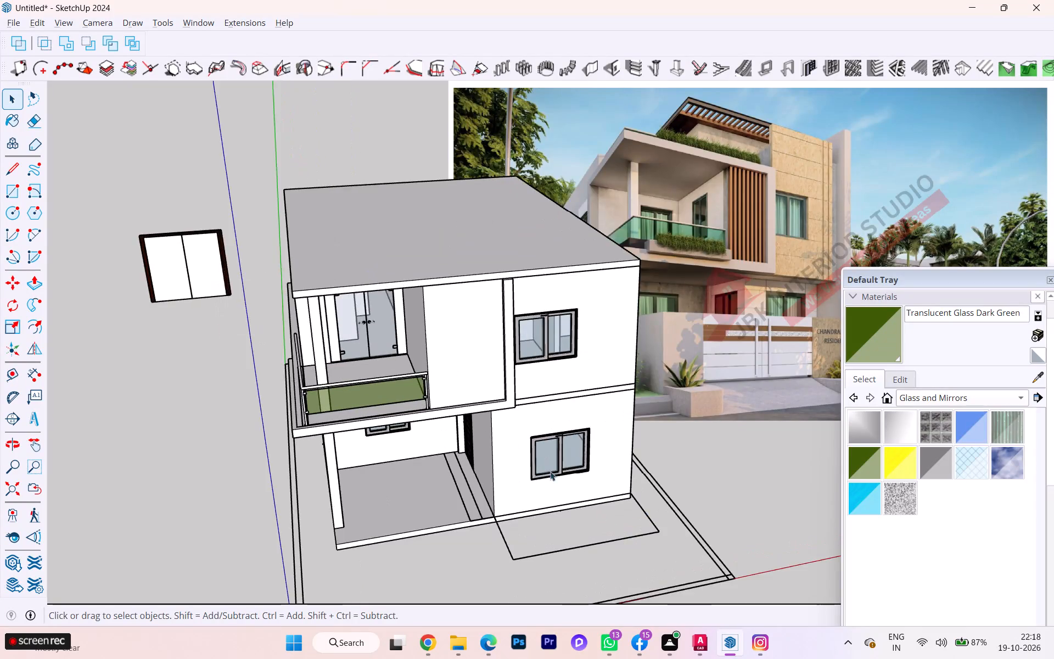
scroll(487, 385, "up", 5)
scroll(485, 352, "down", 2)
scroll(485, 352, "up", 1)
scroll(460, 306, "up", 3)
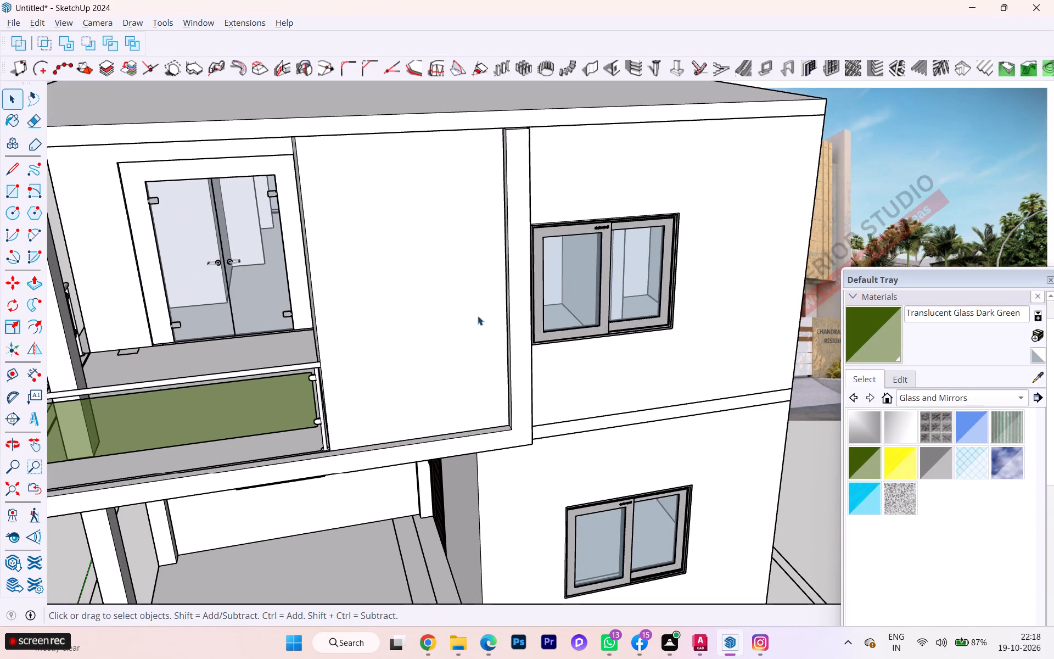
middle_click_drag(476, 314, 456, 268)
scroll(410, 297, "down", 2)
scroll(399, 350, "down", 2)
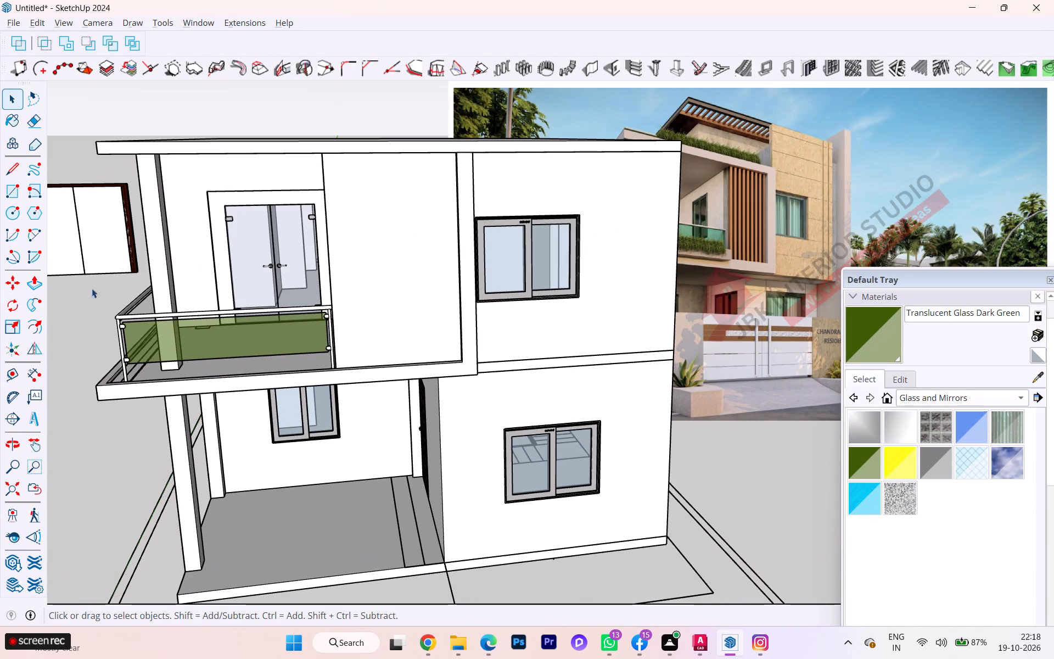
left_click(33, 379)
scroll(402, 166, "up", 2)
scroll(487, 143, "up", 1)
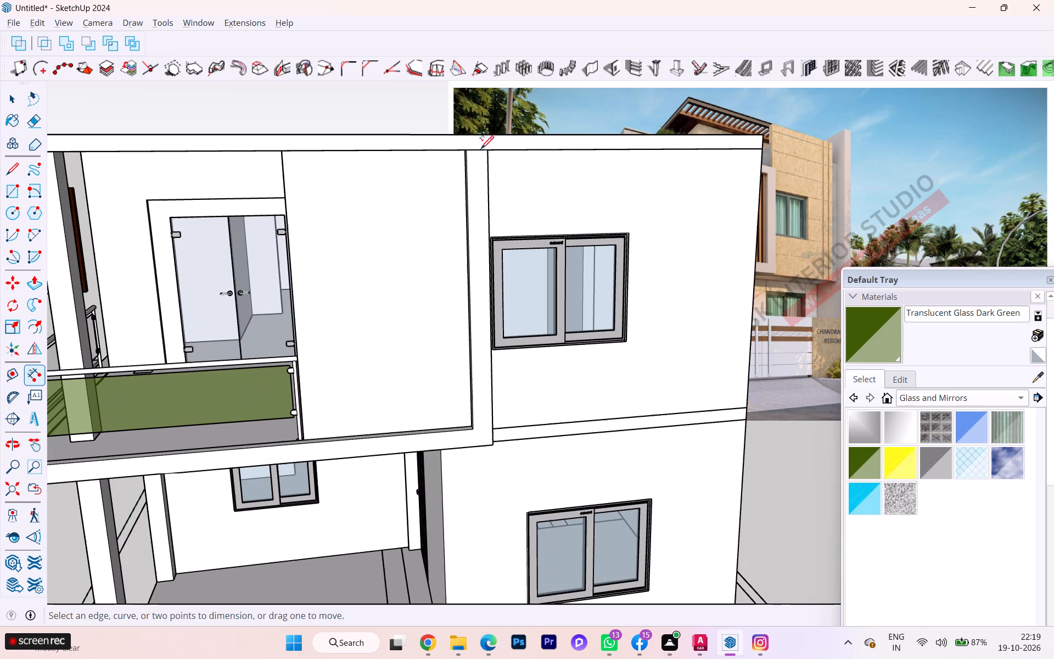
middle_click_drag(458, 154, 535, 80)
scroll(536, 80, "up", 2)
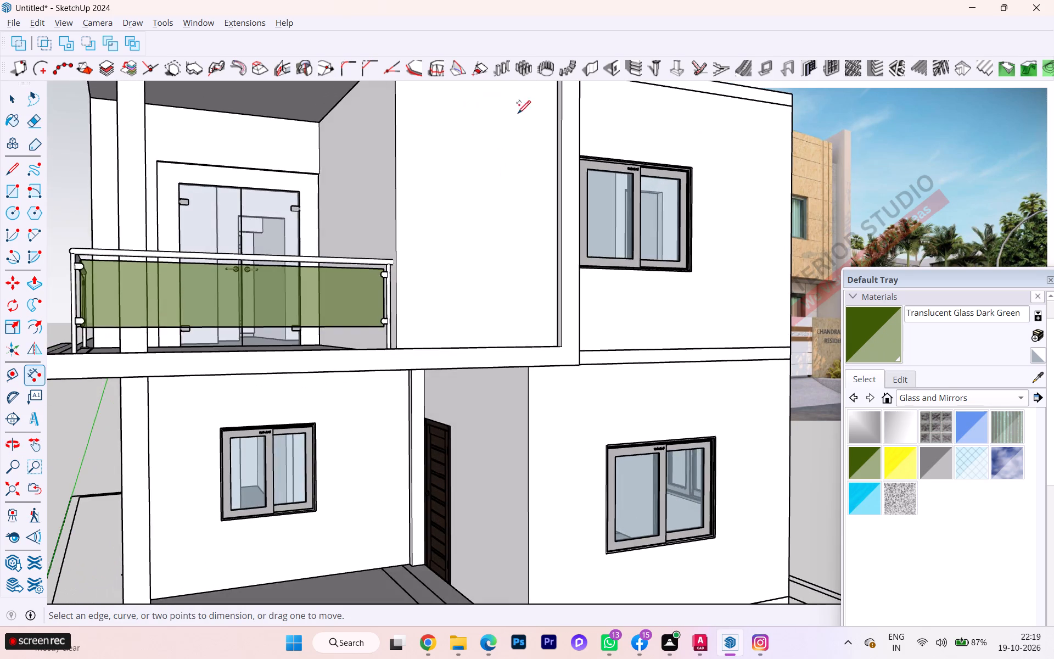
scroll(518, 113, "up", 1)
scroll(514, 120, "down", 5)
scroll(513, 133, "up", 6)
left_click(523, 127)
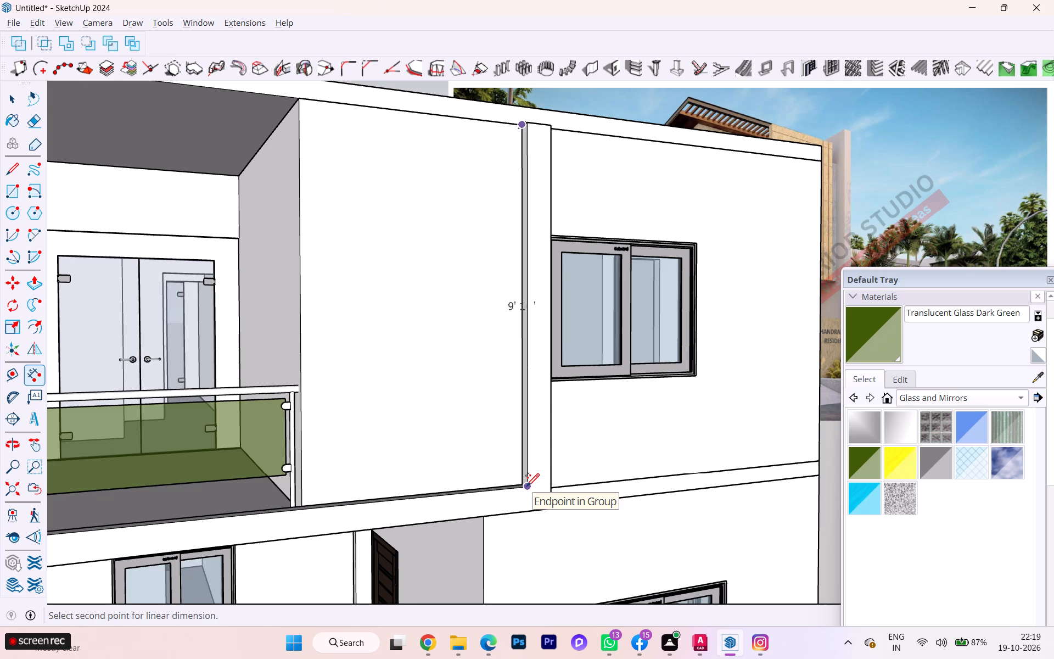
key("space")
scroll(314, 288, "down", 2)
scroll(313, 288, "up", 1)
scroll(312, 288, "down", 8)
scroll(283, 281, "up", 3)
scroll(282, 281, "down", 4)
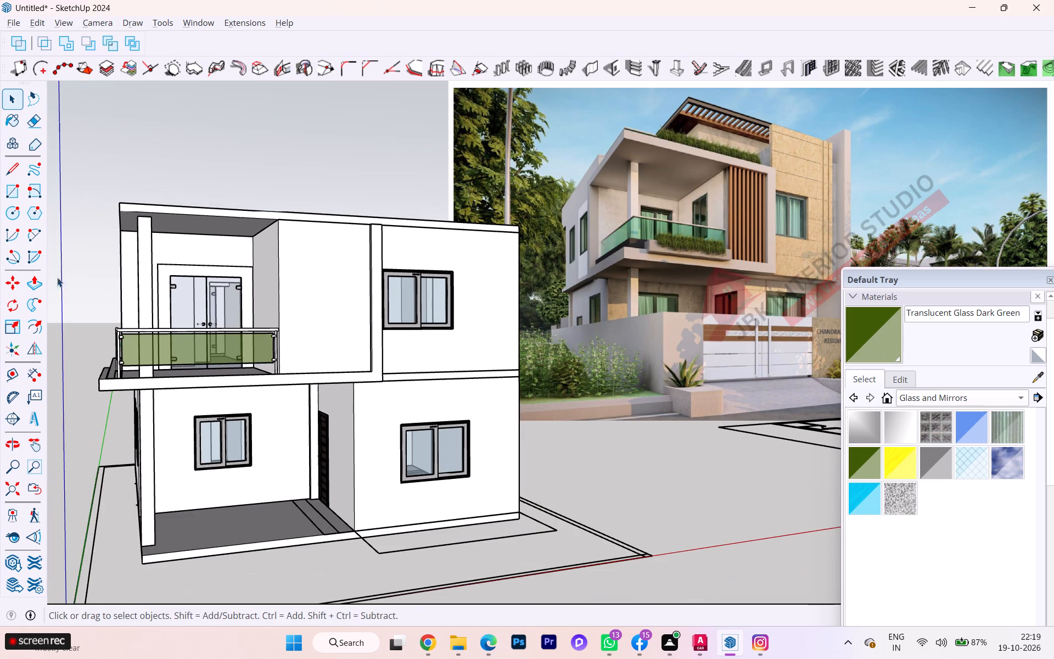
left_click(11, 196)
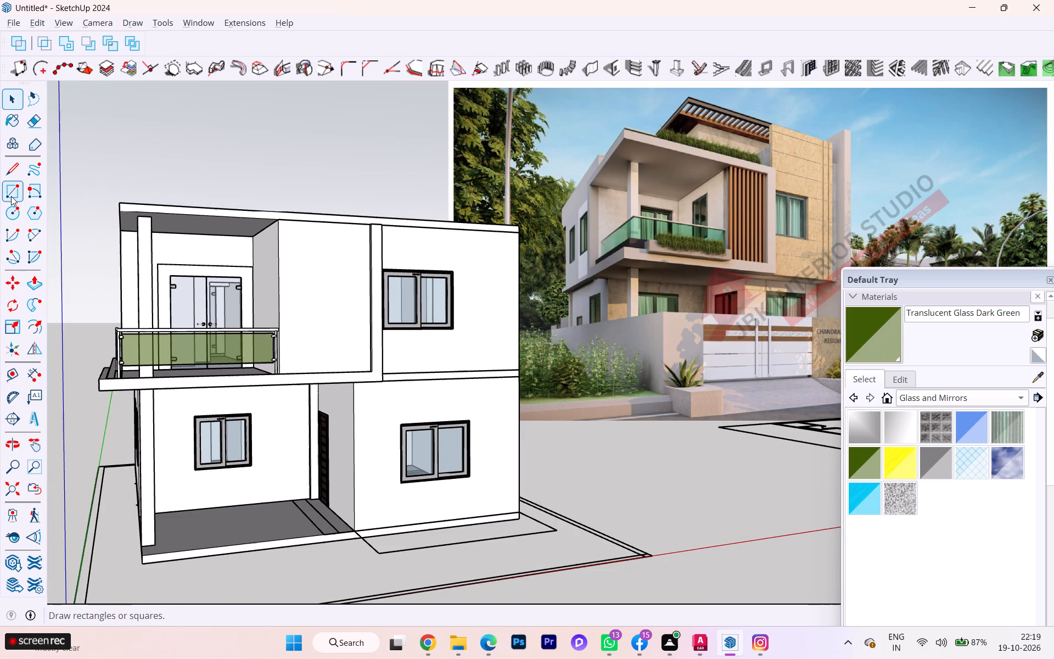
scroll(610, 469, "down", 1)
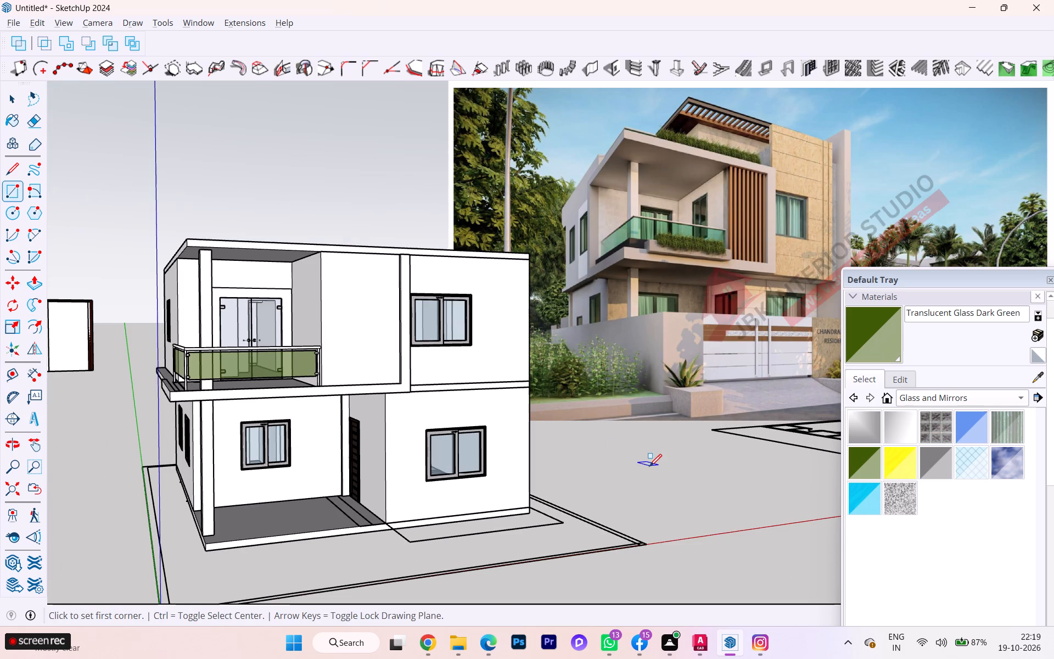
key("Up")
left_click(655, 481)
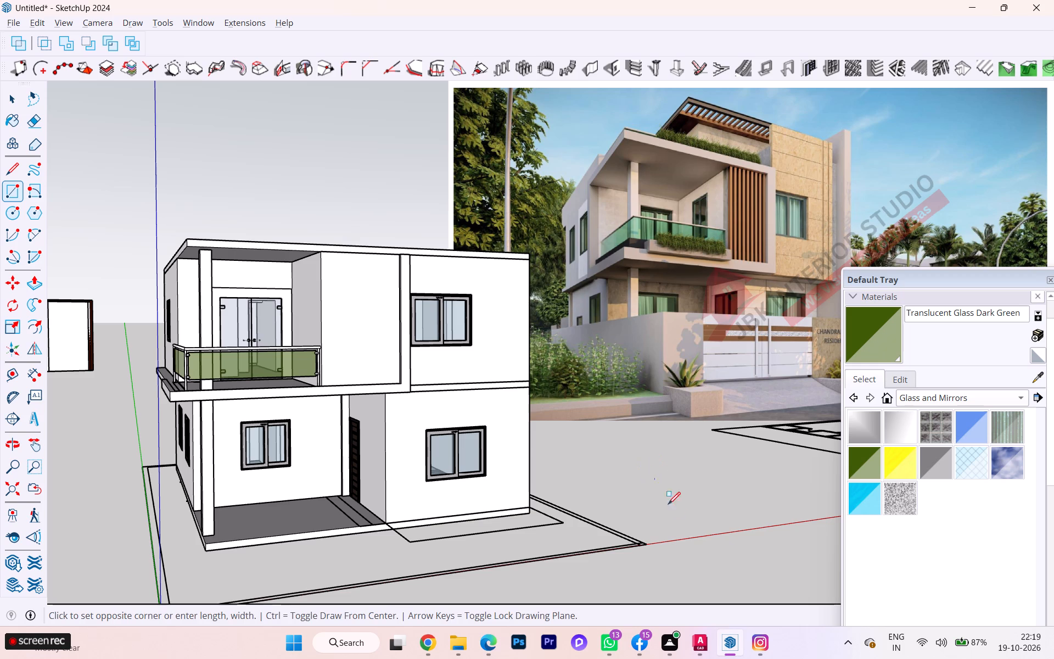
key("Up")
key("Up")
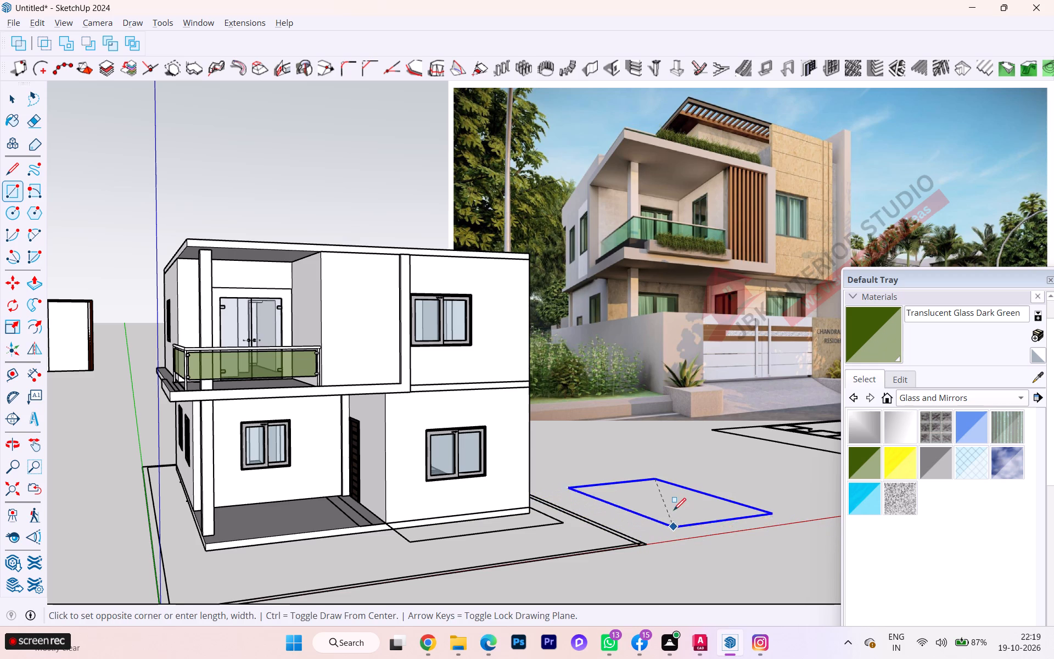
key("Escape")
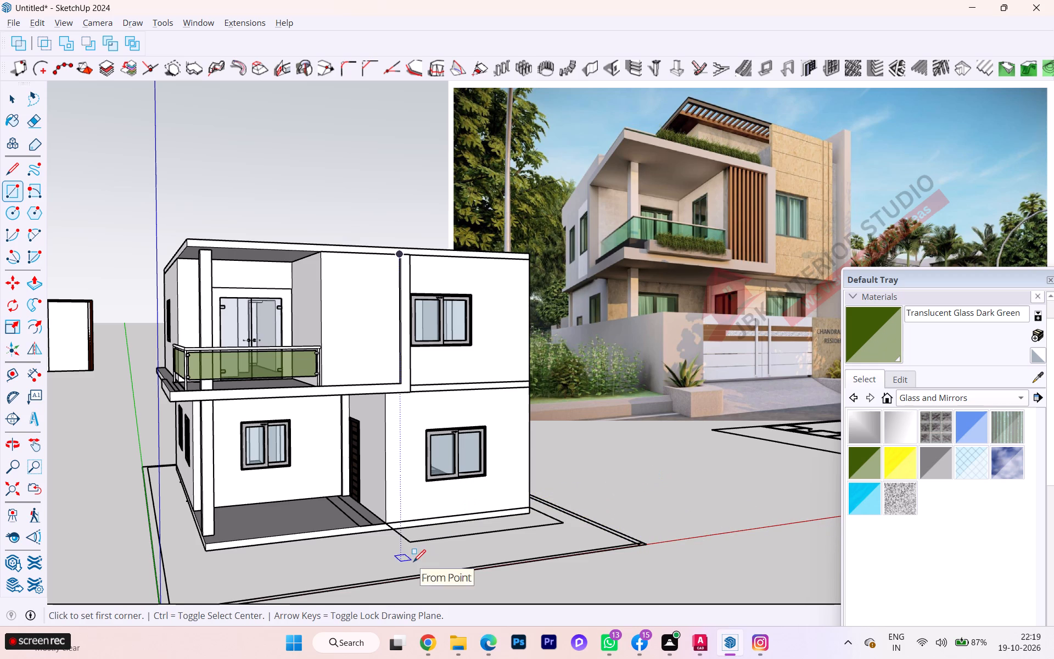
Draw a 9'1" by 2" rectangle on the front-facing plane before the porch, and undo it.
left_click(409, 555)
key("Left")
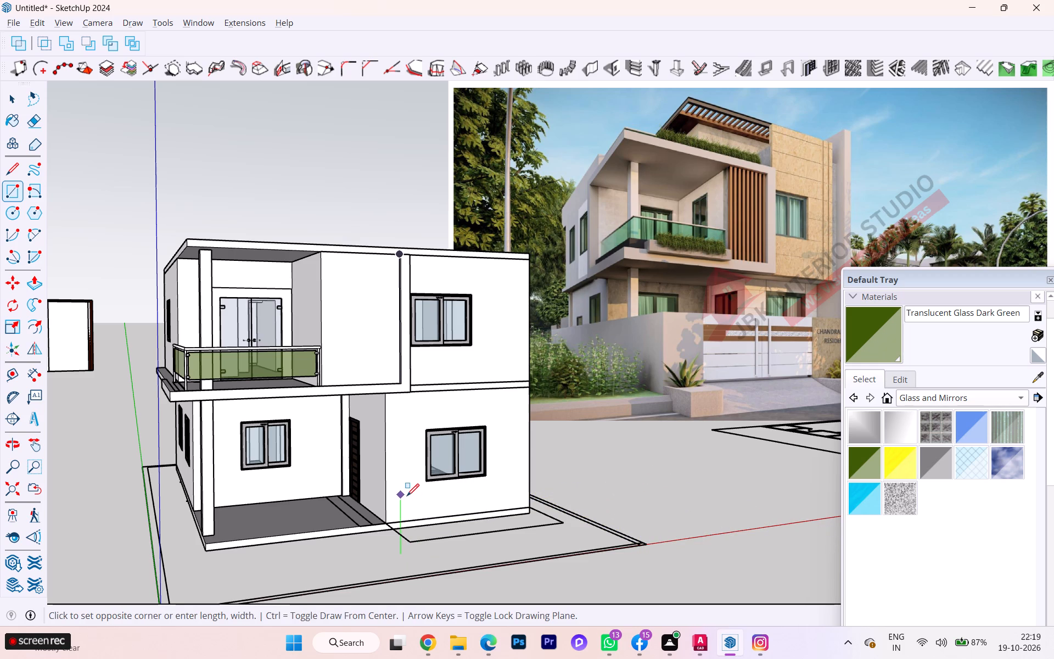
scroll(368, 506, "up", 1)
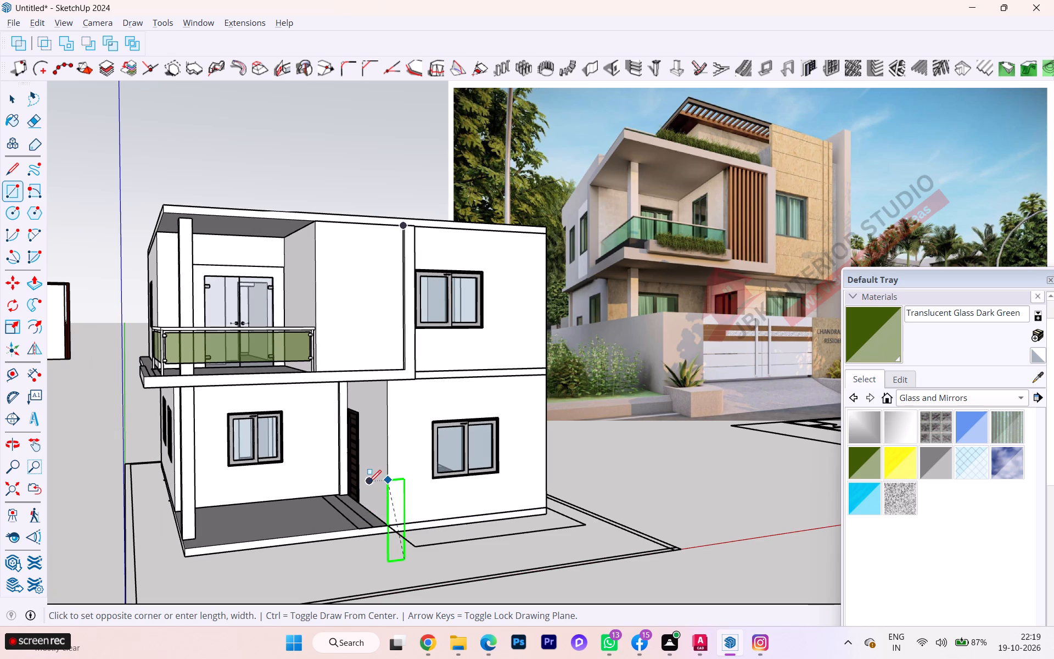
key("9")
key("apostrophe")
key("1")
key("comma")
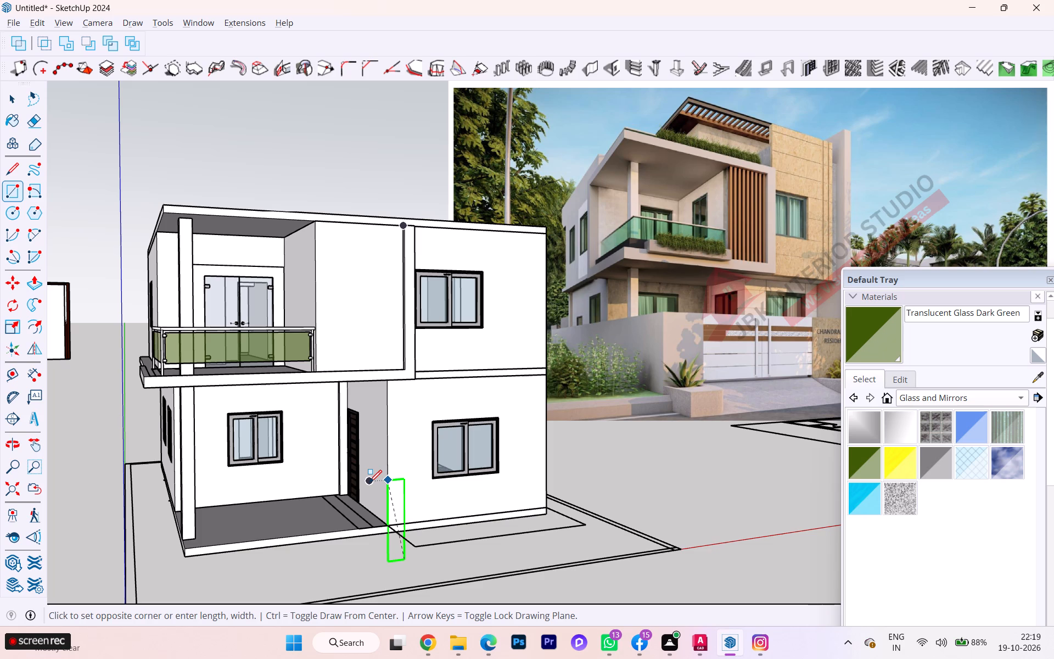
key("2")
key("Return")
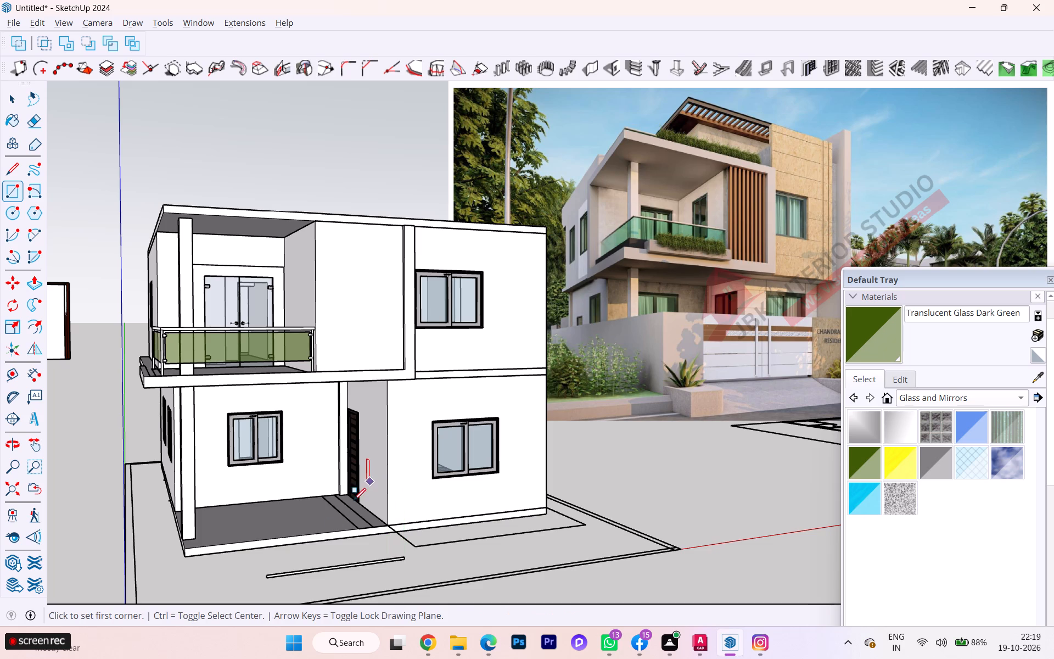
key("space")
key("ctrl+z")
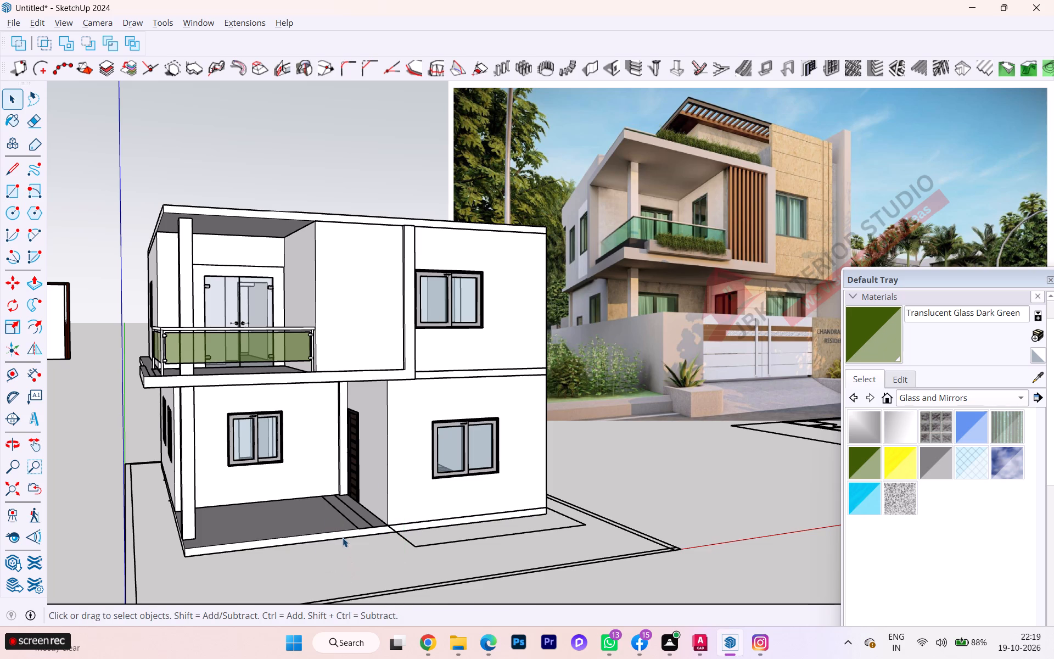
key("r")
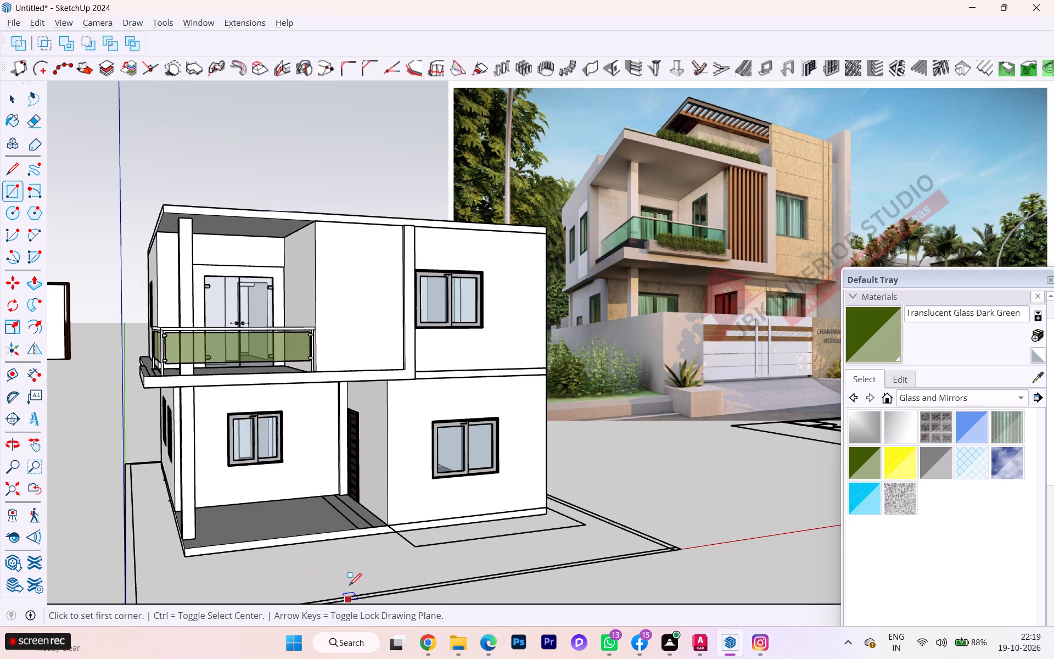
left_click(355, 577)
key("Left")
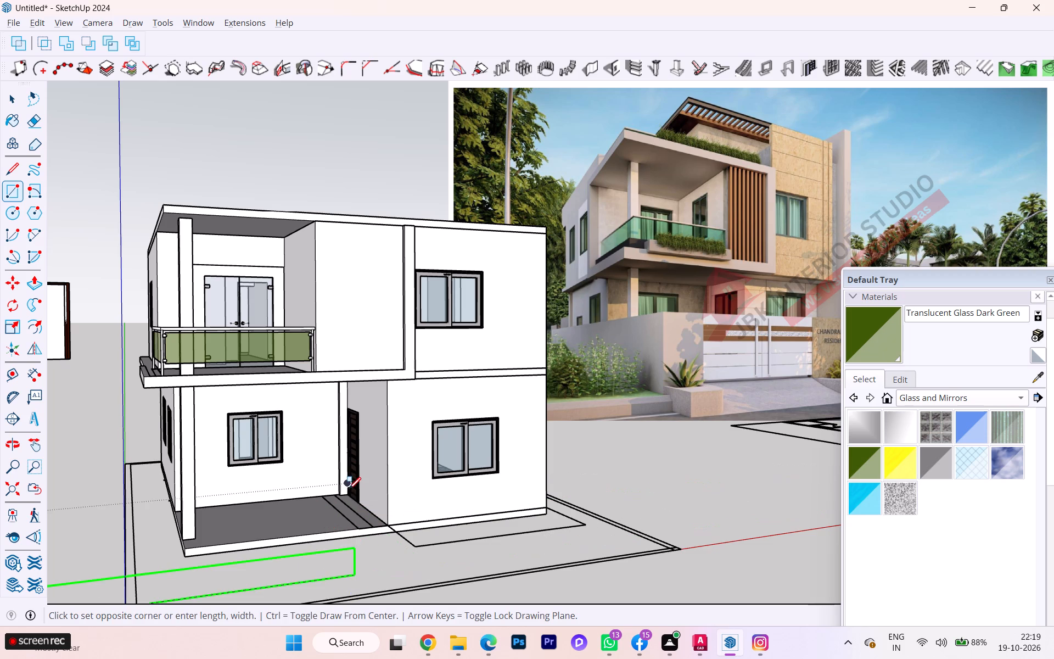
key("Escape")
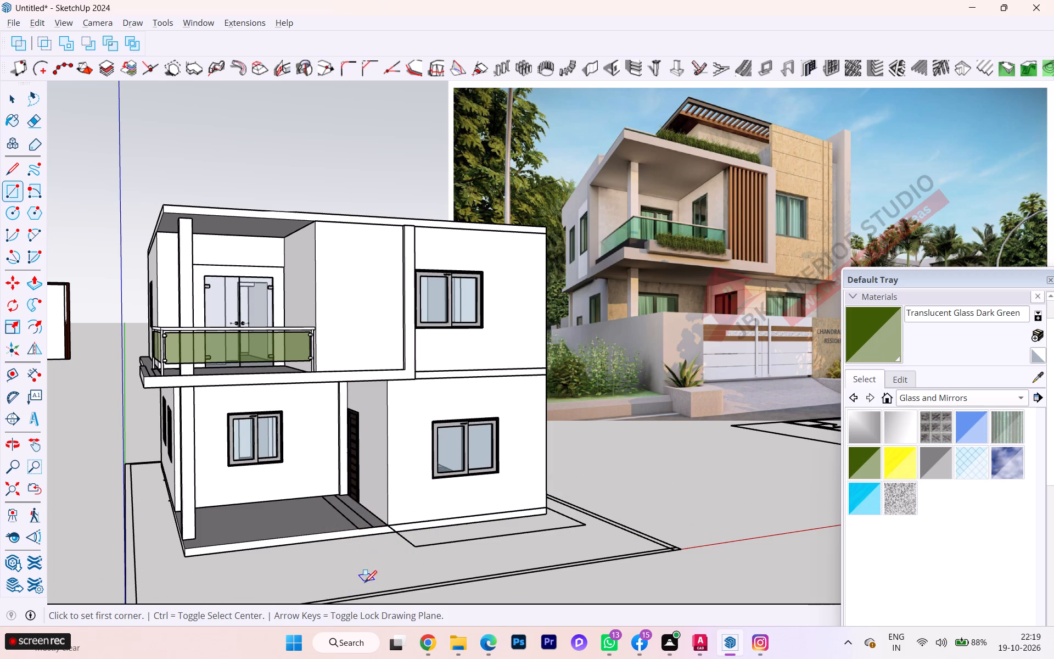
Draw an upright 2" by 9'1" rectangle parallel to the front facade, on the ground before the porch.
left_click(365, 583)
key("Left")
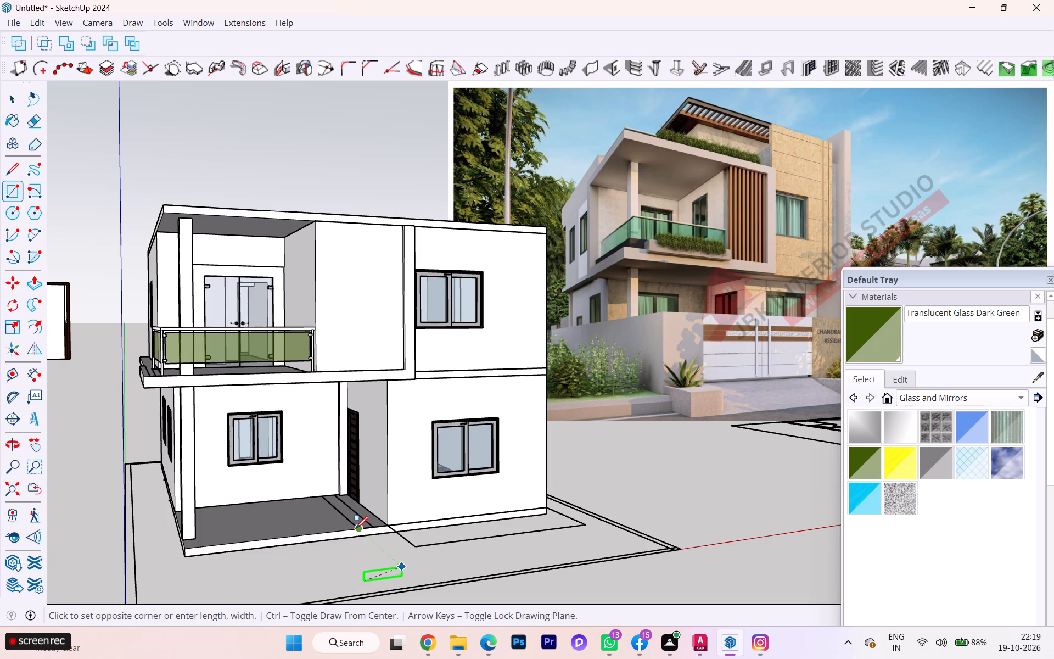
scroll(365, 574, "up", 2)
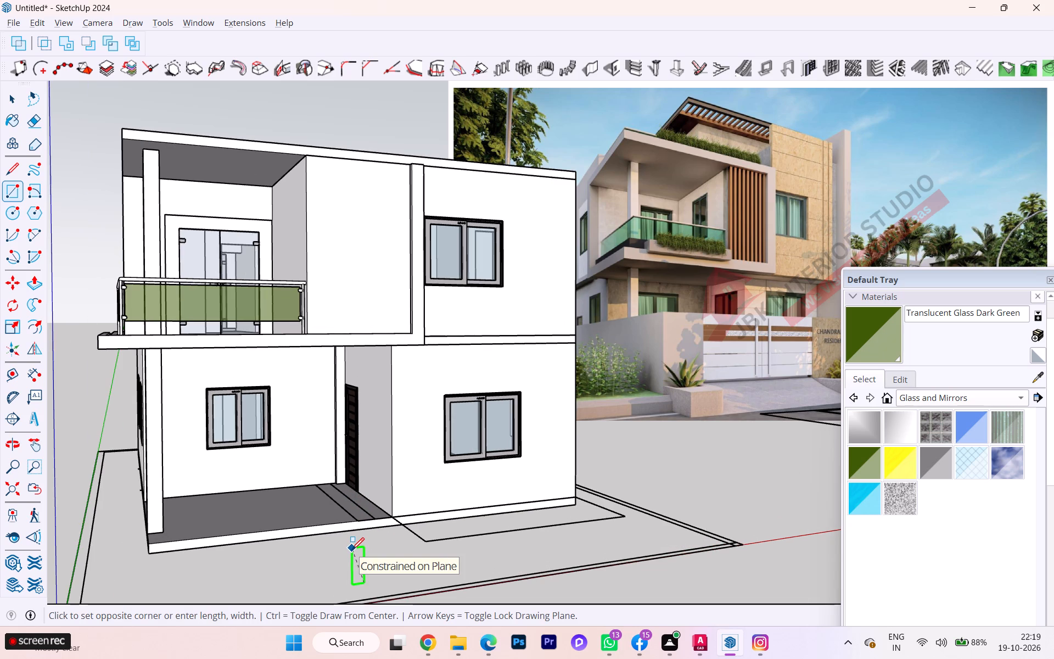
key("2")
type("\",")
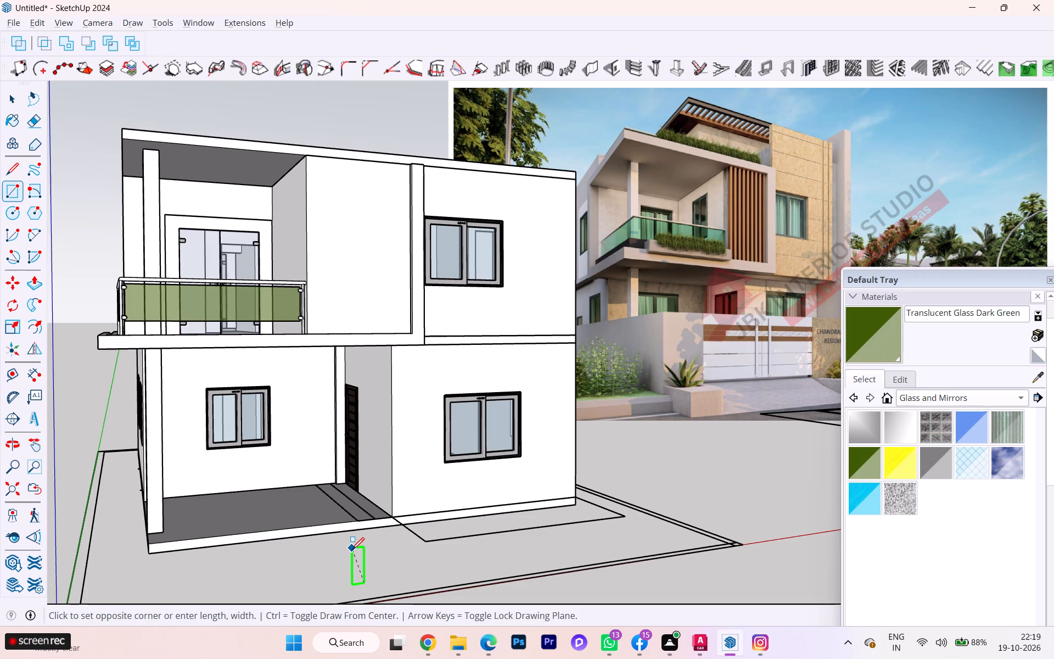
type("9'1\"")
key("Return")
key("space")
Select the upright strip's face with its edges and make it a component.
scroll(359, 534, "up", 2)
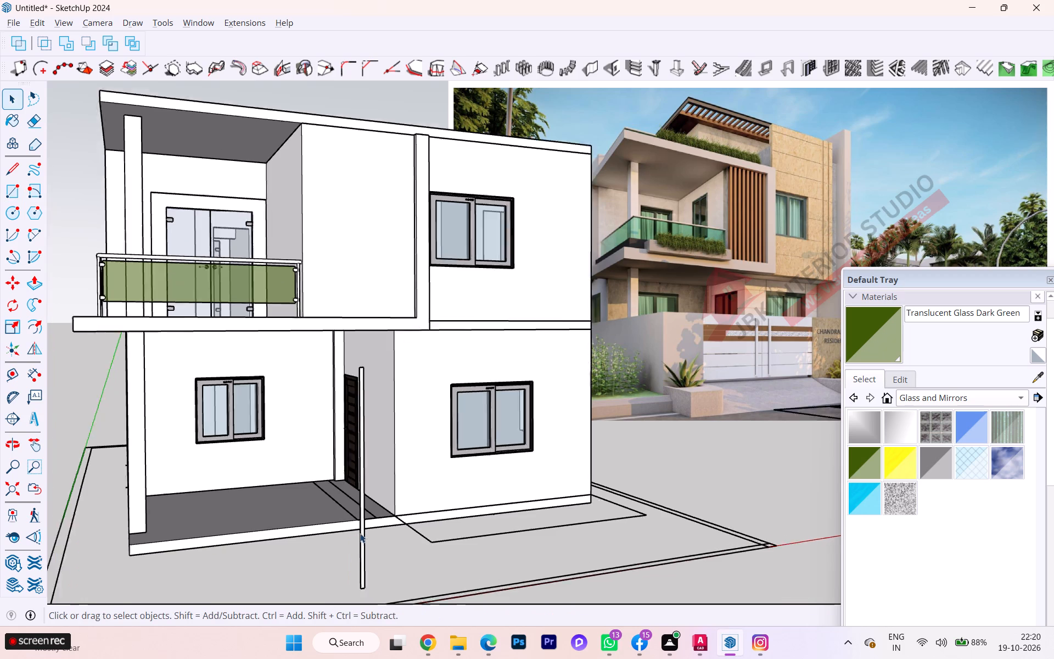
scroll(360, 533, "up", 8)
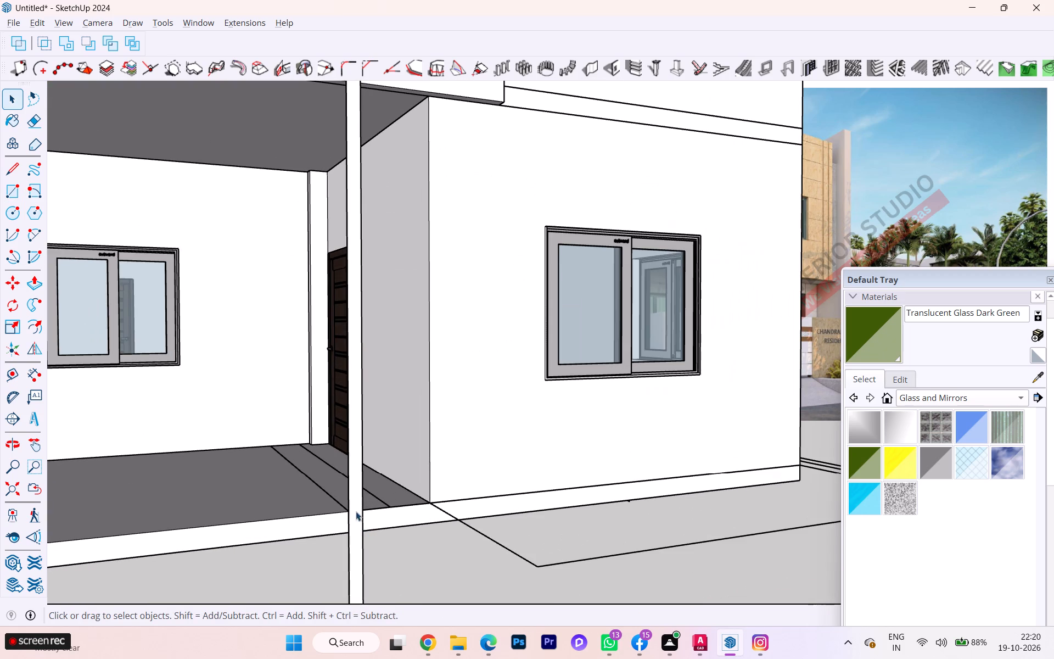
left_click(350, 504)
double_click(354, 495)
scroll(354, 495, "down", 2)
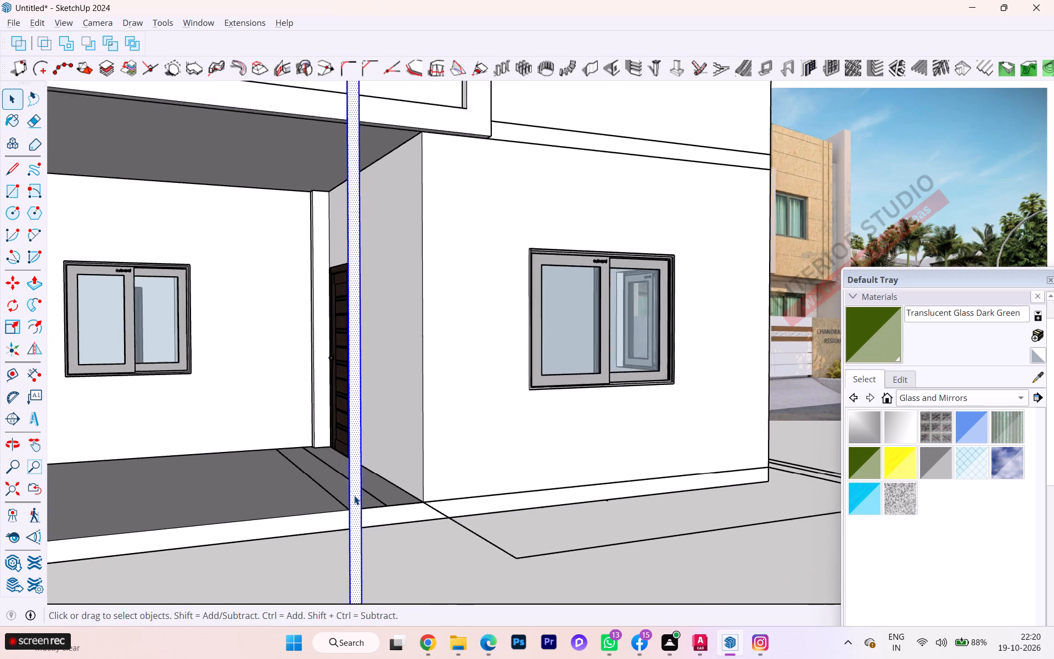
scroll(354, 495, "down", 4)
scroll(354, 495, "up", 1)
scroll(354, 495, "down", 2)
scroll(354, 495, "up", 1)
scroll(354, 495, "down", 2)
scroll(354, 495, "up", 1)
scroll(354, 495, "down", 2)
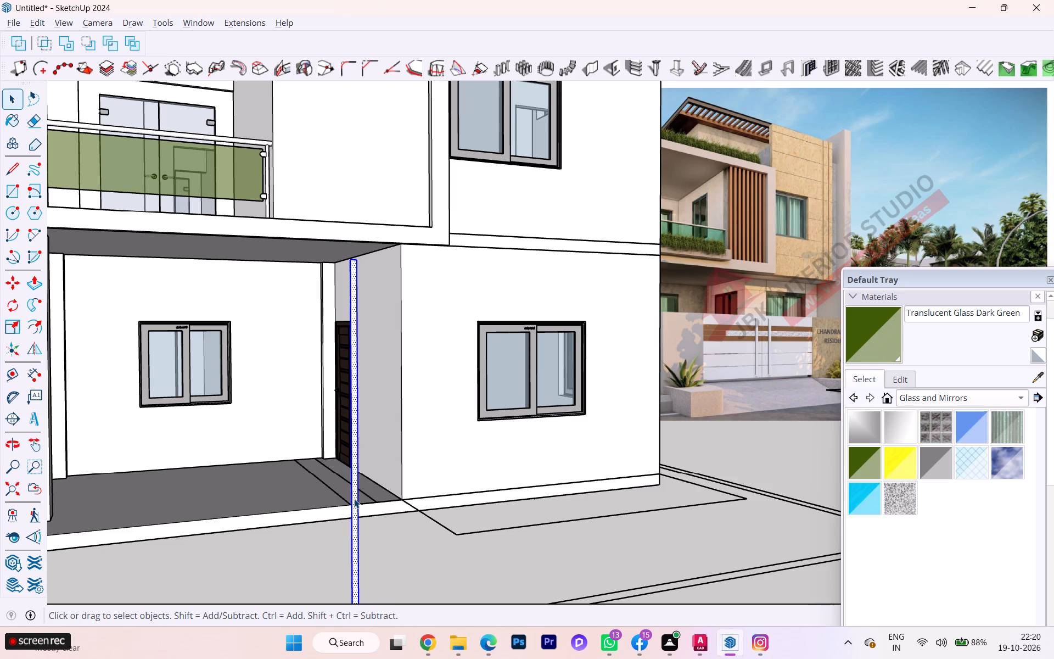
scroll(354, 499, "up", 2)
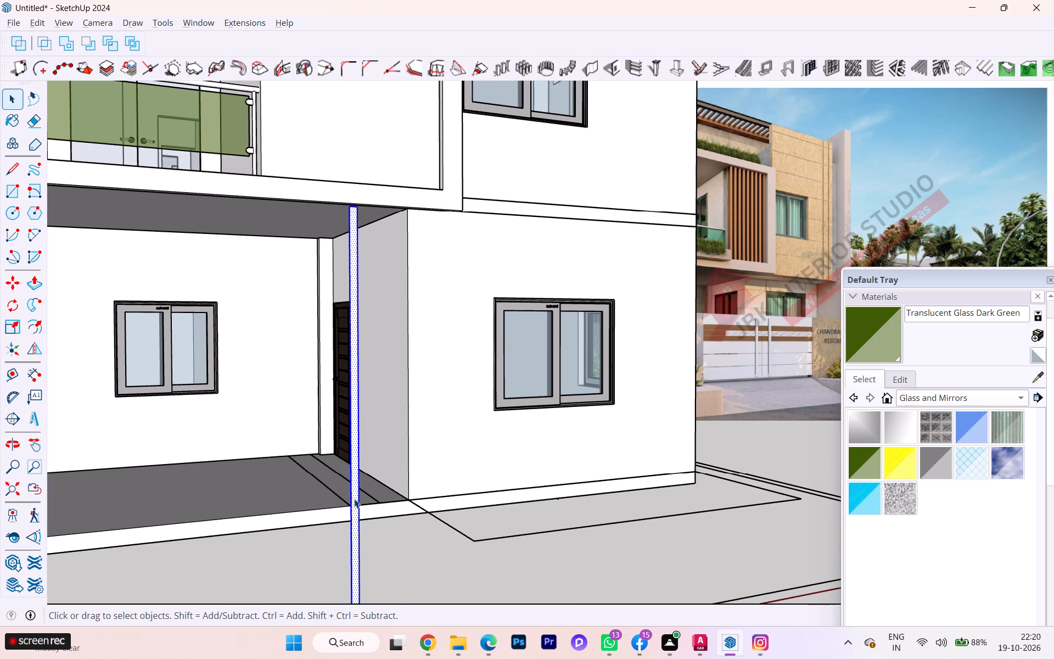
right_click(354, 499)
left_click(416, 115)
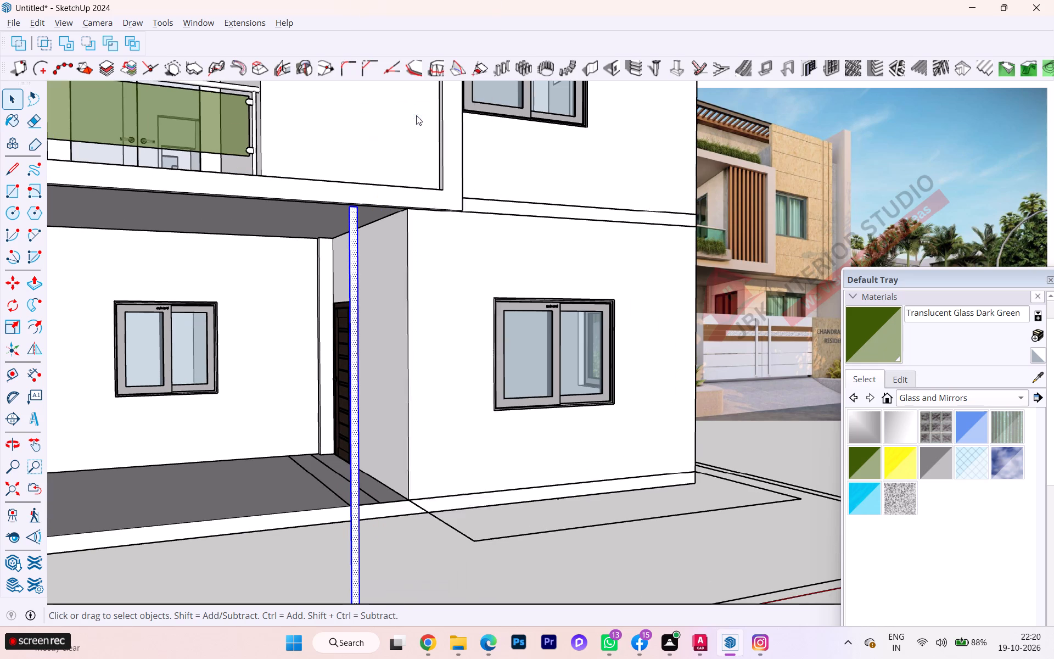
left_click(523, 493)
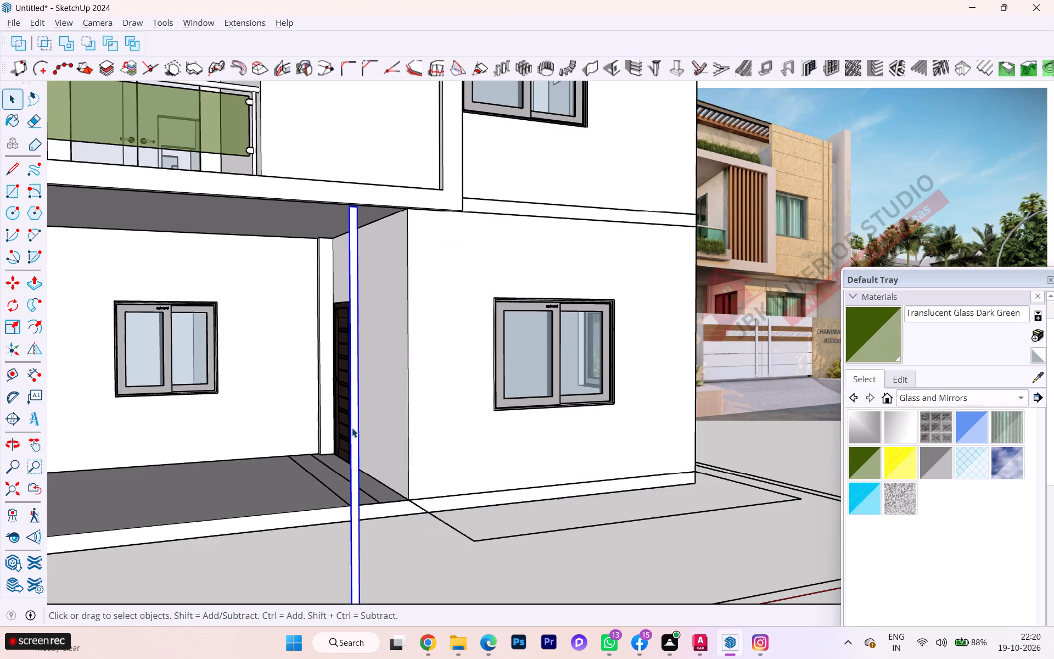
Push/pull the strip's face 2" inside its component to form a solid vertical slat, and close the component.
double_click(351, 421)
double_click(353, 413)
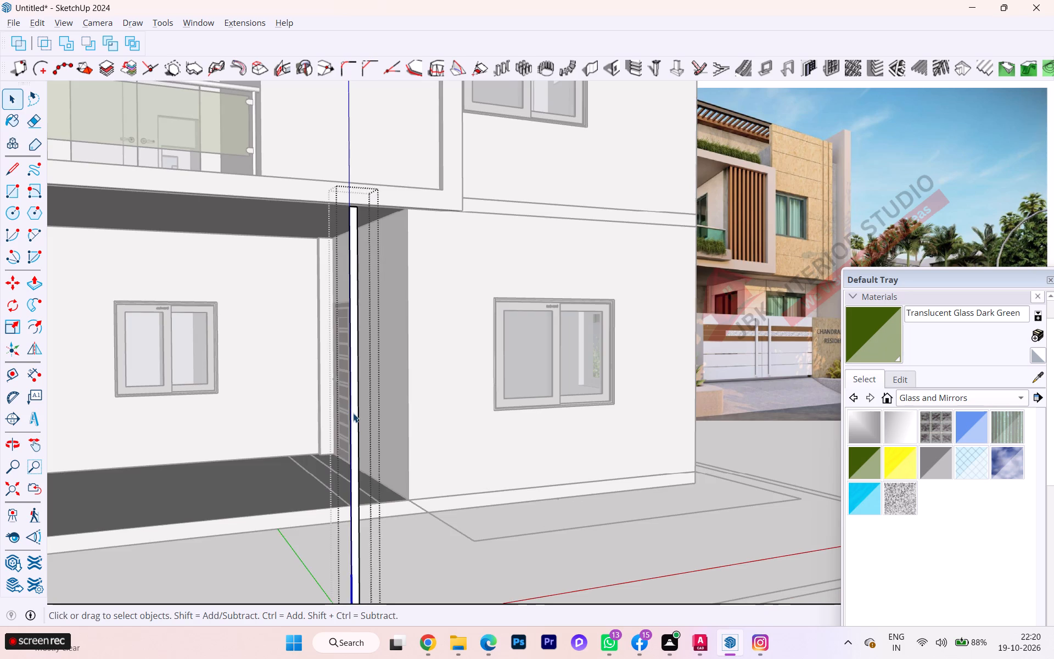
key("p")
left_click(351, 410)
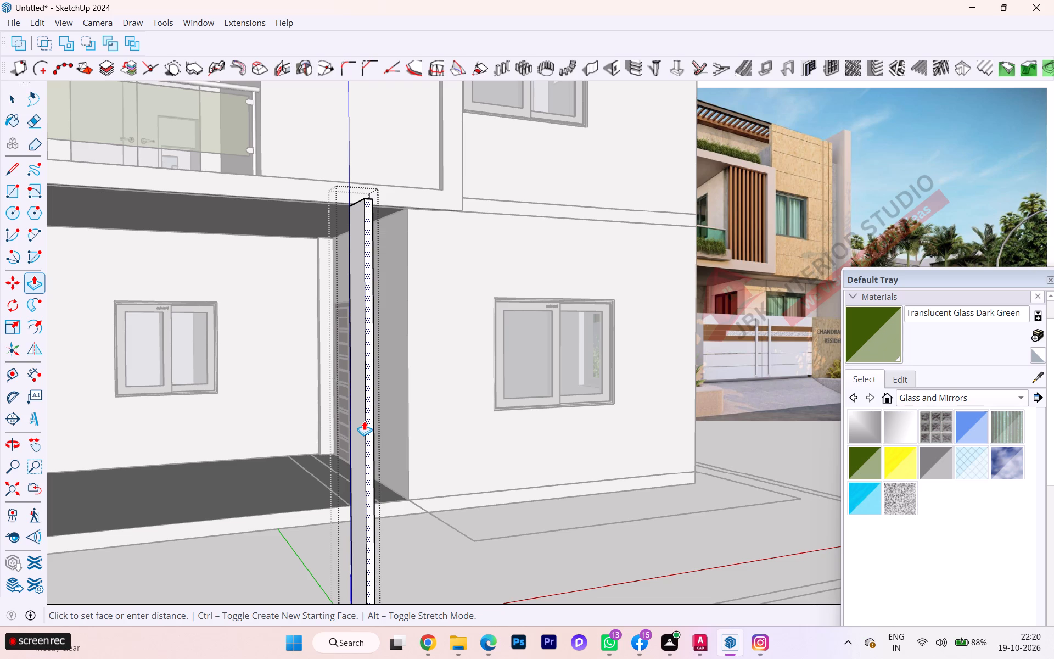
key("2")
key("Return")
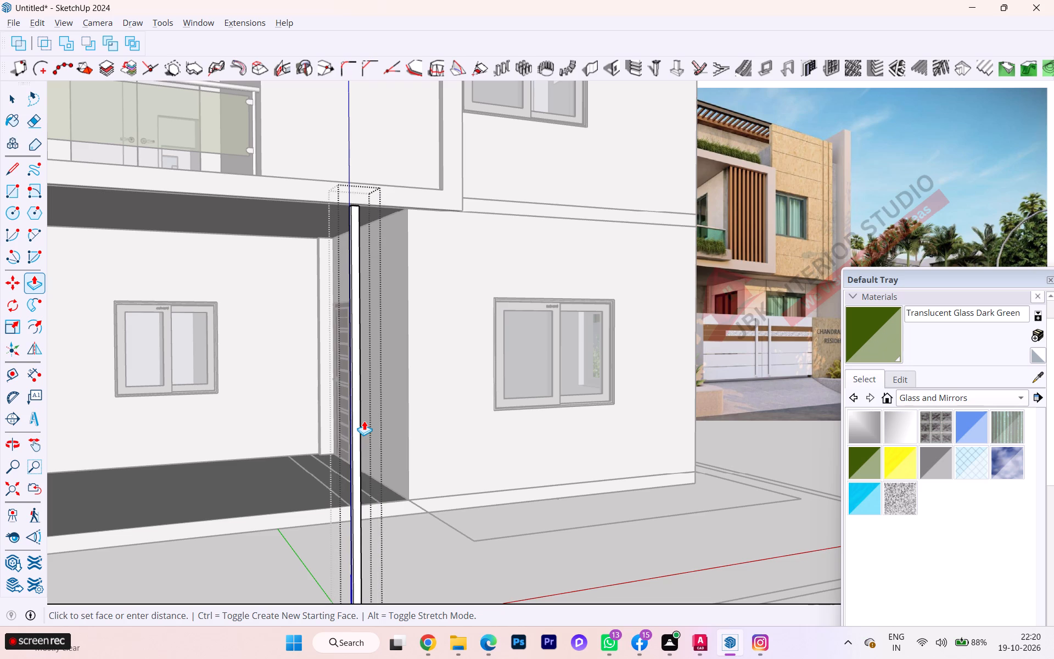
key("space")
left_click(415, 538)
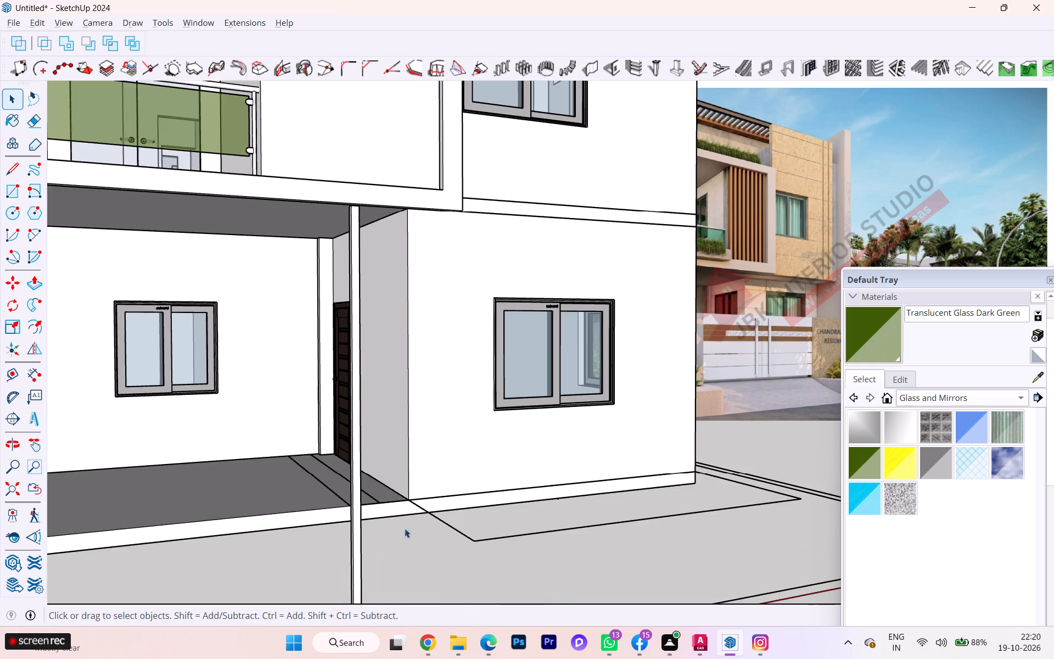
Move the slat by its bottom corner to the inner lower corner of the balcony's projecting frame, beside the vertical member.
scroll(339, 454, "down", 7)
scroll(336, 453, "up", 2)
scroll(336, 453, "down", 1)
left_click(348, 537)
key("m")
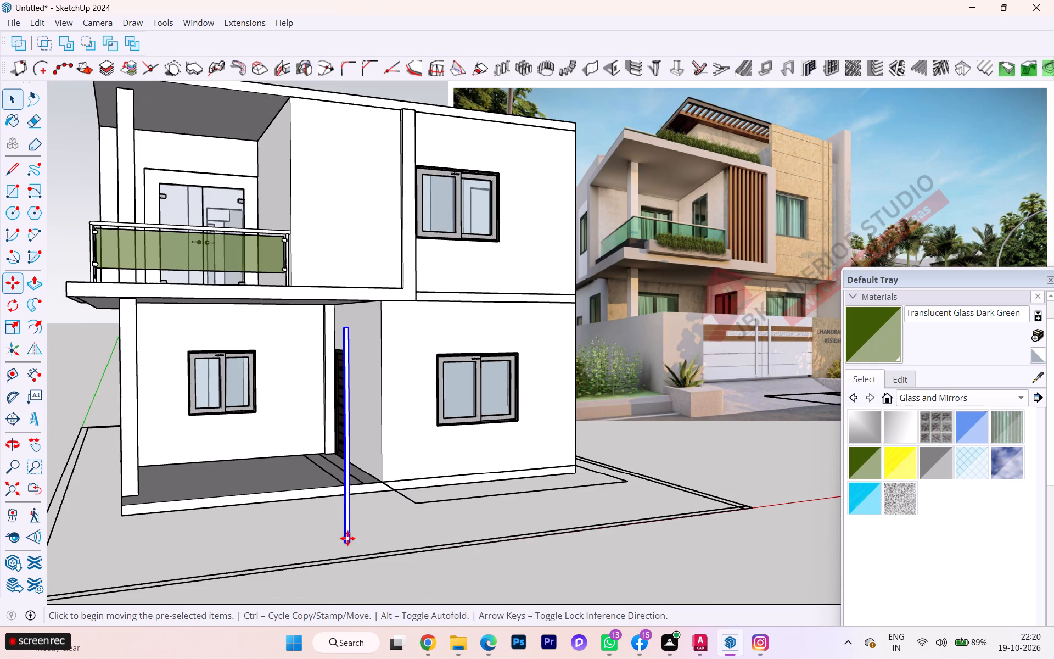
scroll(344, 544, "up", 6)
left_click(356, 541)
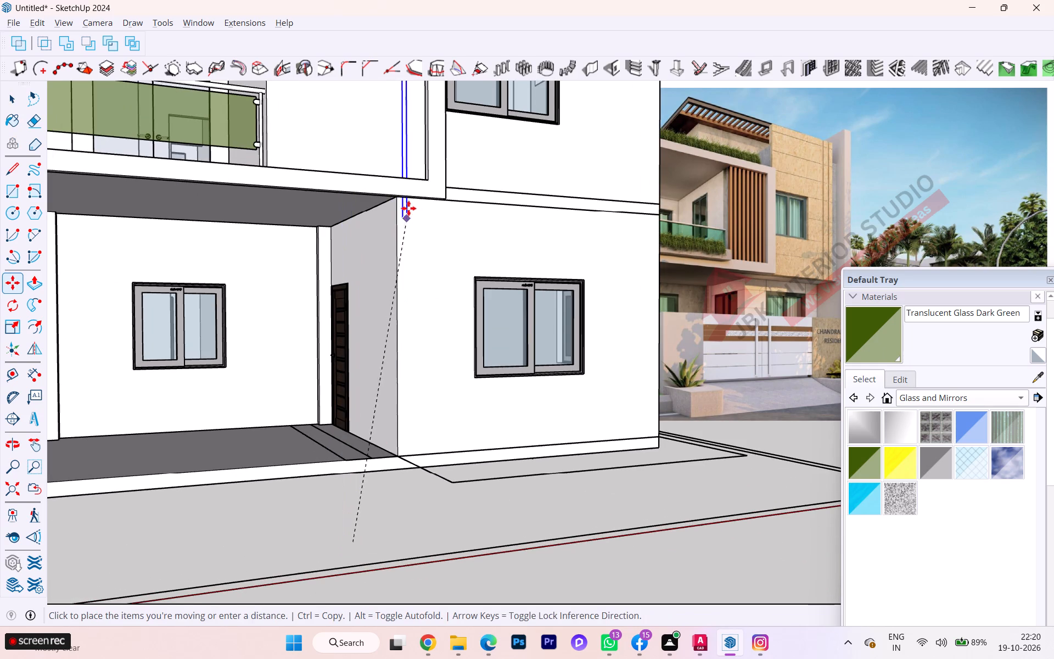
scroll(408, 208, "down", 4)
middle_click_drag(410, 224, 453, 417)
scroll(450, 387, "up", 1)
scroll(450, 387, "down", 1)
scroll(450, 387, "up", 7)
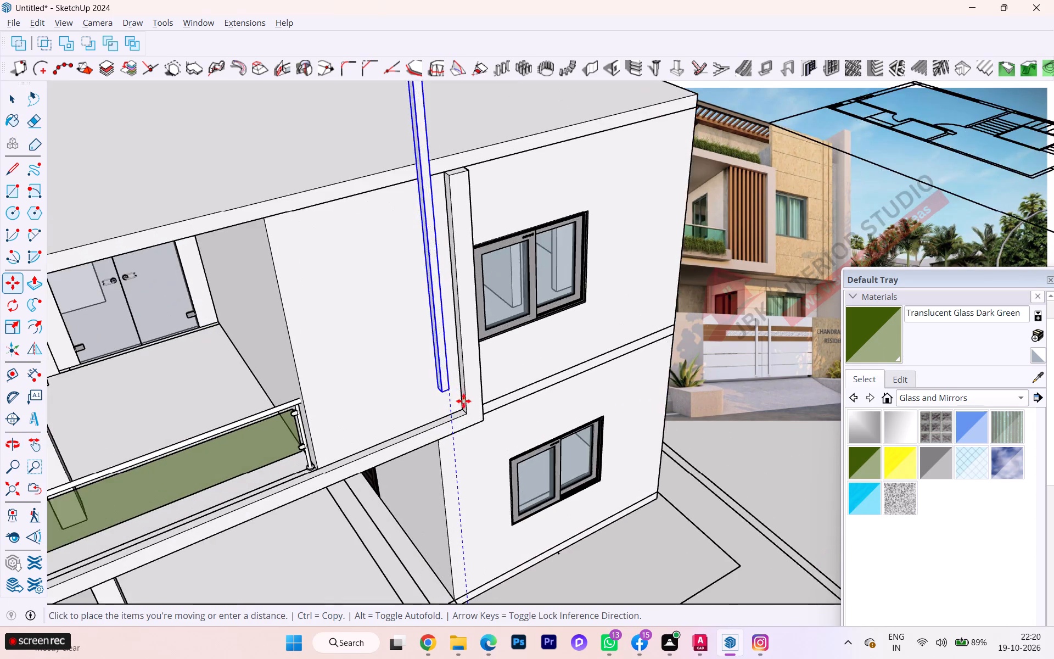
scroll(463, 401, "up", 2)
scroll(465, 404, "down", 3)
scroll(466, 404, "up", 4)
scroll(469, 415, "down", 2)
scroll(469, 415, "up", 11)
scroll(464, 409, "down", 3)
scroll(464, 408, "up", 4)
scroll(452, 403, "down", 3)
scroll(452, 403, "up", 2)
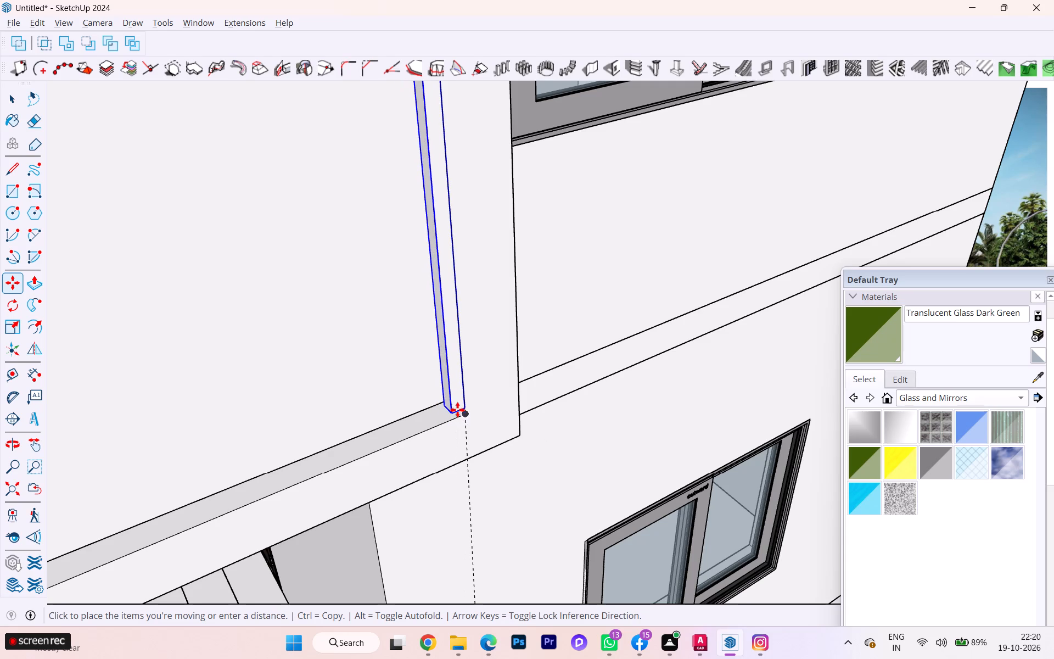
left_click(457, 410)
key("space")
scroll(447, 412, "up", 1)
scroll(447, 412, "down", 2)
scroll(446, 412, "up", 3)
scroll(446, 412, "down", 1)
scroll(446, 411, "up", 5)
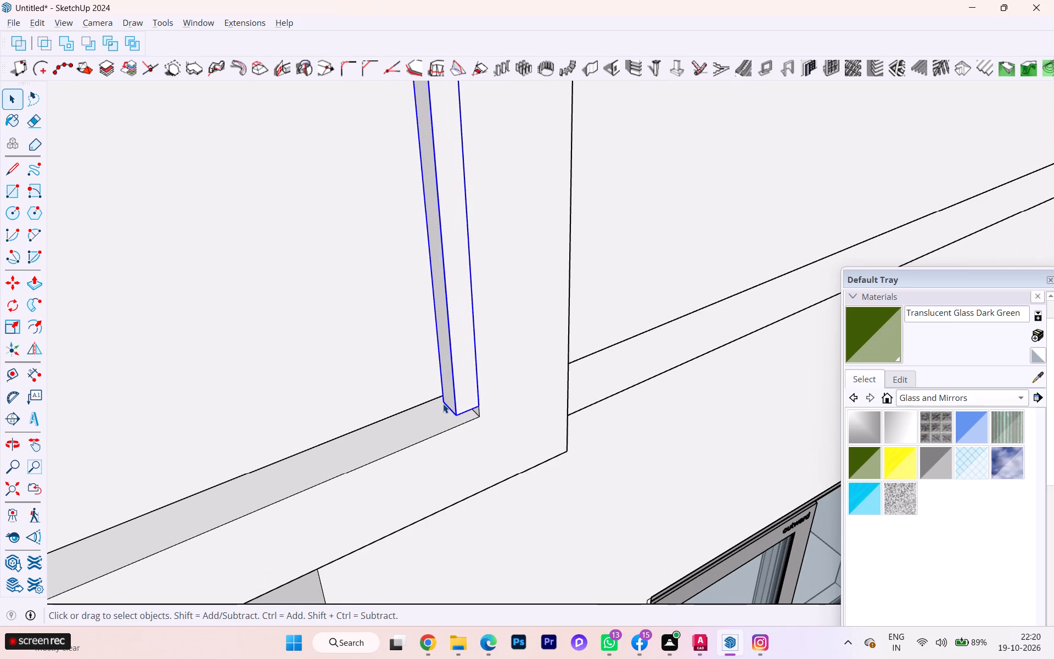
Move the slat by its bottom corners in small adjustments, setting it back to the inner edge of the balcony frame's lower ledge.
key("m")
scroll(462, 374, "up", 3)
scroll(462, 375, "down", 1)
left_click(437, 407)
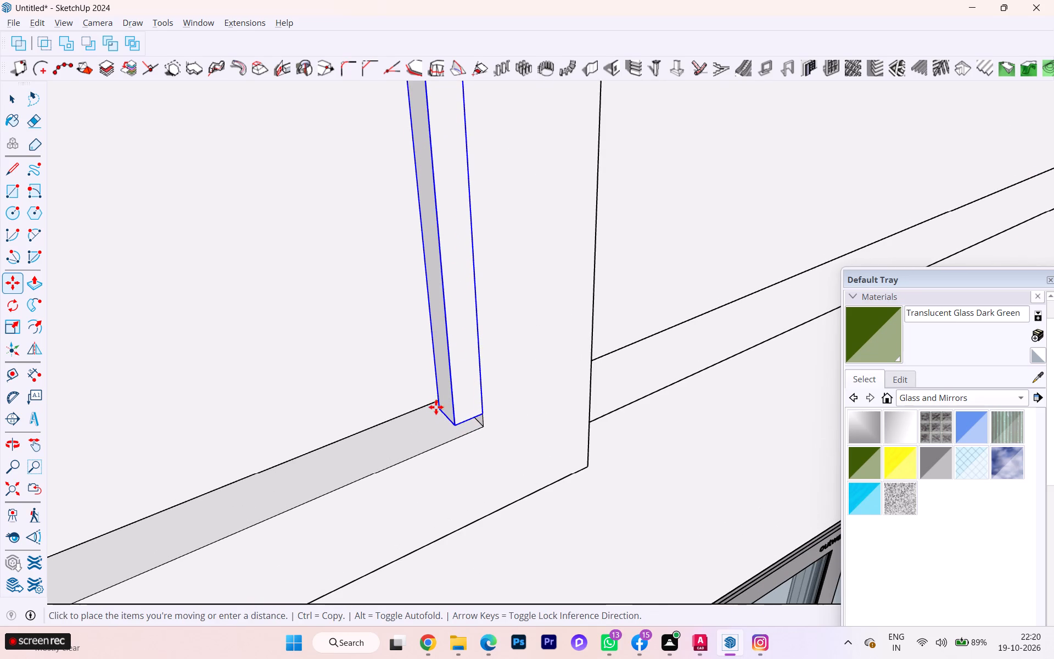
left_click(429, 403)
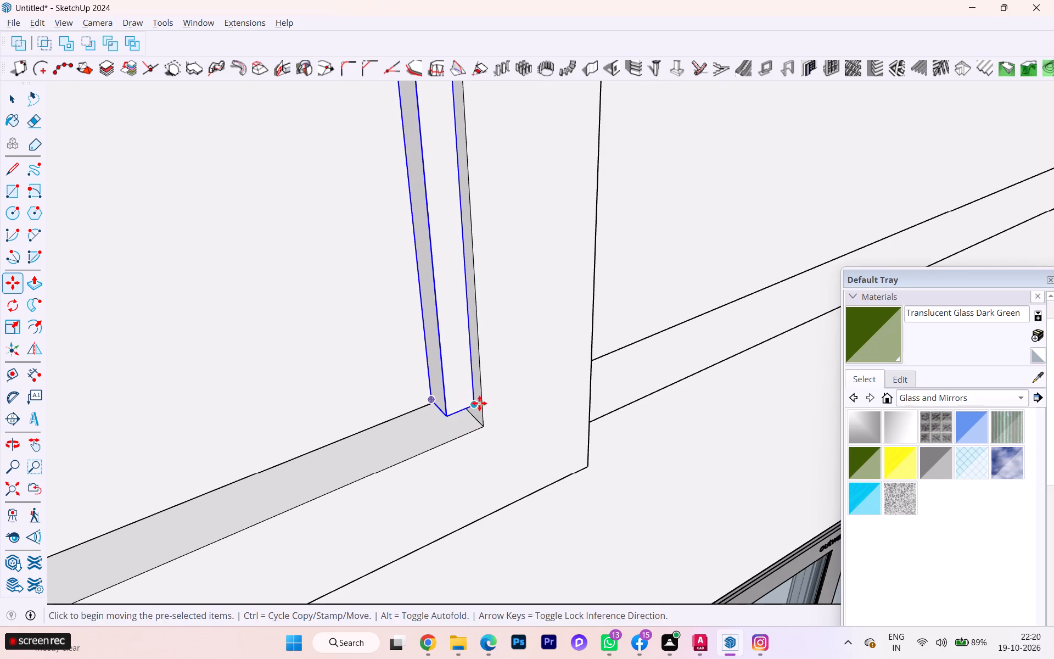
middle_click_drag(479, 403, 445, 244)
scroll(479, 403, "down", 1)
scroll(434, 340, "up", 4)
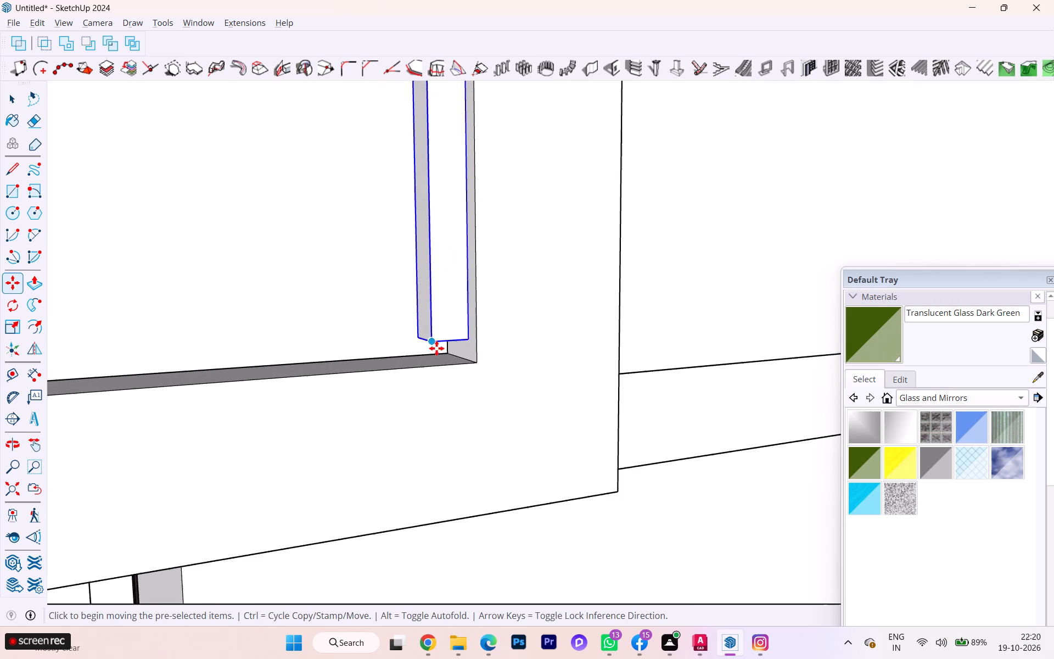
left_click(434, 346)
left_click(436, 364)
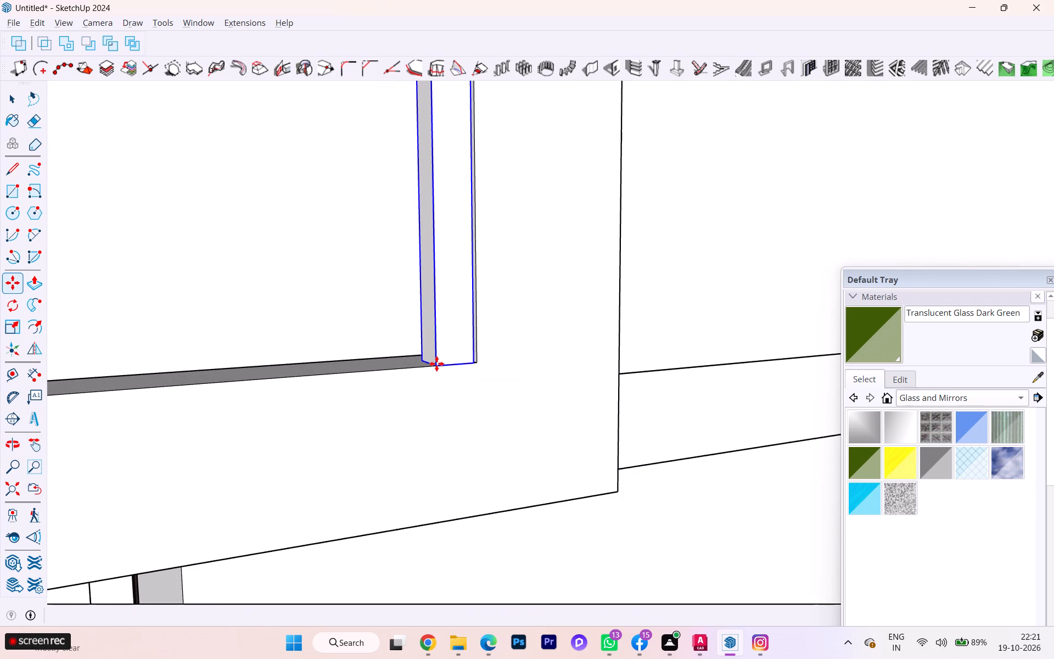
middle_click_drag(464, 363, 714, 410)
scroll(470, 423, "up", 2)
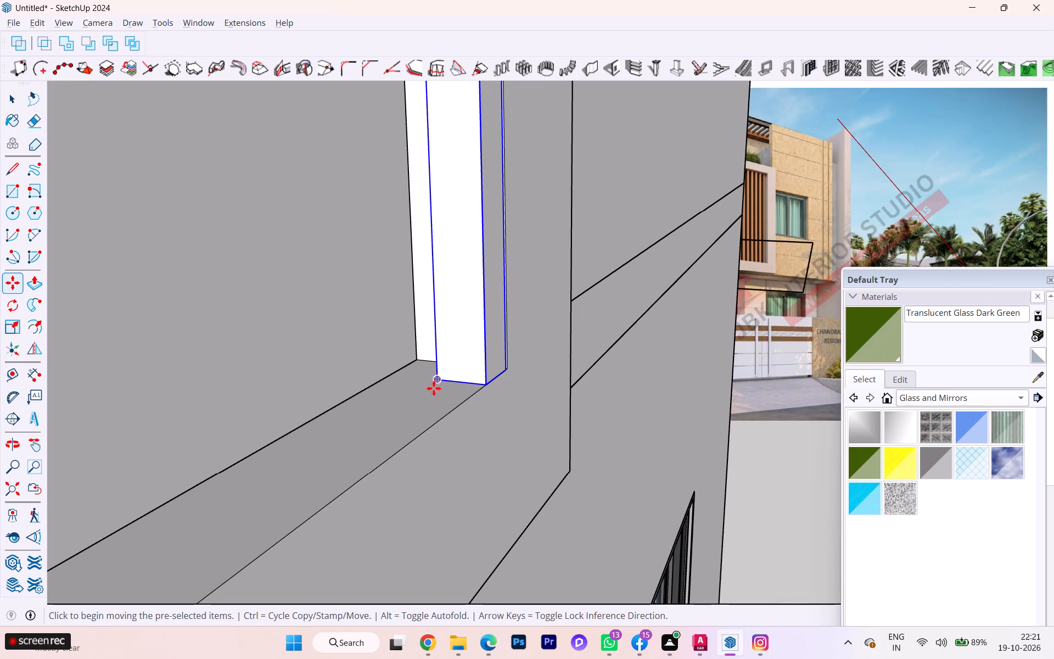
left_click(435, 384)
left_click(393, 375)
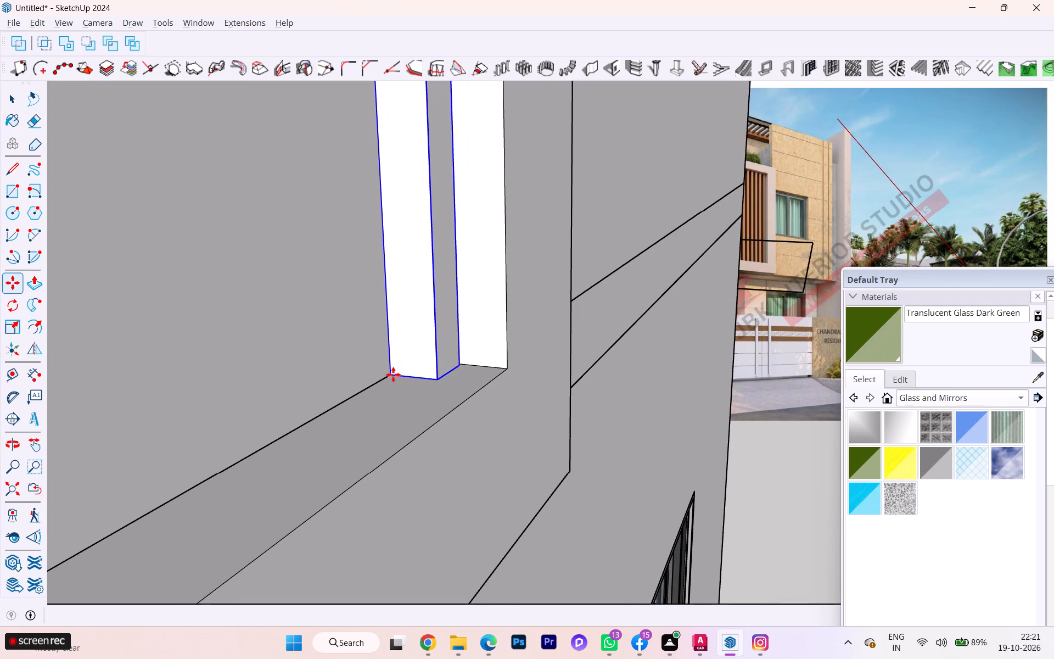
Move the slat along the red axis against the frame's vertical member, then seat its bottom corner on the lower ledge.
scroll(467, 375, "down", 1)
middle_click_drag(466, 375, 135, 445)
scroll(394, 376, "down", 1)
middle_click_drag(393, 375, 293, 394)
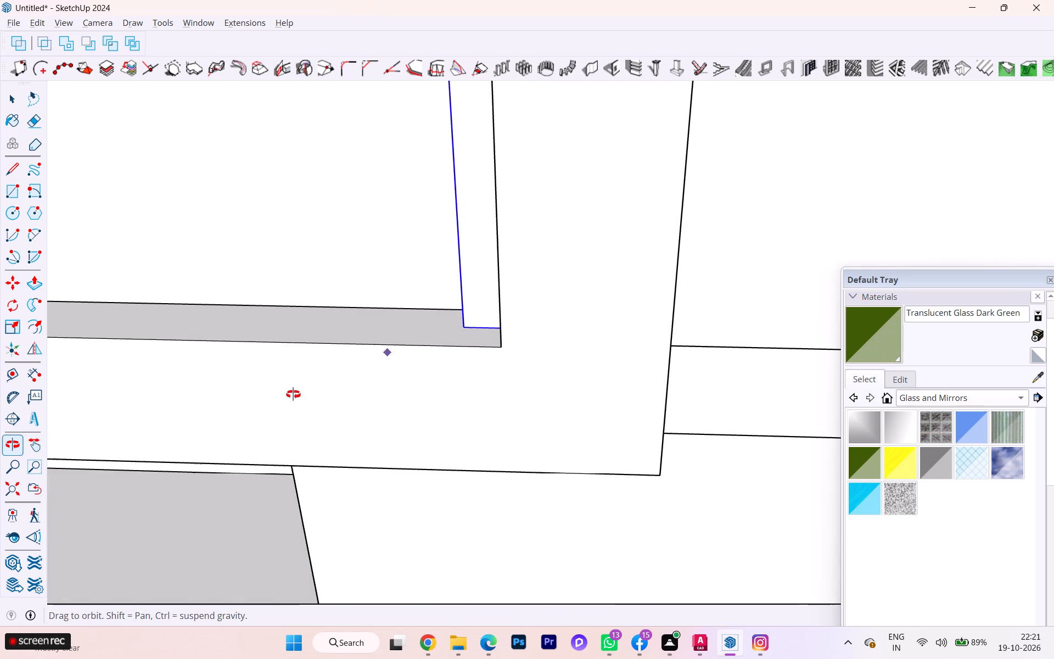
middle_click_drag(293, 394, 297, 391)
scroll(393, 341, "down", 1)
scroll(397, 340, "up", 6)
scroll(504, 308, "up", 5)
scroll(504, 308, "down", 2)
scroll(504, 308, "up", 2)
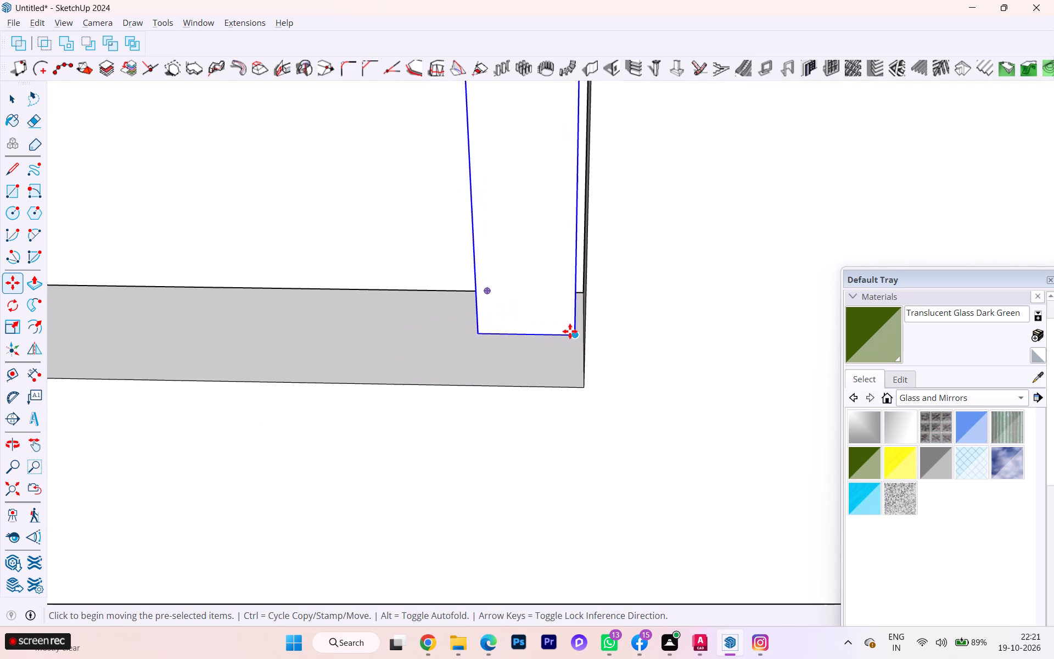
left_click(570, 331)
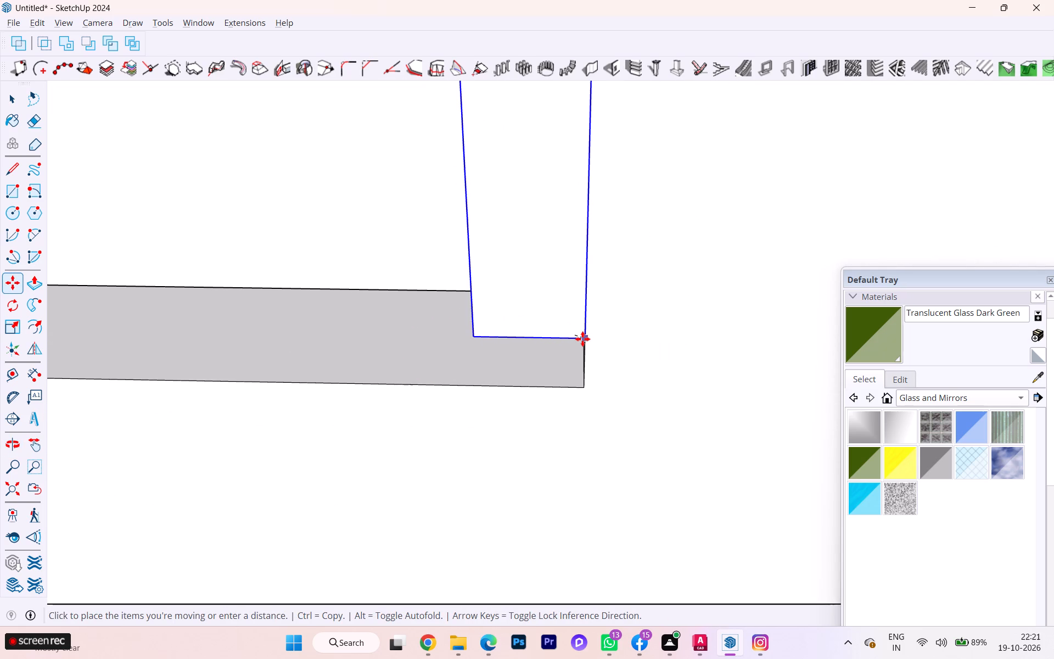
key("Right")
left_click(582, 339)
left_click(582, 339)
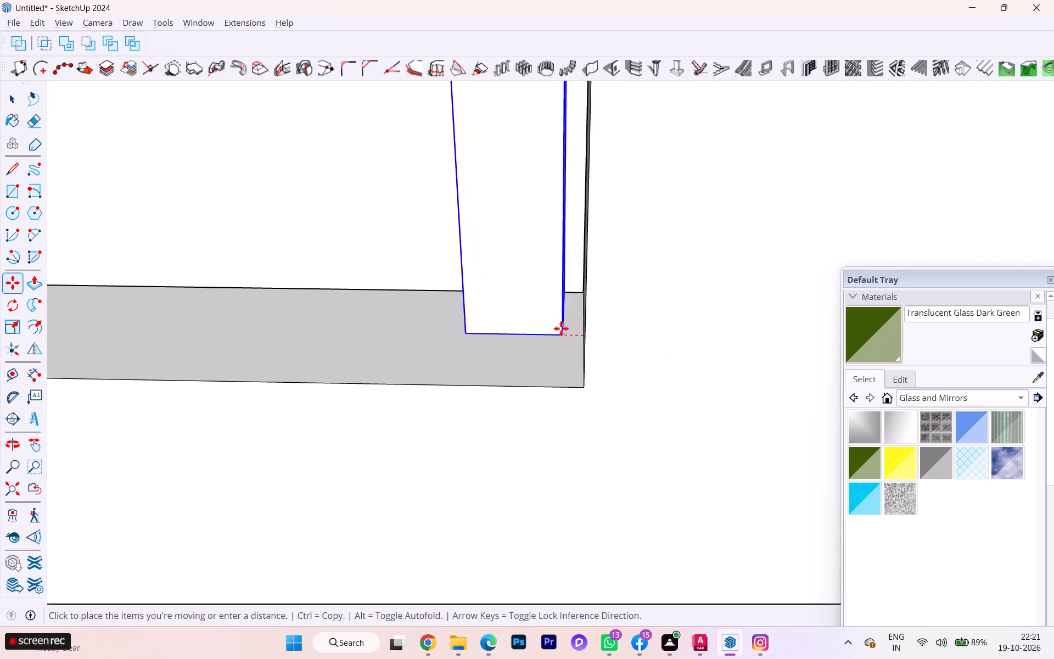
middle_click_drag(559, 327, 562, 321)
left_click(584, 338)
middle_click_drag(566, 304, 589, 237)
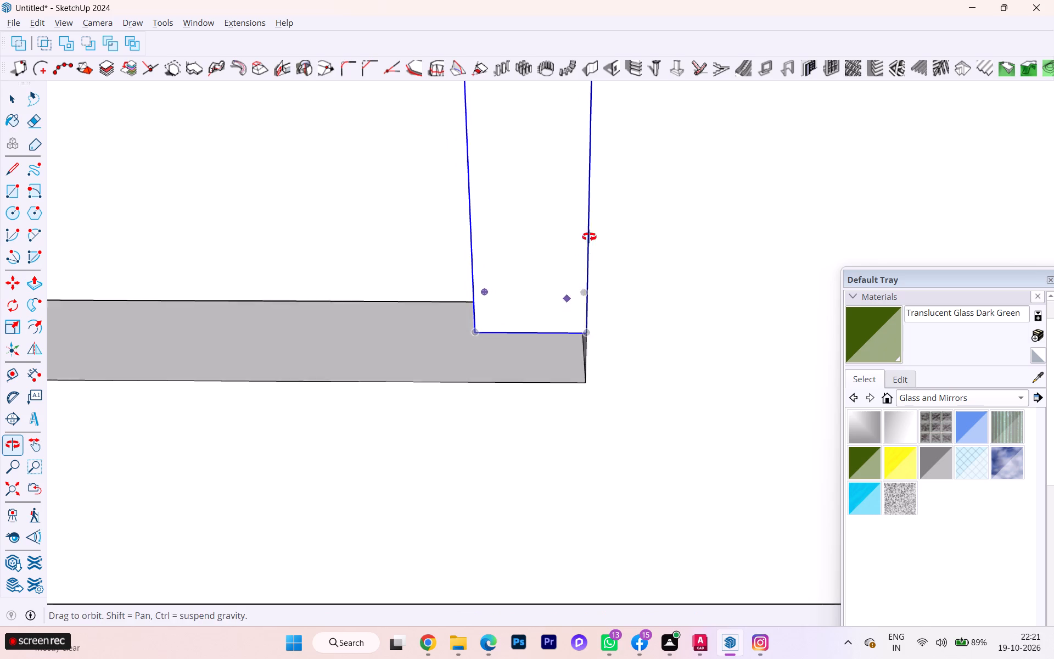
middle_click_drag(589, 237, 631, 174)
left_click(470, 315)
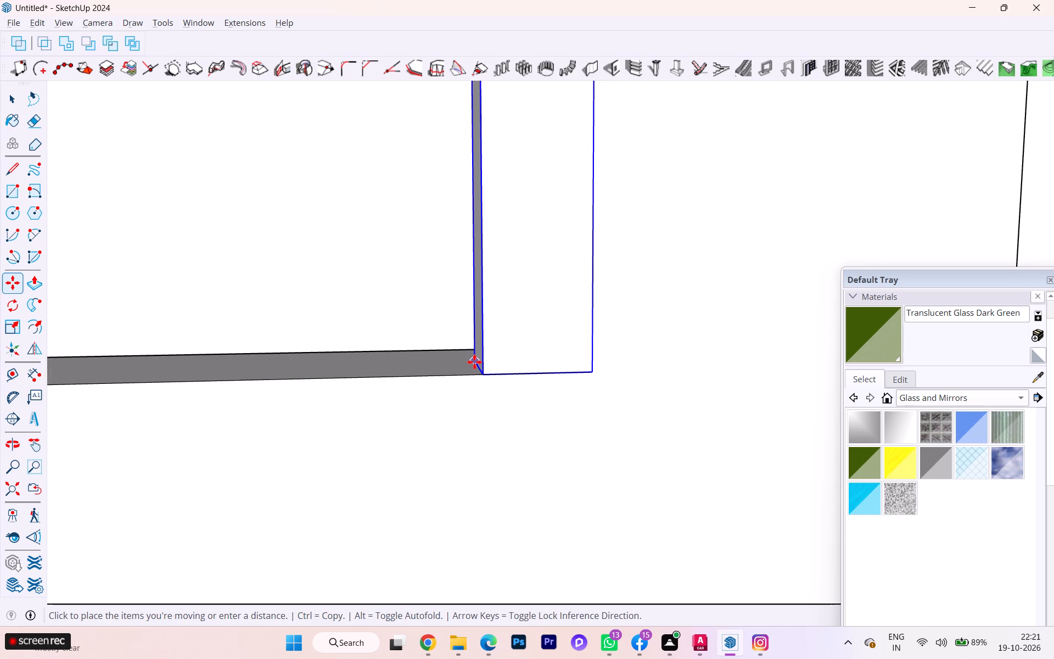
left_click(474, 362)
key("space")
Move the slat by its bottom corner along the green axis to the inner edge of the frame's lower ledge.
middle_click_drag(477, 366, 905, 390)
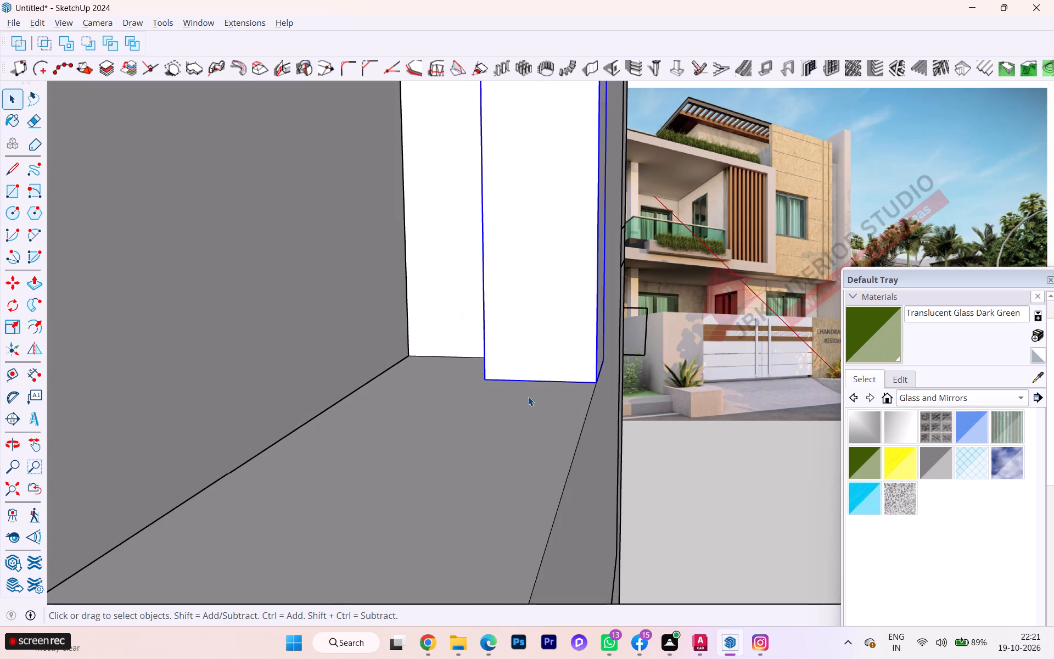
key("m")
left_click(483, 381)
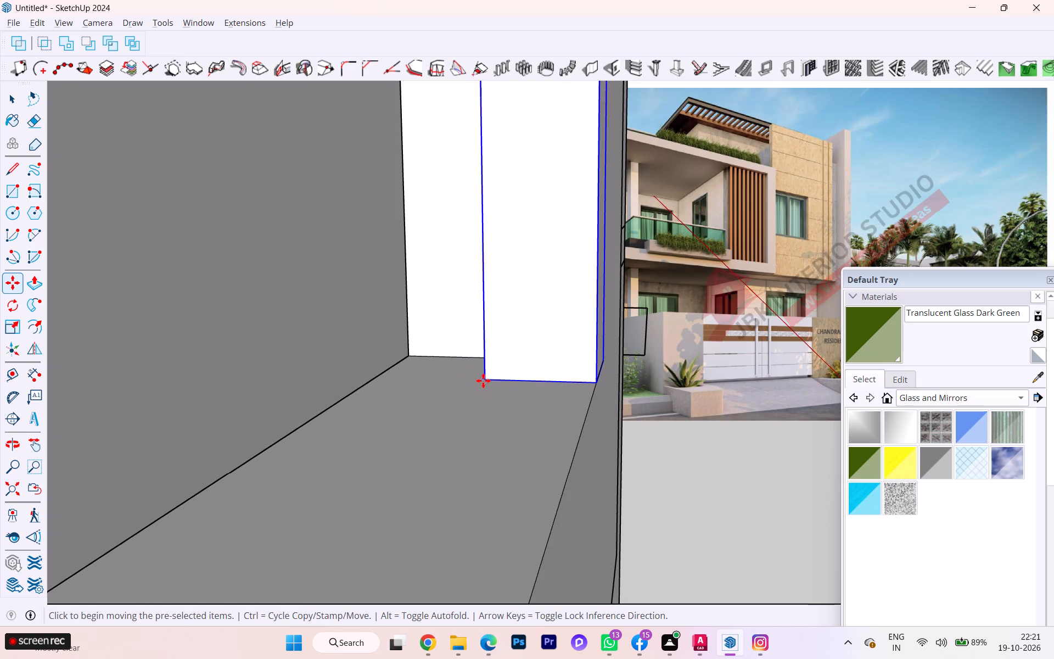
key("Left")
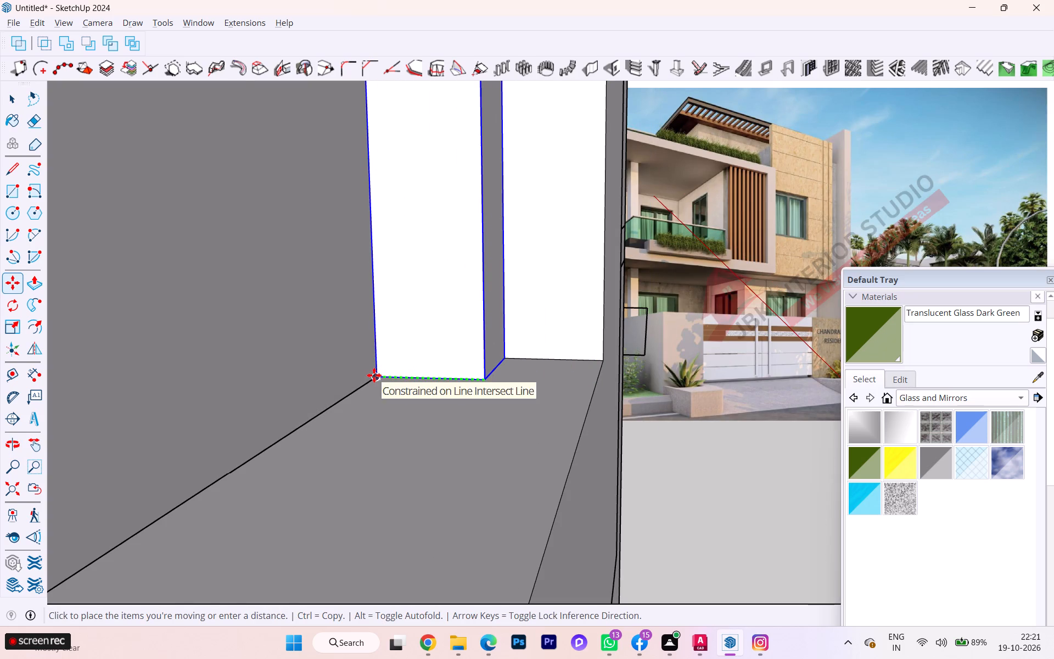
left_click(374, 375)
middle_click_drag(504, 371, 49, 471)
scroll(494, 375, "down", 1)
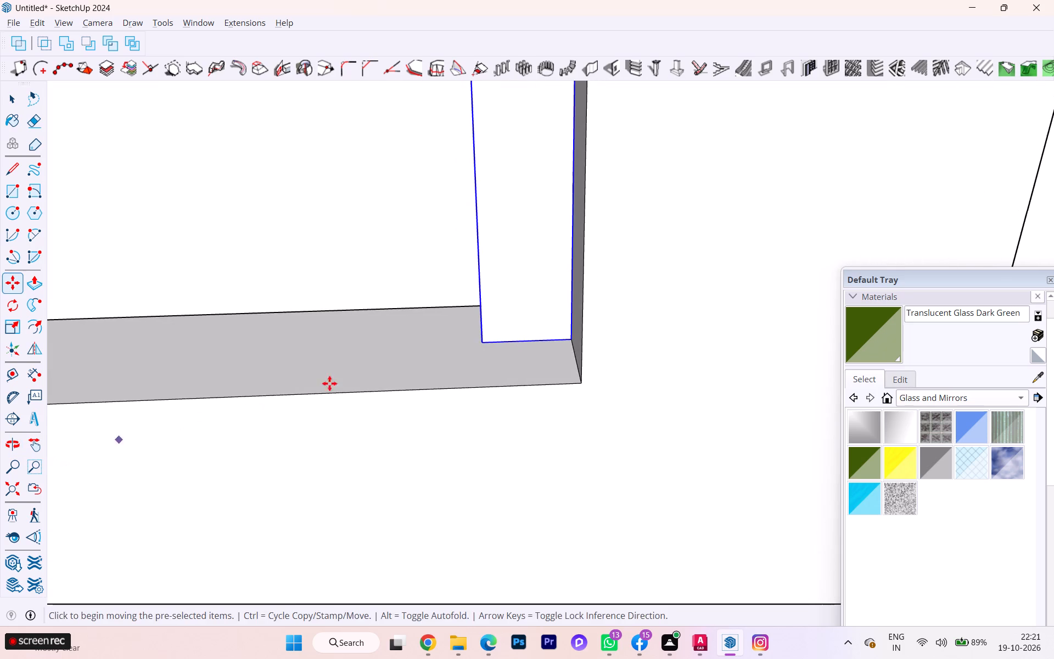
Copy the slat by its bottom corner along the frame's lower ledge to the opposite end, beside the glass railing's end post.
key("space")
scroll(481, 368, "down", 1)
scroll(481, 368, "up", 1)
scroll(481, 368, "down", 4)
scroll(489, 384, "up", 1)
scroll(489, 384, "down", 2)
scroll(489, 384, "up", 2)
scroll(489, 384, "down", 4)
scroll(489, 384, "up", 3)
scroll(489, 384, "down", 3)
scroll(489, 384, "up", 1)
scroll(489, 384, "down", 4)
scroll(474, 343, "up", 2)
scroll(473, 343, "down", 1)
scroll(473, 343, "up", 1)
scroll(473, 343, "down", 3)
scroll(473, 343, "up", 5)
scroll(464, 296, "down", 1)
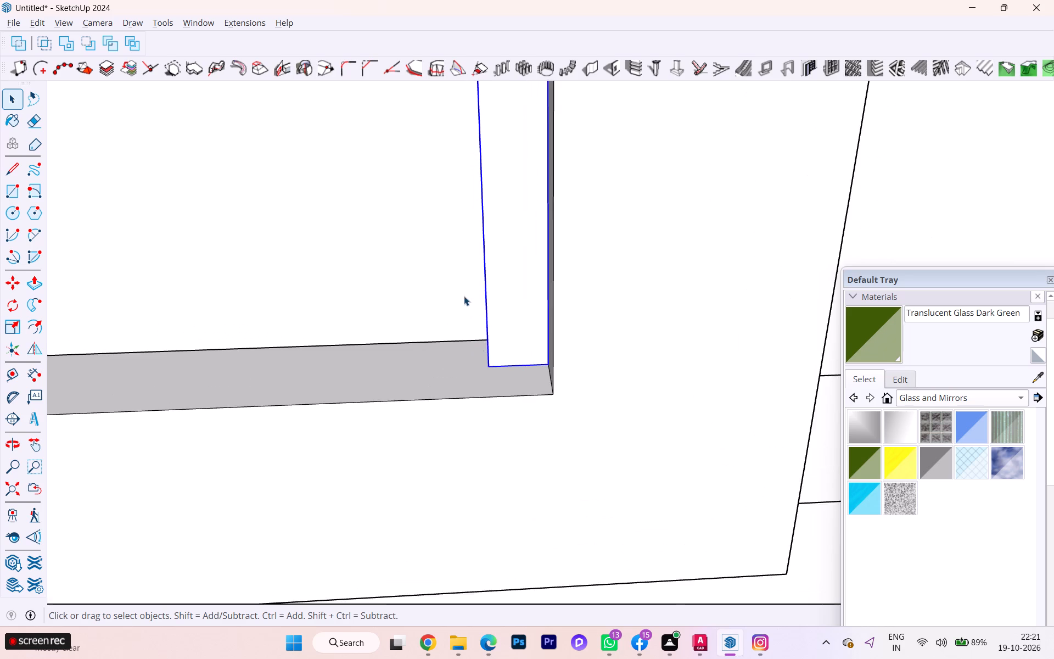
scroll(464, 296, "down", 1)
scroll(503, 316, "down", 9)
scroll(496, 313, "up", 5)
scroll(495, 312, "down", 2)
scroll(494, 312, "up", 1)
scroll(490, 312, "down", 5)
scroll(469, 349, "up", 3)
scroll(468, 351, "down", 10)
scroll(440, 391, "up", 1)
scroll(435, 396, "down", 7)
middle_click_drag(481, 365, 553, 302)
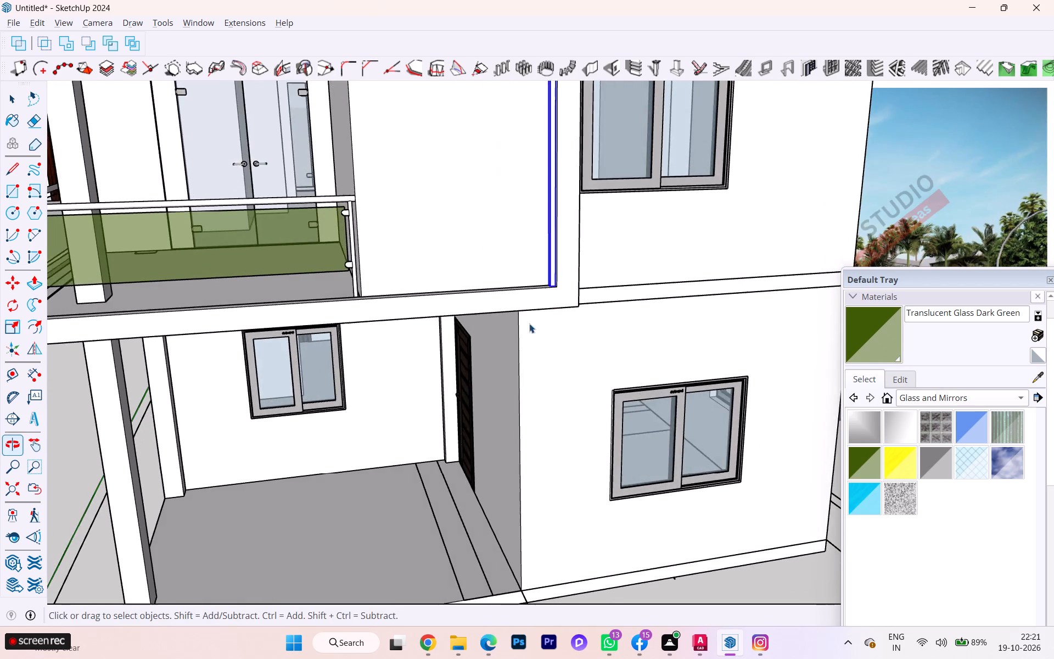
scroll(417, 369, "down", 3)
scroll(380, 398, "up", 1)
scroll(380, 399, "down", 1)
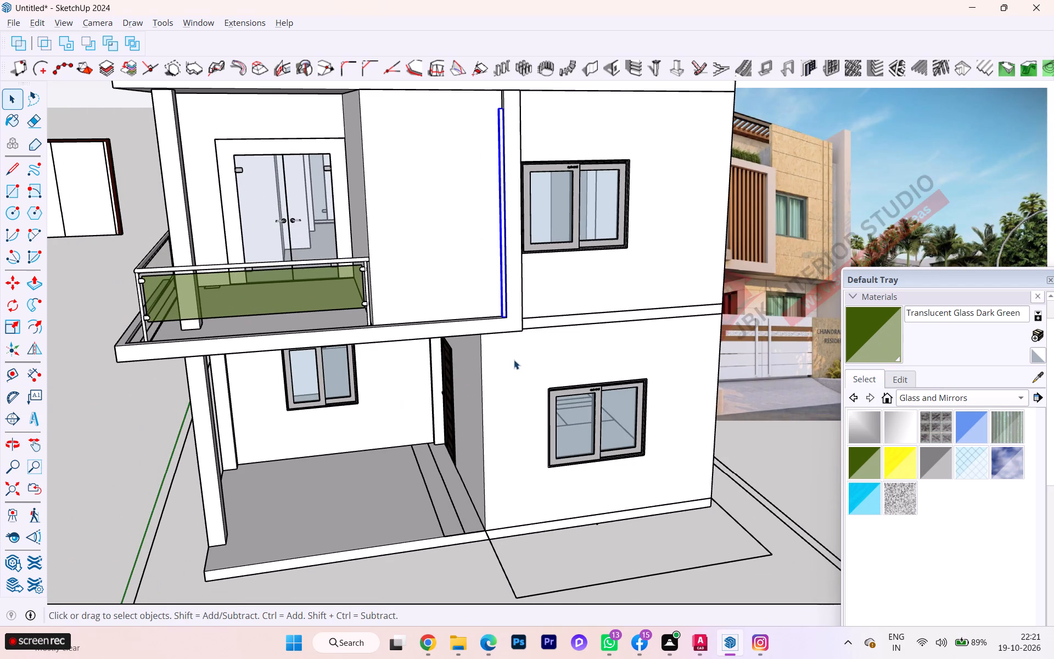
scroll(513, 356, "down", 1)
key("m")
scroll(503, 325, "up", 4)
scroll(503, 325, "down", 4)
scroll(503, 325, "up", 1)
left_click(505, 319)
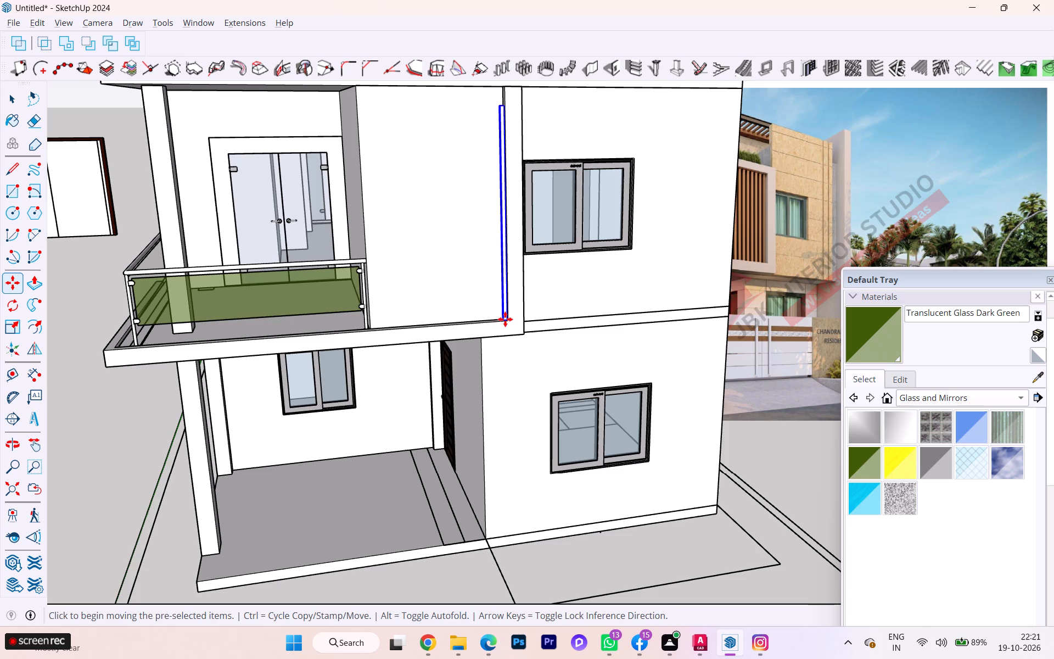
scroll(377, 326, "up", 4)
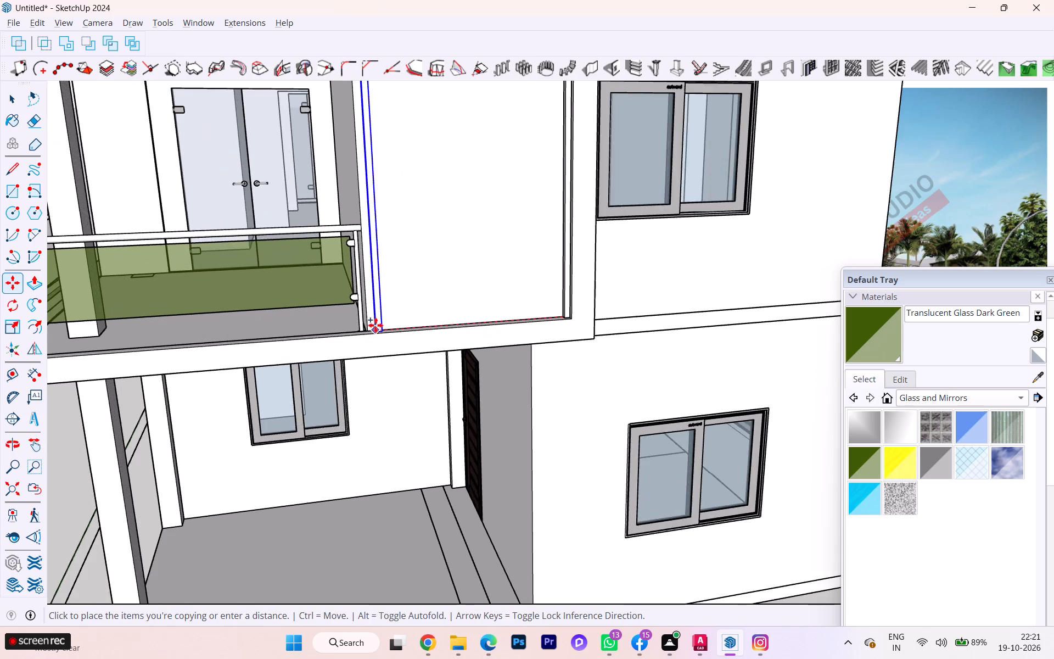
scroll(372, 323, "up", 6)
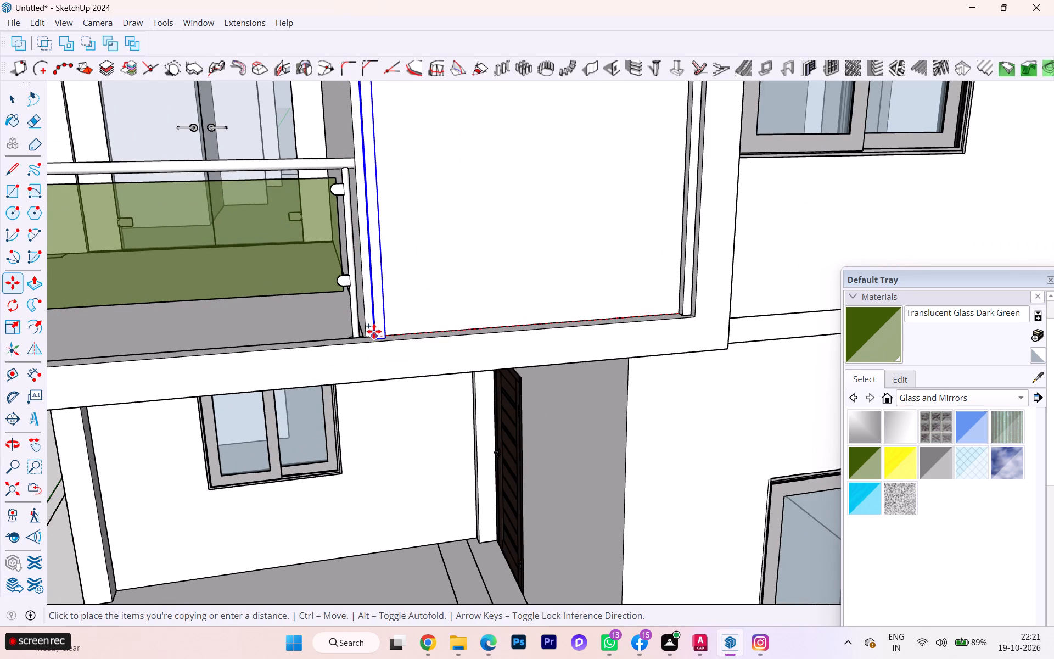
left_click(373, 331)
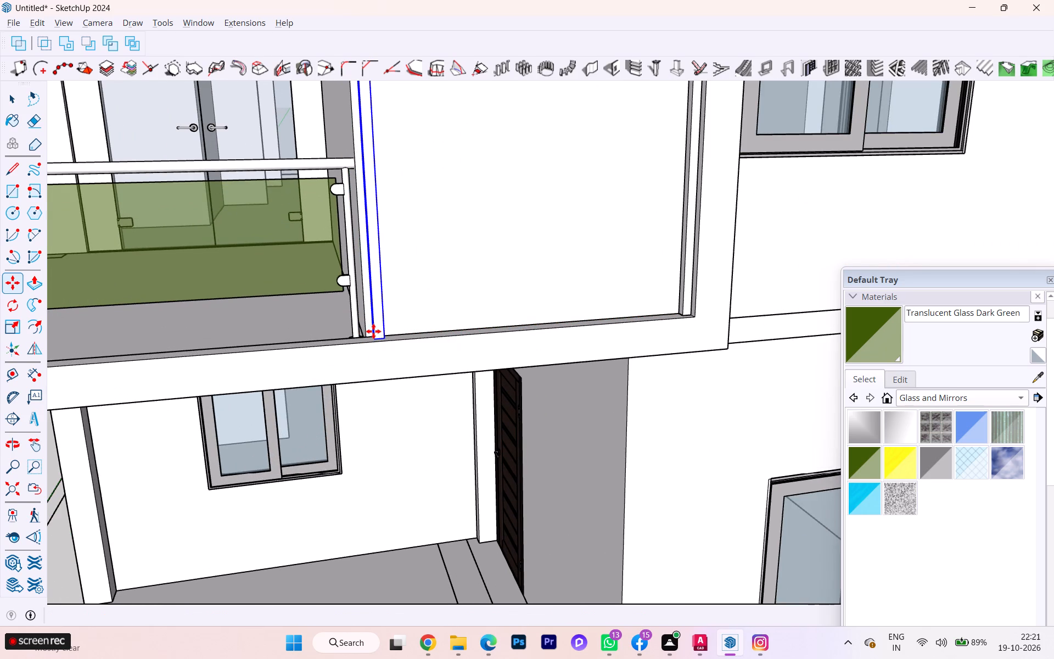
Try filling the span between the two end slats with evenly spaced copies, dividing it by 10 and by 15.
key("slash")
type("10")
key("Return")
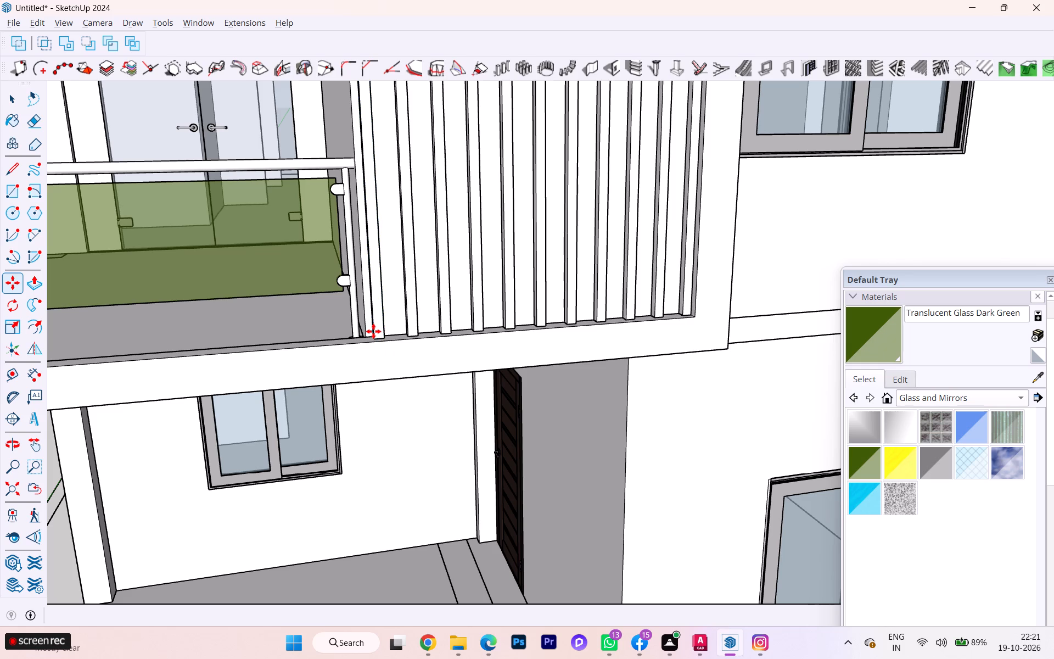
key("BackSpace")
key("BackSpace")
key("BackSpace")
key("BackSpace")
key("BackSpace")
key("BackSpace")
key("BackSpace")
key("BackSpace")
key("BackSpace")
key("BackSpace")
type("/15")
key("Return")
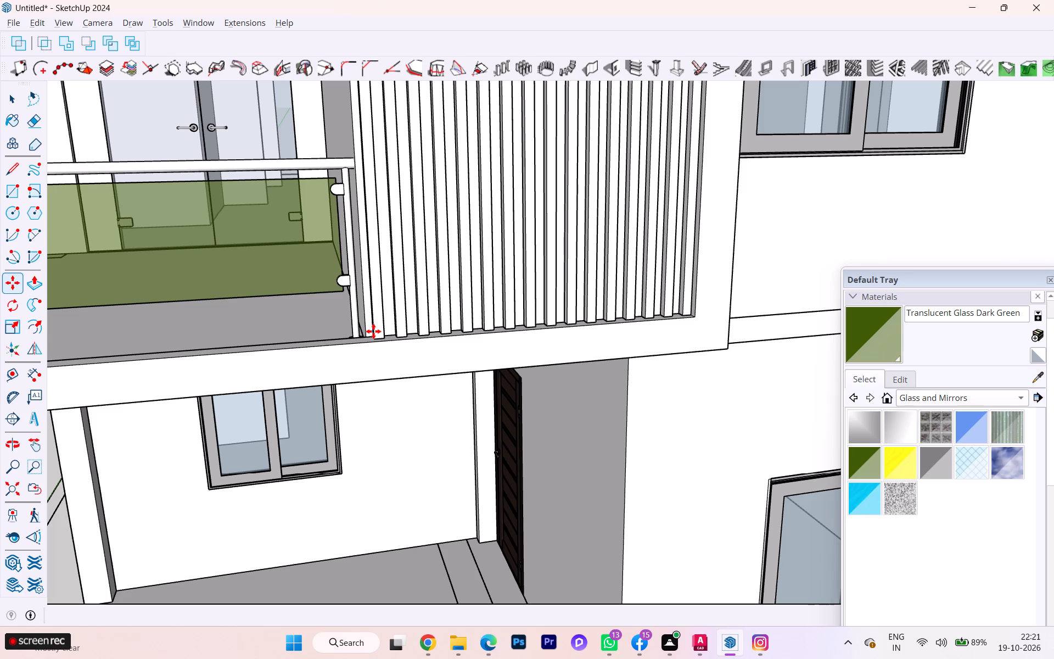
Divide the span between the two end slats by 18 with evenly spaced slat copies.
key("BackSpace")
key("BackSpace")
type("/18")
key("Return")
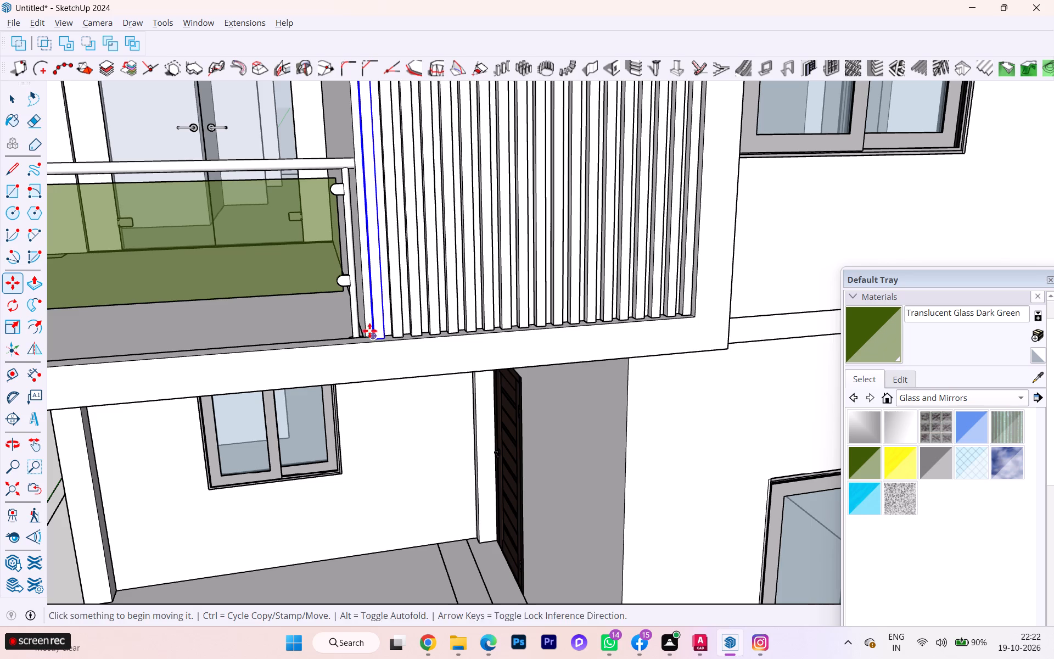
Examine the slatted balcony screen, its upper ends and the front facade from several angles, comparing them with the exterior reference image.
left_click(1, 100)
scroll(300, 112, "down", 3)
scroll(341, 213, "down", 2)
middle_click_drag(292, 267, 550, 371)
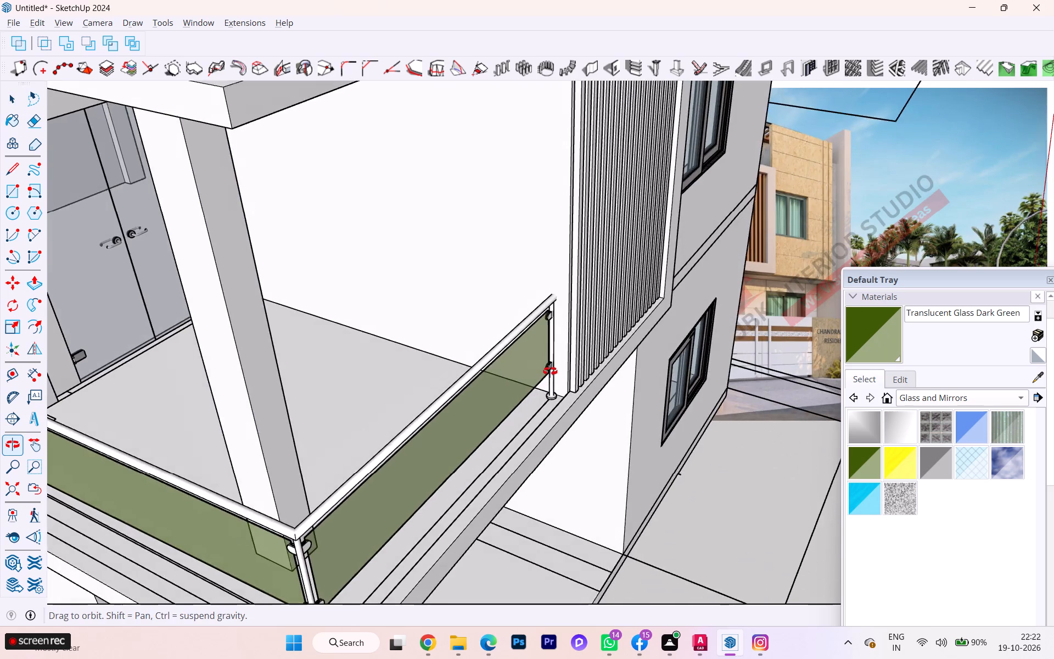
middle_click_drag(550, 371, 318, 446)
scroll(274, 375, "down", 4)
scroll(273, 375, "up", 1)
scroll(276, 371, "down", 2)
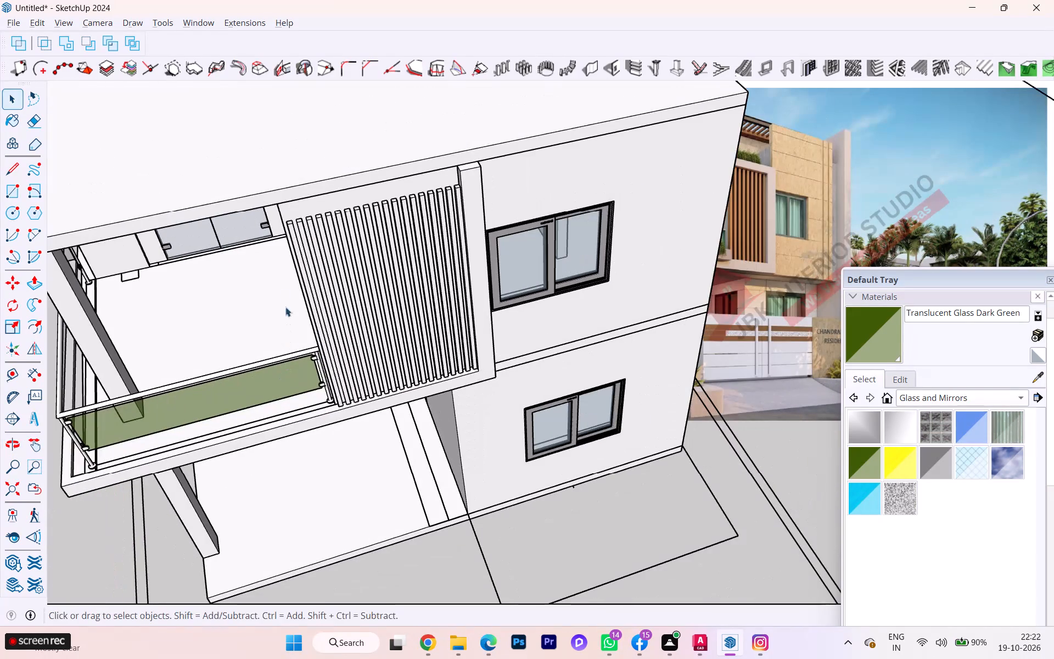
middle_click_drag(281, 282, 296, 172)
scroll(296, 172, "down", 4)
scroll(347, 289, "down", 5)
middle_click_drag(369, 309, 394, 386)
scroll(368, 309, "down", 1)
scroll(414, 272, "up", 2)
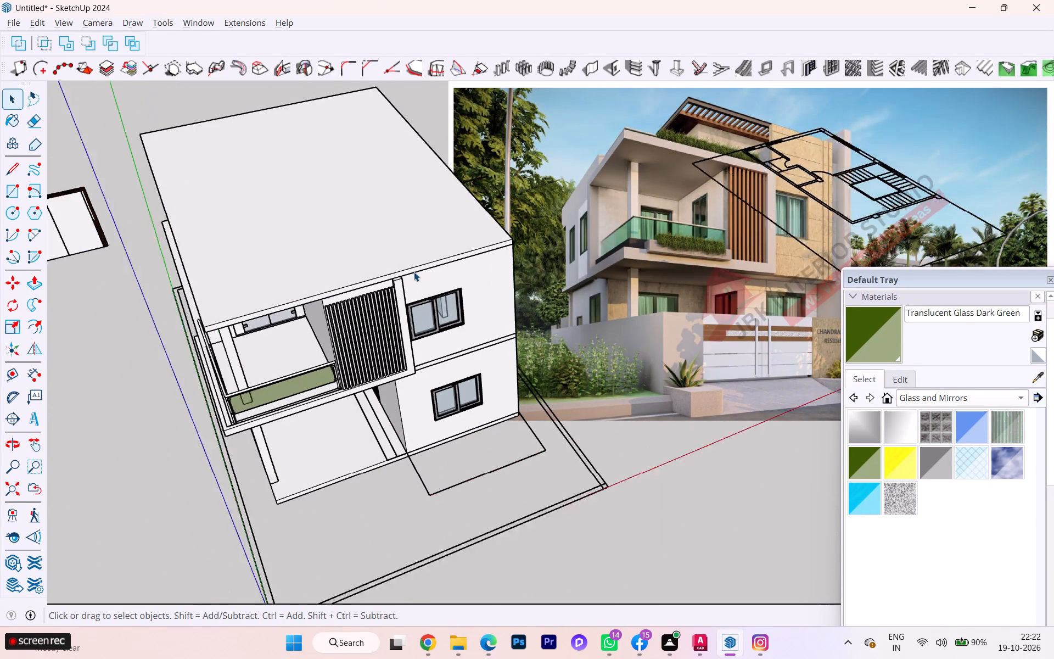
scroll(414, 272, "up", 2)
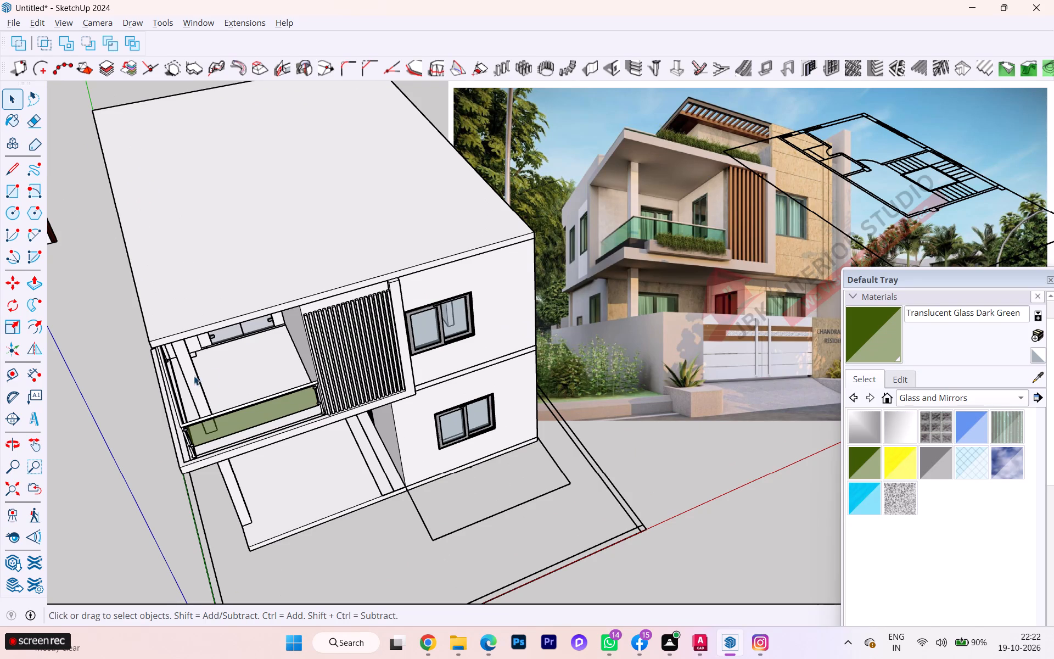
scroll(204, 374, "up", 10)
scroll(322, 348, "down", 1)
middle_click_drag(326, 345, 319, 337)
scroll(291, 351, "down", 1)
scroll(290, 352, "up", 1)
scroll(289, 353, "down", 3)
scroll(400, 349, "down", 1)
middle_click_drag(371, 335, 76, 342)
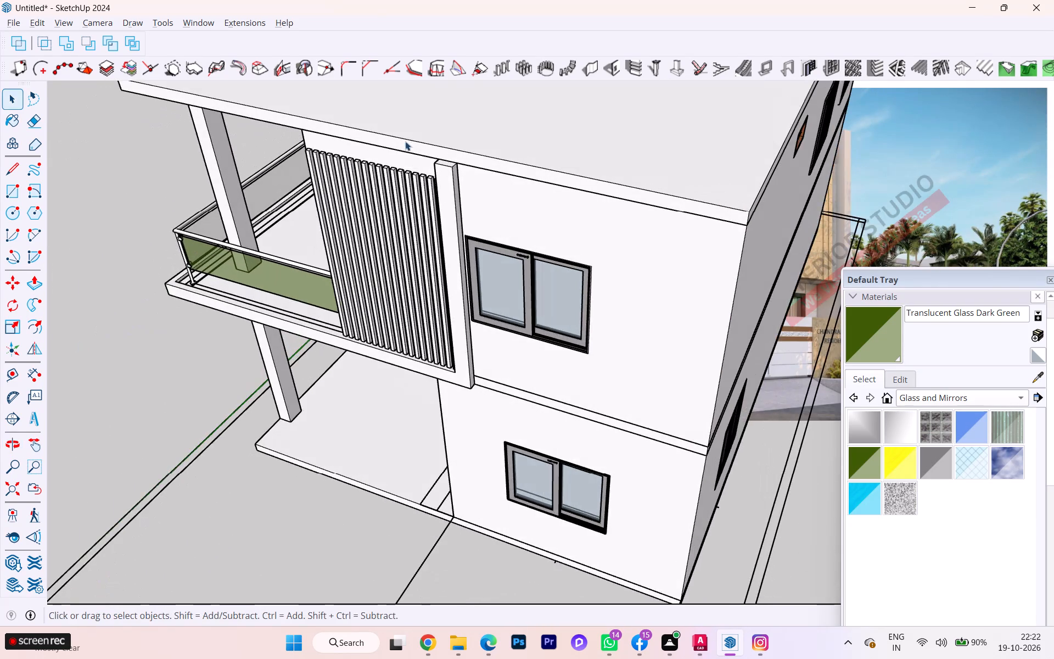
scroll(408, 138, "up", 6)
scroll(439, 138, "down", 6)
scroll(439, 138, "up", 3)
middle_click_drag(430, 206, 217, 266)
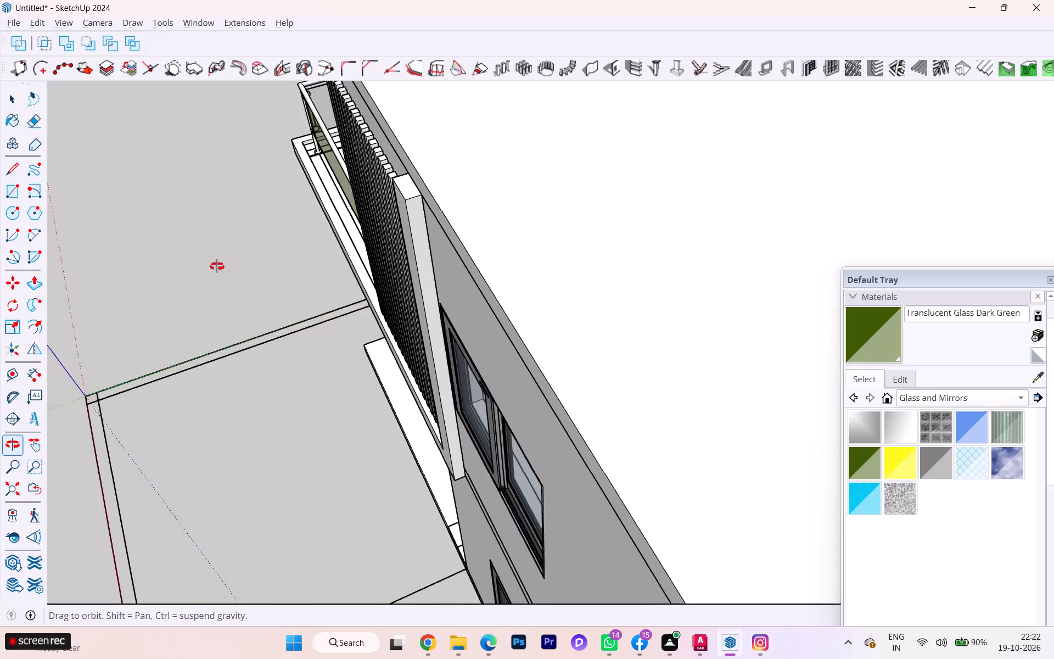
Push/Pull the top face of the balcony frame's end post beside the window up to the roof slab's top level.
middle_click_drag(217, 266, 428, 278)
scroll(462, 246, "up", 4)
left_click(470, 248)
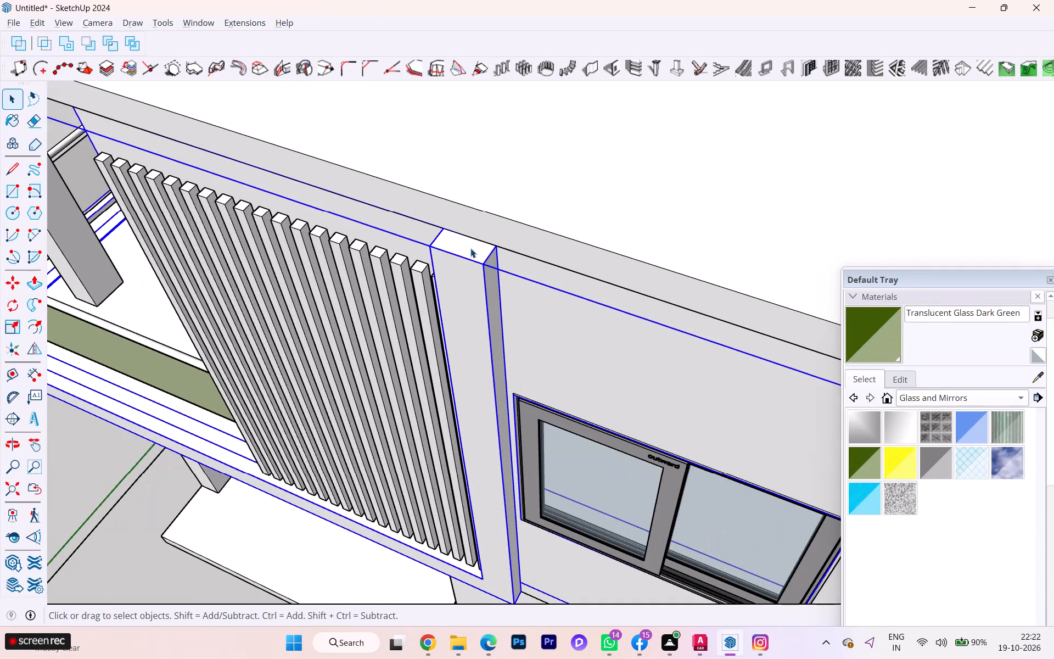
double_click(470, 248)
left_click(469, 245)
double_click(469, 245)
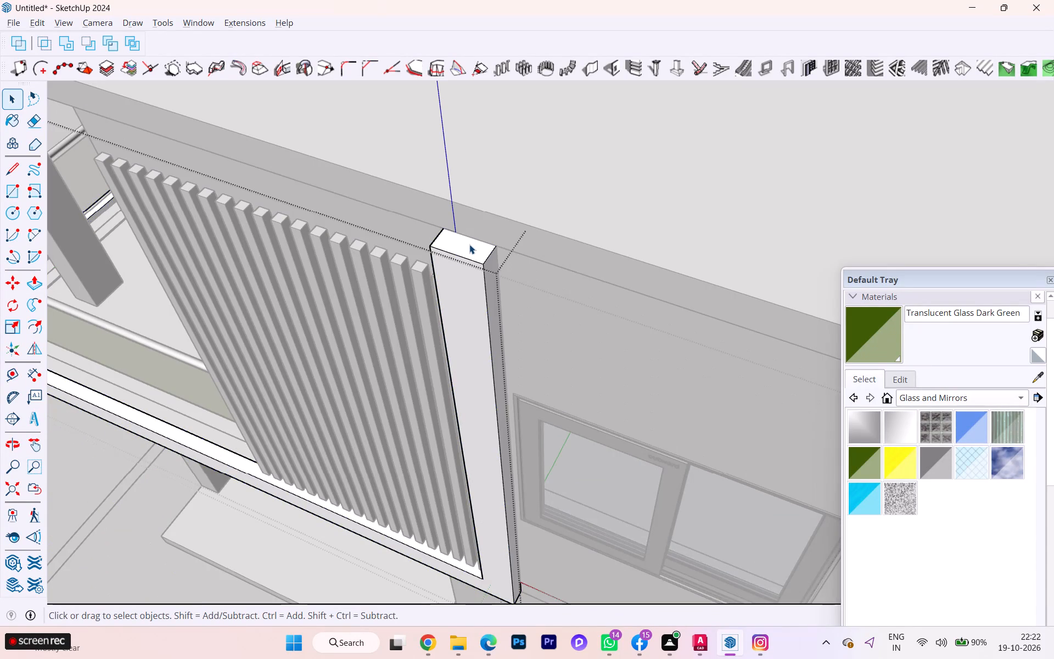
left_click(469, 244)
left_click(469, 244)
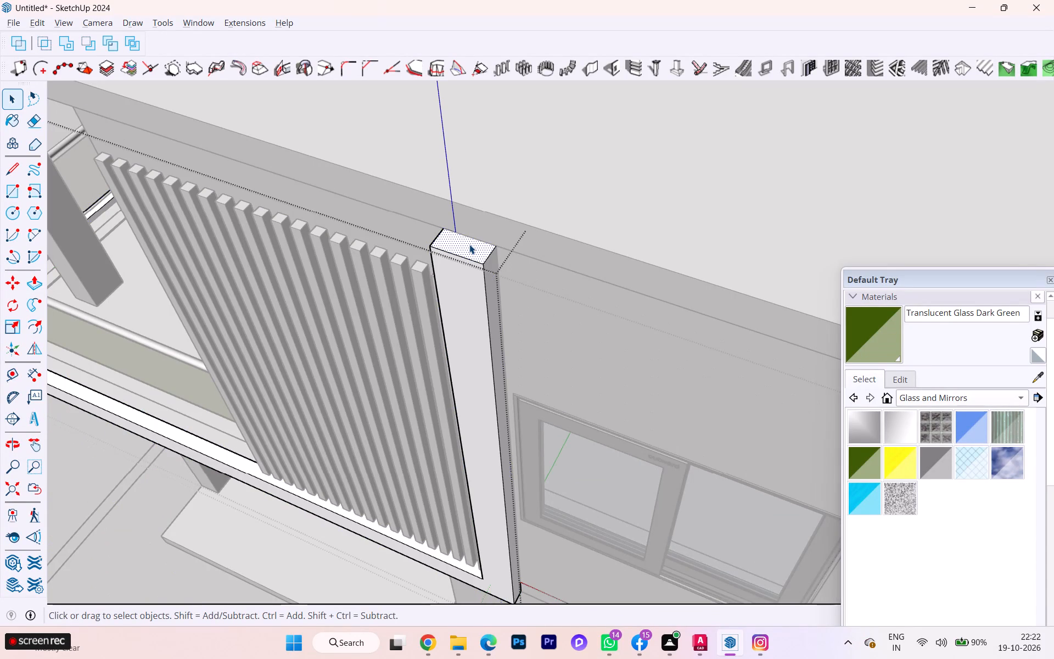
key("p")
left_click(469, 244)
left_click(495, 209)
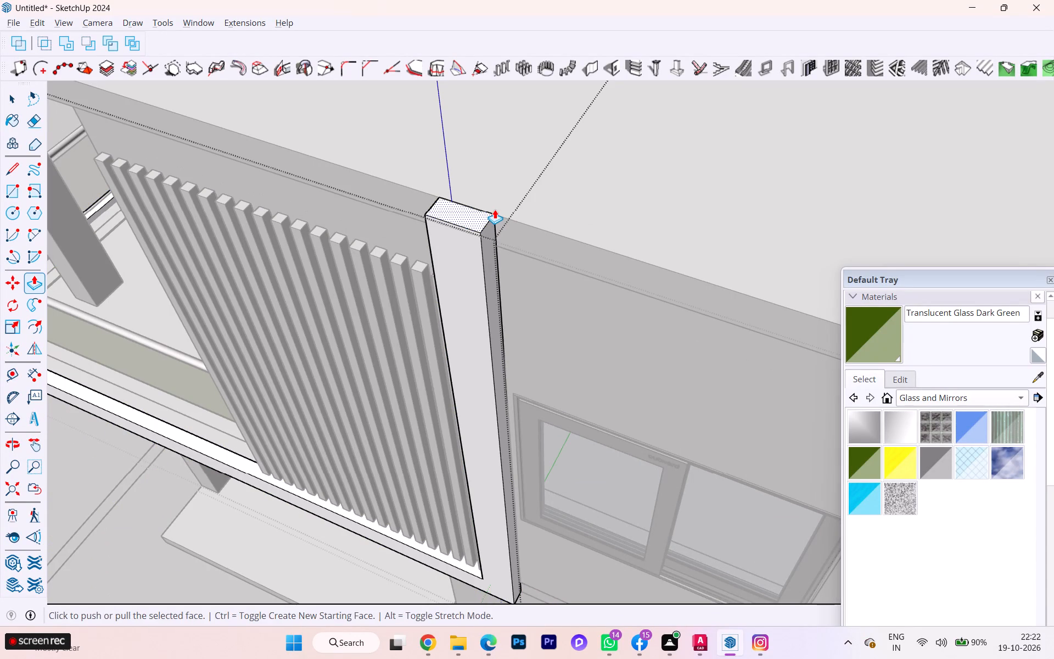
key("space")
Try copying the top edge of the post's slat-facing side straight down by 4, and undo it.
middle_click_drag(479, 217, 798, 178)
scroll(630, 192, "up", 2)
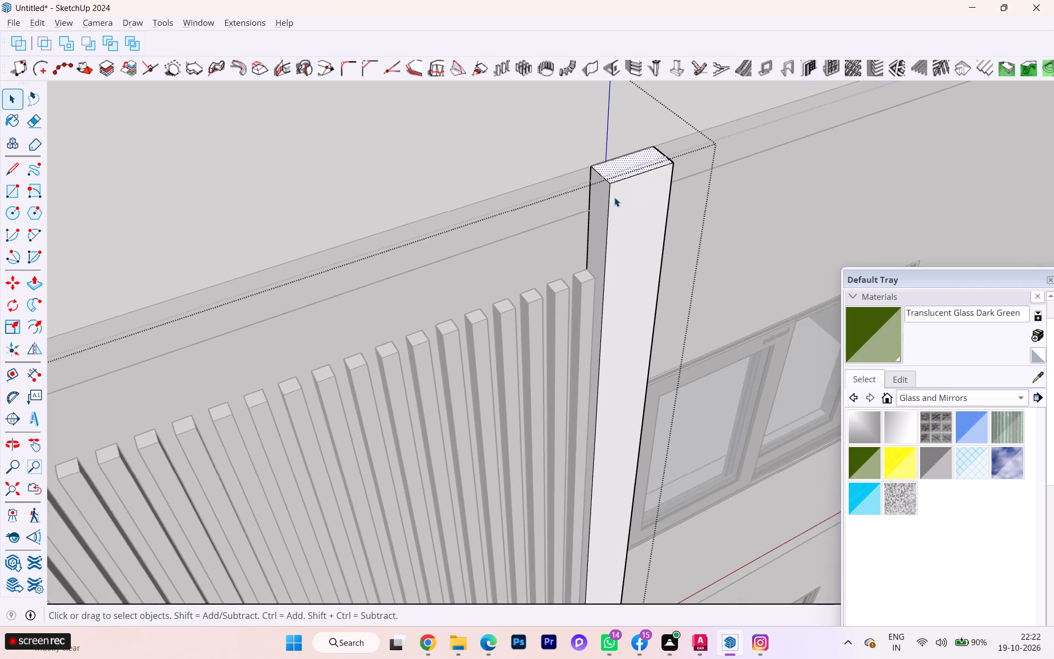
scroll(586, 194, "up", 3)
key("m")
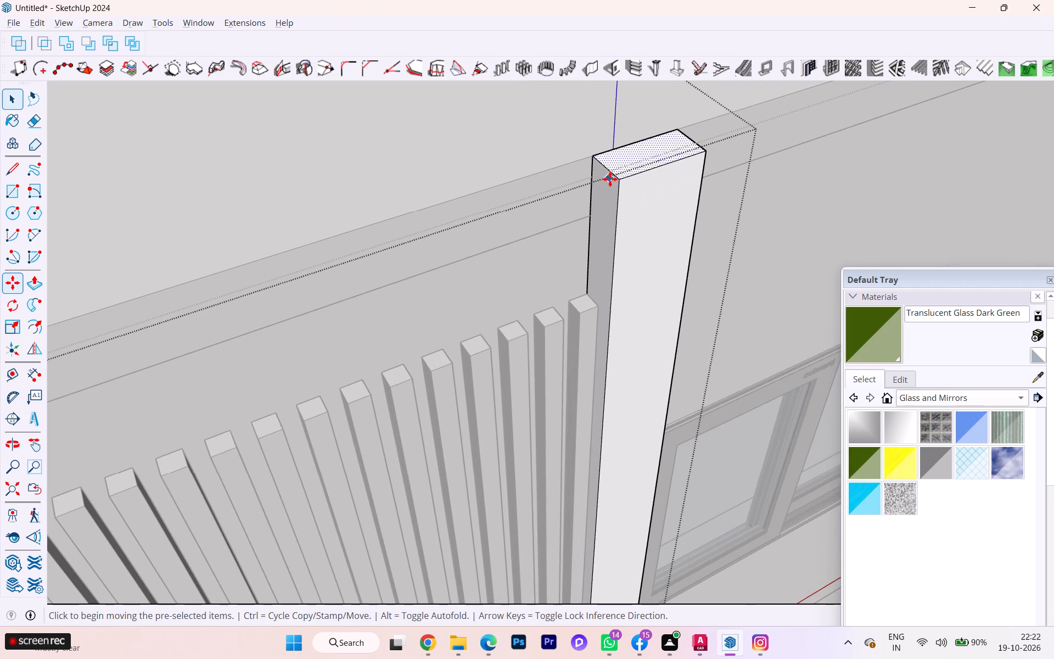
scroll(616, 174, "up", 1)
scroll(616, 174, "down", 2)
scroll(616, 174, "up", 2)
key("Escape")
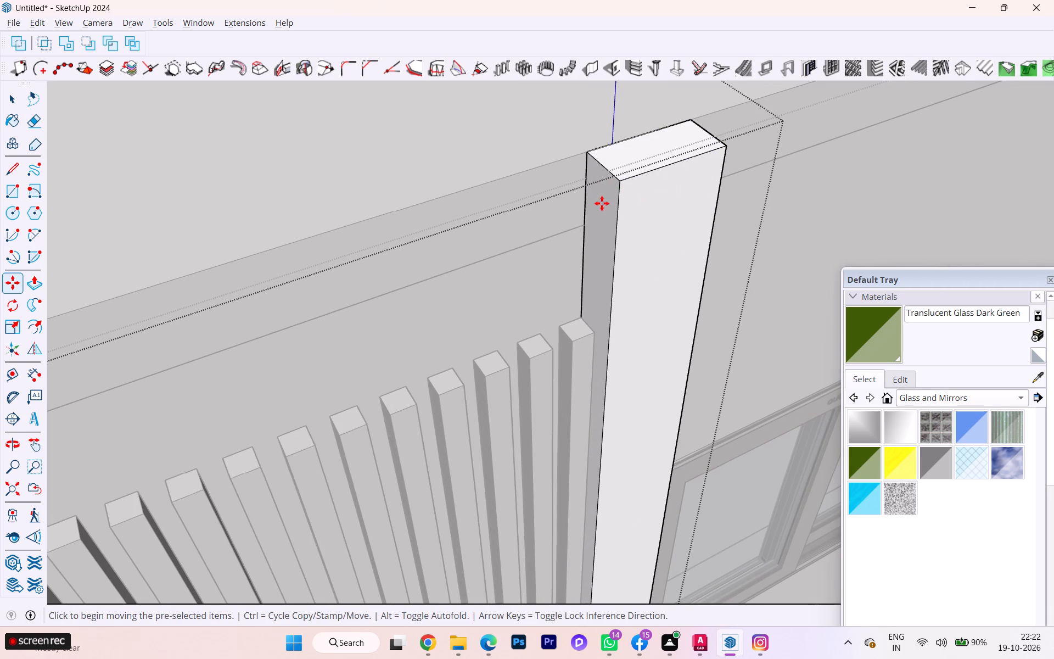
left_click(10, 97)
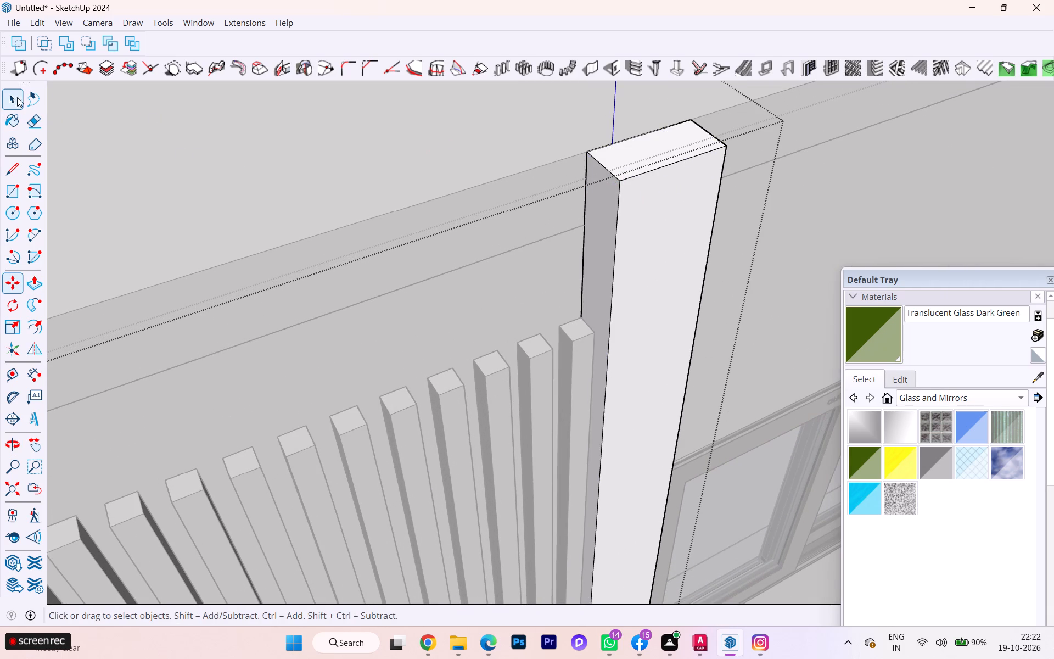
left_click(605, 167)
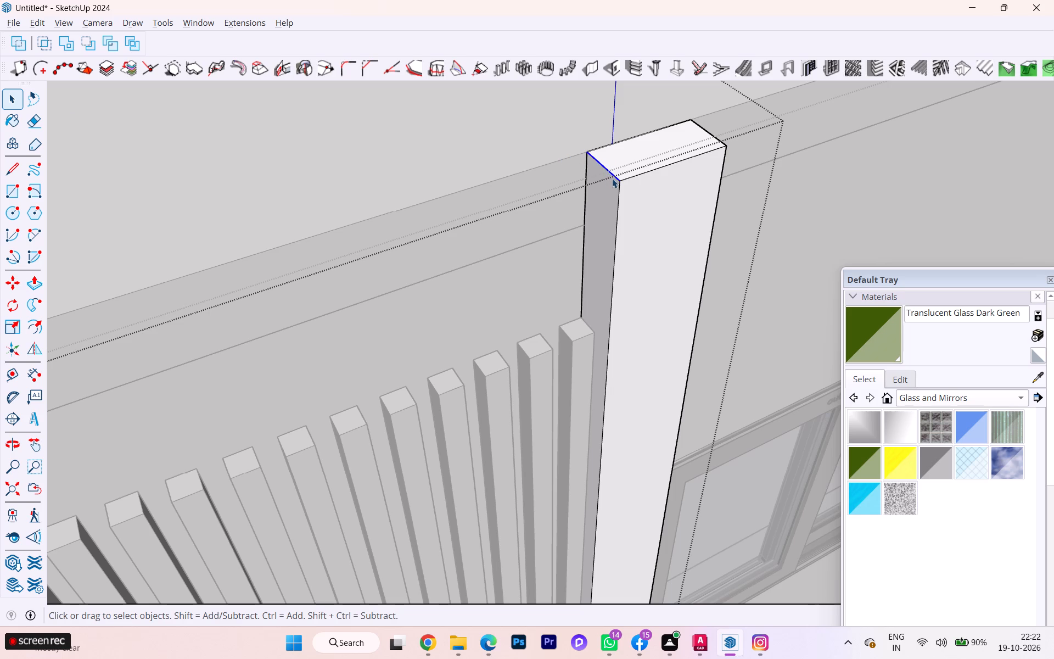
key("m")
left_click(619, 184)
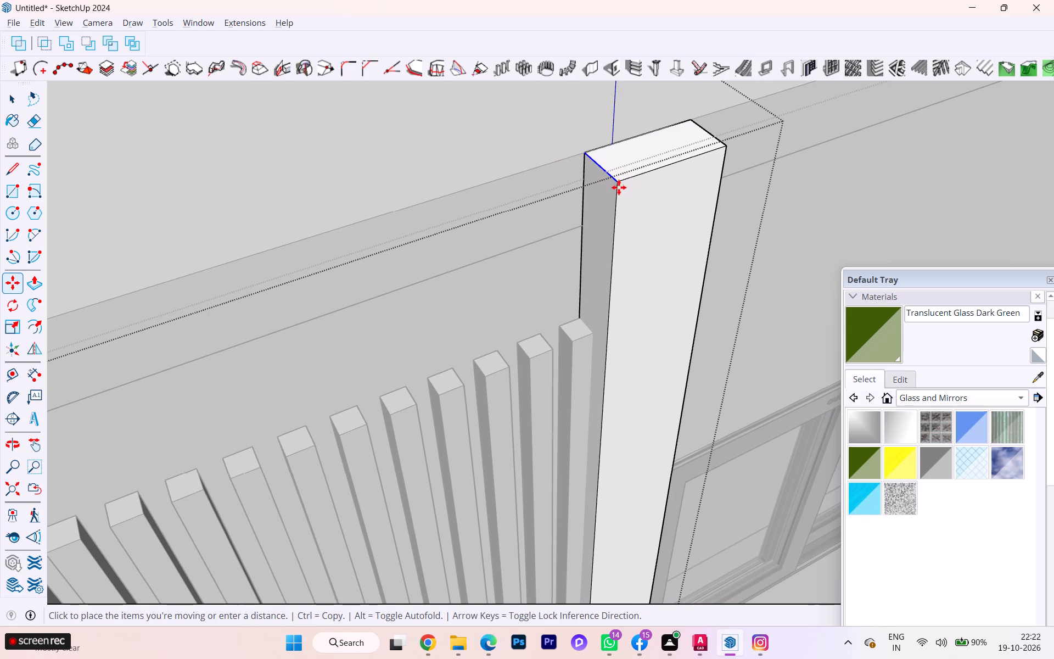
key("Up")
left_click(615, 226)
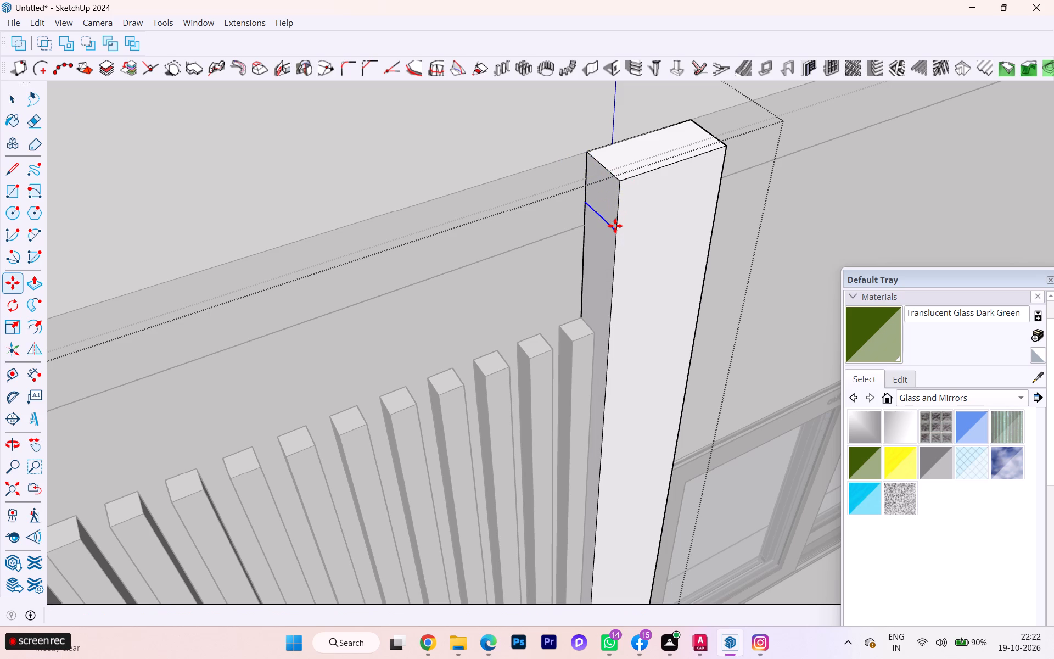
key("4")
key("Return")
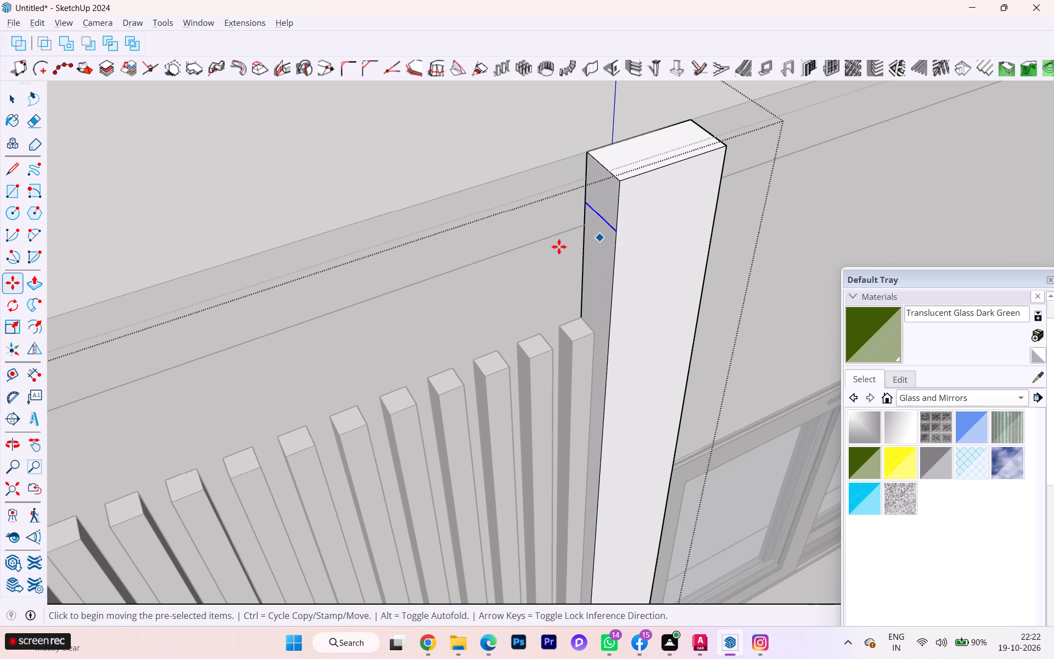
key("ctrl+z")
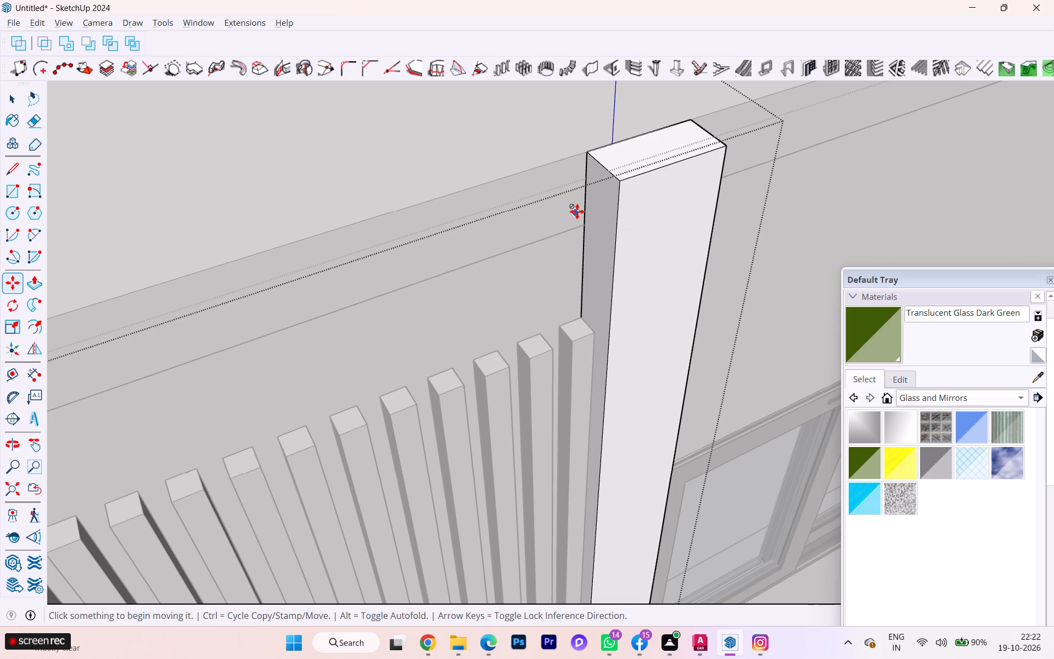
Copy the top edge of the post's slat-facing side straight down by 4 to split off a square face.
left_click(2, 99)
left_click(593, 157)
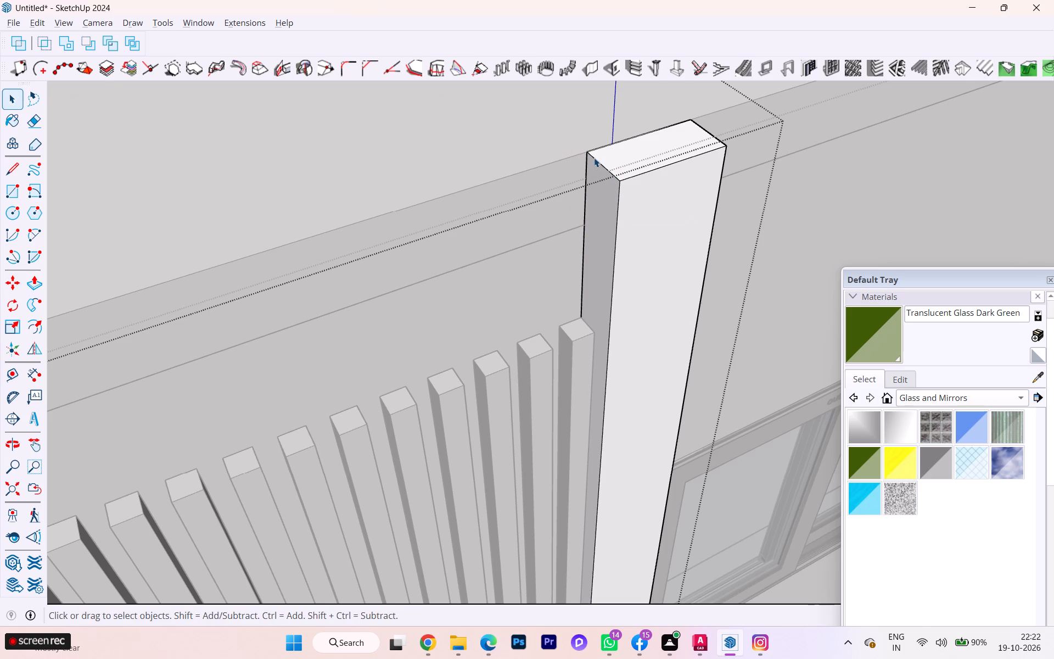
key("m")
key("Return")
scroll(635, 187, "up", 1)
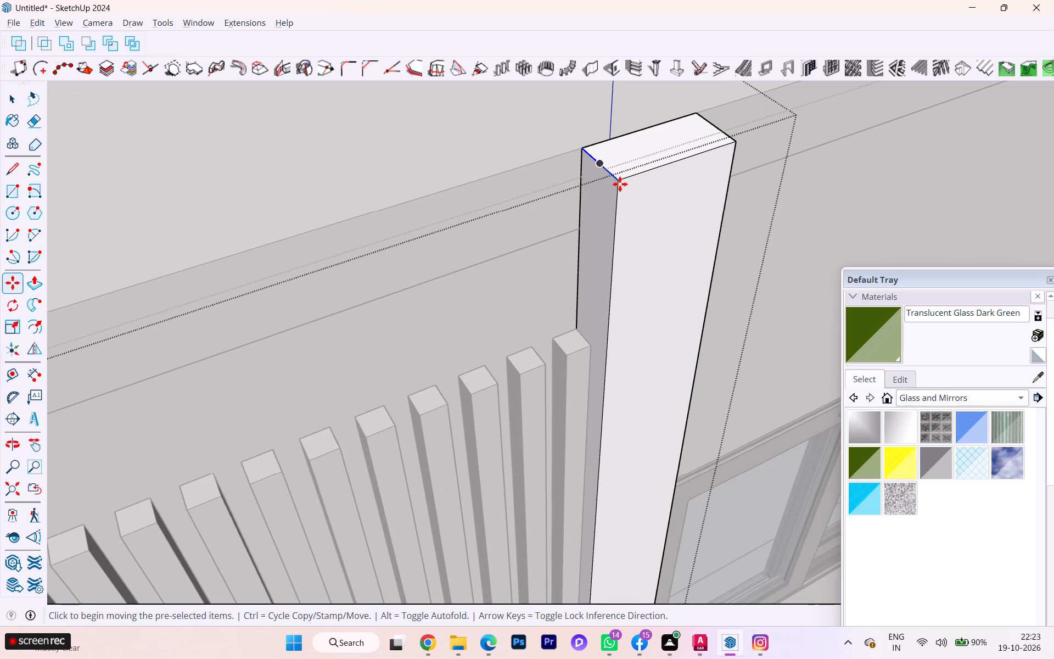
left_click(620, 183)
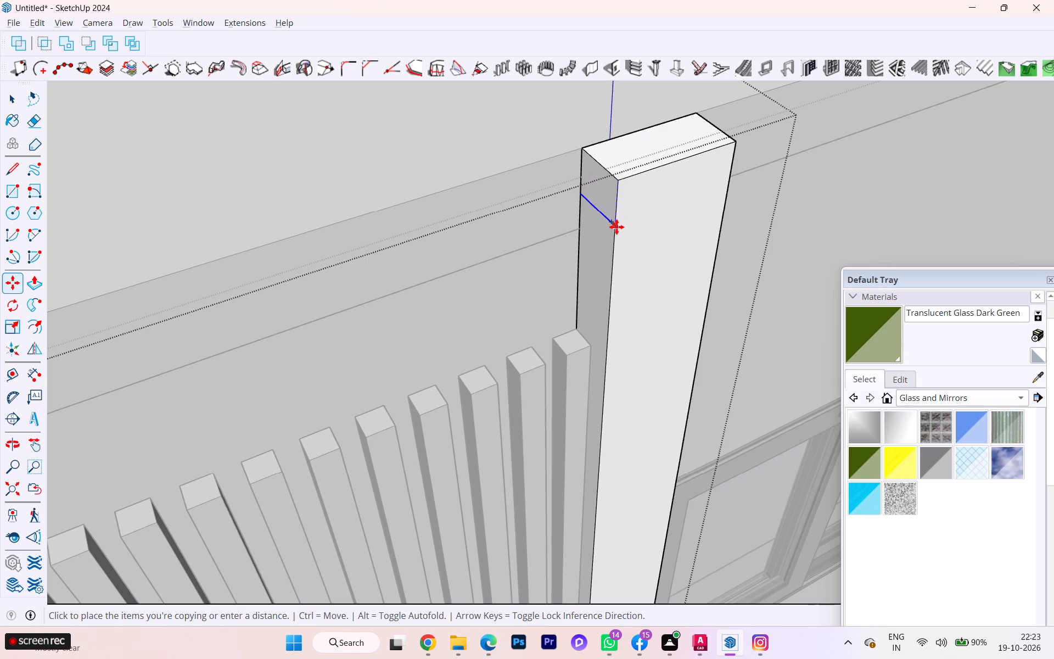
key("4")
key("Return")
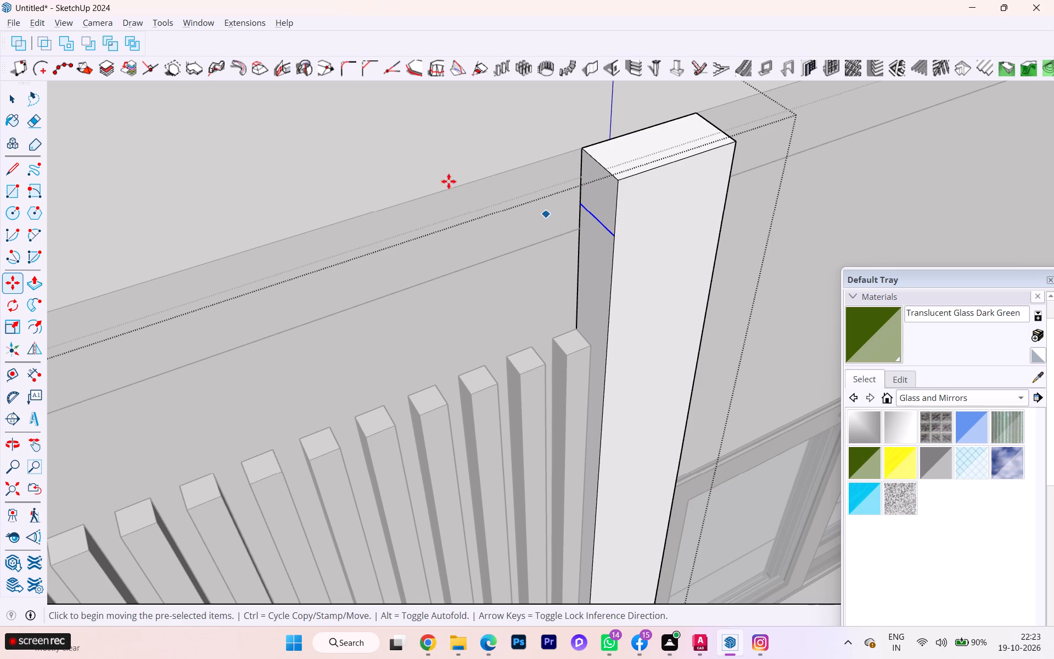
Extrude the split-off face across the opening to the frame's opposite end, forming the frame's top beam.
left_click(13, 101)
left_click(609, 195)
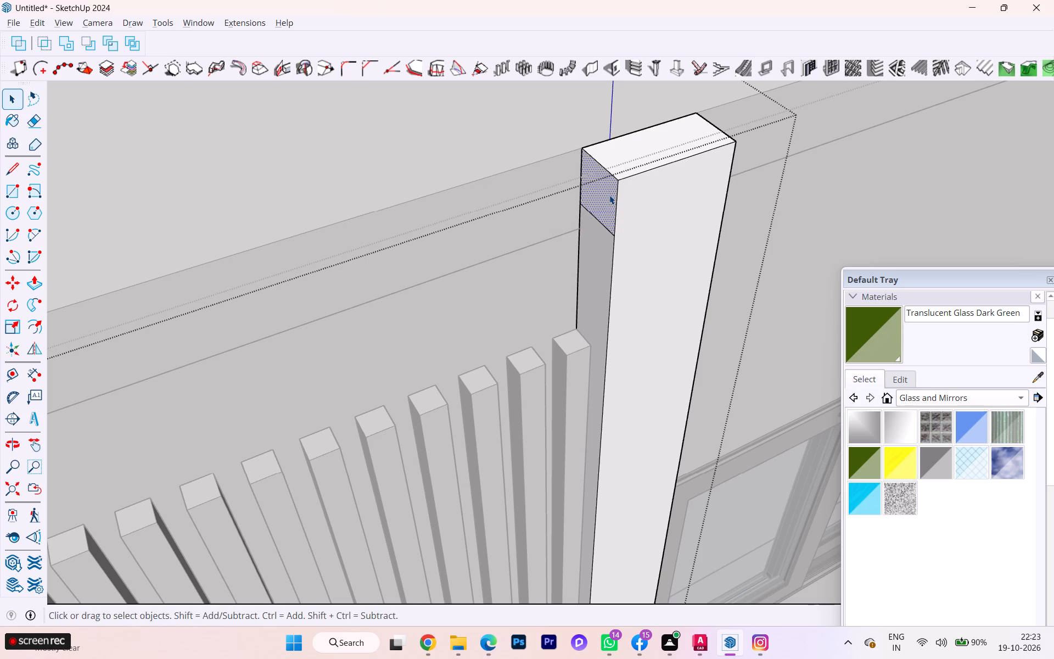
key("p")
left_click(606, 193)
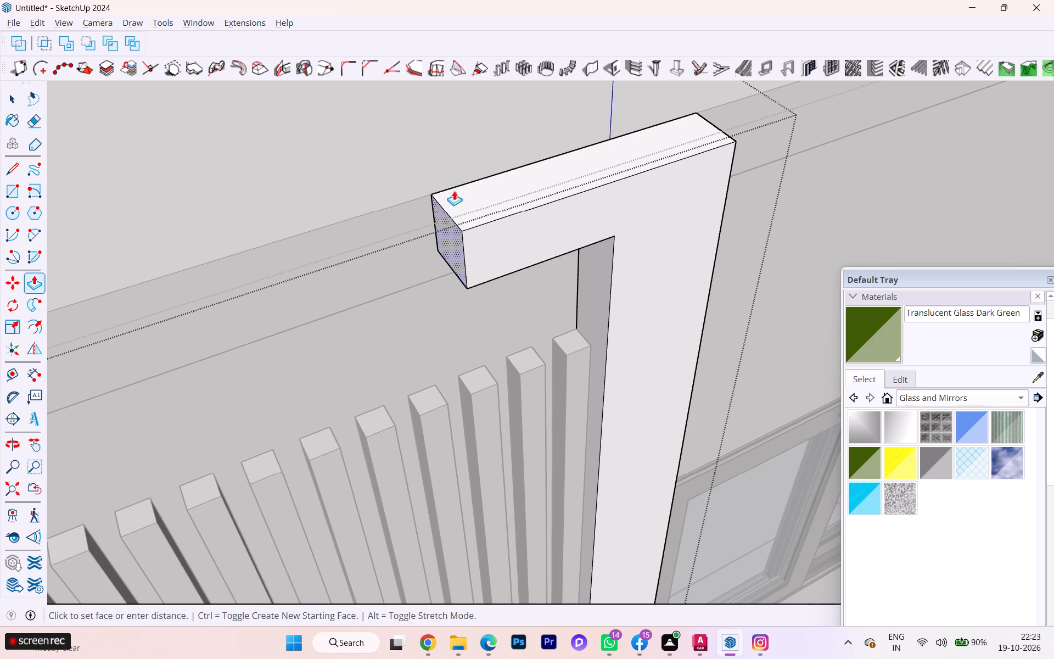
scroll(483, 169, "down", 3)
scroll(496, 168, "up", 2)
scroll(517, 155, "down", 3)
scroll(579, 127, "down", 10)
scroll(657, 111, "down", 3)
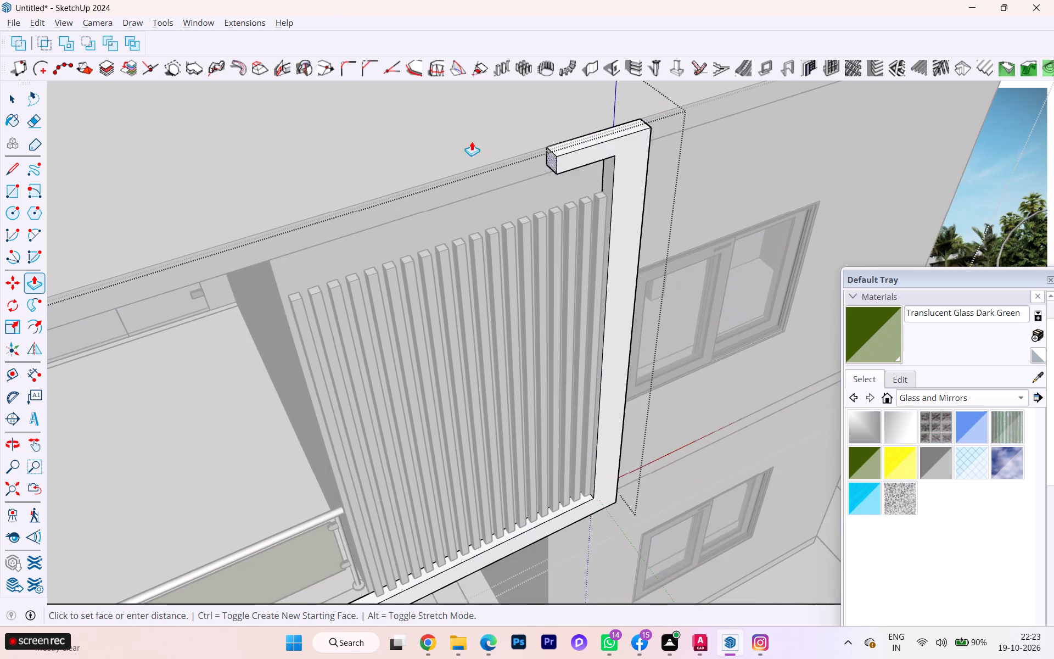
scroll(469, 139, "down", 4)
scroll(428, 153, "up", 1)
scroll(428, 154, "down", 2)
scroll(263, 196, "down", 8)
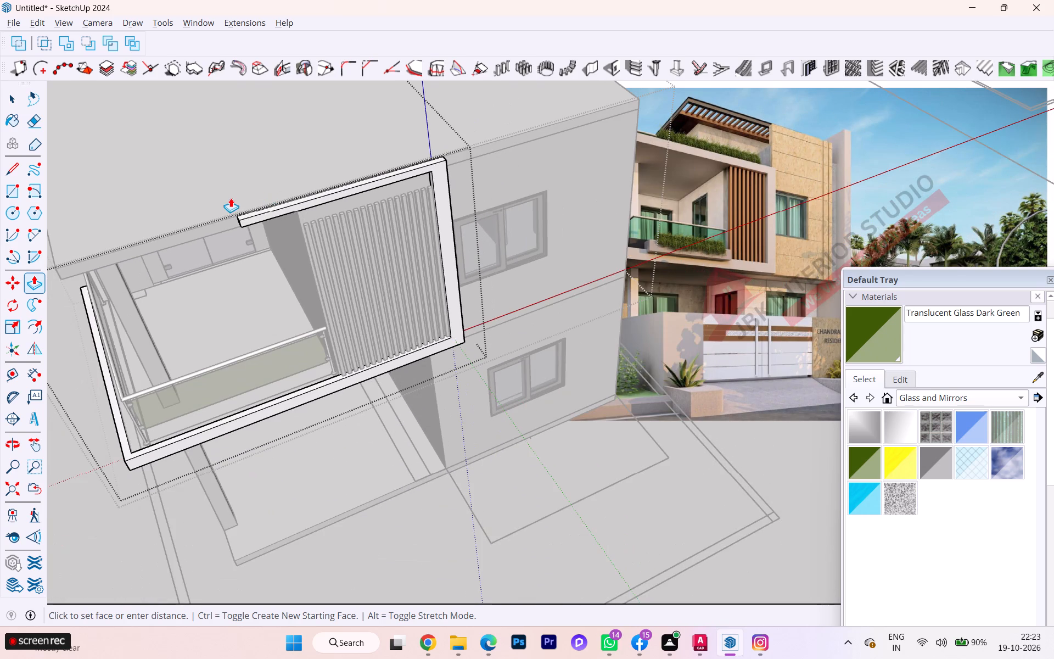
scroll(229, 198, "down", 3)
scroll(137, 232, "up", 4)
scroll(116, 240, "down", 2)
scroll(116, 240, "up", 3)
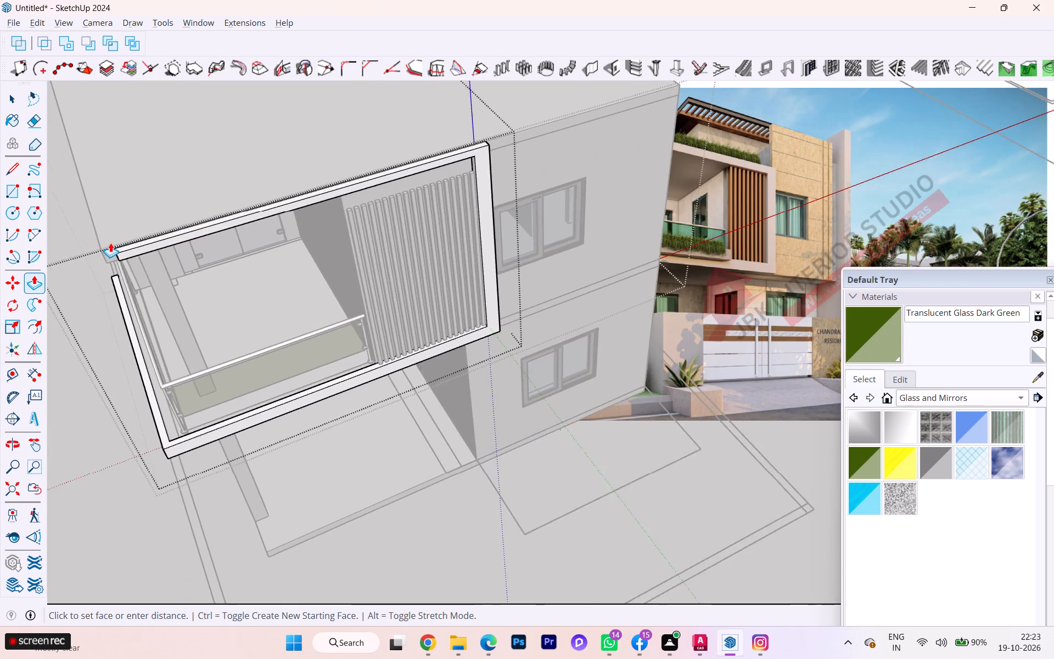
scroll(110, 243, "up", 4)
left_click(99, 247)
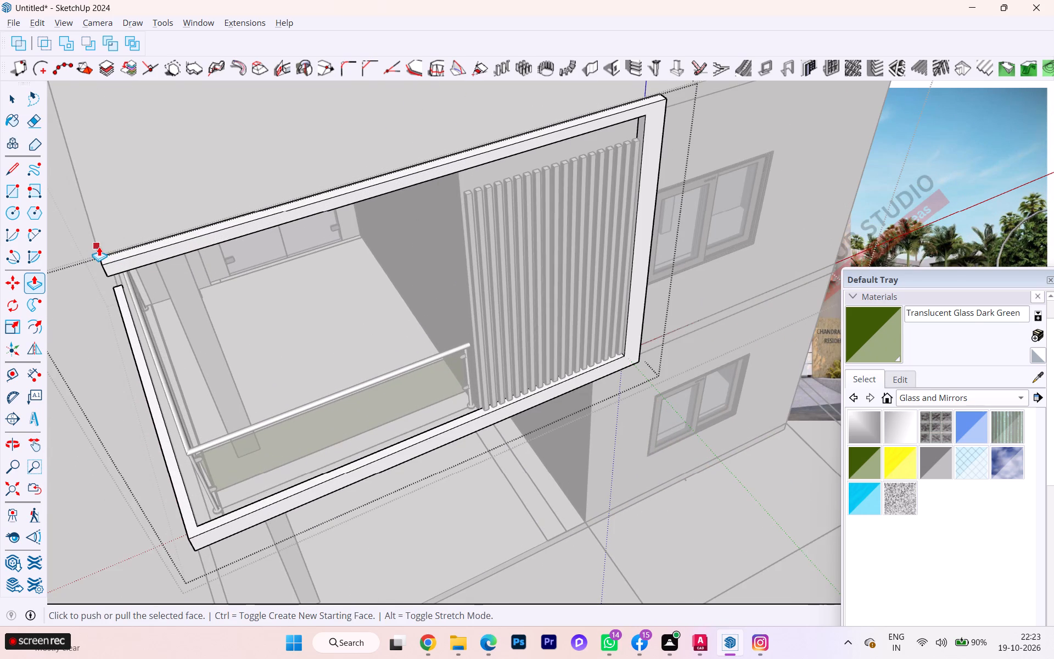
key("space")
scroll(416, 252, "up", 2)
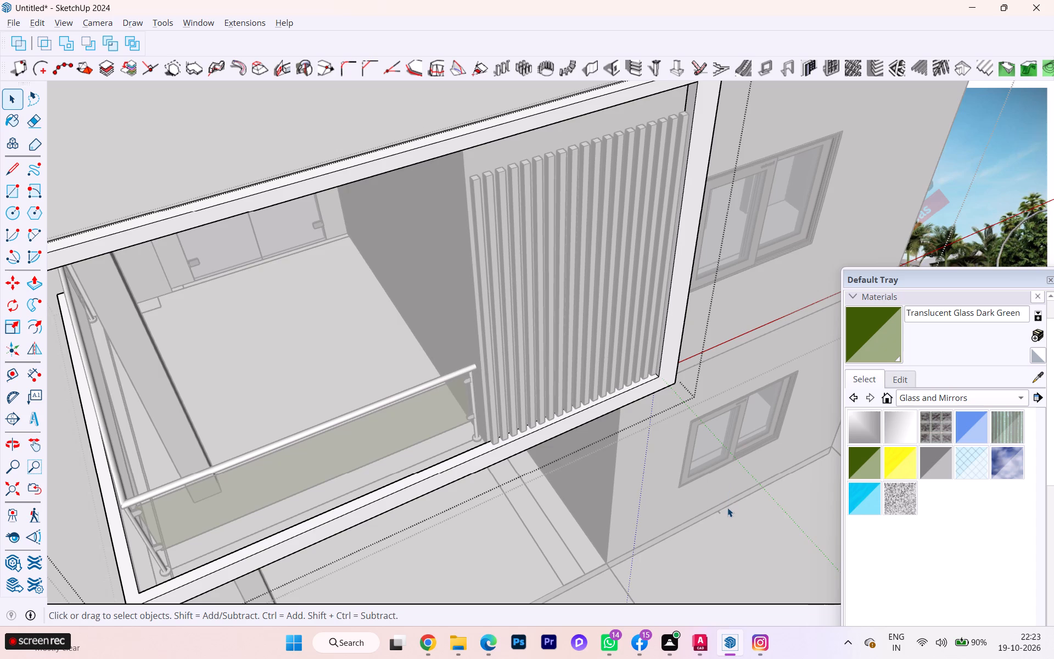
left_click(727, 513)
left_click(769, 505)
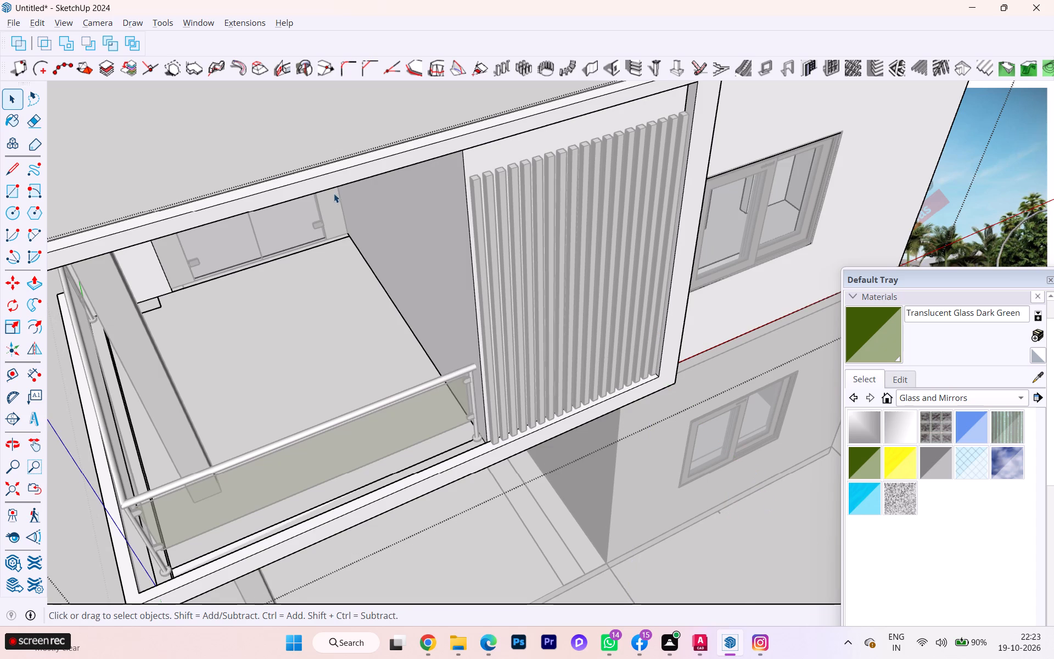
scroll(334, 193, "down", 1)
scroll(334, 193, "up", 2)
scroll(334, 192, "down", 4)
scroll(381, 204, "down", 2)
left_click(122, 355)
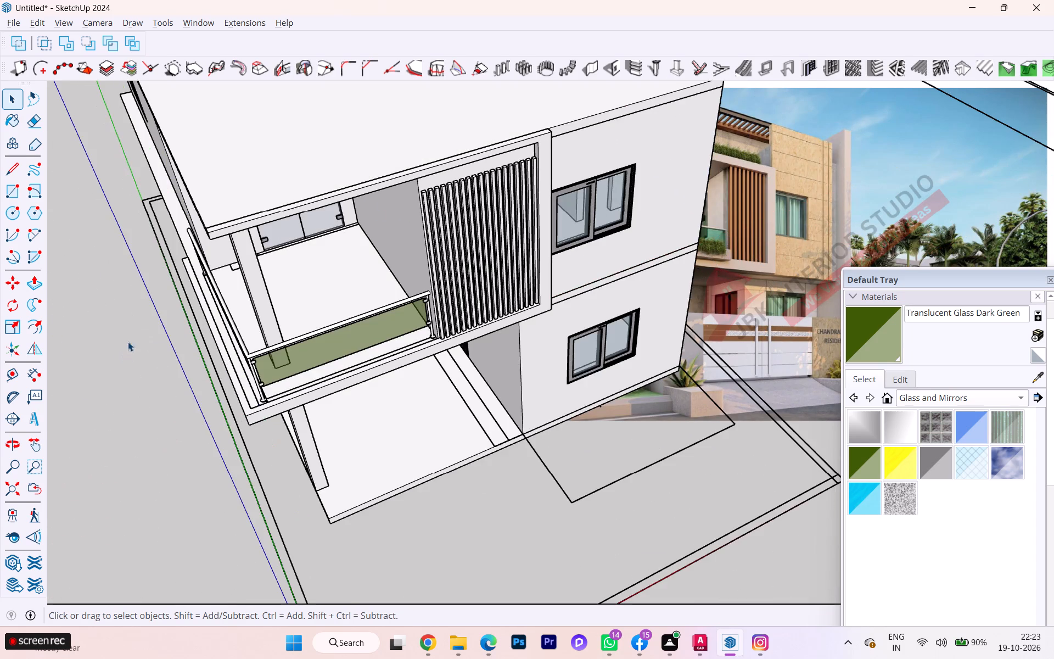
Push/Pull the top face of the end slat so all the linked slats extend up to the underside of the top beam.
scroll(444, 171, "up", 4)
scroll(486, 169, "down", 2)
scroll(487, 169, "up", 16)
scroll(586, 140, "down", 1)
middle_click_drag(586, 140, 508, 205)
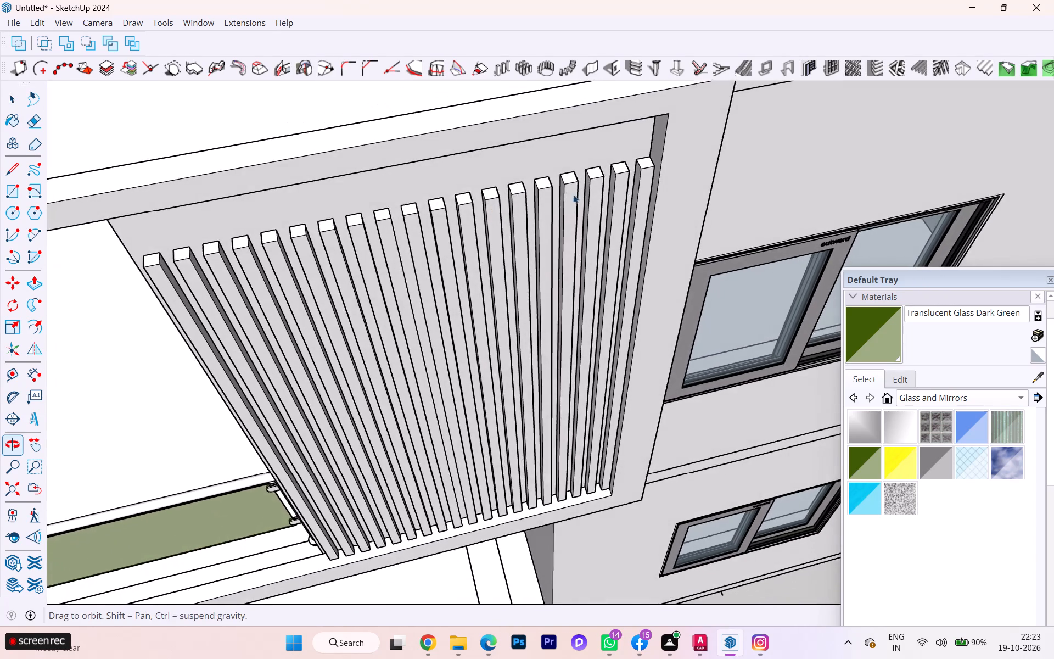
scroll(630, 185, "up", 3)
scroll(632, 181, "down", 1)
scroll(632, 181, "up", 6)
scroll(653, 152, "down", 1)
scroll(653, 152, "up", 1)
triple_click(653, 148)
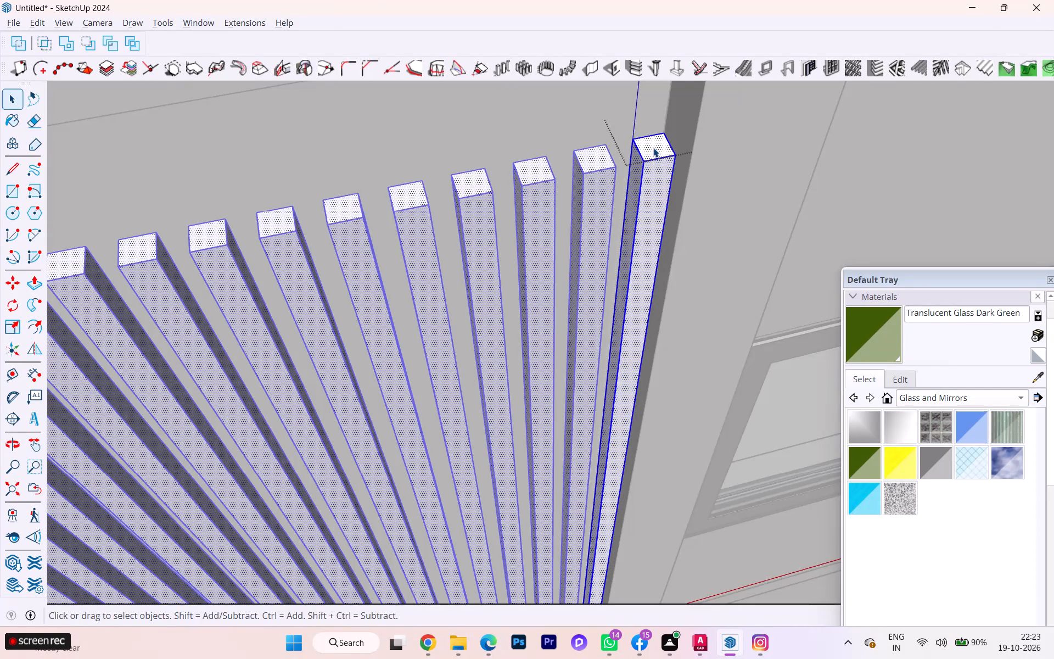
left_click(653, 148)
key("p")
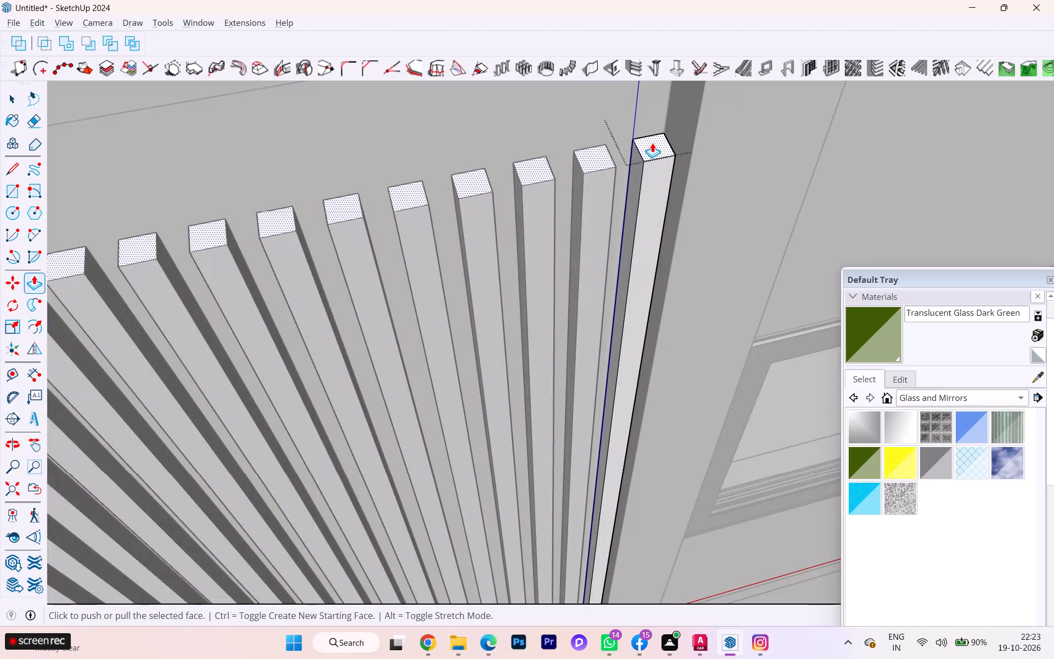
left_click(652, 143)
scroll(653, 105, "down", 5)
scroll(653, 103, "up", 1)
scroll(653, 103, "down", 10)
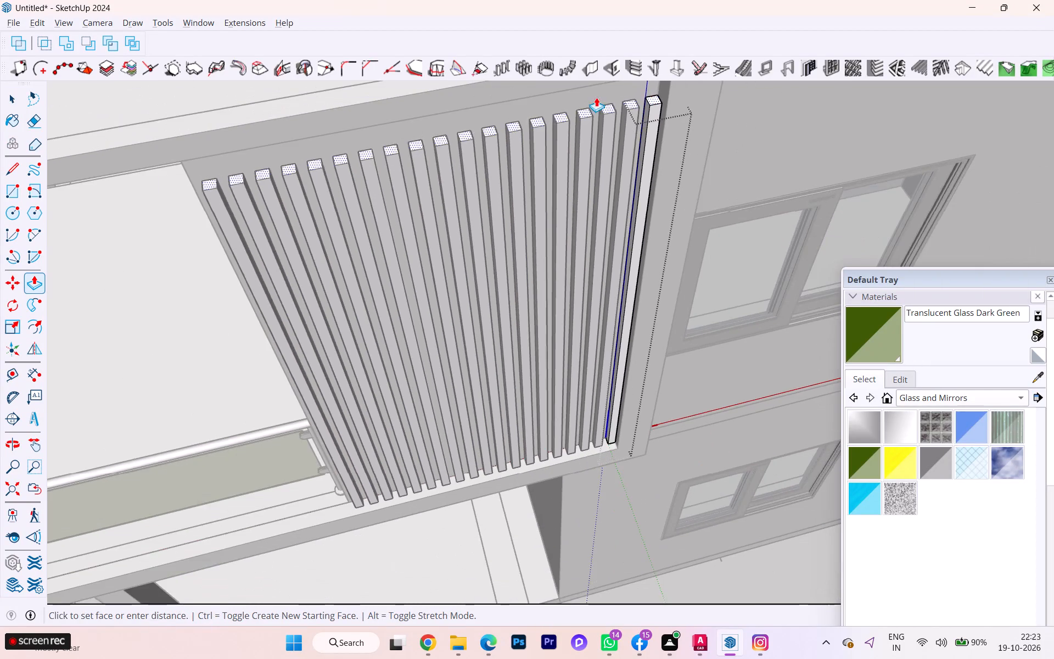
scroll(596, 97, "down", 4)
scroll(593, 97, "up", 3)
scroll(593, 97, "down", 6)
scroll(593, 97, "up", 1)
scroll(593, 97, "down", 7)
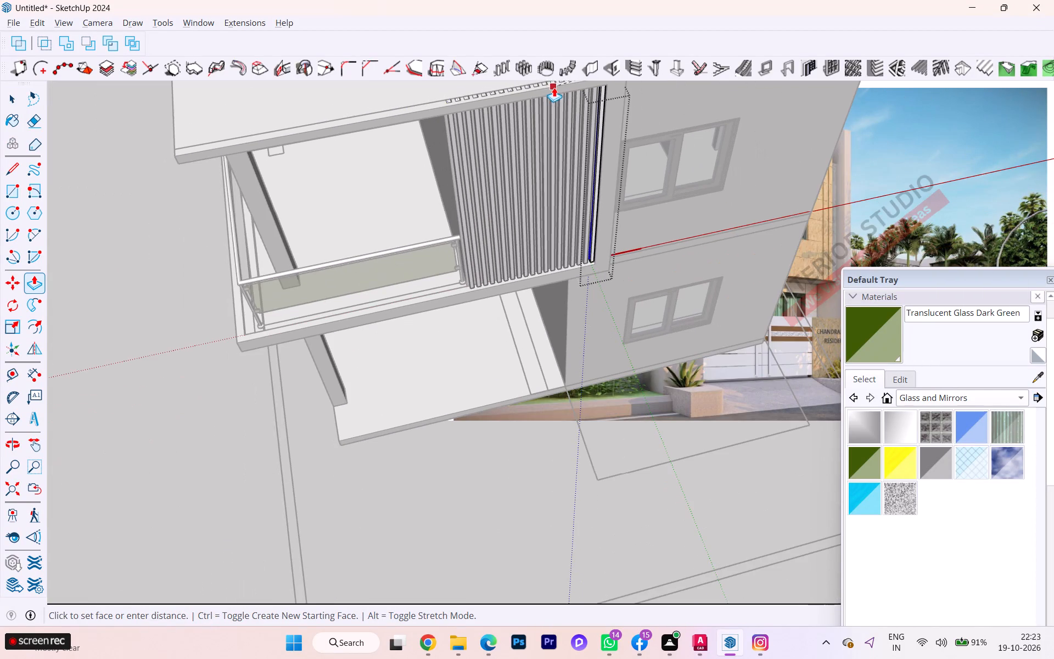
scroll(554, 87, "down", 1)
scroll(523, 108, "up", 2)
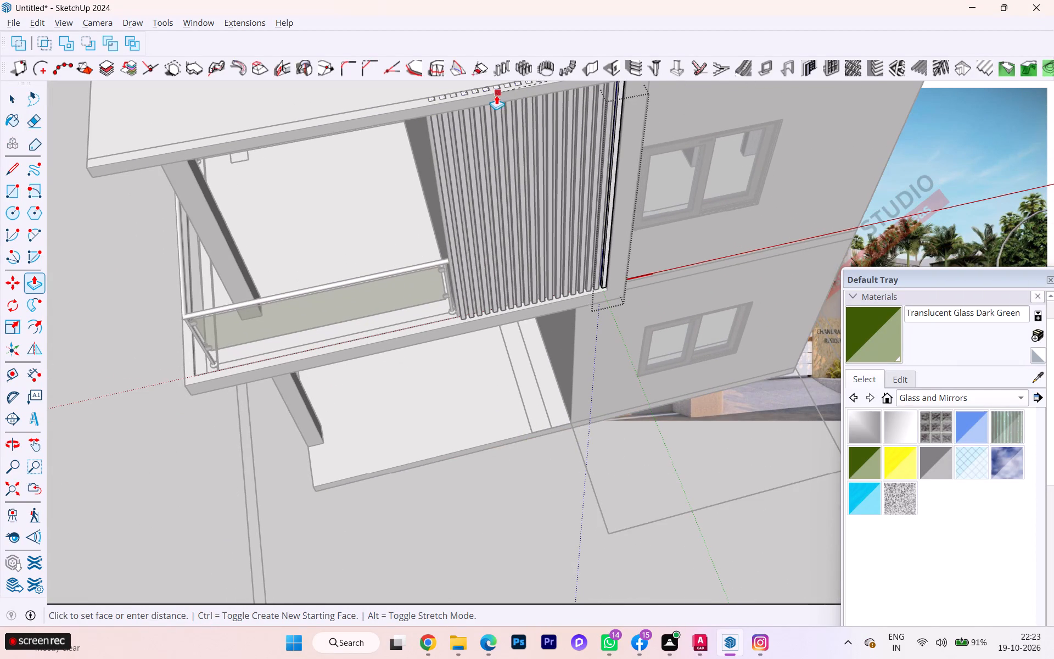
scroll(453, 115, "up", 4)
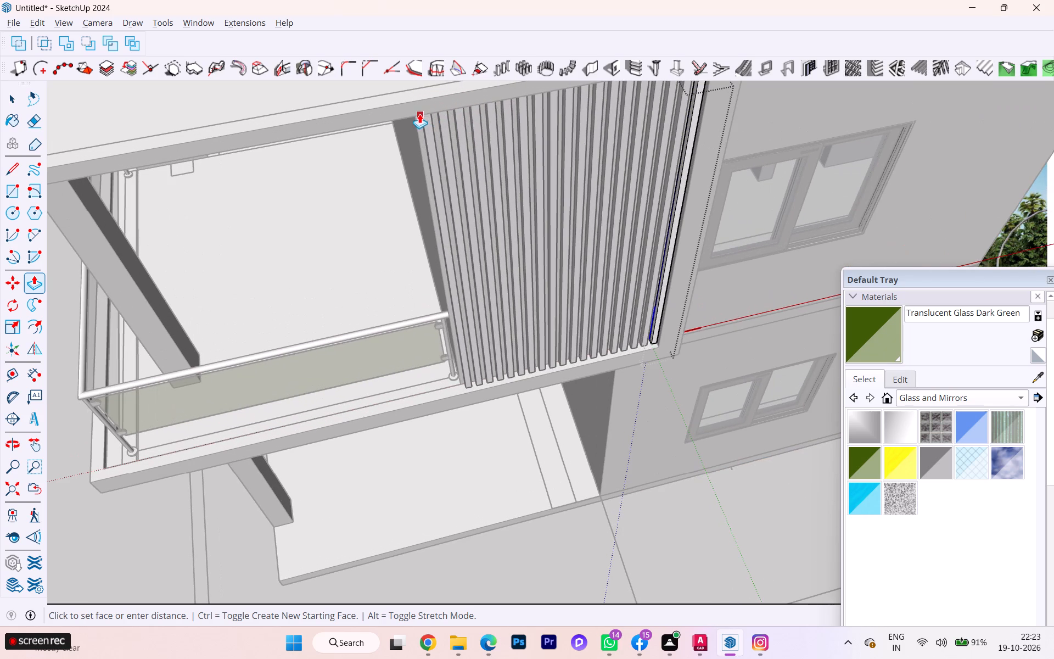
left_click(419, 113)
key("space")
scroll(424, 158, "down", 3)
scroll(421, 159, "up", 2)
scroll(420, 159, "down", 4)
scroll(439, 144, "up", 5)
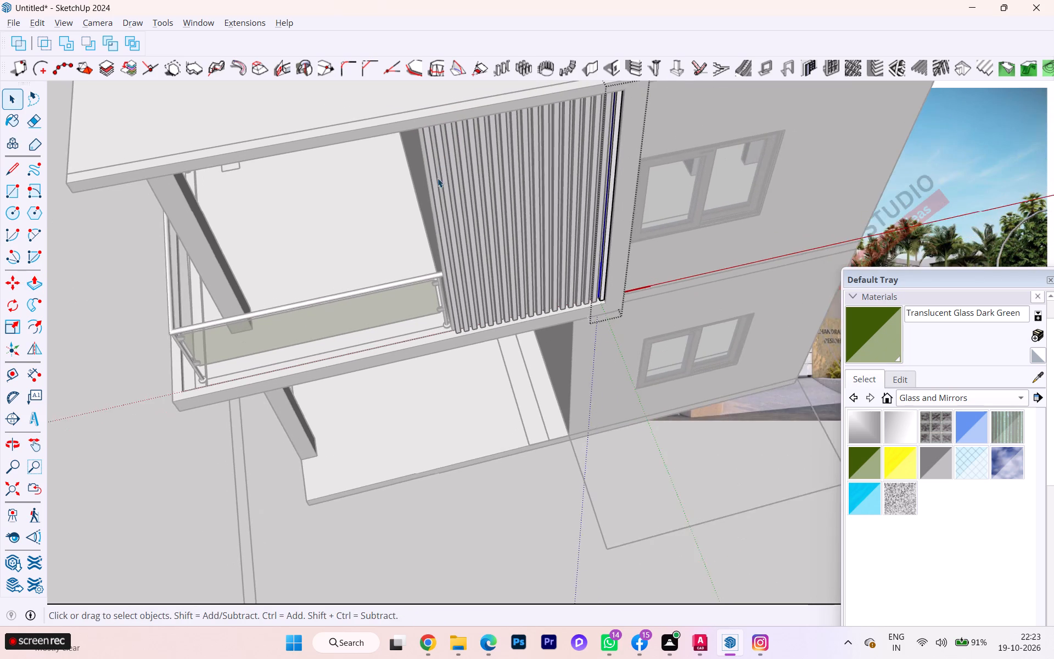
left_click(159, 471)
scroll(384, 225, "down", 1)
middle_click_drag(388, 221, 386, 80)
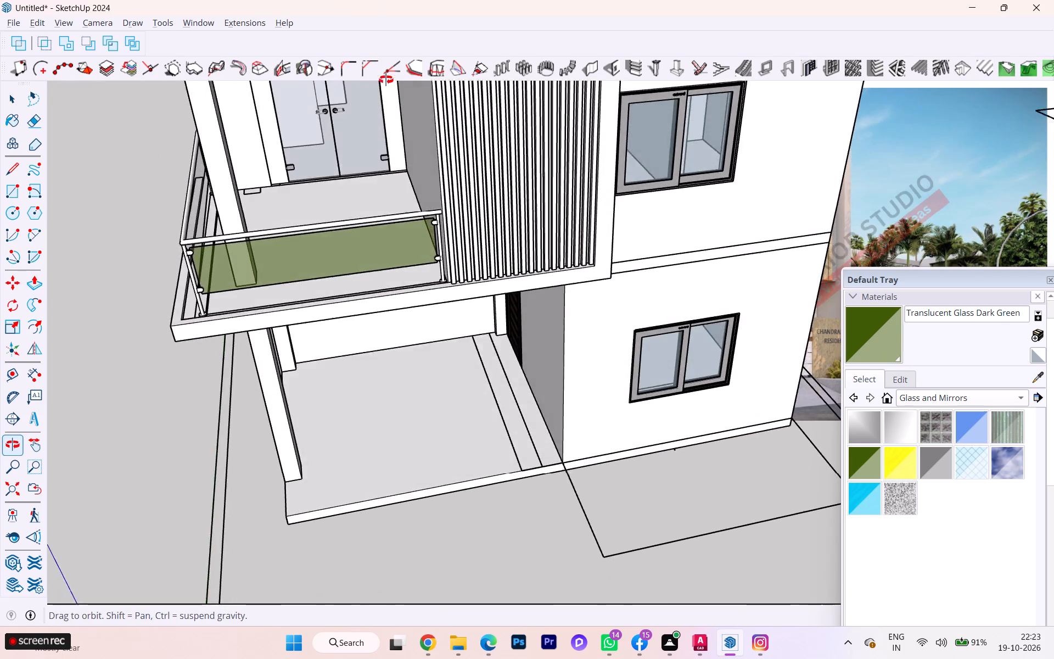
Delete the end slat set against the frame post beside the balcony opening.
middle_click_drag(386, 80, 386, 77)
scroll(307, 137, "down", 1)
scroll(305, 138, "up", 1)
scroll(303, 138, "down", 4)
scroll(301, 139, "up", 1)
scroll(301, 140, "down", 9)
scroll(288, 194, "down", 1)
middle_click_drag(290, 203, 417, 279)
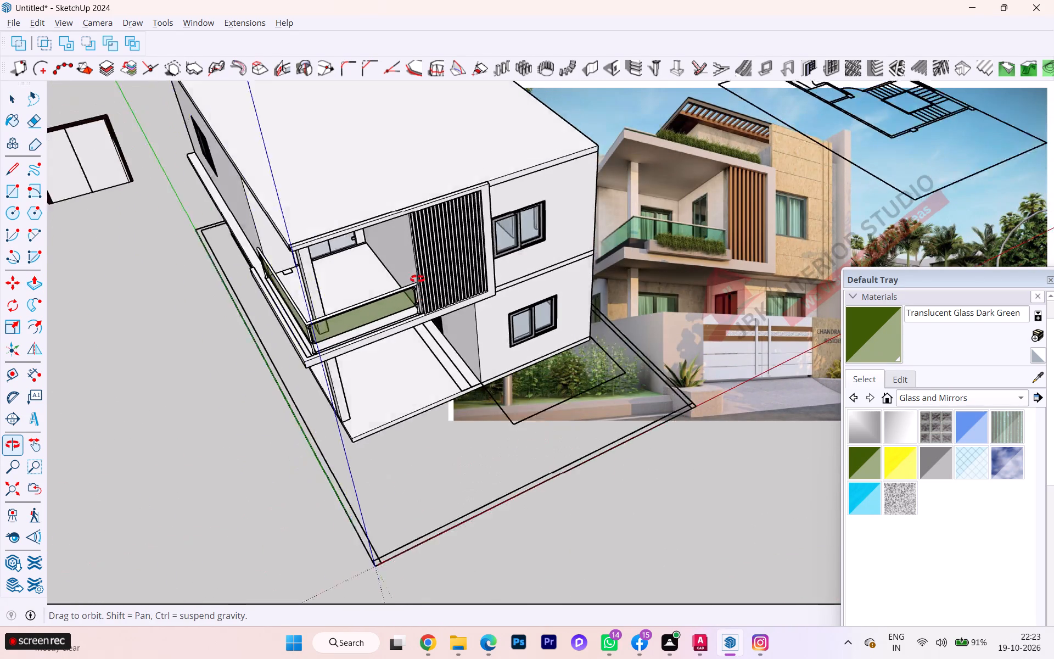
middle_click_drag(417, 279, 429, 271)
scroll(459, 234, "up", 11)
left_click(446, 225)
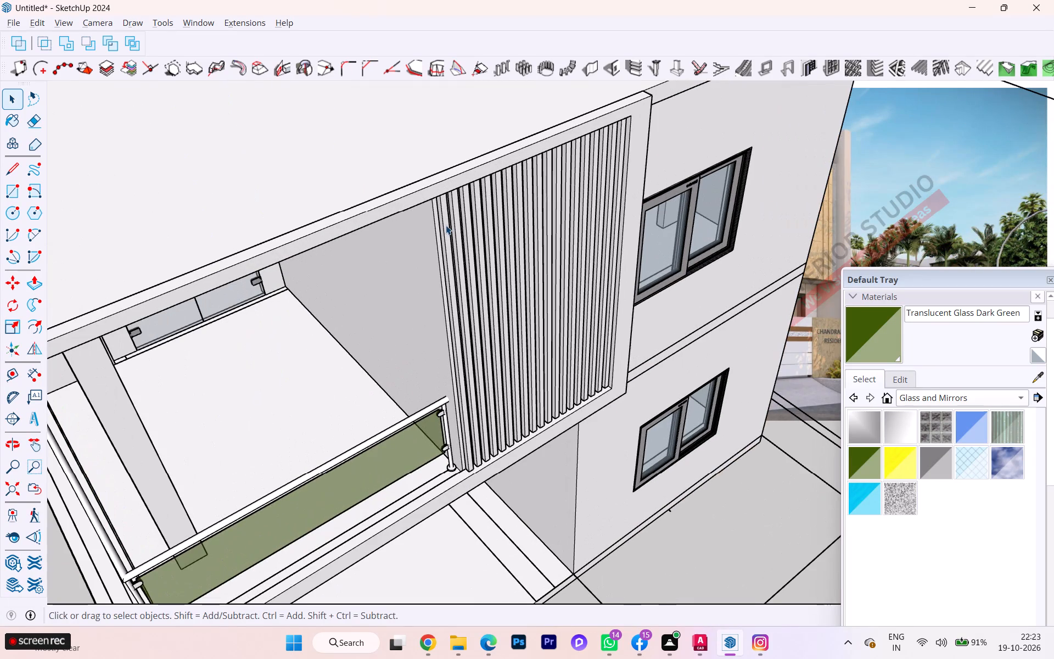
key("Delete")
Examine the balcony's slatted frame and the whole facade from several angles against the reference image.
scroll(434, 206, "down", 2)
scroll(432, 205, "up", 1)
scroll(431, 205, "down", 2)
middle_click_drag(411, 196, 347, 134)
scroll(389, 264, "up", 2)
scroll(391, 278, "down", 1)
scroll(391, 278, "up", 1)
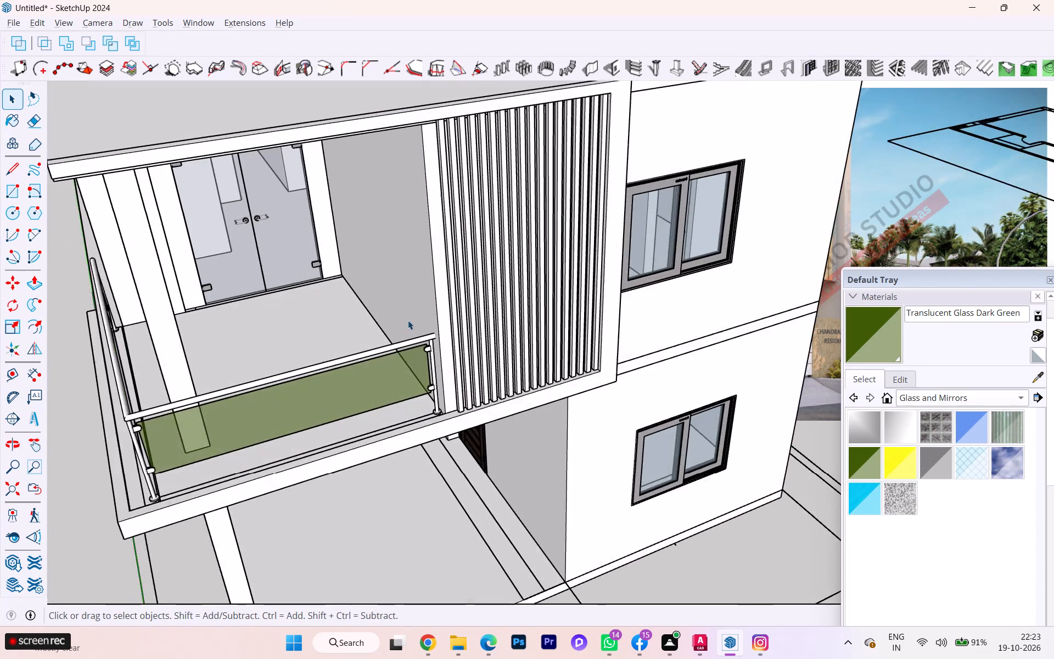
scroll(446, 361, "up", 4)
scroll(355, 286, "down", 8)
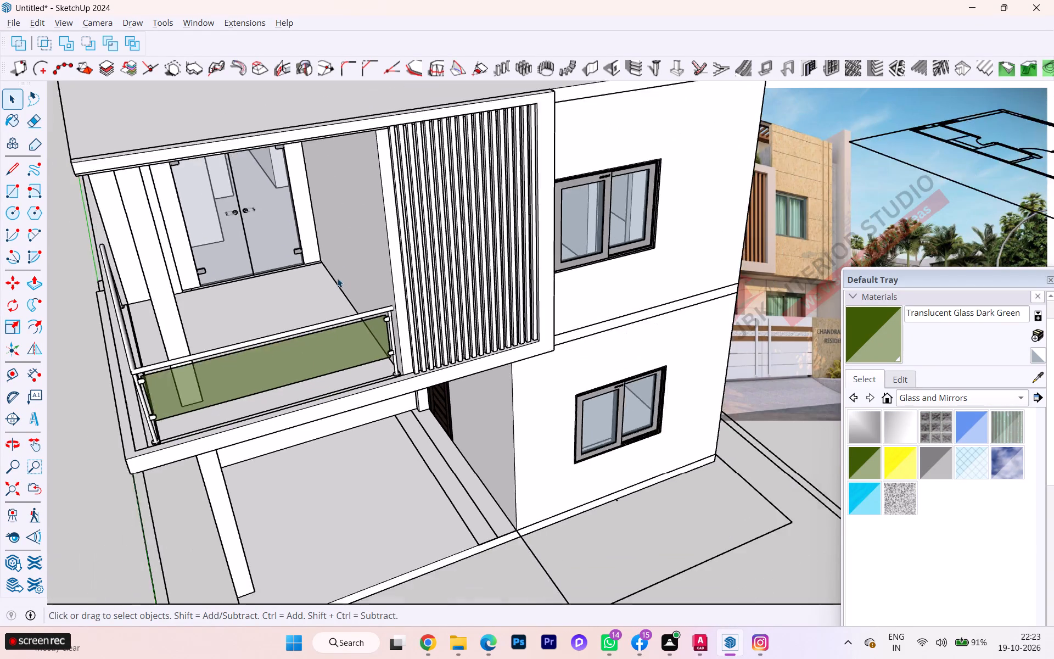
scroll(337, 278, "down", 2)
scroll(284, 280, "up", 1)
scroll(282, 280, "down", 5)
middle_click_drag(272, 280, 329, 243)
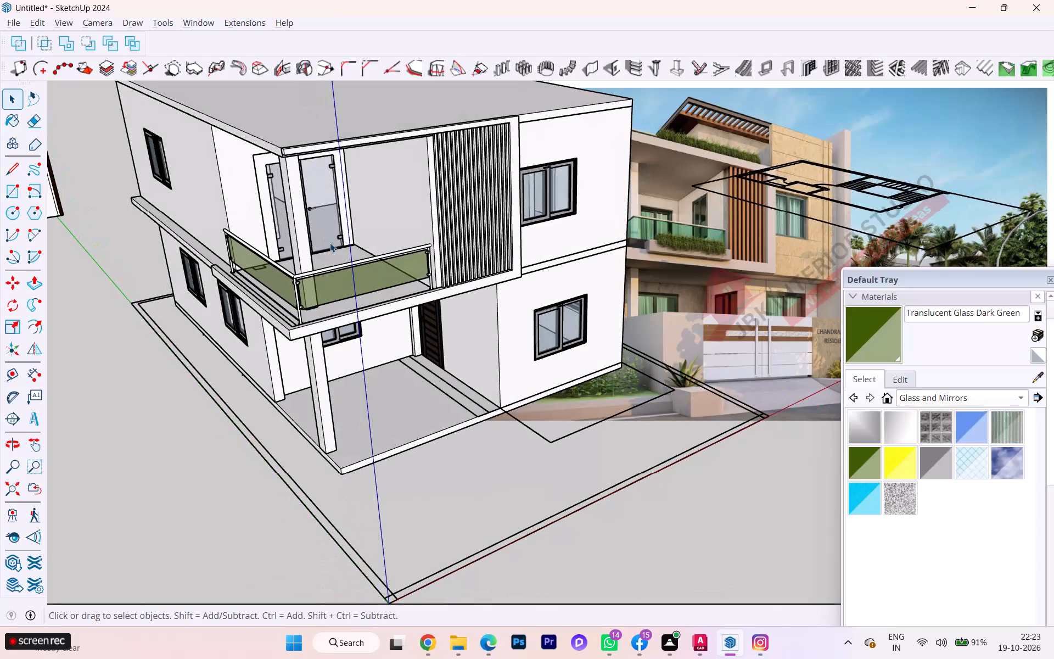
scroll(318, 252, "down", 4)
scroll(275, 265, "down", 3)
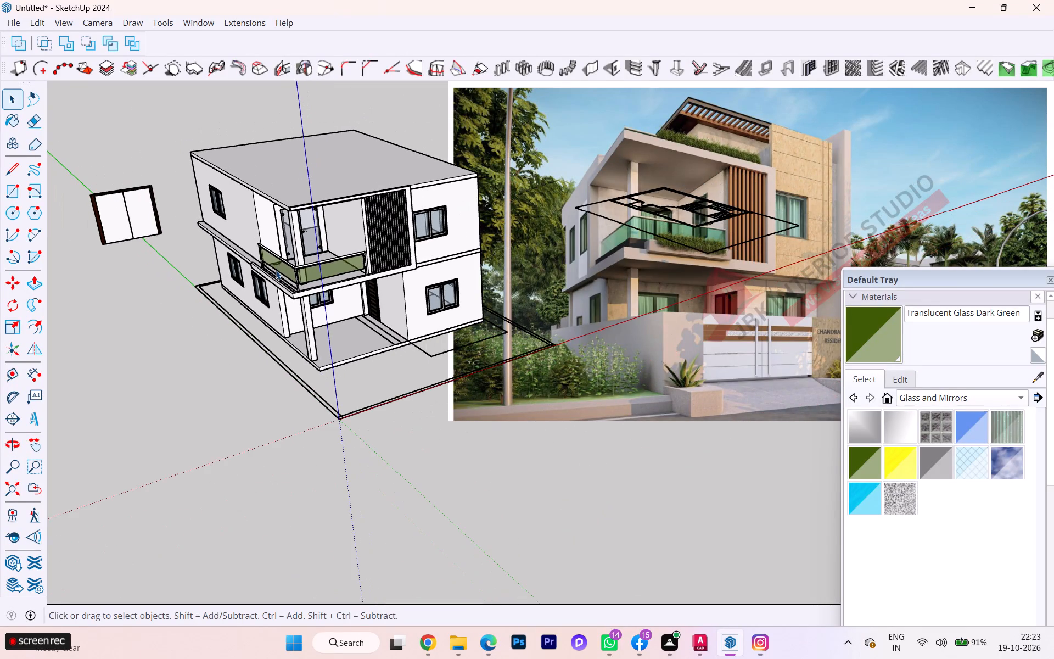
middle_click_drag(279, 271, 279, 227)
scroll(319, 202, "up", 9)
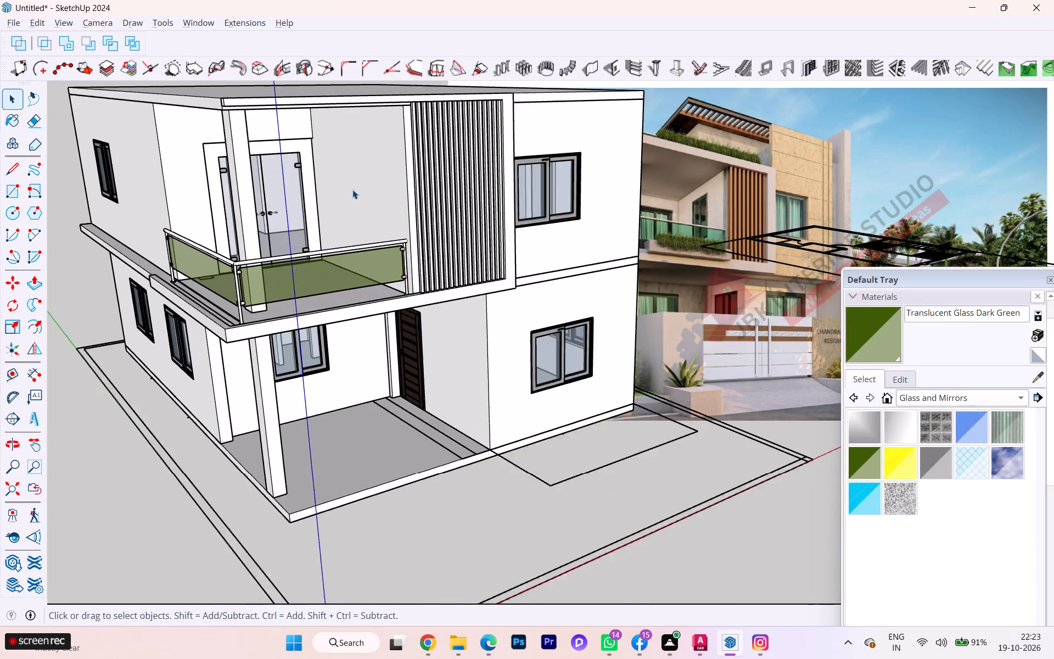
scroll(424, 221, "down", 6)
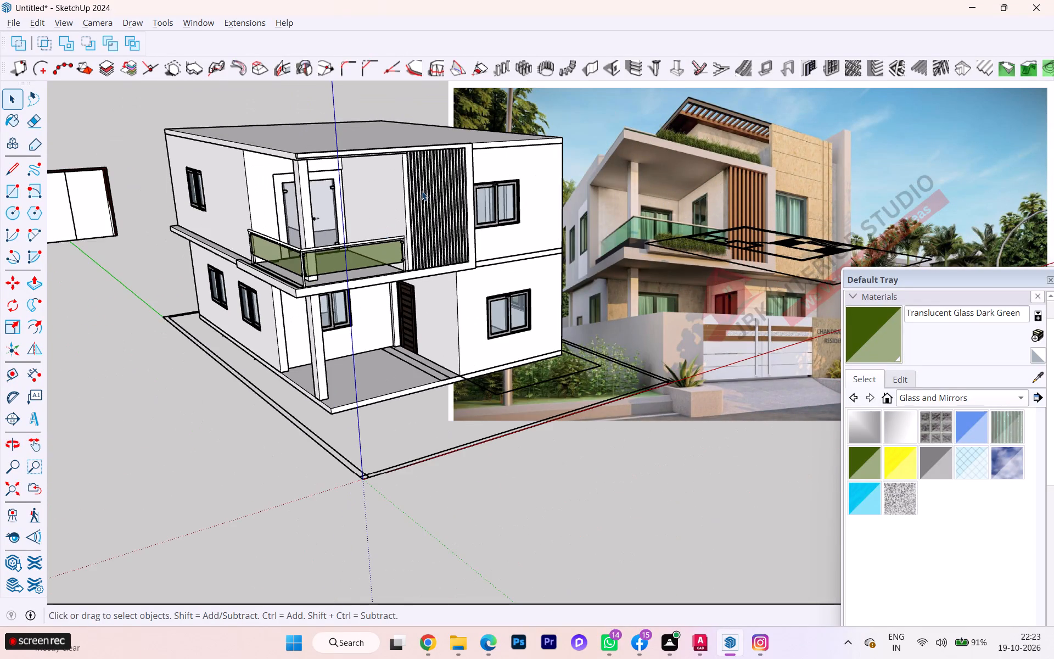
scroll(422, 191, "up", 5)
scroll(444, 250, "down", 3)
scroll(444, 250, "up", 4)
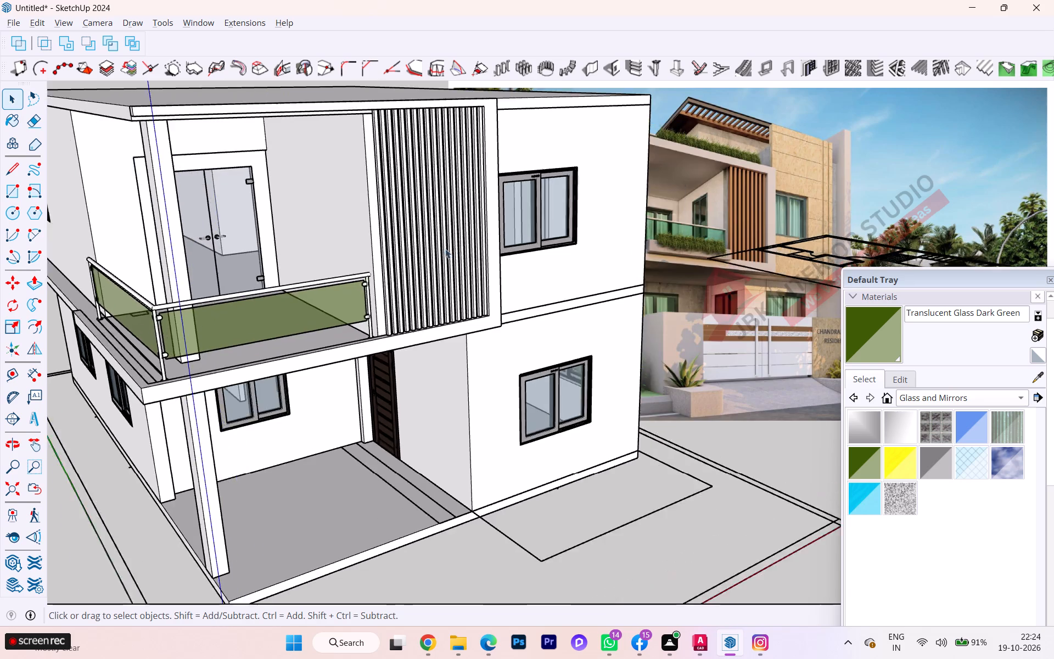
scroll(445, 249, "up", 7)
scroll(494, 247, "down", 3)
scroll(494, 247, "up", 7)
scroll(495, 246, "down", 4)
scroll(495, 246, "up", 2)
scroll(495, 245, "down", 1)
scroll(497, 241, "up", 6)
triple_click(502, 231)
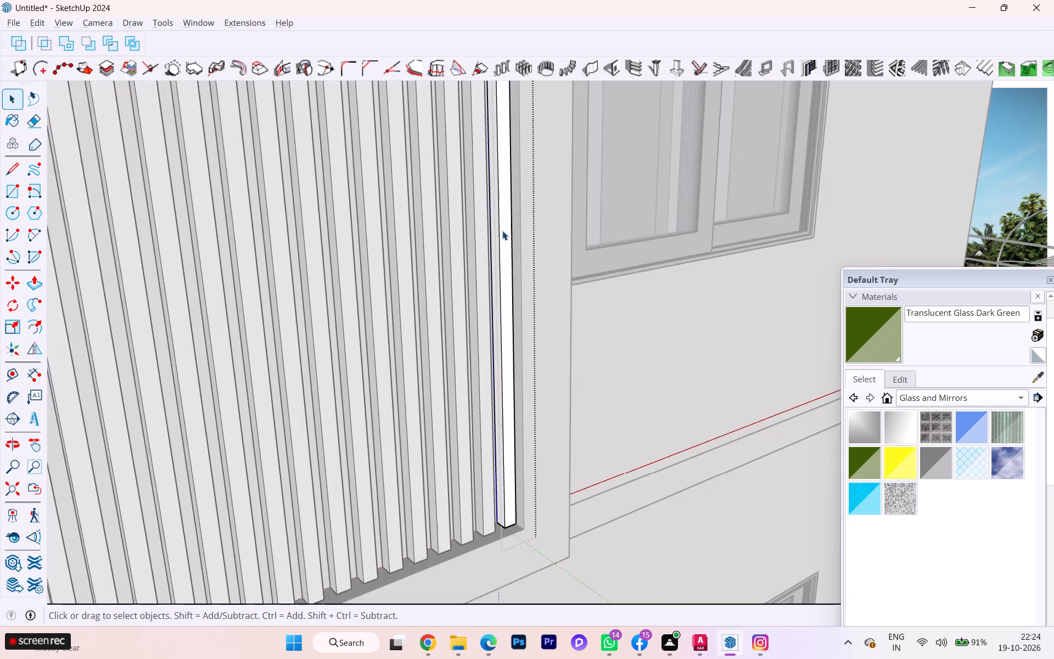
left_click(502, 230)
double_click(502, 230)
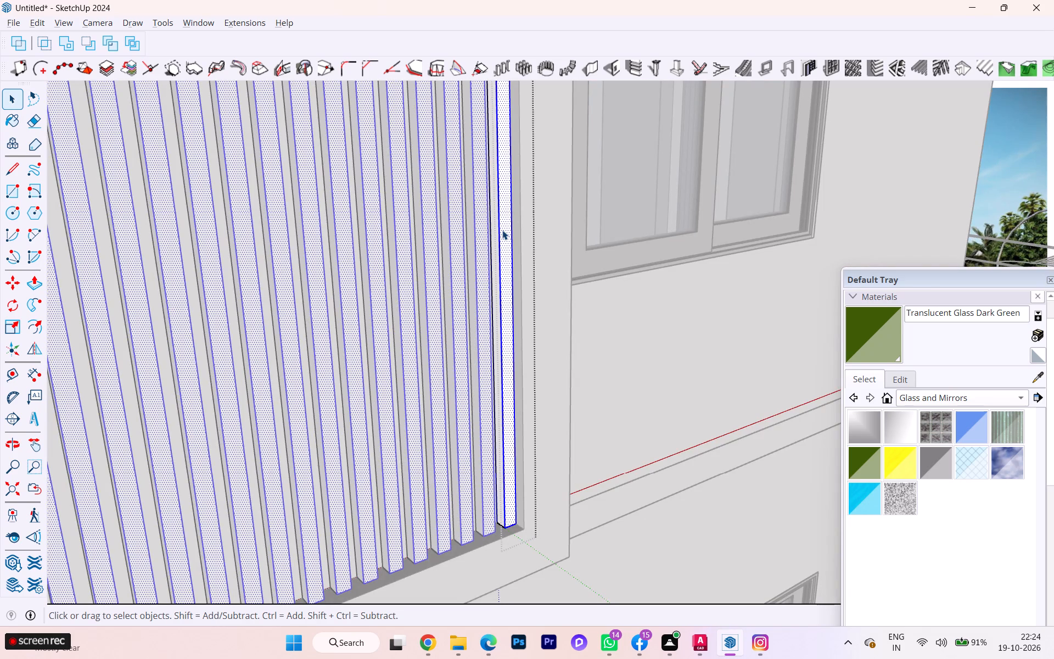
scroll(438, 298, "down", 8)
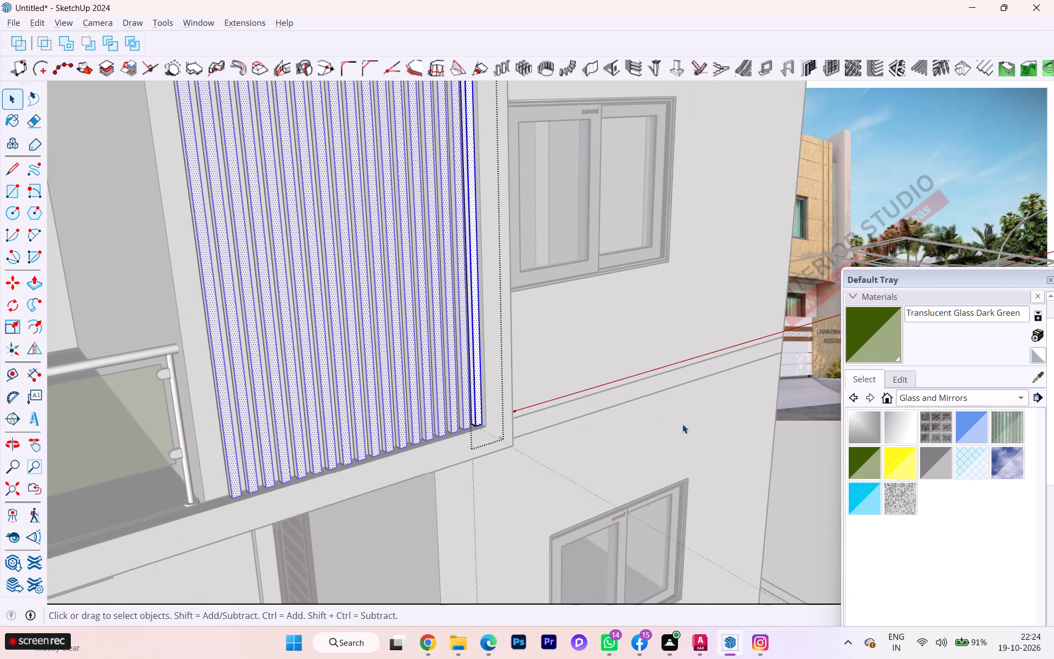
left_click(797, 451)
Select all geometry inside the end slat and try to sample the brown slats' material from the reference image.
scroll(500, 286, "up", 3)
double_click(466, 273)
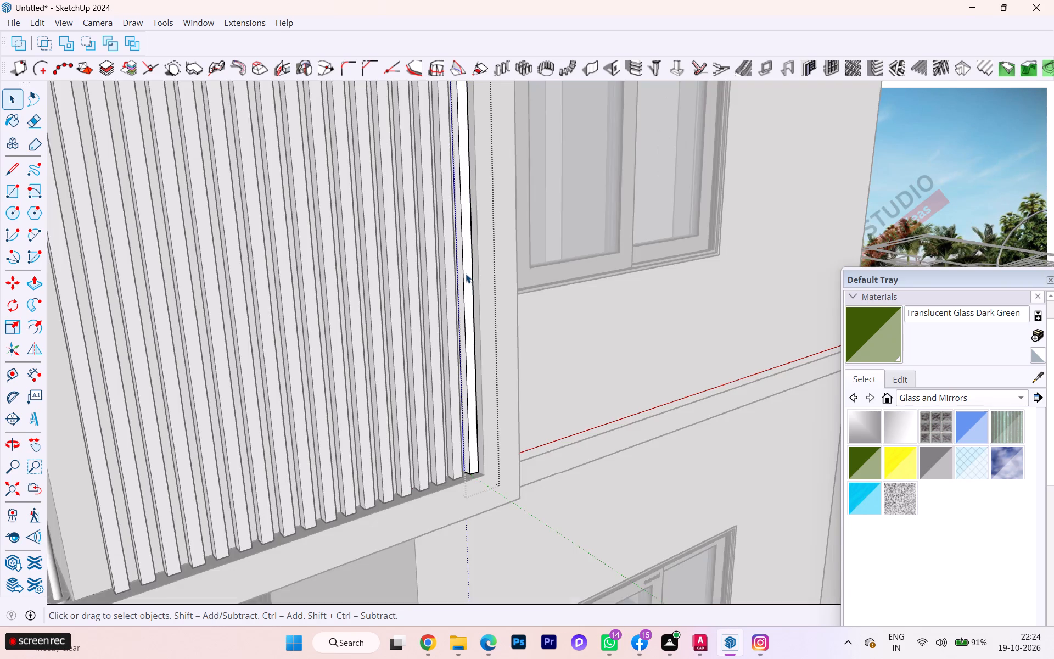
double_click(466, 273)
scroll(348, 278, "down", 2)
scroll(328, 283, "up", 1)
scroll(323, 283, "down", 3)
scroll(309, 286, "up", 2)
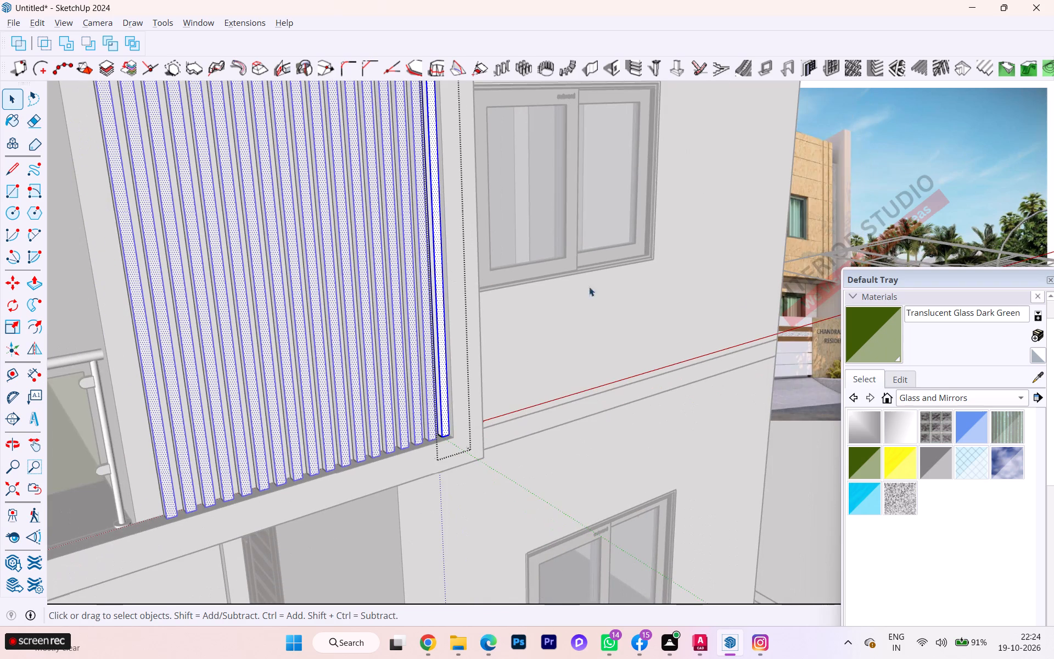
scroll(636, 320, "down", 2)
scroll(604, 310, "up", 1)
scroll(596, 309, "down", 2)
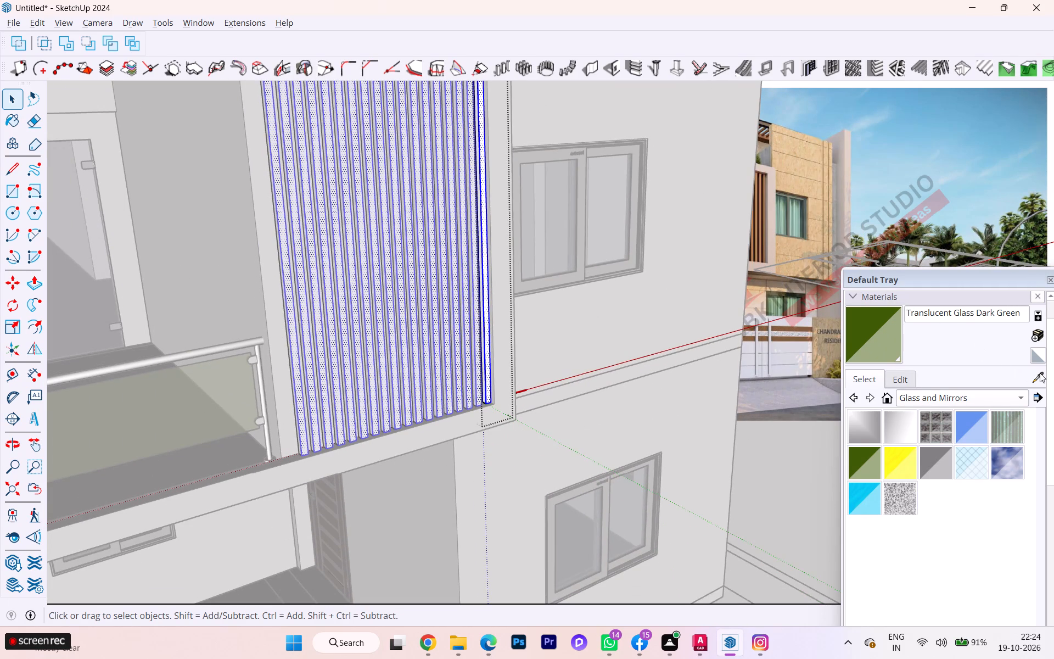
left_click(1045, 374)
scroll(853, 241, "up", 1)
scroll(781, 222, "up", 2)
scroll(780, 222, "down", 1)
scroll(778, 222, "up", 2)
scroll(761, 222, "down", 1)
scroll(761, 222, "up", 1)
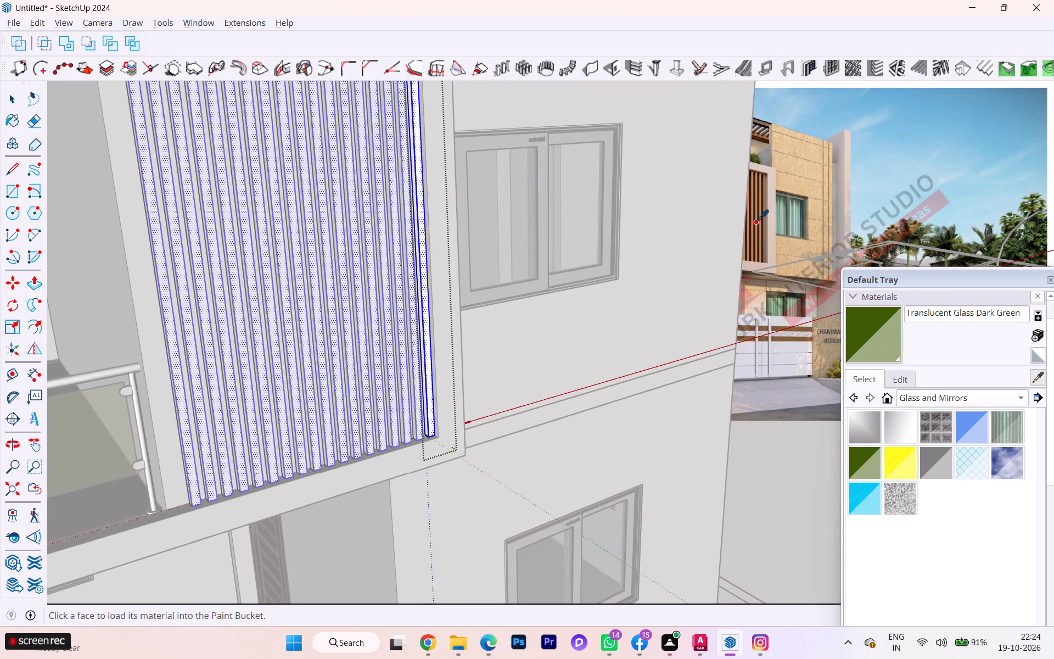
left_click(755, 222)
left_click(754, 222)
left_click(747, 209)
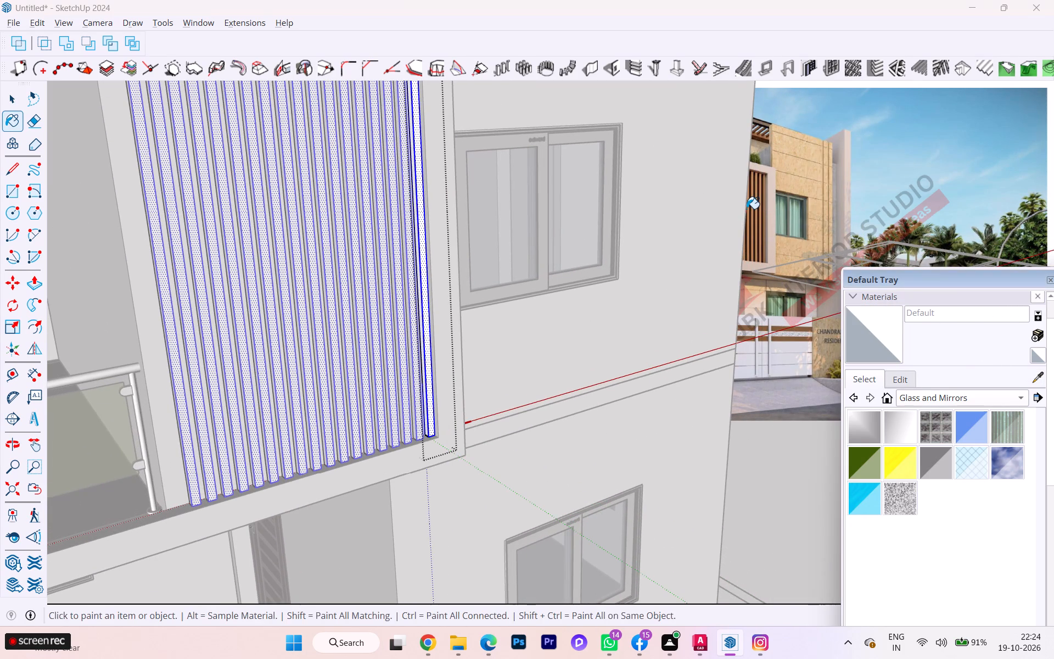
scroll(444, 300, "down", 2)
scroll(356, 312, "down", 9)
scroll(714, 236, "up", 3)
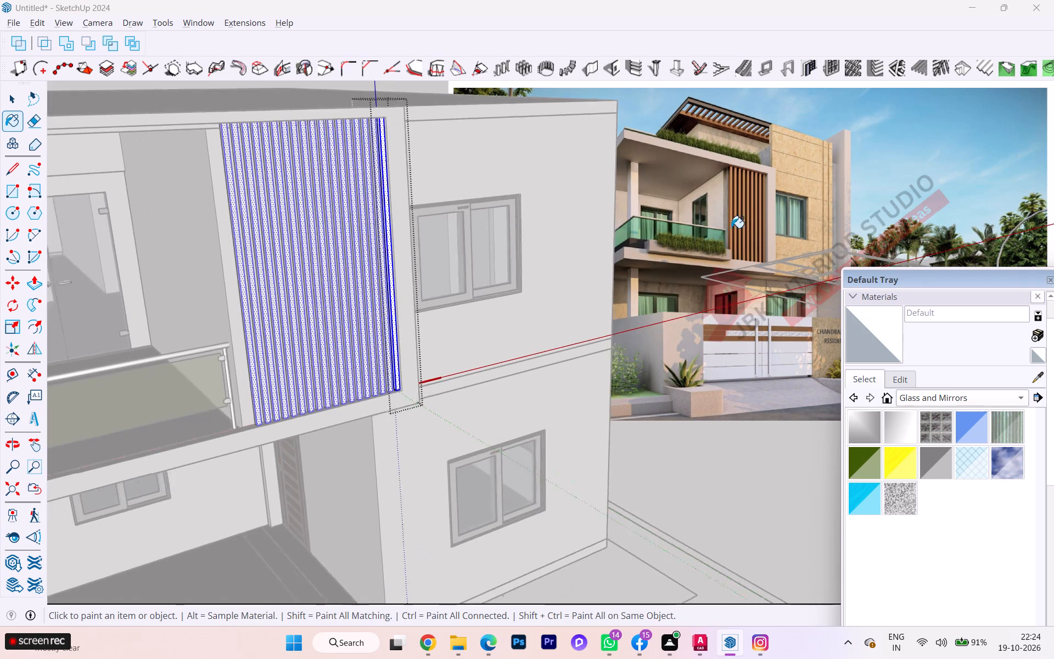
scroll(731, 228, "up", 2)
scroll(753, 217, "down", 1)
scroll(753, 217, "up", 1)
Switch the material library to the Colors collection.
left_click(1033, 375)
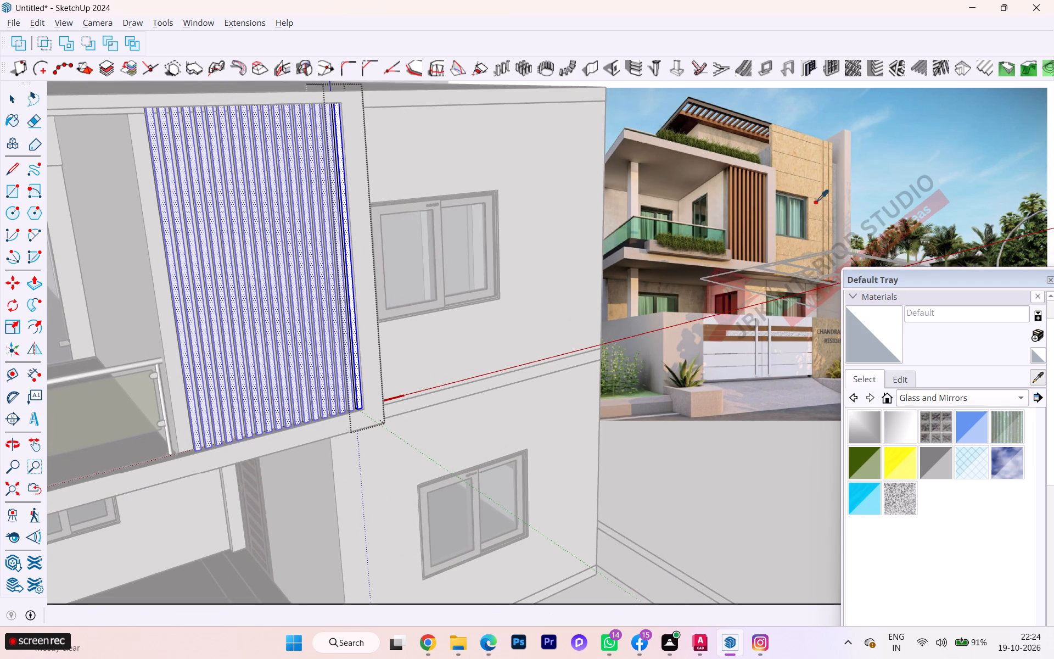
left_click(899, 377)
left_click(870, 383)
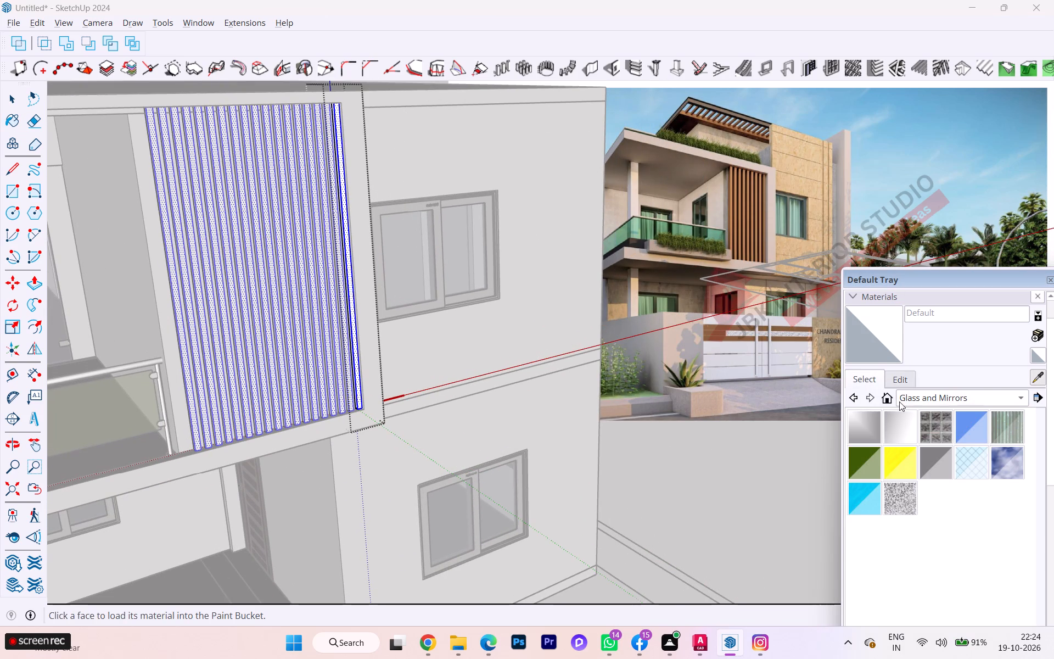
left_click(902, 399)
left_click(890, 367)
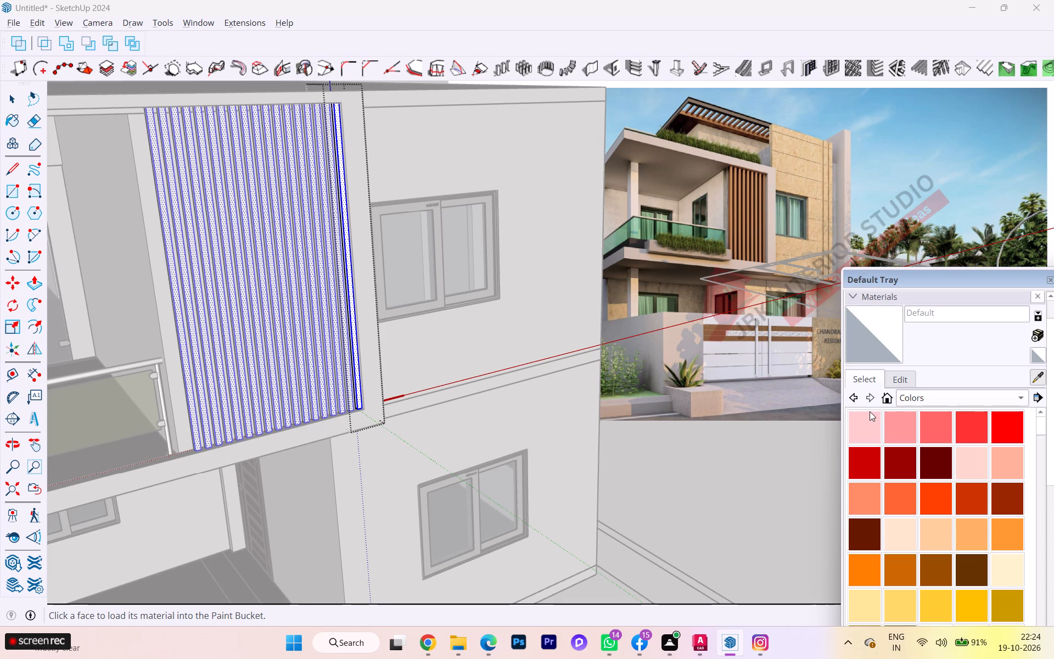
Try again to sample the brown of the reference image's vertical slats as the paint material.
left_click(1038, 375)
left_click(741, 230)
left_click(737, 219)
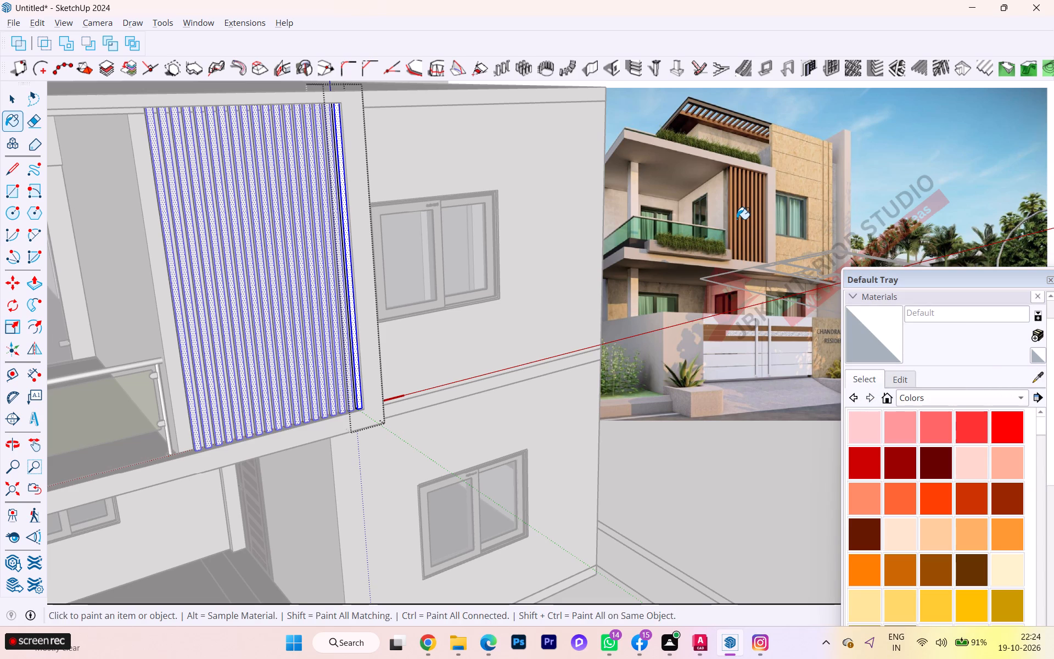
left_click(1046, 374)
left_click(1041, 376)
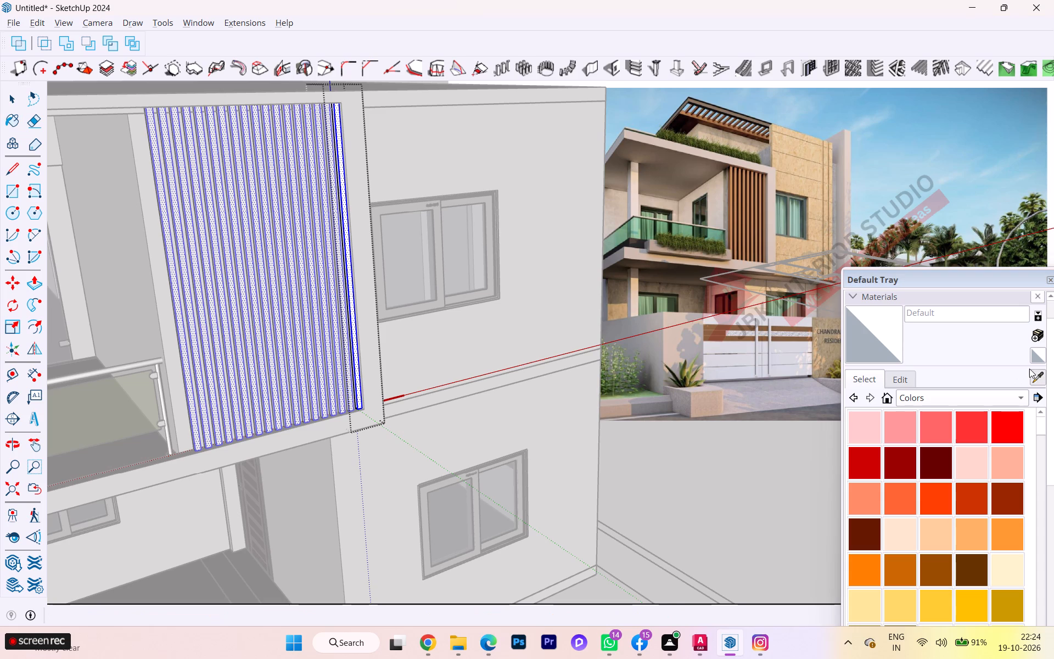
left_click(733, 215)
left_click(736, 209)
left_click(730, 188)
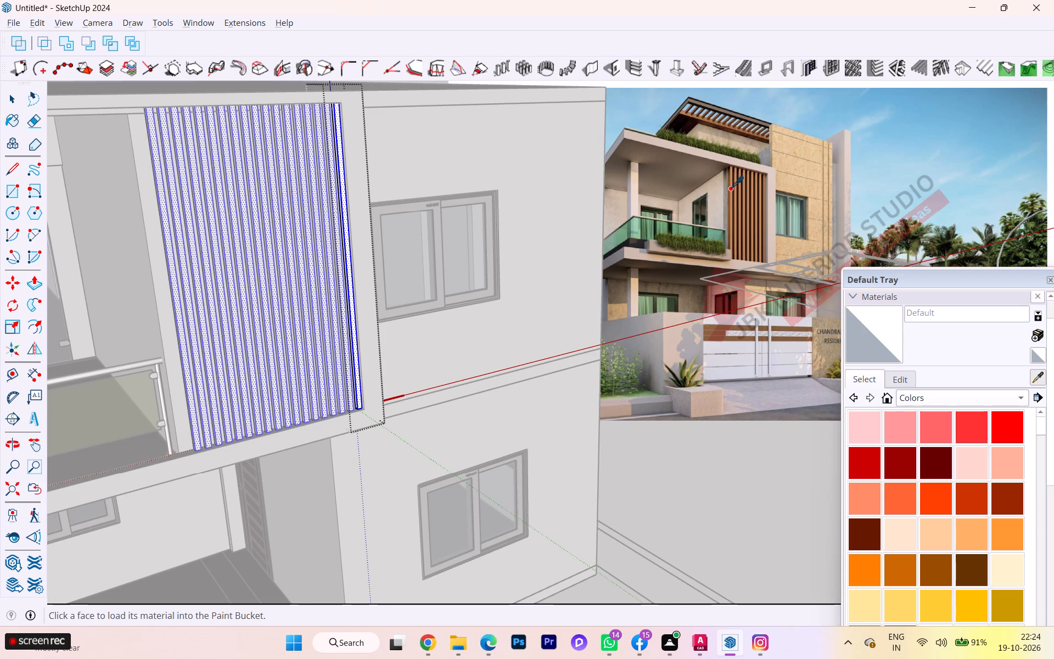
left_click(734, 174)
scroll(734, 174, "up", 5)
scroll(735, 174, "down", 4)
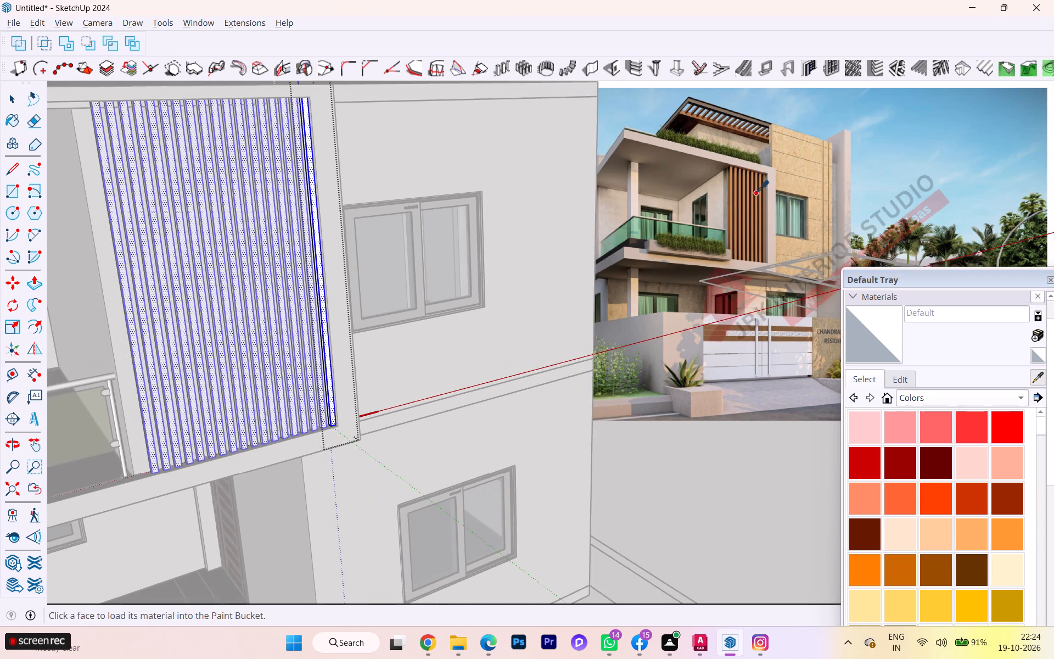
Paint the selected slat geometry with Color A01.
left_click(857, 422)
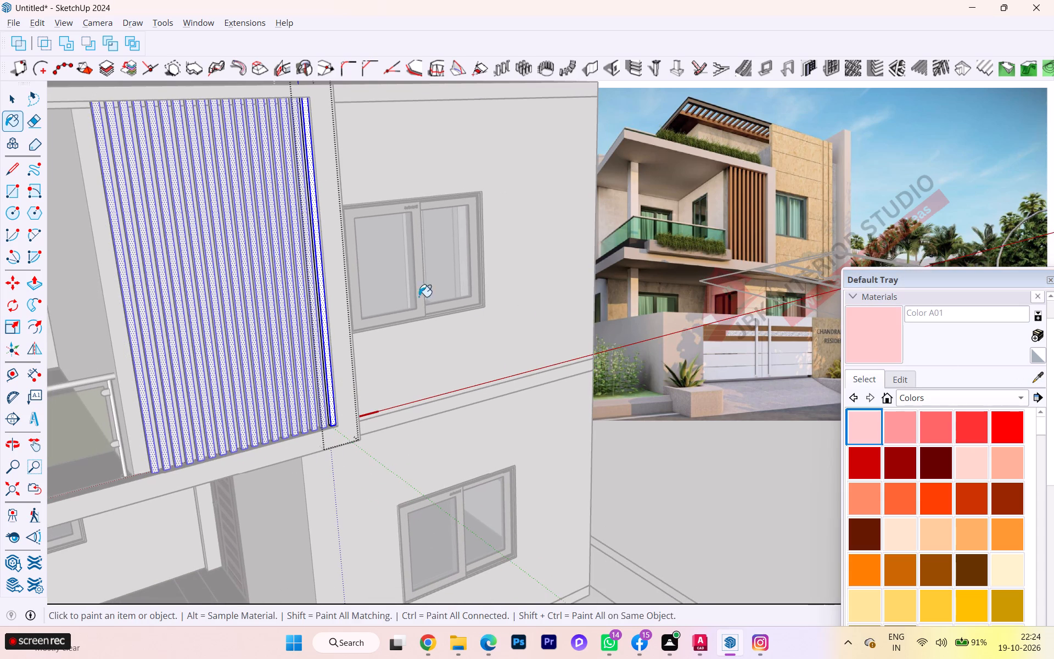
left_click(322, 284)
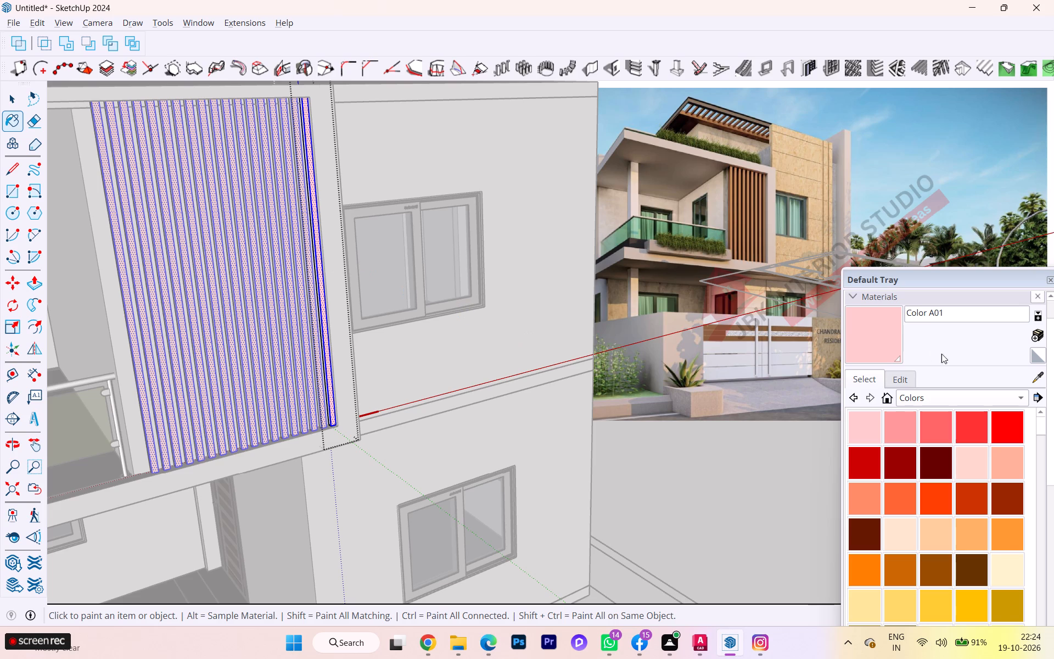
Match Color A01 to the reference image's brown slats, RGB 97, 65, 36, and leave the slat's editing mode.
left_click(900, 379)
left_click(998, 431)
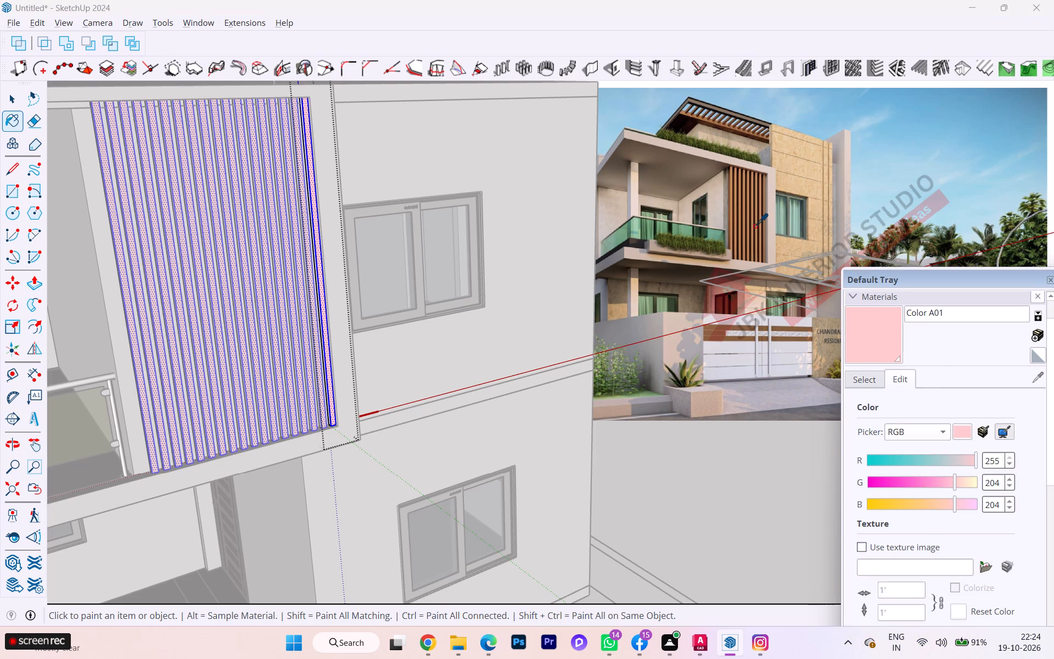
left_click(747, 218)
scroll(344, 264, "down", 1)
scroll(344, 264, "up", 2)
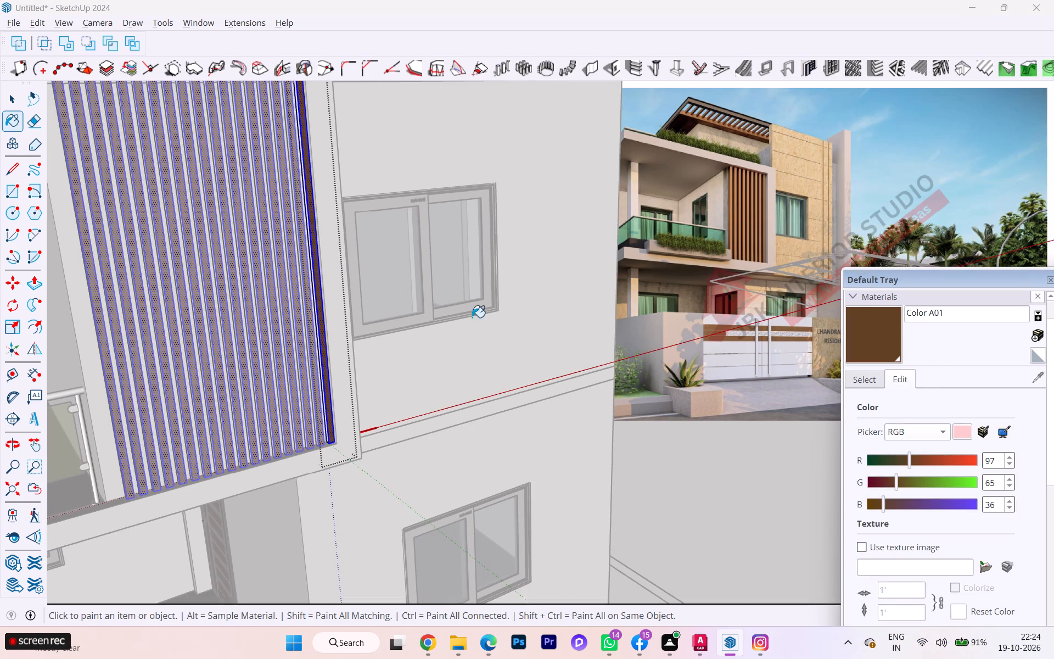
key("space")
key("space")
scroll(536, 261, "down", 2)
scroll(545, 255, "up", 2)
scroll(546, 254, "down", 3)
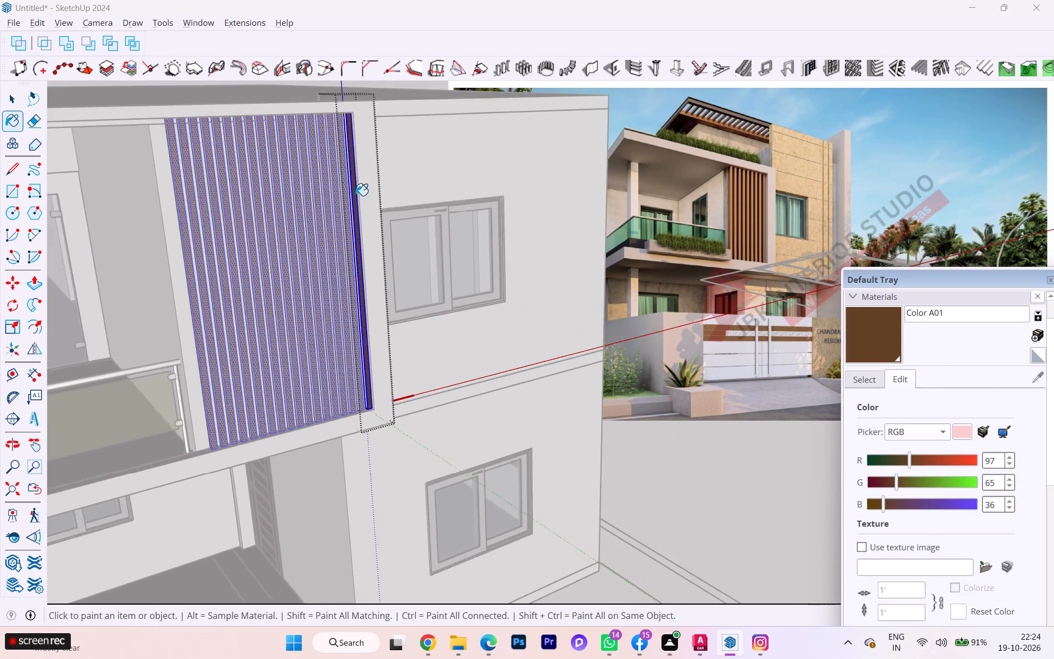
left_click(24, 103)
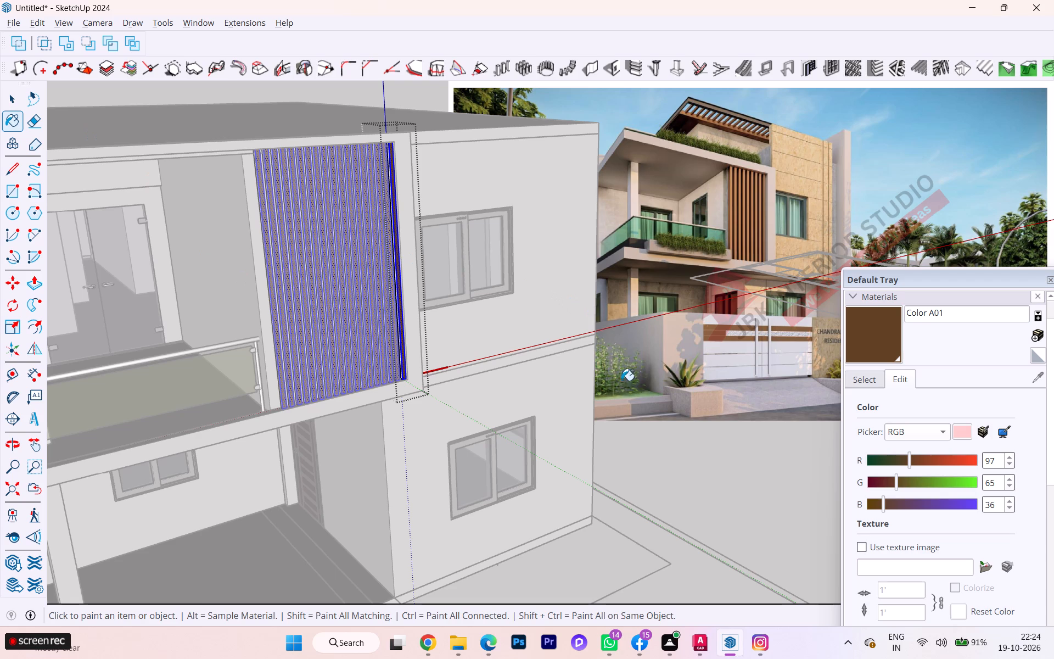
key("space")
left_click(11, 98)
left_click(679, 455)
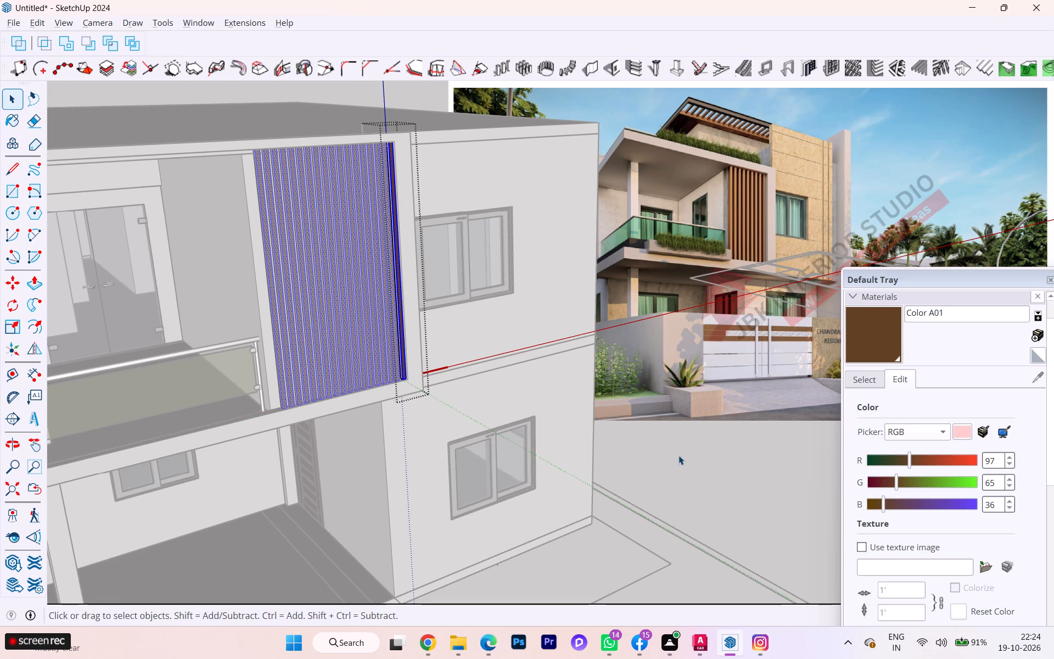
Examine the painted slats up close, checking how their front and side faces are coloured.
scroll(339, 292, "up", 2)
scroll(339, 292, "down", 1)
scroll(339, 292, "up", 2)
scroll(360, 274, "down", 1)
scroll(360, 274, "up", 8)
scroll(360, 274, "down", 3)
scroll(360, 274, "up", 2)
scroll(408, 280, "down", 3)
scroll(408, 280, "up", 2)
scroll(408, 280, "down", 2)
scroll(408, 280, "up", 5)
scroll(419, 285, "down", 1)
scroll(419, 285, "up", 3)
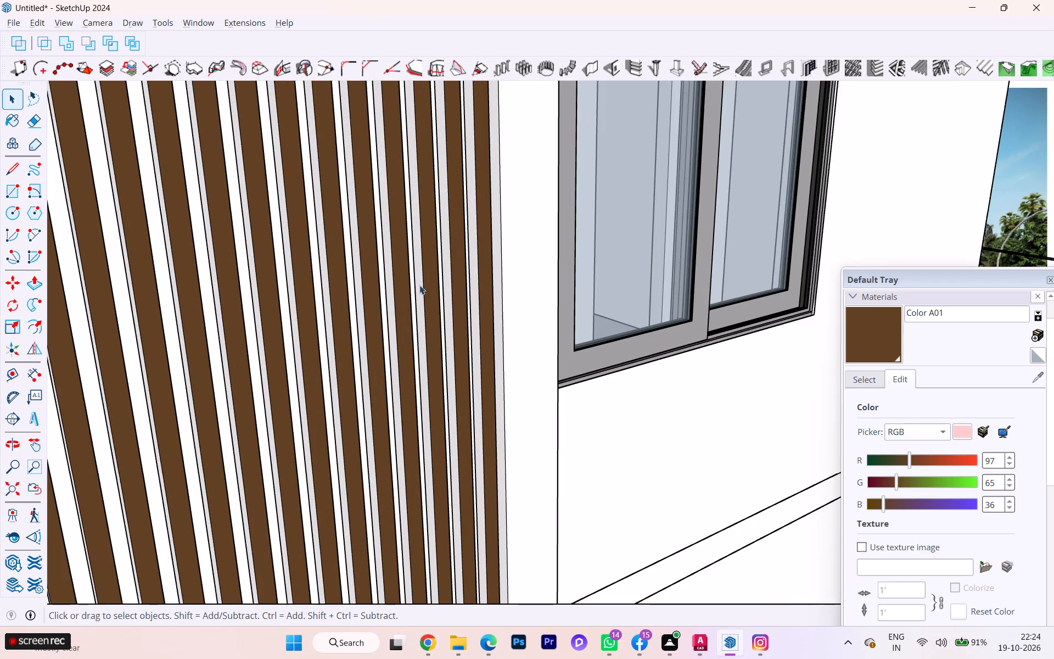
scroll(423, 285, "down", 10)
scroll(425, 290, "up", 1)
scroll(425, 290, "down", 4)
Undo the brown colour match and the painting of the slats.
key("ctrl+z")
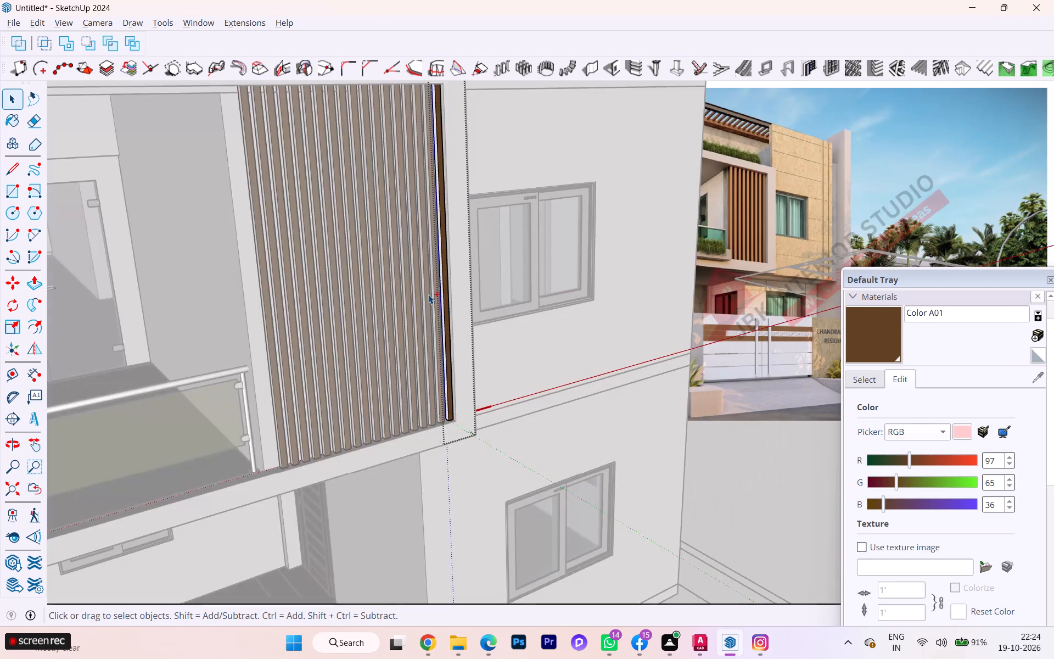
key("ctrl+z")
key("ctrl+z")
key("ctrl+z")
Select all geometry of the end slat inside its component and paint it with Color A02.
scroll(440, 301, "up", 2)
scroll(440, 301, "down", 2)
scroll(440, 301, "up", 4)
scroll(442, 299, "down", 5)
scroll(443, 299, "up", 4)
double_click(449, 291)
left_click(449, 291)
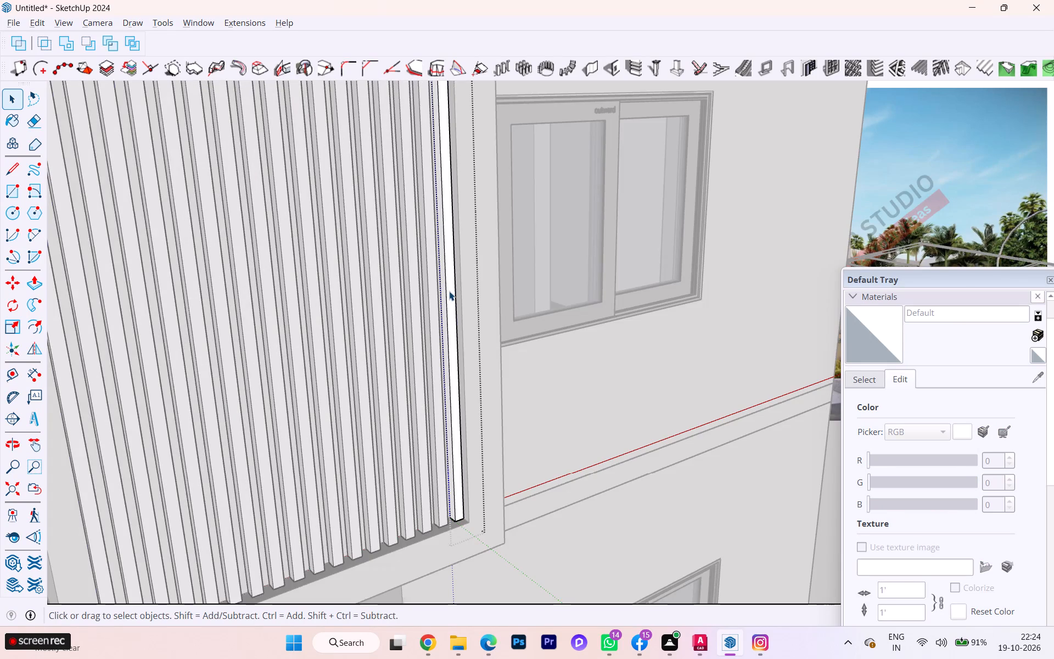
triple_click(449, 291)
scroll(332, 291, "down", 5)
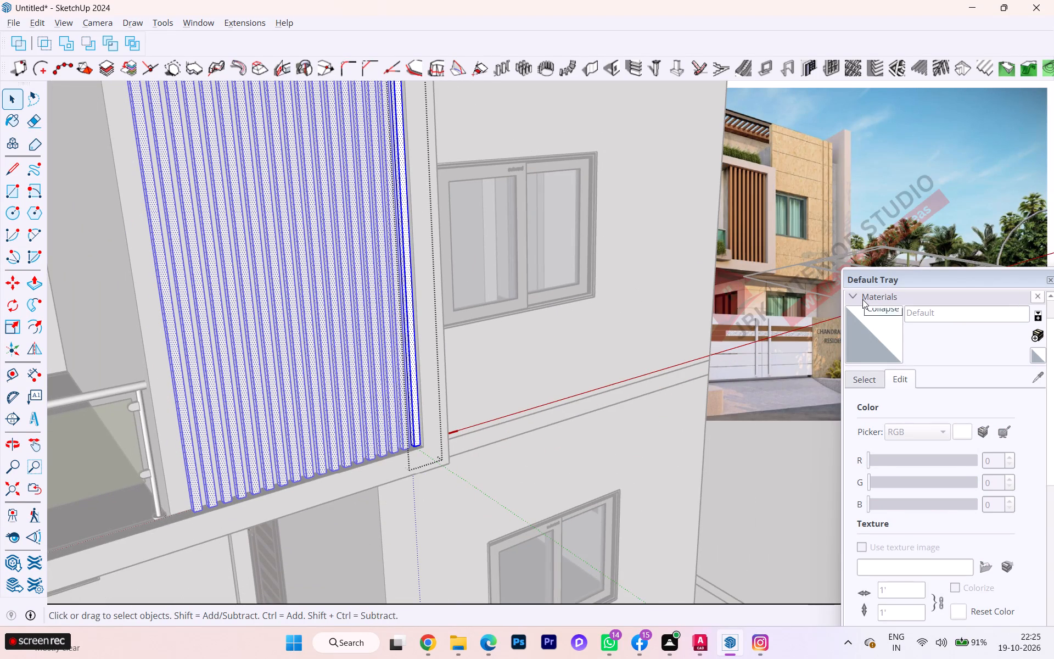
scroll(431, 267, "up", 2)
scroll(420, 269, "down", 3)
scroll(414, 269, "up", 1)
scroll(290, 283, "down", 5)
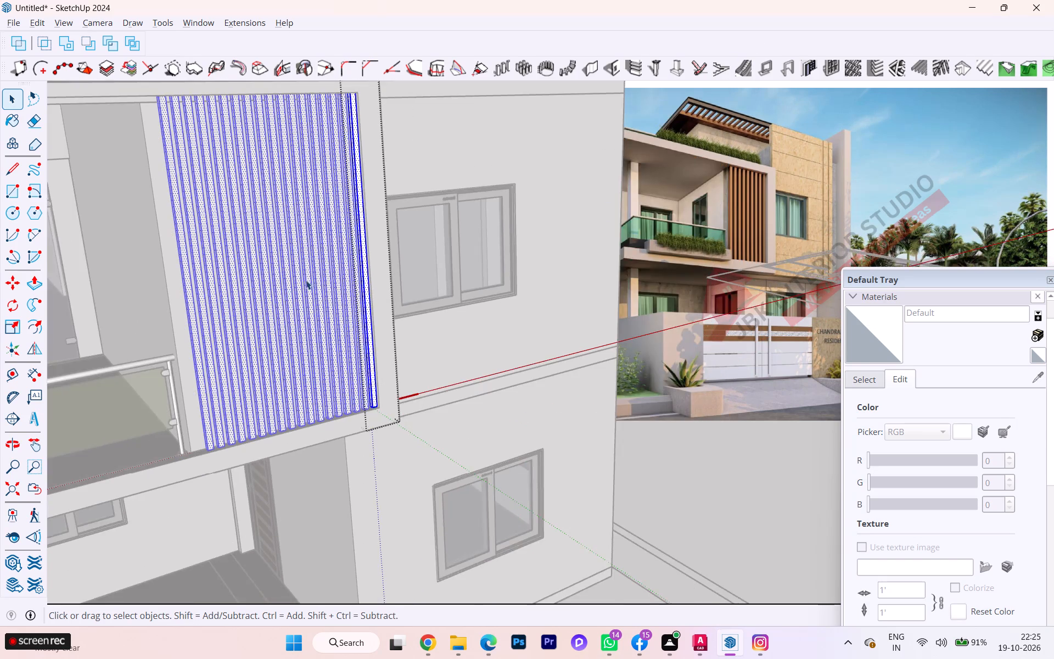
scroll(562, 338, "up", 2)
scroll(562, 340, "down", 2)
scroll(559, 340, "up", 7)
scroll(319, 285, "up", 1)
scroll(248, 280, "up", 2)
scroll(240, 274, "down", 2)
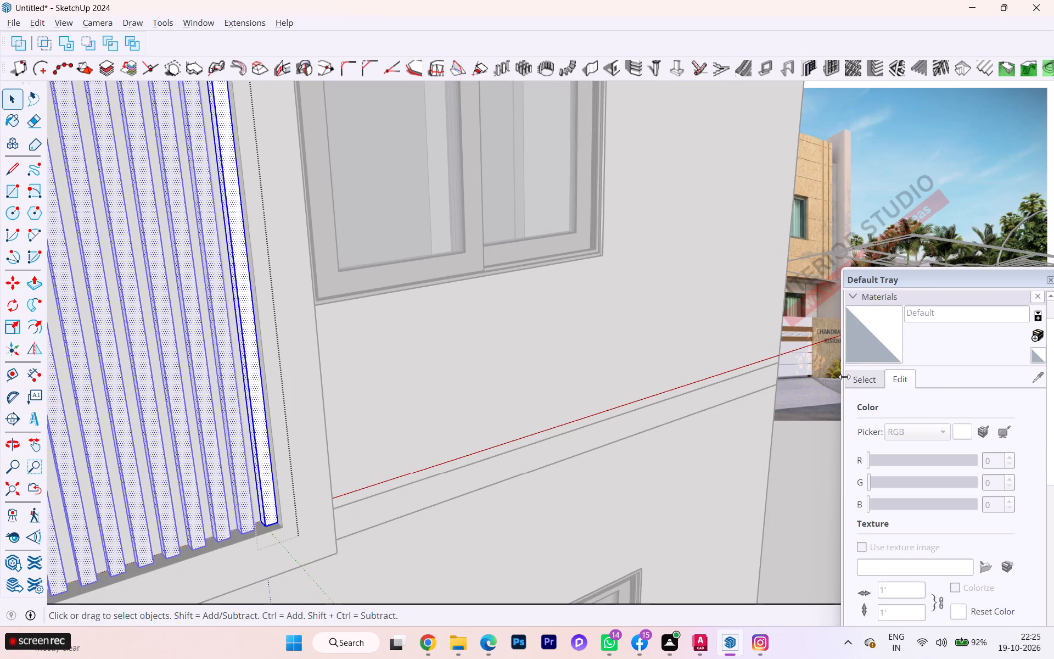
left_click(864, 383)
left_click(902, 427)
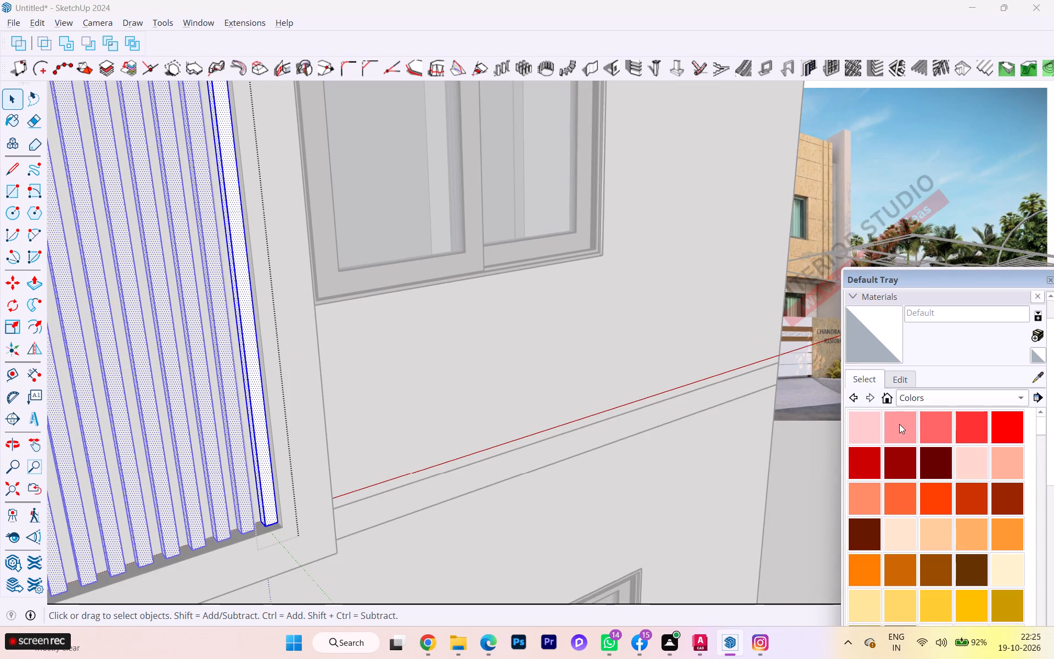
left_click(899, 422)
scroll(240, 284, "up", 1)
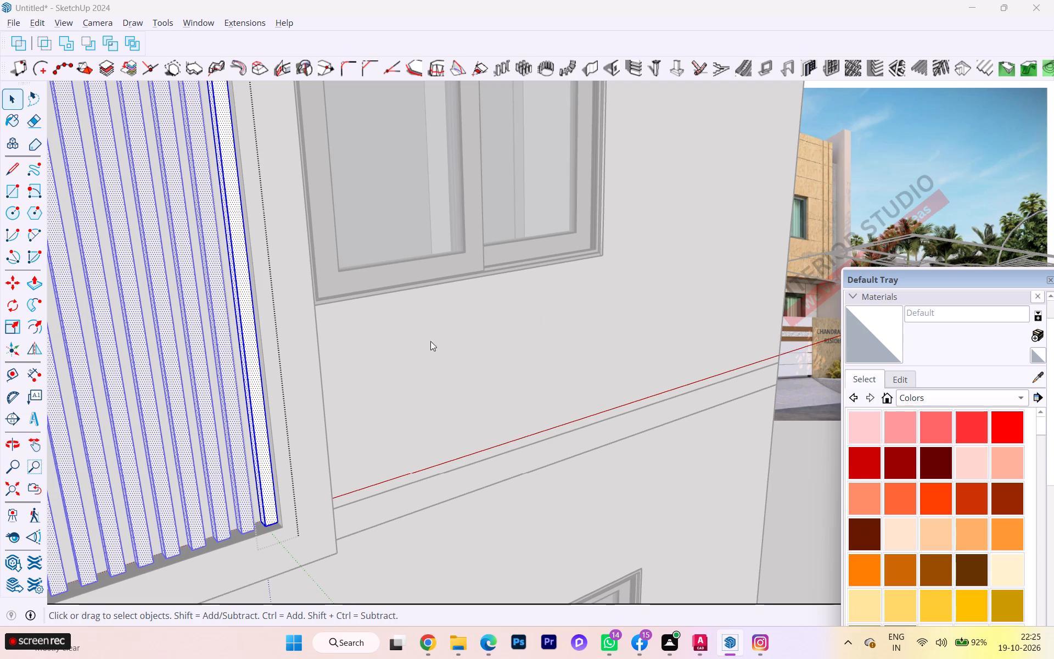
left_click(236, 280)
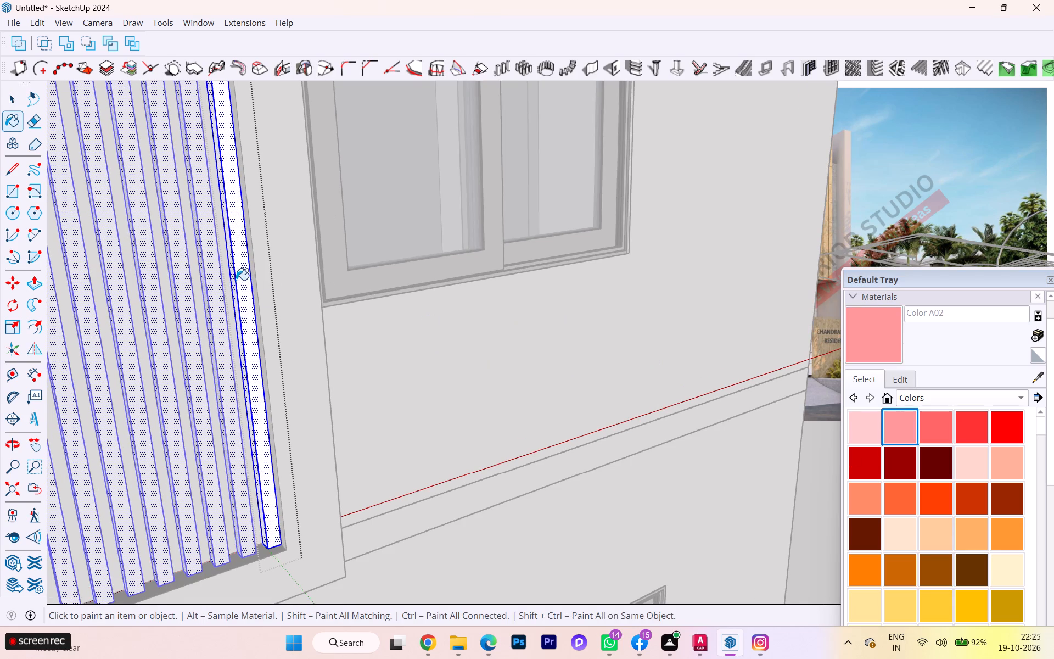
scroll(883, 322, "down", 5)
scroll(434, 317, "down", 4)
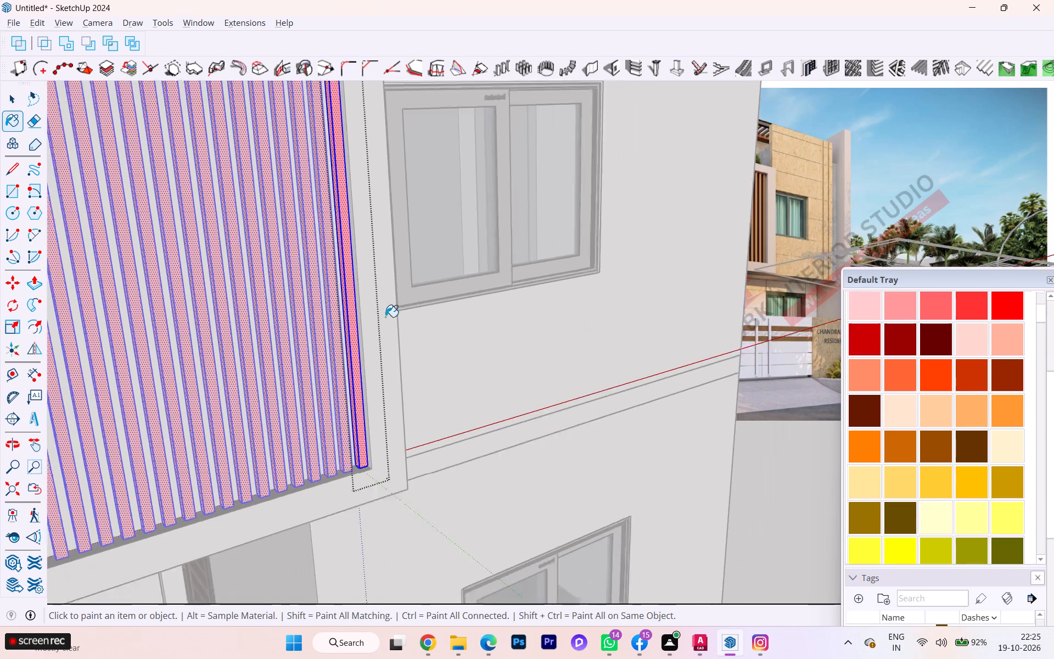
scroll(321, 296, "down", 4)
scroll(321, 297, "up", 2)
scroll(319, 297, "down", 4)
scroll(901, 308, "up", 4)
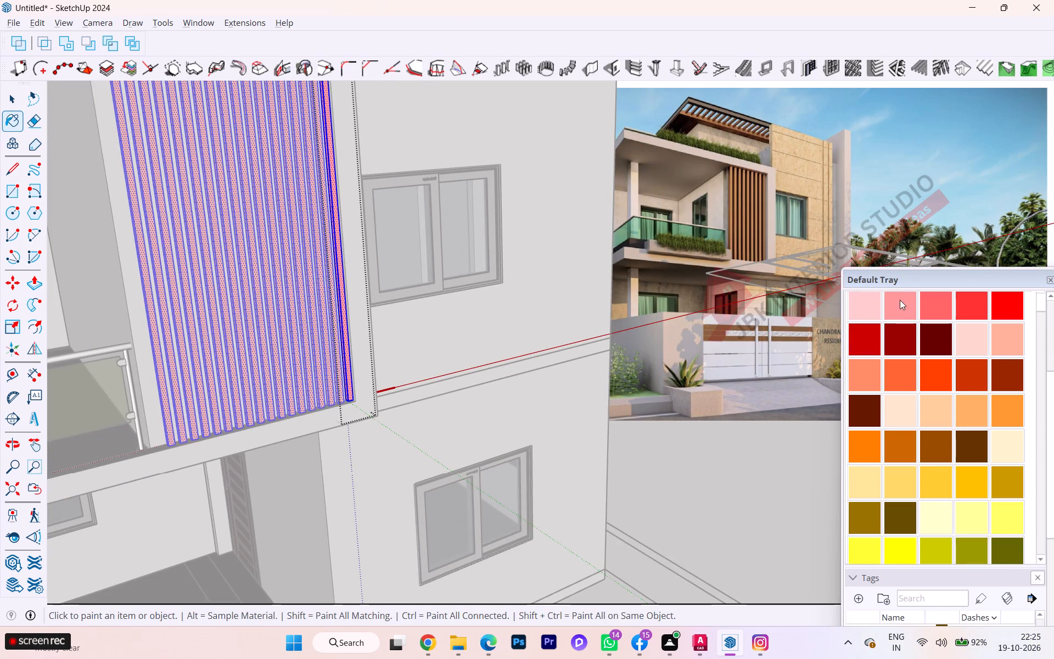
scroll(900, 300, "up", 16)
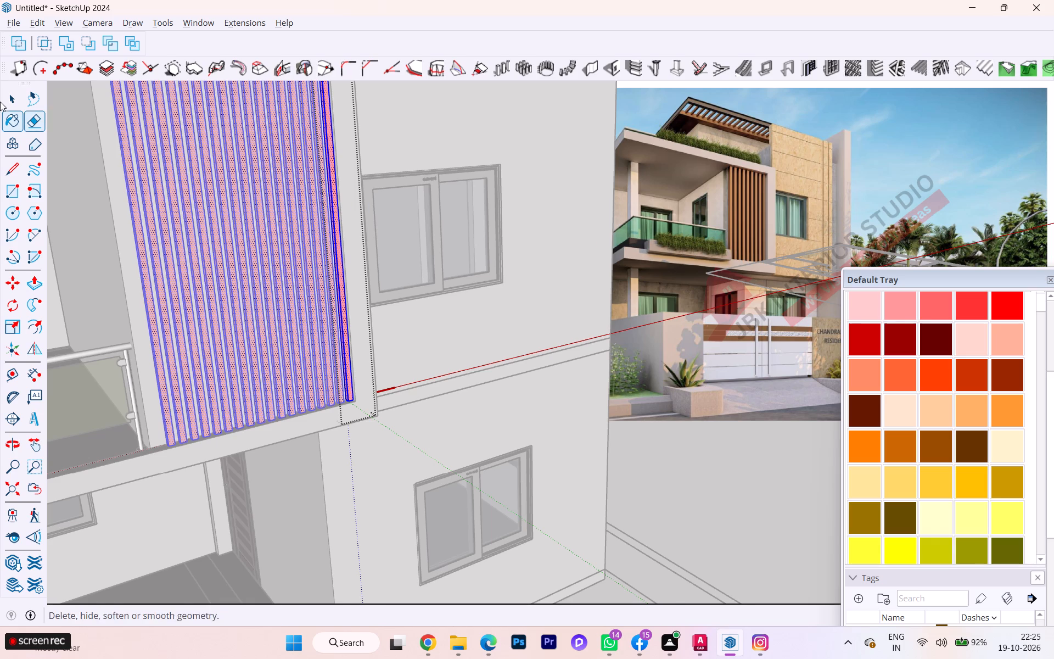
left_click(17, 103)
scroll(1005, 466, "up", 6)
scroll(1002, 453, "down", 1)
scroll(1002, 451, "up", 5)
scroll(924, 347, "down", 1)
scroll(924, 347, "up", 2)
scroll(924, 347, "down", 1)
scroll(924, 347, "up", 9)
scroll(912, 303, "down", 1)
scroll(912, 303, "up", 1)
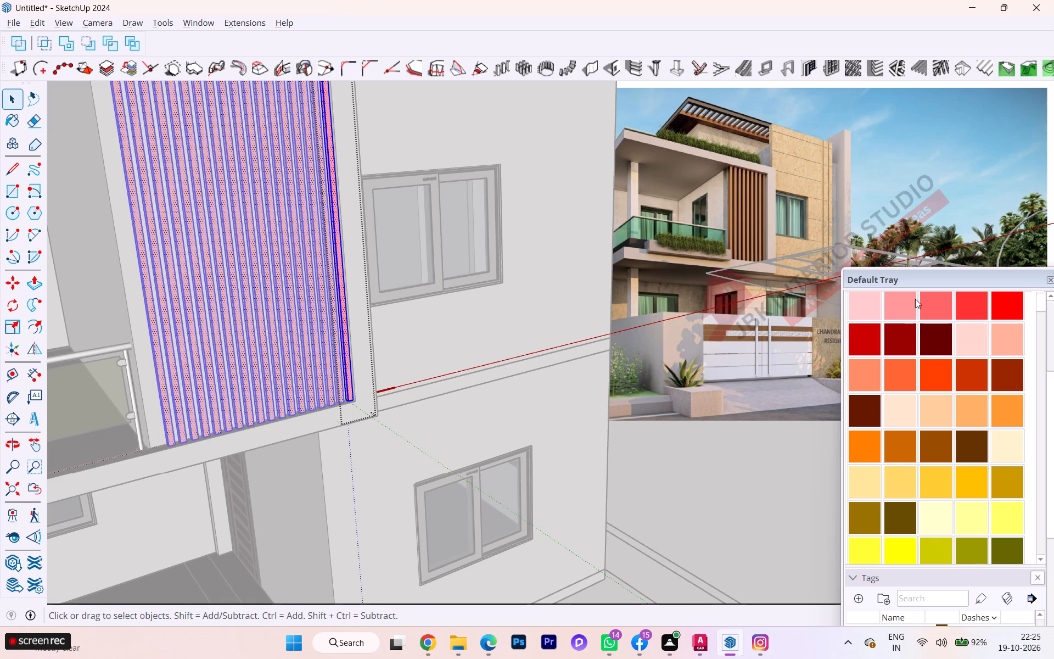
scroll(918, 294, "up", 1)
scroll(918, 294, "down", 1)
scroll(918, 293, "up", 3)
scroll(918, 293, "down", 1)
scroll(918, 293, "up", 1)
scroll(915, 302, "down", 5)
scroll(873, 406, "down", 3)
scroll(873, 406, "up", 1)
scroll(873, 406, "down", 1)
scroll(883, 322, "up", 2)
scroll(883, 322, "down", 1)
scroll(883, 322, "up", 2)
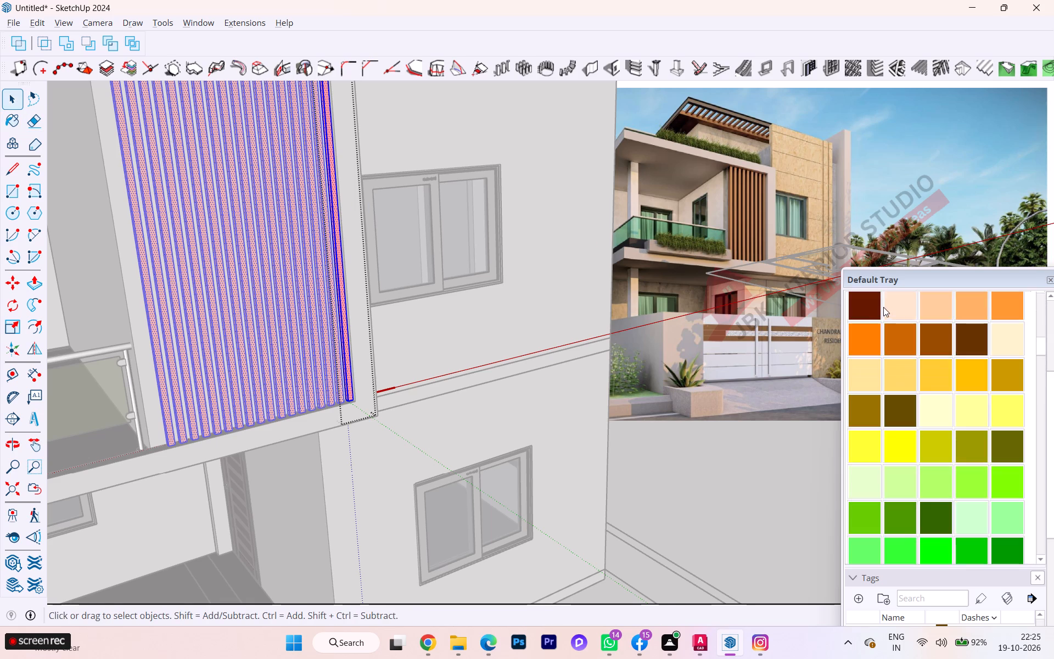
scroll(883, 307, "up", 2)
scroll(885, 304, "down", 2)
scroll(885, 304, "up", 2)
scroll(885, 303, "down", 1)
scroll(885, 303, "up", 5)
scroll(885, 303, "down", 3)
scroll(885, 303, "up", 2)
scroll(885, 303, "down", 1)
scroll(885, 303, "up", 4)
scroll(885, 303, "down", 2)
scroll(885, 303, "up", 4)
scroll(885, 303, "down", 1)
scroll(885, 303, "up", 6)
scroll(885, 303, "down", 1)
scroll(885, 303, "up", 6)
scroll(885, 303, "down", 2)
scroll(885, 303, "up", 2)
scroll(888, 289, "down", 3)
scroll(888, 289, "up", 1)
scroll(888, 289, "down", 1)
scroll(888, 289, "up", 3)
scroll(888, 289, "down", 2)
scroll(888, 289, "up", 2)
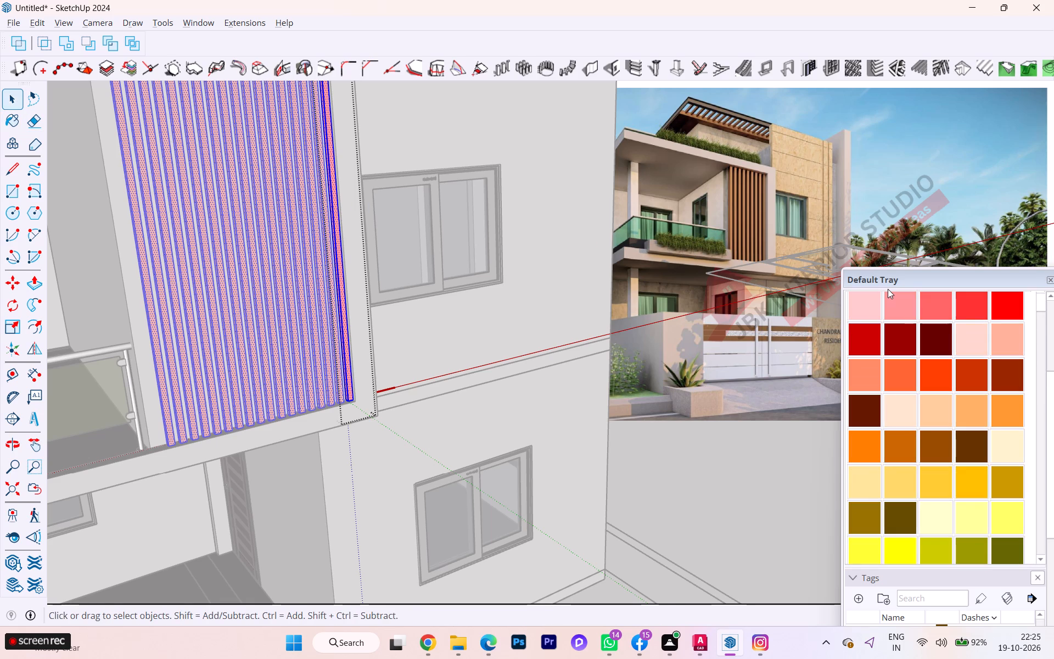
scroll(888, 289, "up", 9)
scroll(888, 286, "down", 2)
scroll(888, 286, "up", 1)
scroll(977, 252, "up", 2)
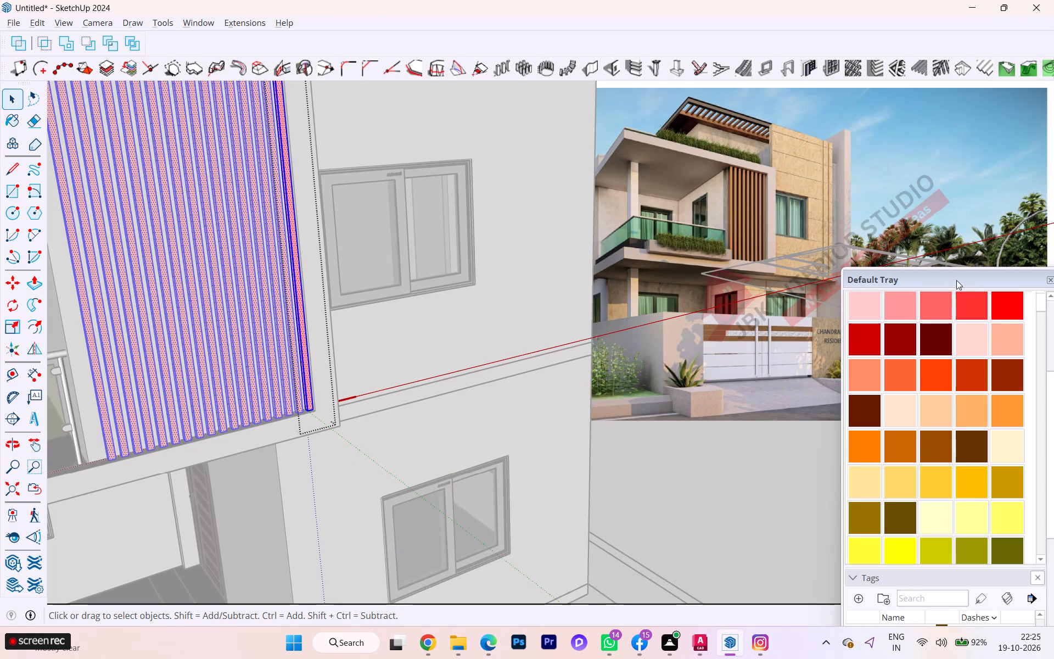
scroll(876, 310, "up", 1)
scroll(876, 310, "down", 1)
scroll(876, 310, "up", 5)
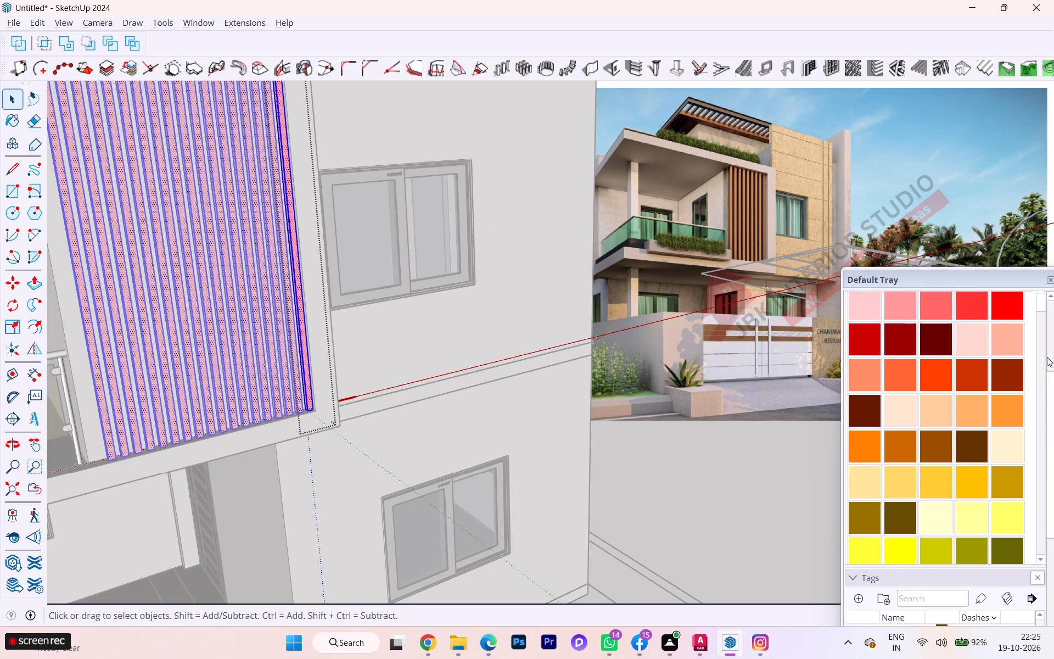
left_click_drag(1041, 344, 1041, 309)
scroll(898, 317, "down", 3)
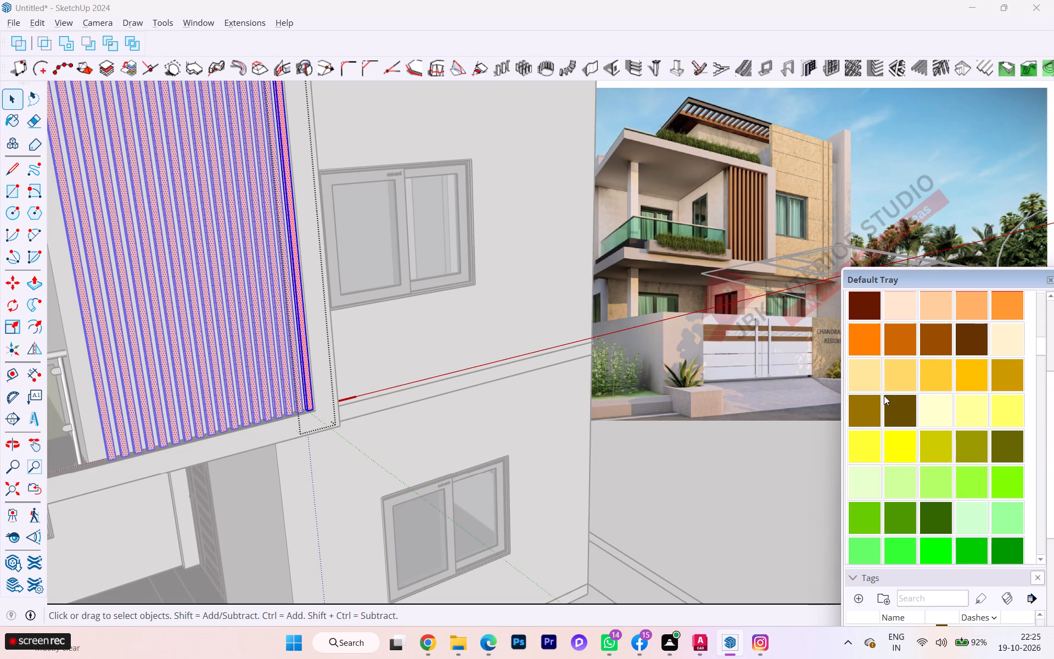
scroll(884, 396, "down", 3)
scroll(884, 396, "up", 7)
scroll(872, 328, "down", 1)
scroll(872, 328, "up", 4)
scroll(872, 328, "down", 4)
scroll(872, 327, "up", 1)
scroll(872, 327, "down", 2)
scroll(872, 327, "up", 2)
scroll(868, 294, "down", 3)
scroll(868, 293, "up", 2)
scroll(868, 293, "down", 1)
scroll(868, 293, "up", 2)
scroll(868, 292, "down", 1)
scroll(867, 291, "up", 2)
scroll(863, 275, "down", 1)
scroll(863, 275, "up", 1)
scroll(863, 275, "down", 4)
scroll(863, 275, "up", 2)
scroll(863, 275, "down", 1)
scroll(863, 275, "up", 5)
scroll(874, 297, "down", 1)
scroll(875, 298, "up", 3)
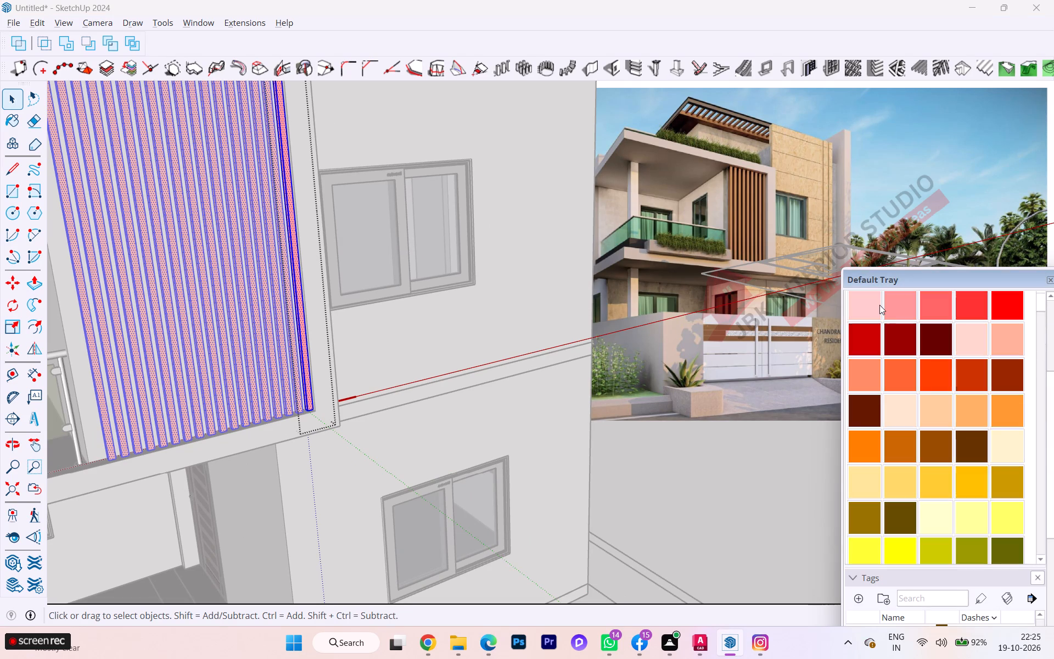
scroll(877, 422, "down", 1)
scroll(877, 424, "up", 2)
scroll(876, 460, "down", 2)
Collapse the Tags and Entity Info sections.
left_click(854, 574)
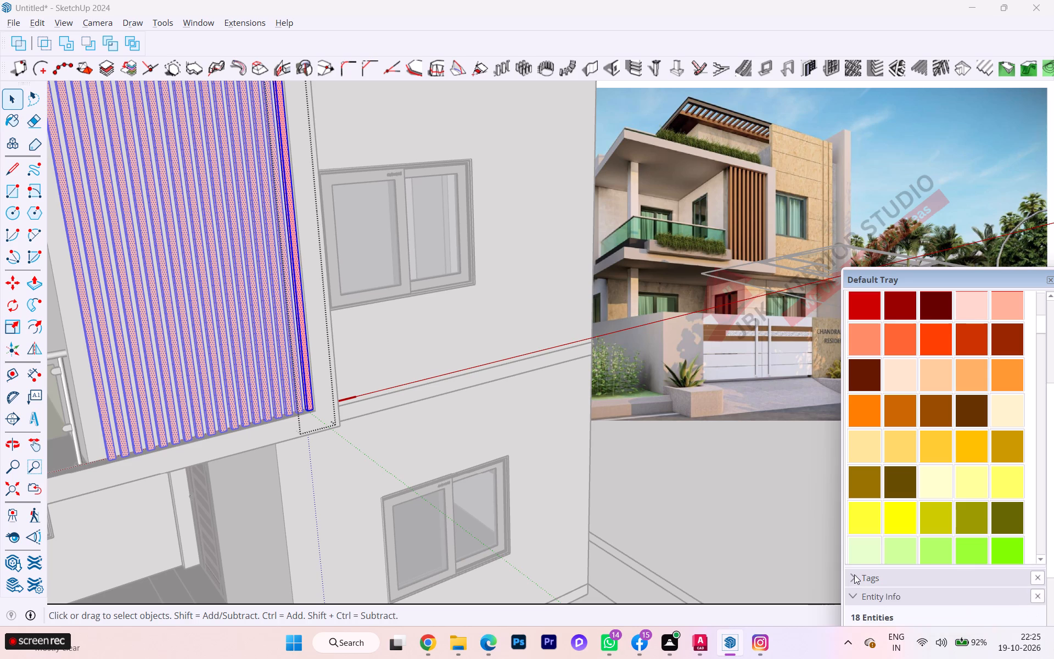
scroll(873, 596, "down", 4)
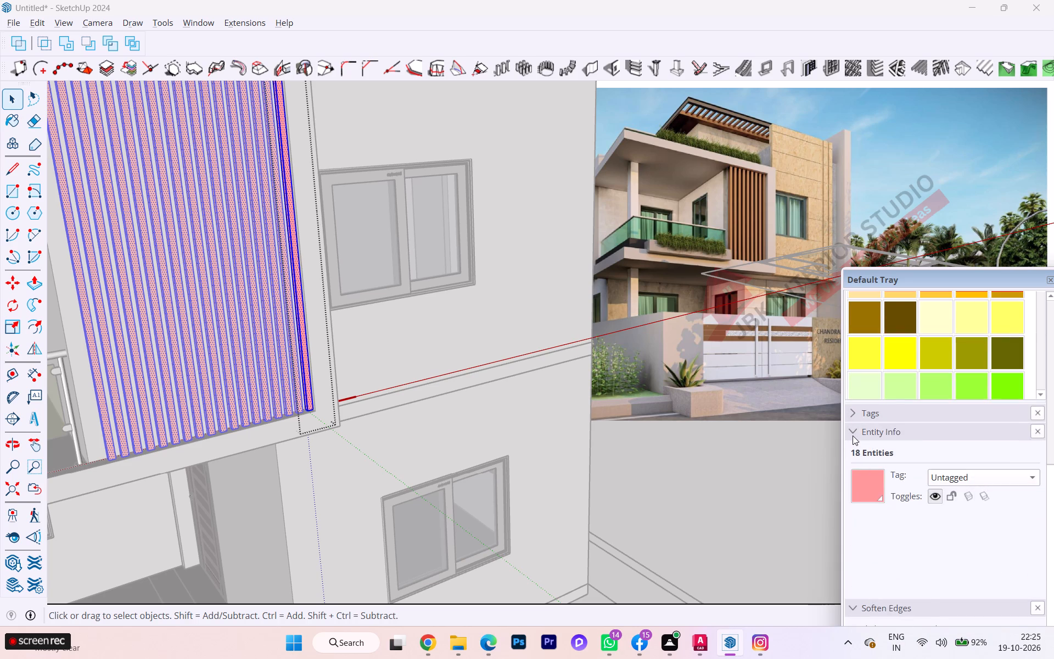
left_click(853, 434)
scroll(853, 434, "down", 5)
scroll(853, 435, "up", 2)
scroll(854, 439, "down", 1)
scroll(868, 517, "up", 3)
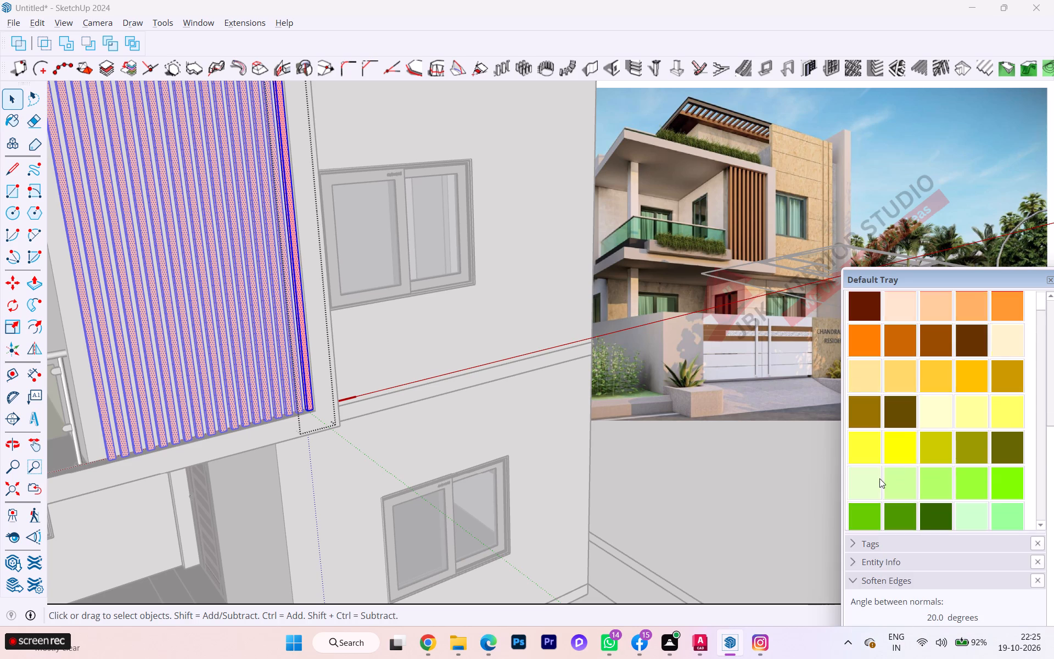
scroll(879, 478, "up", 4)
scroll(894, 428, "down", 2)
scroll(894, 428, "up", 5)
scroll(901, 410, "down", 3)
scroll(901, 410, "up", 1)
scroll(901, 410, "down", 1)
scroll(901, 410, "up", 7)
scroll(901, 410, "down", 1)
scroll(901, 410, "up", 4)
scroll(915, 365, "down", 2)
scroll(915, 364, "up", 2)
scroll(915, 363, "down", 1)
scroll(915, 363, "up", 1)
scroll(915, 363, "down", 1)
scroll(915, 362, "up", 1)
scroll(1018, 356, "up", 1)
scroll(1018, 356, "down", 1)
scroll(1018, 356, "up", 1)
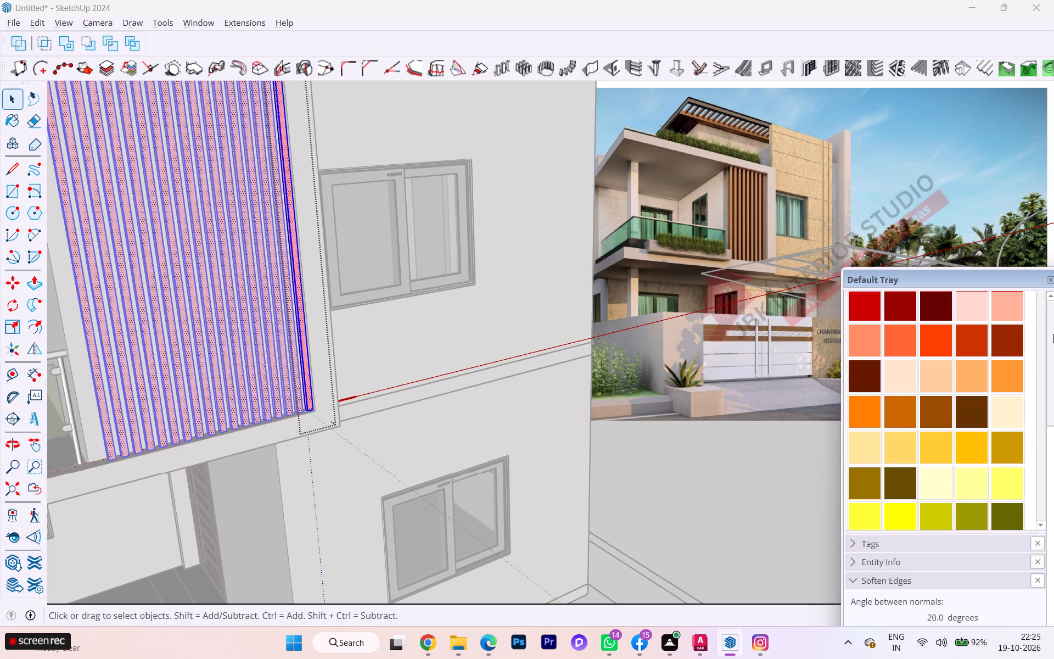
Match Color A02 to the reference image's brown slats, RGB 190, 137, 95, and leave the slat's editing mode.
left_click_drag(1050, 418, 1049, 482)
left_click(894, 422)
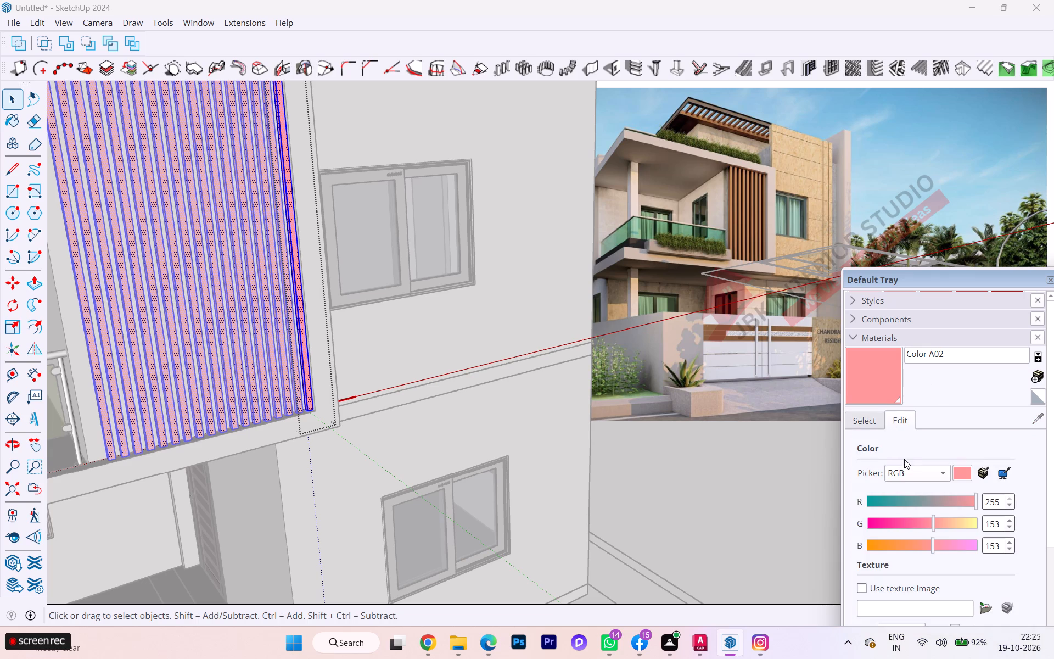
left_click(1007, 476)
scroll(753, 221, "up", 4)
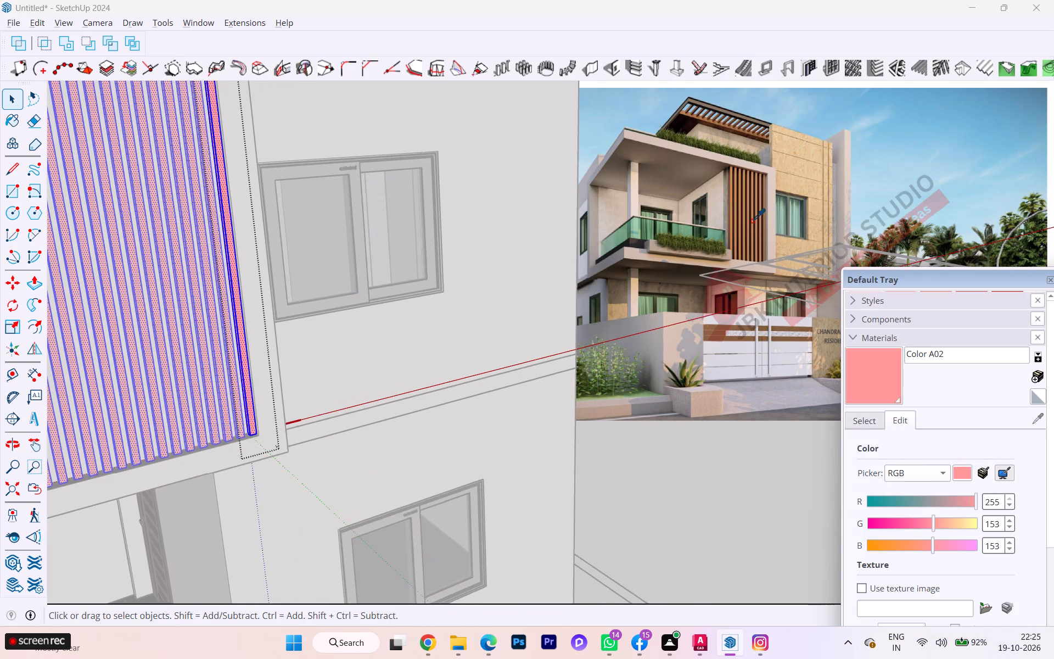
left_click(748, 230)
scroll(288, 347, "up", 5)
scroll(340, 370, "down", 4)
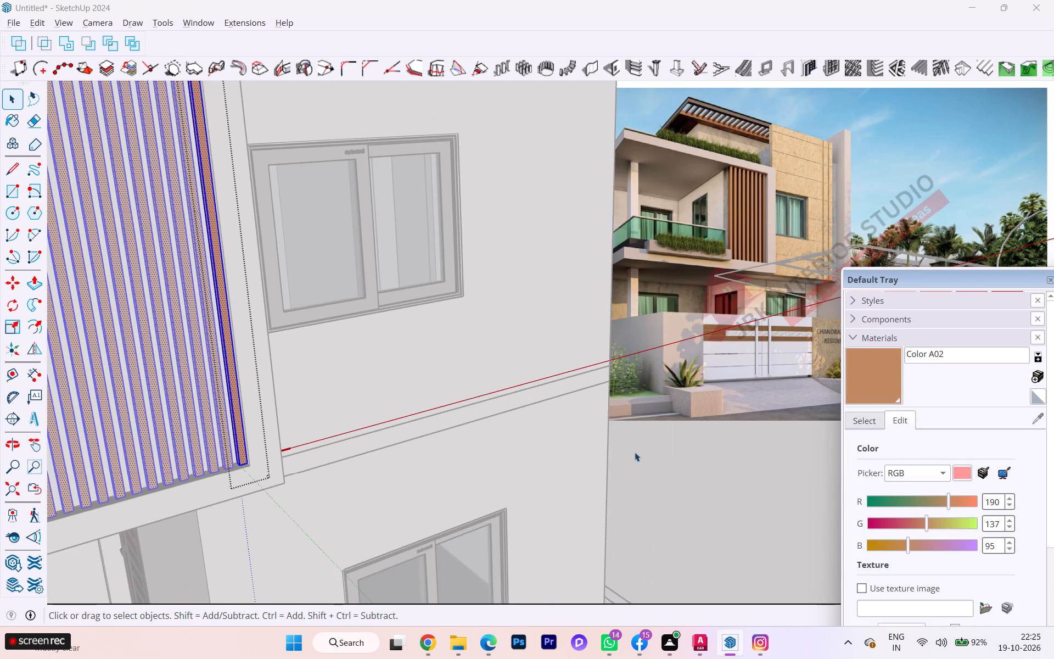
left_click(678, 459)
scroll(652, 420, "down", 2)
scroll(651, 418, "up", 3)
scroll(650, 418, "down", 6)
scroll(649, 418, "up", 1)
scroll(649, 418, "down", 1)
left_click(653, 429)
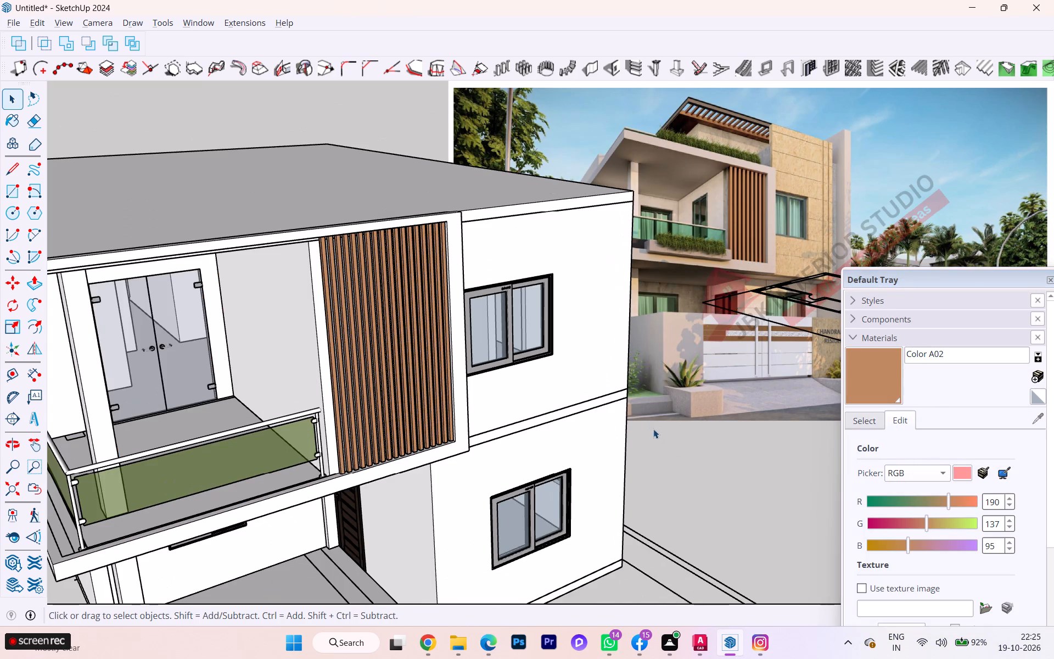
scroll(392, 345, "down", 3)
left_click(613, 415)
scroll(312, 358, "up", 1)
scroll(312, 358, "down", 3)
scroll(312, 358, "up", 1)
scroll(312, 358, "down", 1)
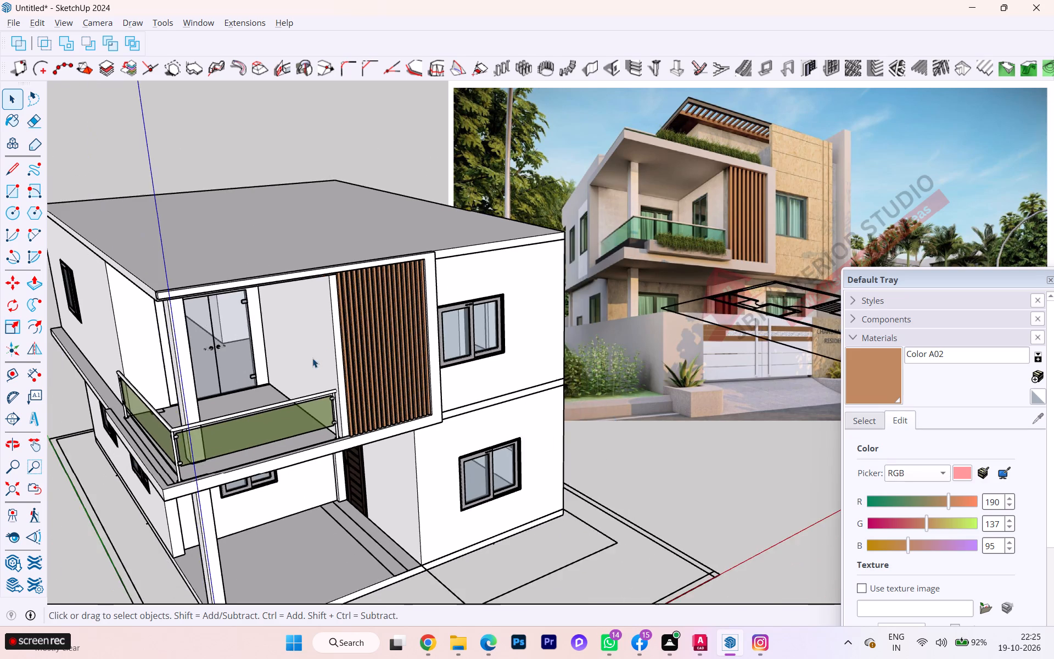
Examine the brown-painted vertical slats up close and against the whole facade and the reference image.
scroll(377, 388, "up", 7)
scroll(370, 387, "down", 1)
scroll(370, 387, "up", 11)
scroll(344, 390, "down", 6)
scroll(344, 390, "up", 4)
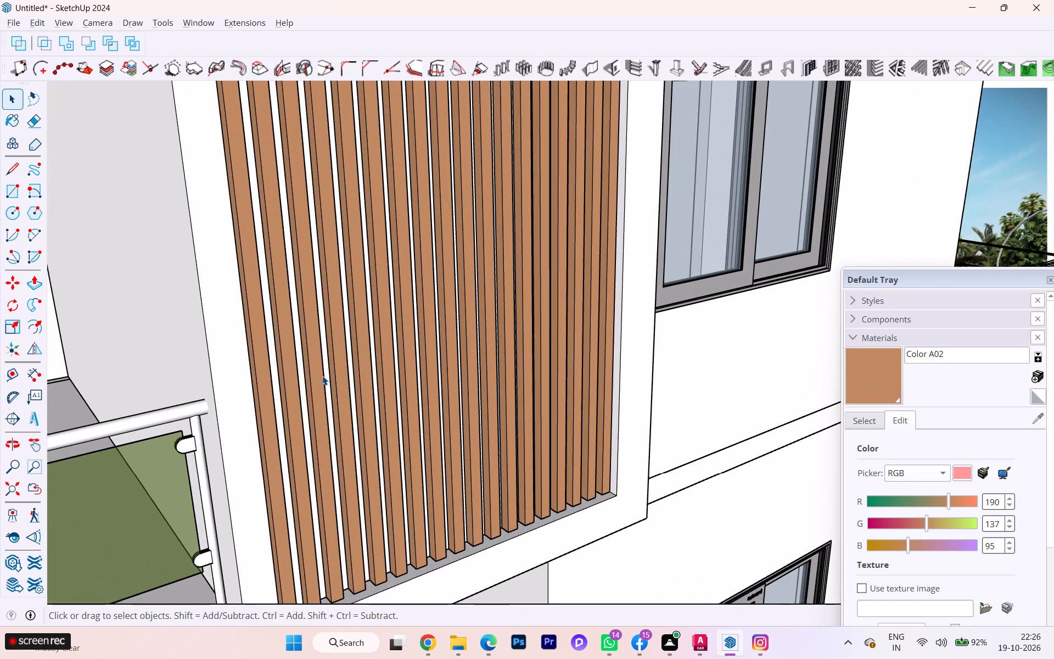
scroll(322, 376, "down", 18)
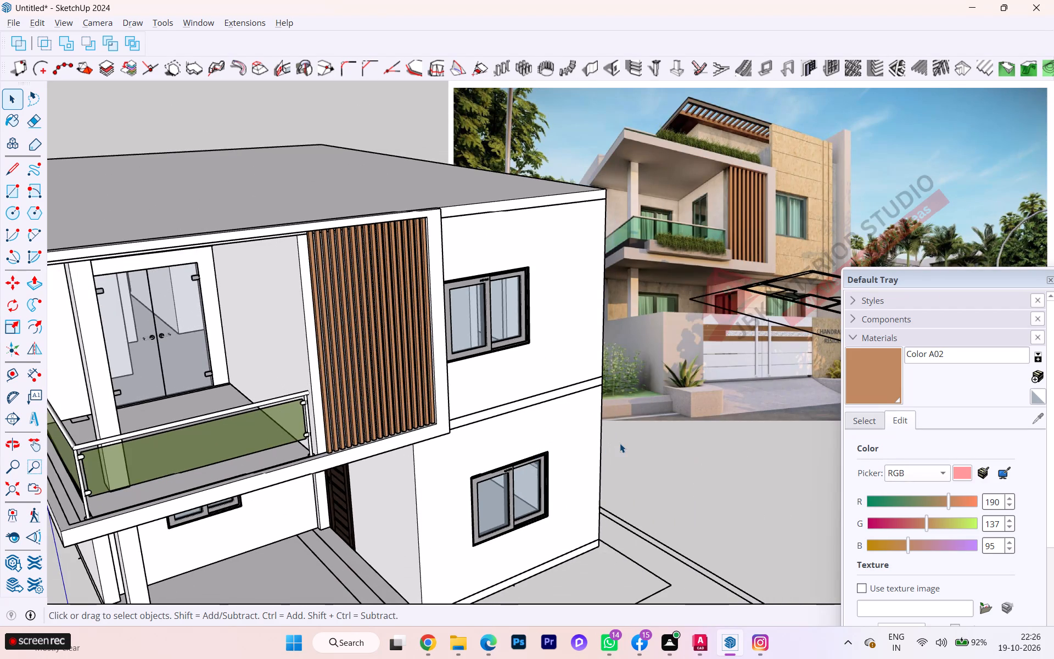
left_click(620, 443)
scroll(621, 436, "down", 1)
middle_click_drag(584, 422, 408, 417)
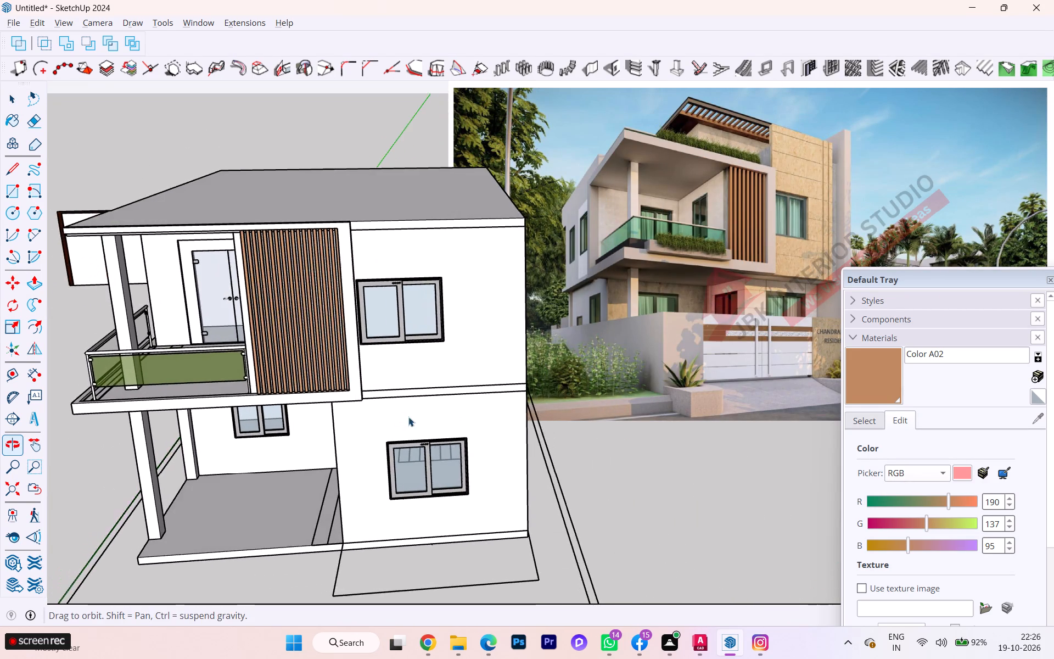
middle_click_drag(408, 417, 408, 416)
Select all geometry of the balcony frame inside its group and paint it with Color A01.
scroll(366, 388, "down", 1)
scroll(366, 387, "up", 3)
scroll(362, 375, "down", 1)
scroll(362, 375, "up", 1)
scroll(362, 375, "down", 1)
scroll(362, 375, "up", 6)
scroll(350, 359, "down", 2)
scroll(350, 359, "up", 3)
scroll(350, 359, "down", 1)
scroll(350, 359, "up", 1)
triple_click(350, 358)
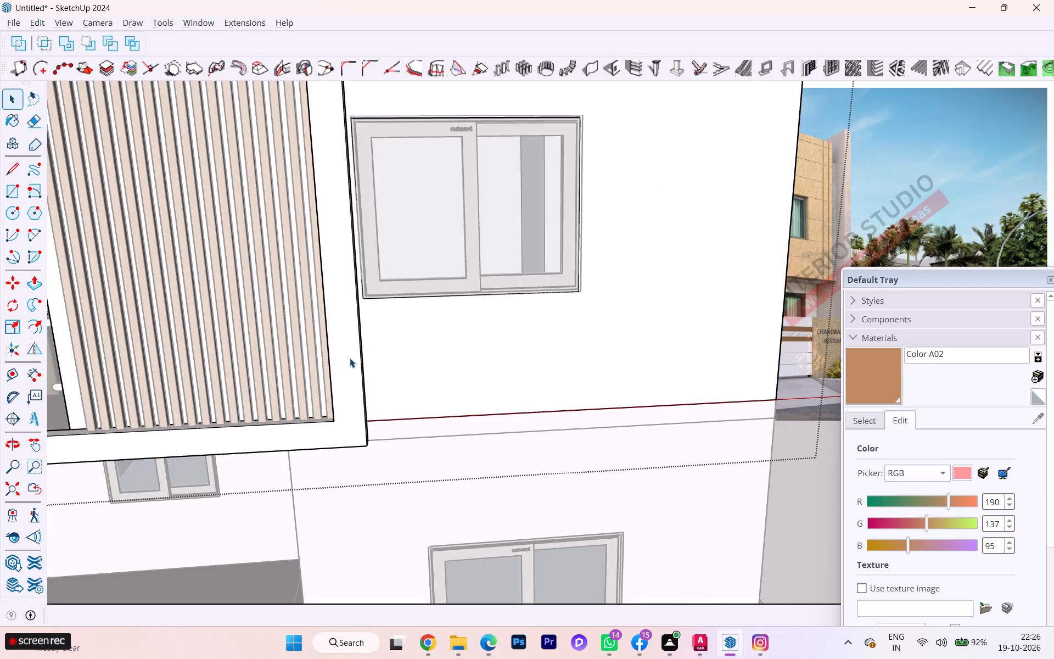
double_click(350, 358)
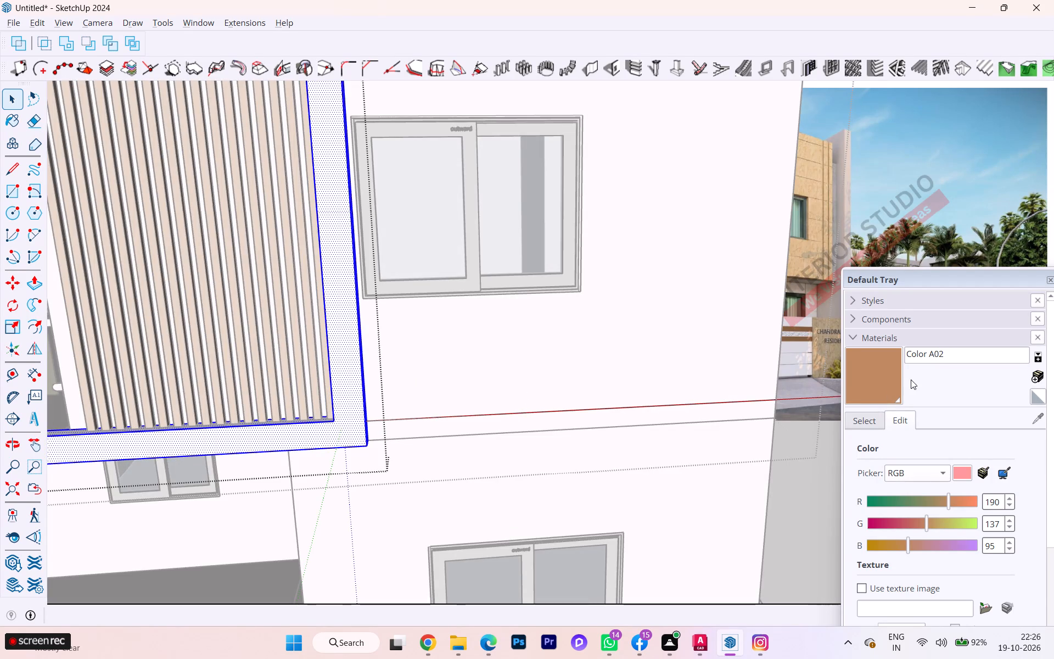
scroll(884, 418, "down", 3)
scroll(865, 411, "up", 4)
left_click(870, 422)
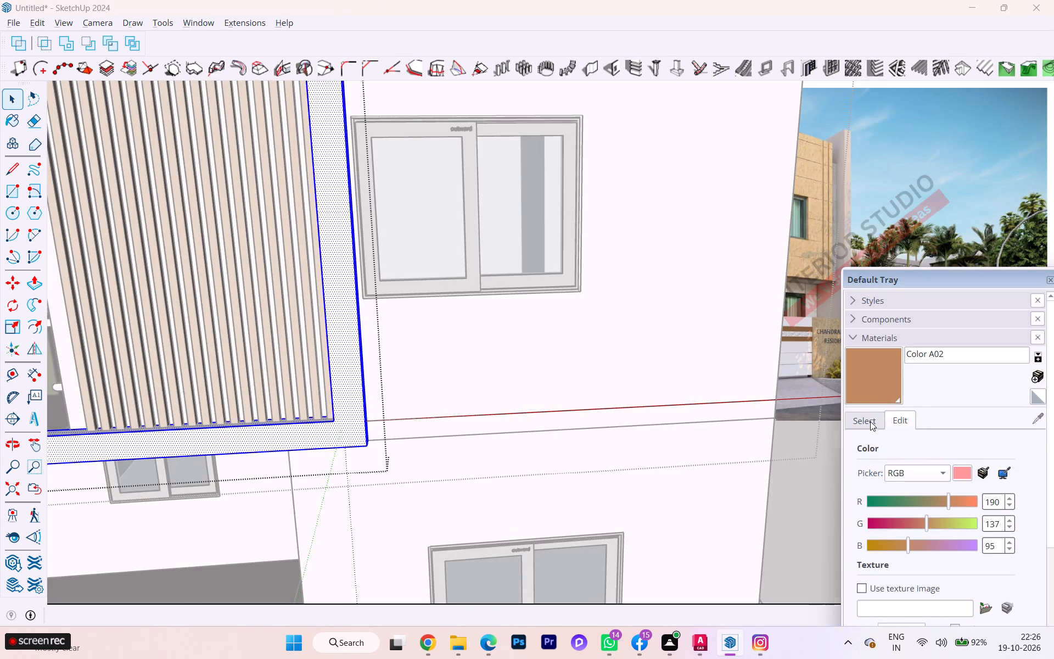
scroll(662, 351, "down", 2)
scroll(603, 326, "up", 1)
scroll(363, 336, "down", 7)
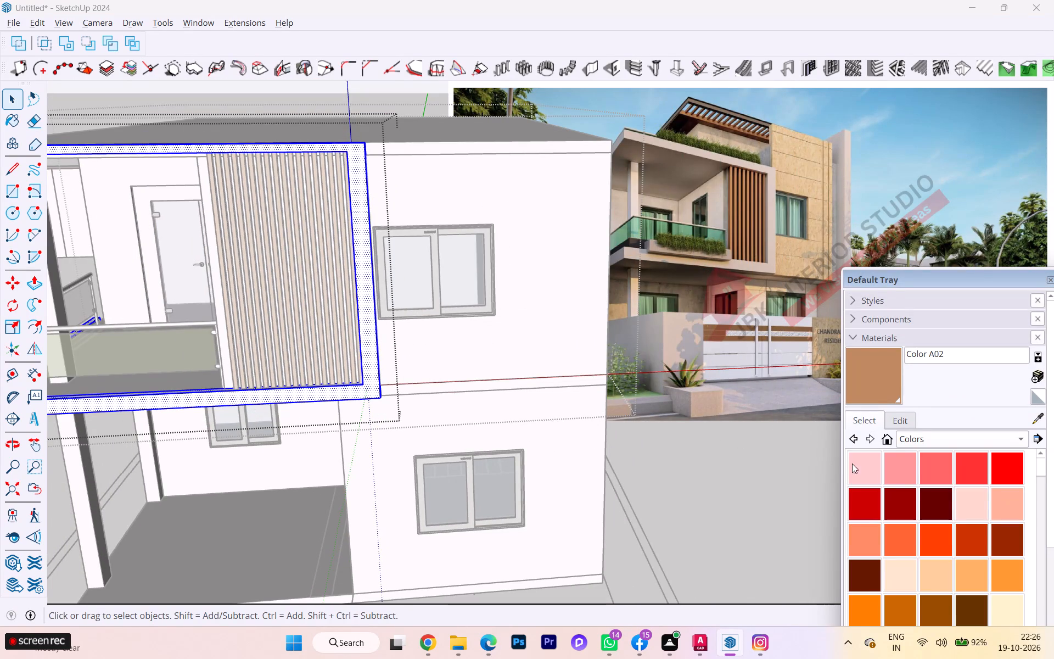
left_click(870, 460)
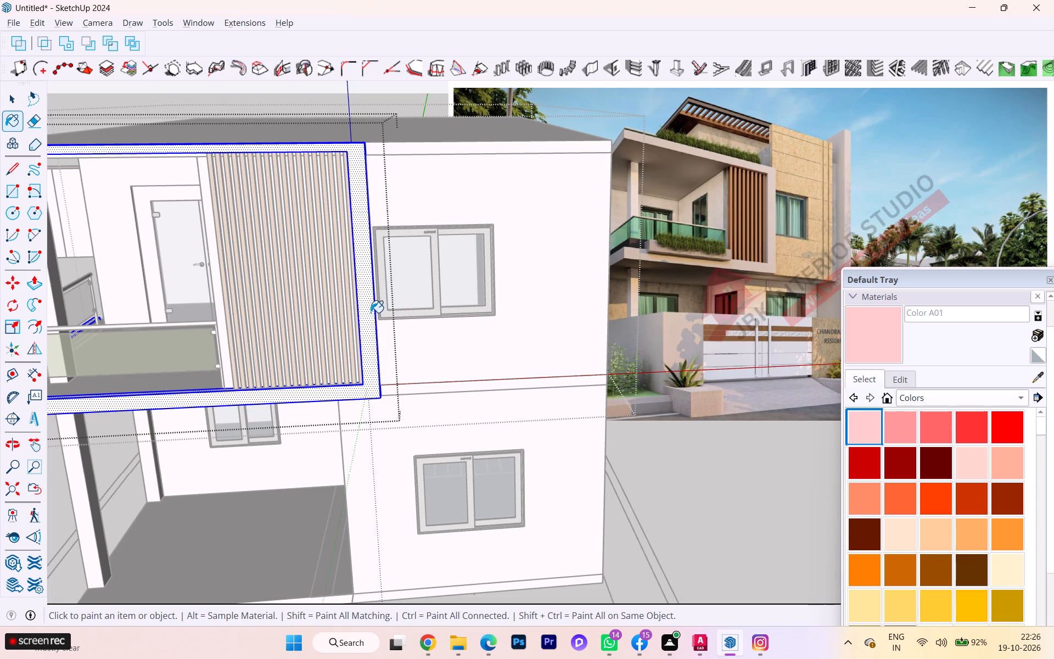
left_click(371, 312)
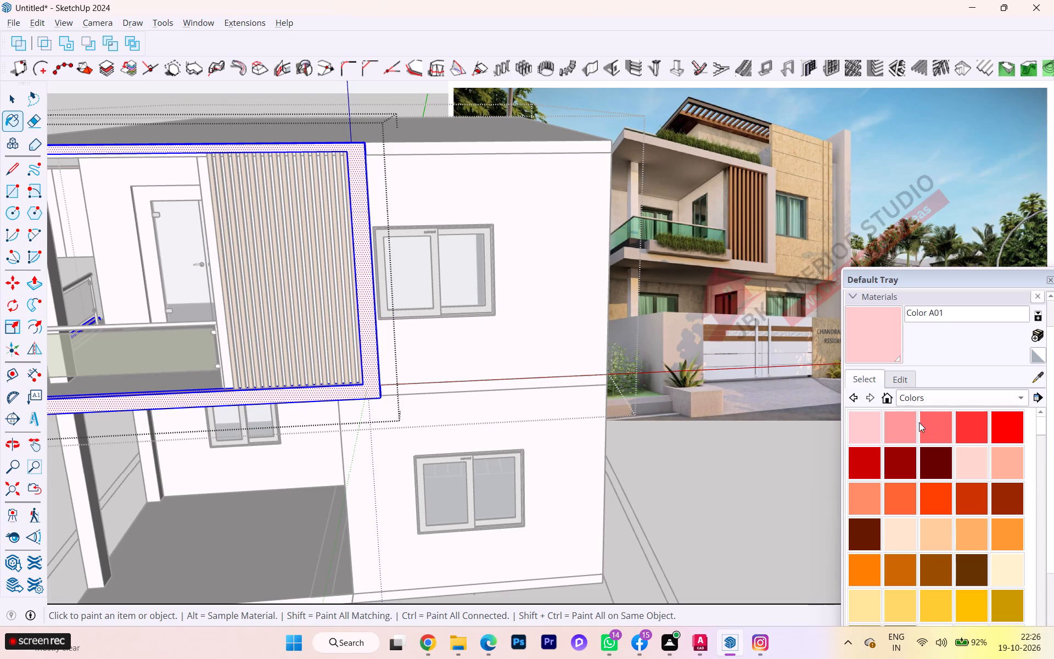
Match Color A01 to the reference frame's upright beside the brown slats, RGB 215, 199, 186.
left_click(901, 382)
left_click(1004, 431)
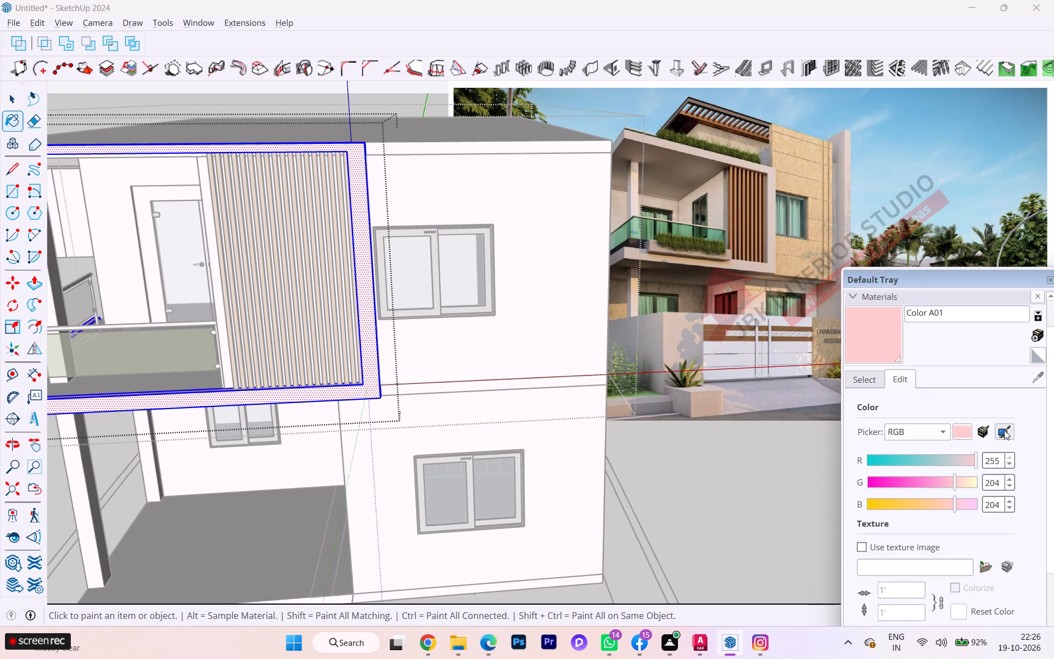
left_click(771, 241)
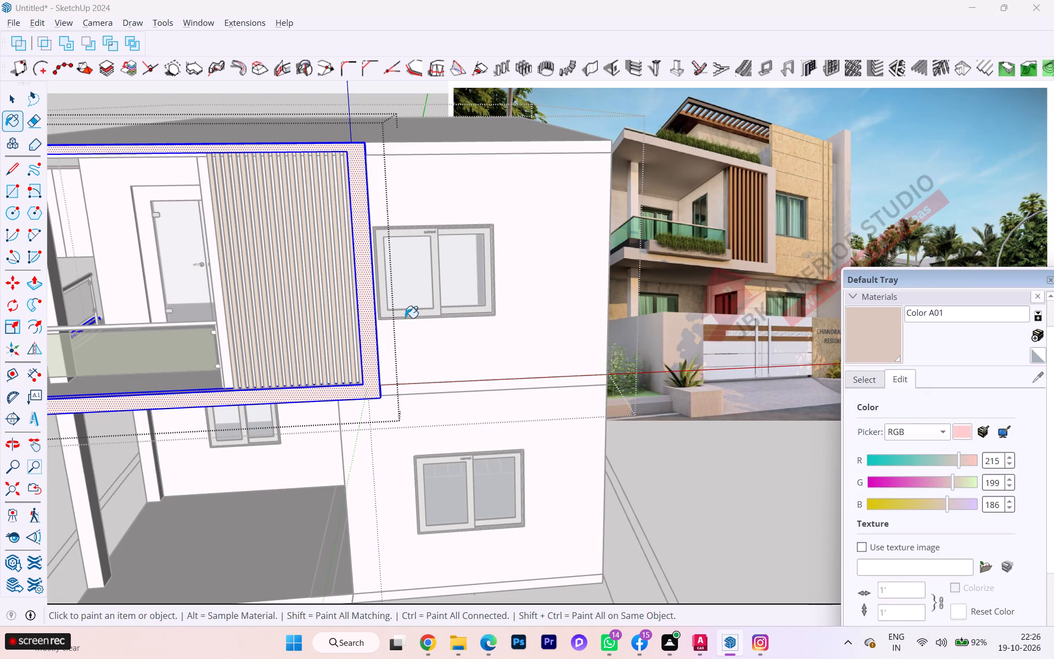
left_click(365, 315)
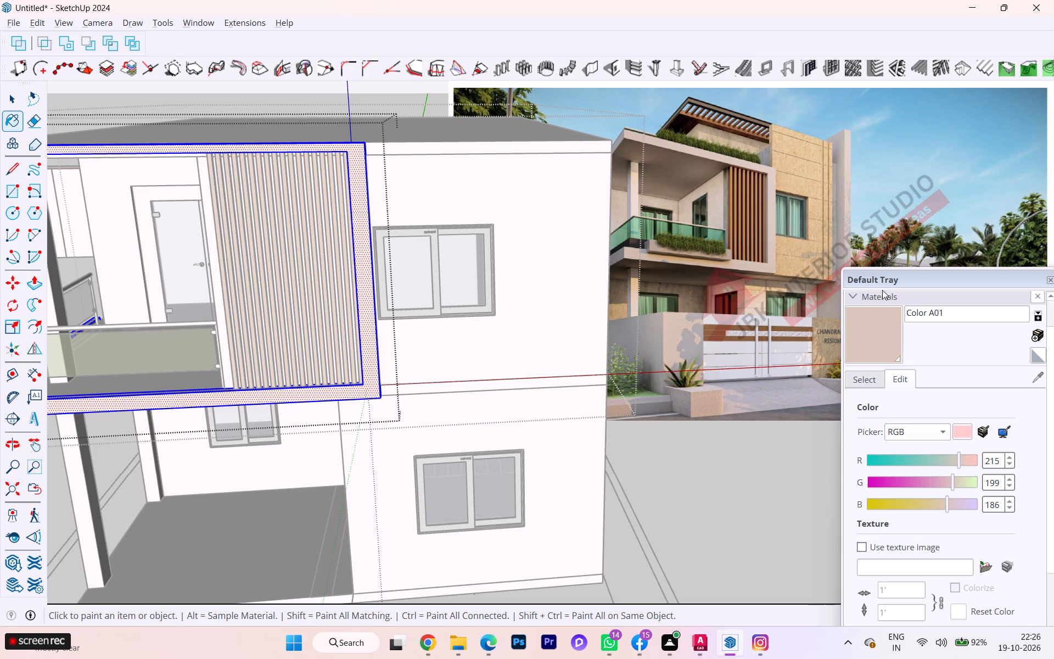
Match Color A01 to the reference frame's lower band beneath the slats, RGB 207, 190, 172, and leave the frame's editing mode.
left_click(1002, 429)
scroll(750, 275, "up", 1)
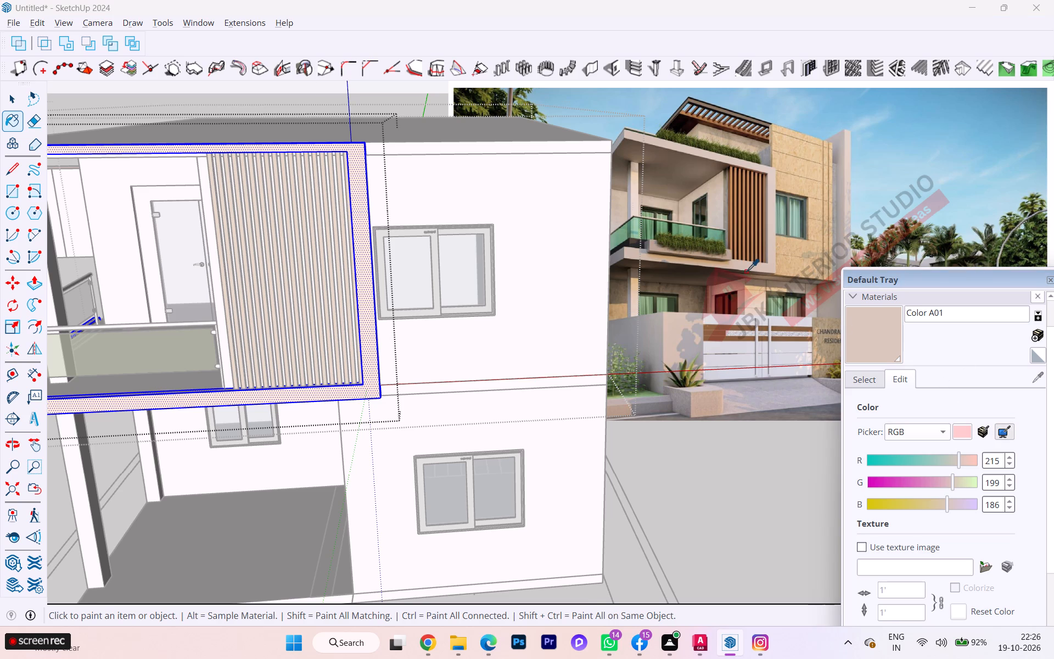
left_click(738, 266)
scroll(442, 367, "down", 4)
scroll(446, 375, "up", 1)
scroll(427, 387, "down", 2)
scroll(441, 393, "up", 2)
scroll(445, 395, "down", 1)
scroll(607, 415, "up", 1)
scroll(619, 417, "down", 1)
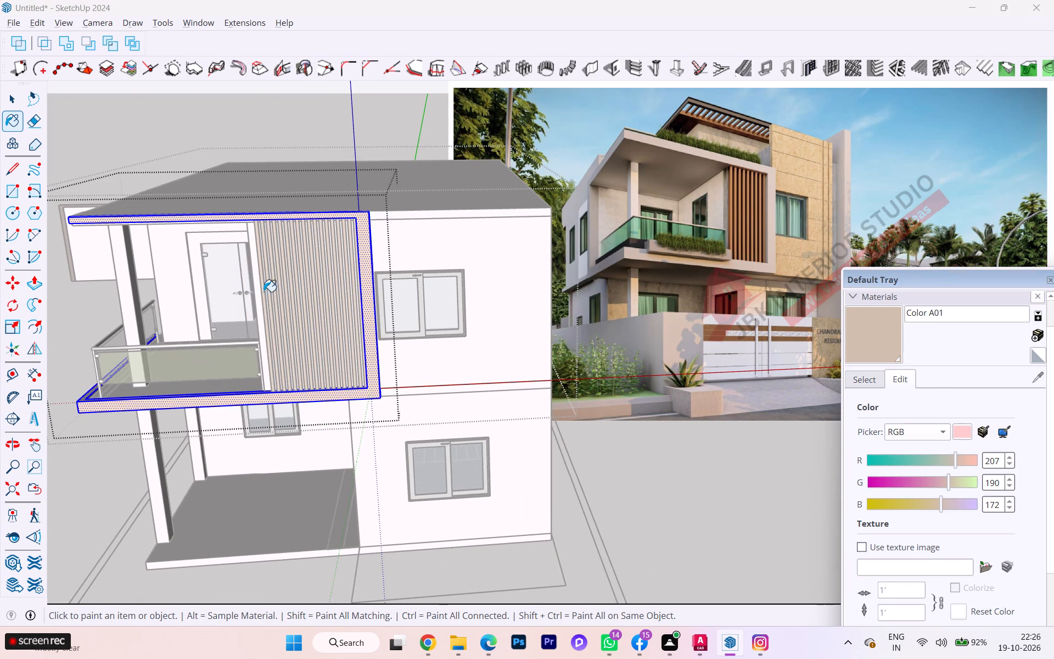
left_click(9, 103)
left_click(630, 427)
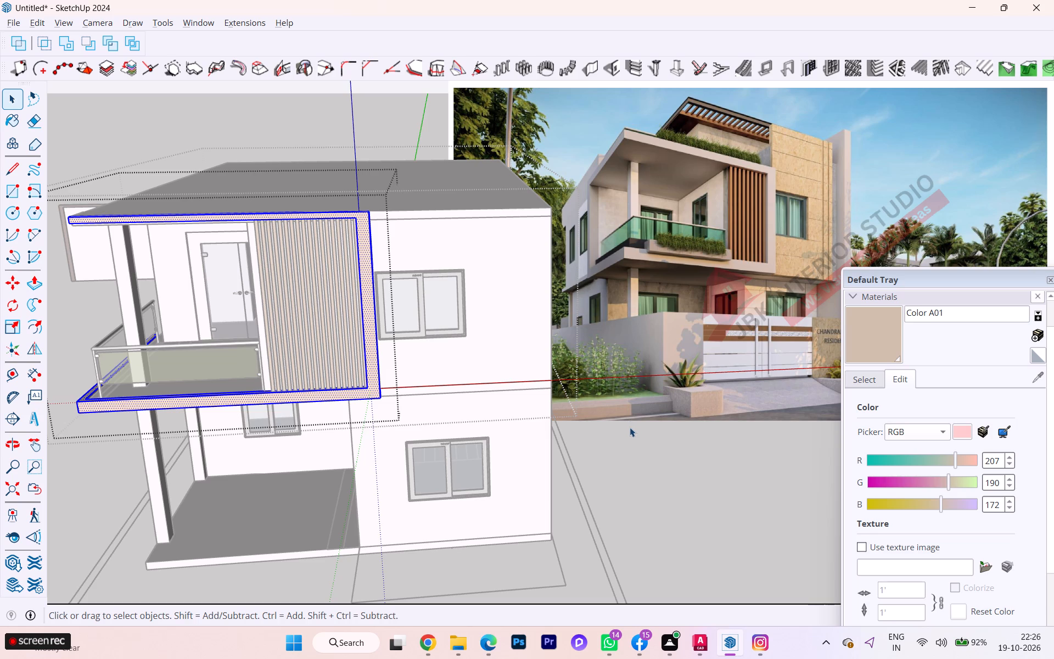
left_click(625, 454)
Examine the beige balcony frame and brown slats from several angles against the reference image.
scroll(335, 383, "down", 3)
middle_click_drag(335, 382, 485, 395)
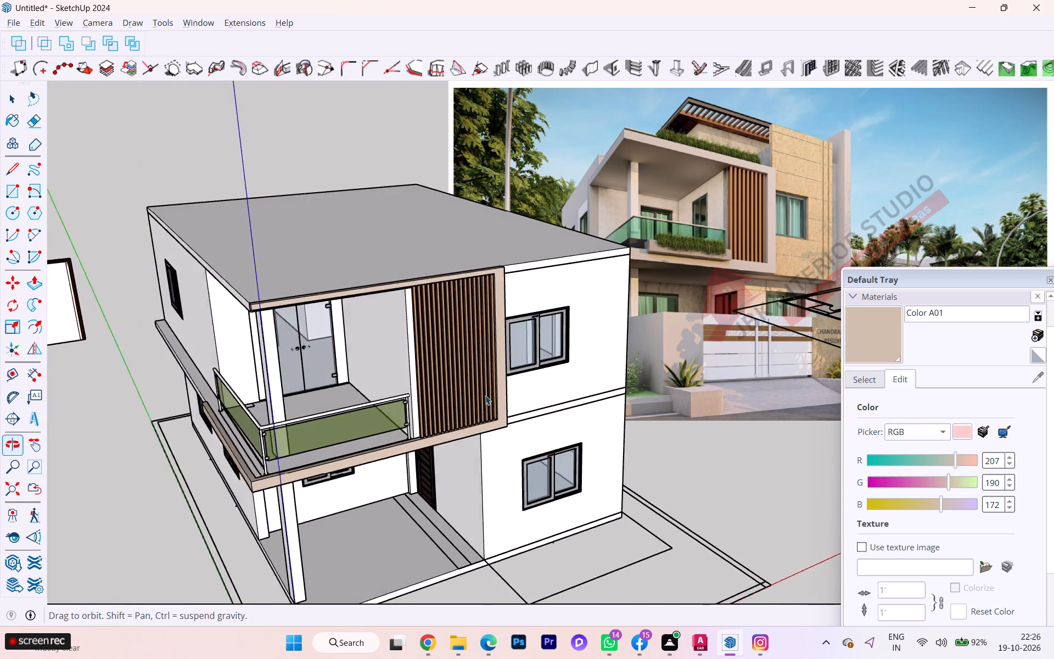
middle_click_drag(485, 395, 483, 395)
scroll(497, 395, "up", 7)
scroll(525, 391, "down", 3)
scroll(525, 391, "up", 5)
scroll(501, 377, "down", 4)
scroll(501, 377, "up", 4)
scroll(497, 368, "down", 1)
scroll(497, 367, "up", 9)
scroll(497, 360, "down", 1)
scroll(497, 360, "up", 2)
scroll(497, 360, "down", 1)
scroll(497, 360, "up", 1)
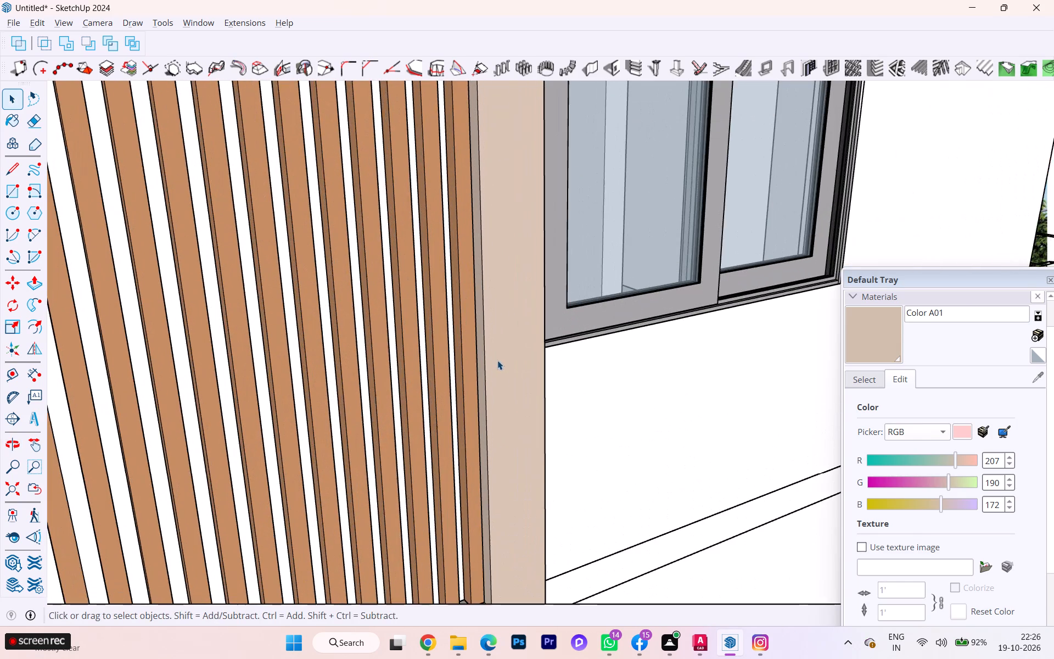
scroll(473, 362, "down", 1)
scroll(472, 361, "up", 1)
scroll(468, 358, "down", 3)
scroll(453, 346, "up", 1)
scroll(453, 346, "down", 3)
scroll(448, 334, "up", 1)
scroll(448, 334, "down", 1)
scroll(448, 334, "up", 3)
scroll(448, 334, "down", 5)
scroll(442, 321, "up", 1)
scroll(442, 321, "down", 1)
scroll(442, 321, "up", 1)
scroll(442, 321, "down", 3)
scroll(442, 321, "up", 1)
scroll(441, 320, "down", 5)
scroll(441, 320, "up", 3)
scroll(441, 320, "down", 4)
scroll(439, 317, "up", 5)
scroll(439, 317, "down", 3)
scroll(439, 317, "up", 9)
scroll(439, 317, "down", 11)
middle_click_drag(317, 367, 360, 365)
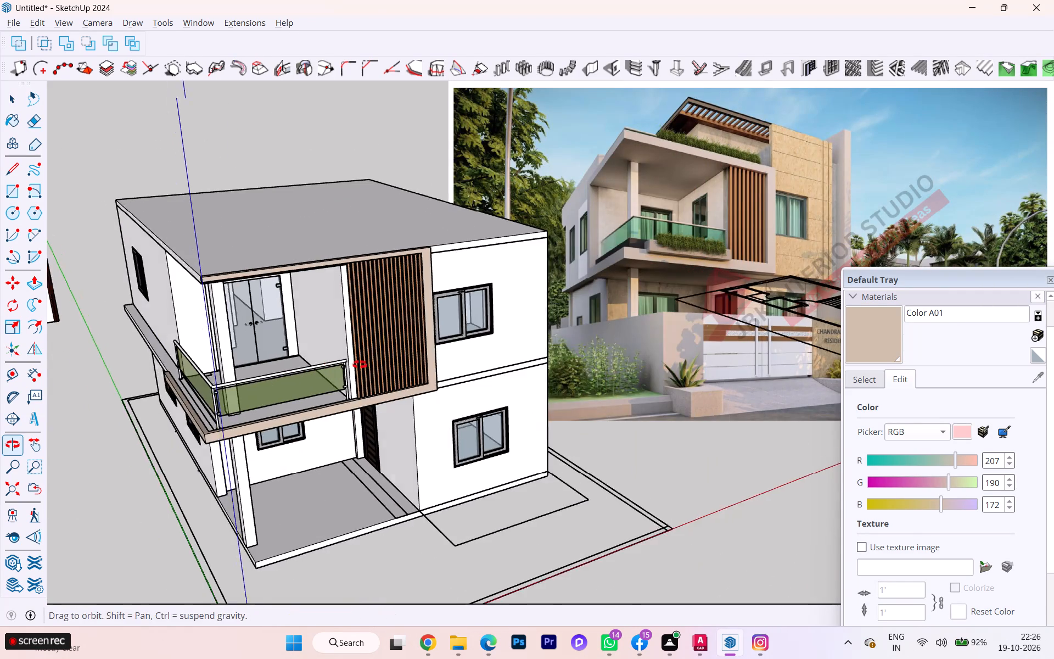
middle_click_drag(360, 365, 496, 355)
scroll(440, 337, "up", 3)
scroll(378, 332, "down", 4)
scroll(466, 346, "up", 2)
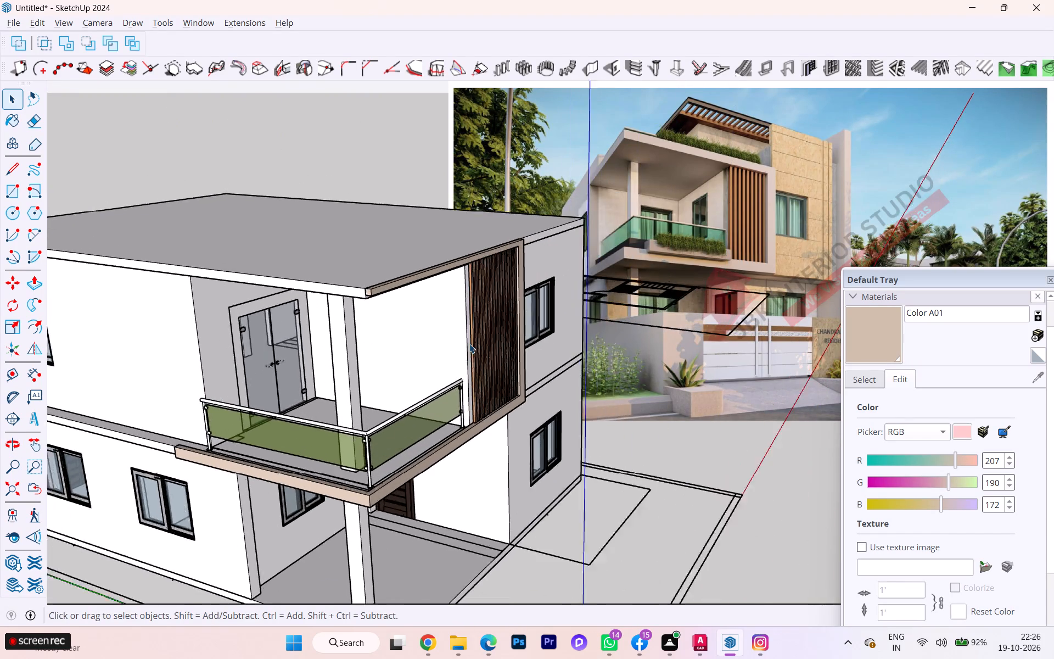
scroll(469, 344, "up", 4)
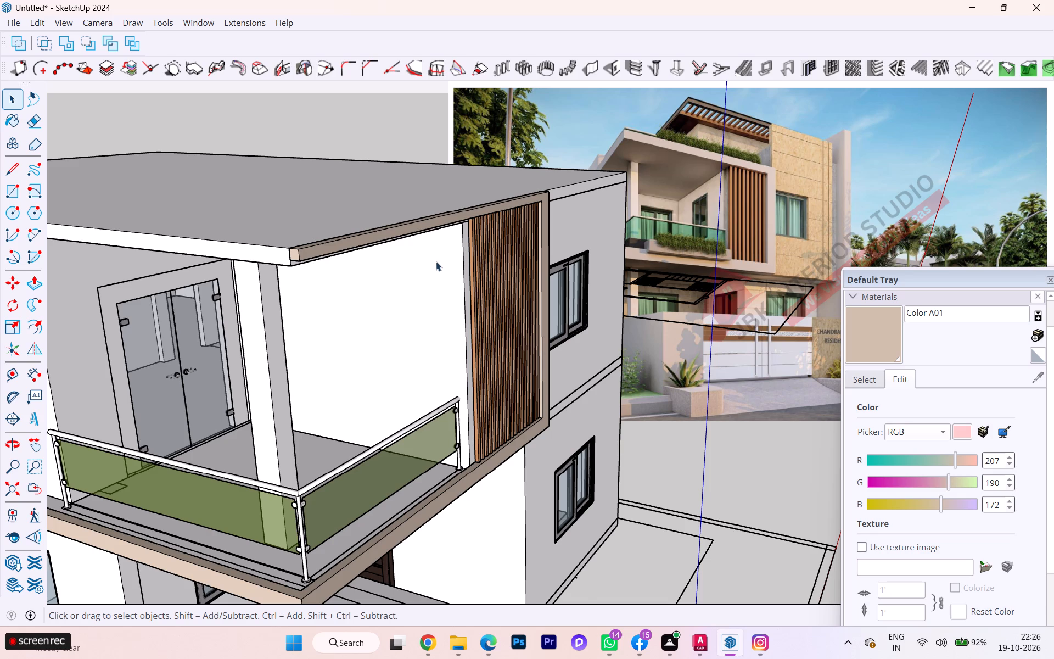
Inspect where the slats' tops meet the balcony frame's top beam, selecting the end slat and the slat beside it.
scroll(436, 261, "up", 1)
middle_click_drag(394, 215, 363, 133)
scroll(363, 131, "down", 1)
scroll(363, 131, "up", 3)
scroll(422, 131, "up", 1)
scroll(423, 131, "down", 1)
scroll(427, 132, "up", 2)
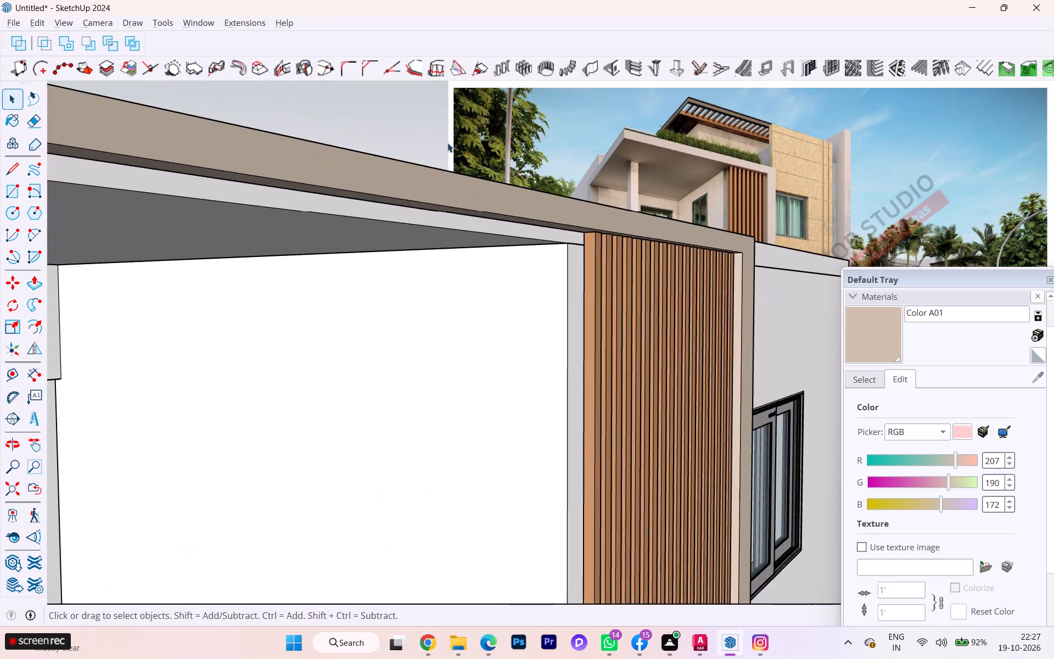
scroll(457, 182, "down", 1)
scroll(575, 247, "up", 3)
scroll(654, 269, "up", 4)
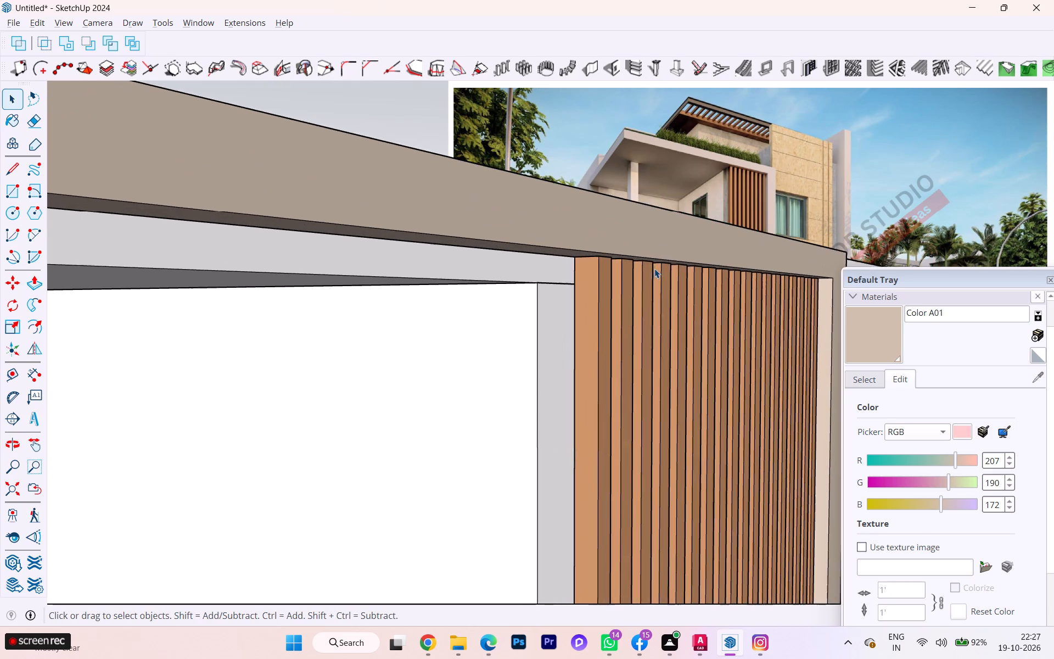
scroll(629, 270, "up", 4)
left_click(581, 265)
left_click(627, 260)
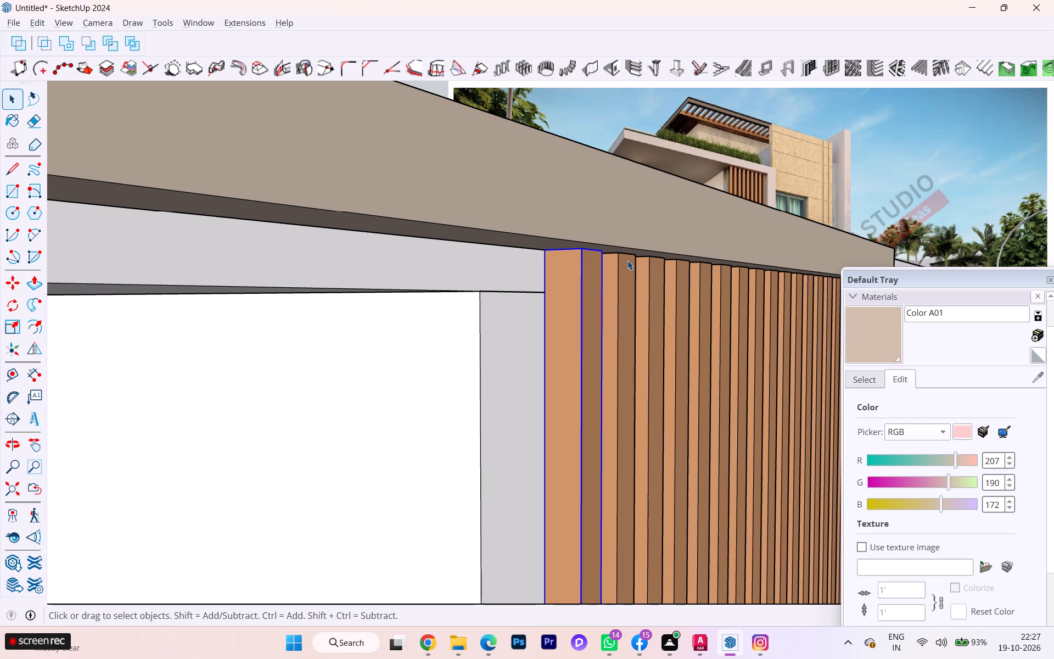
scroll(454, 225, "down", 5)
scroll(345, 257, "down", 4)
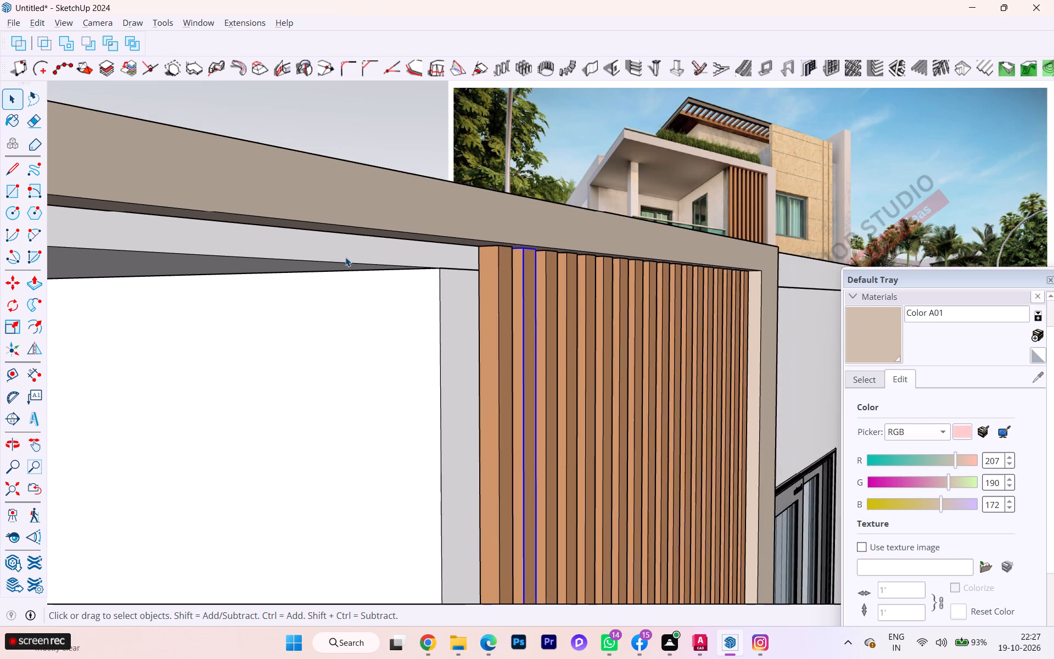
scroll(345, 257, "down", 2)
scroll(345, 257, "up", 1)
scroll(345, 257, "down", 3)
middle_click_drag(345, 257, 355, 281)
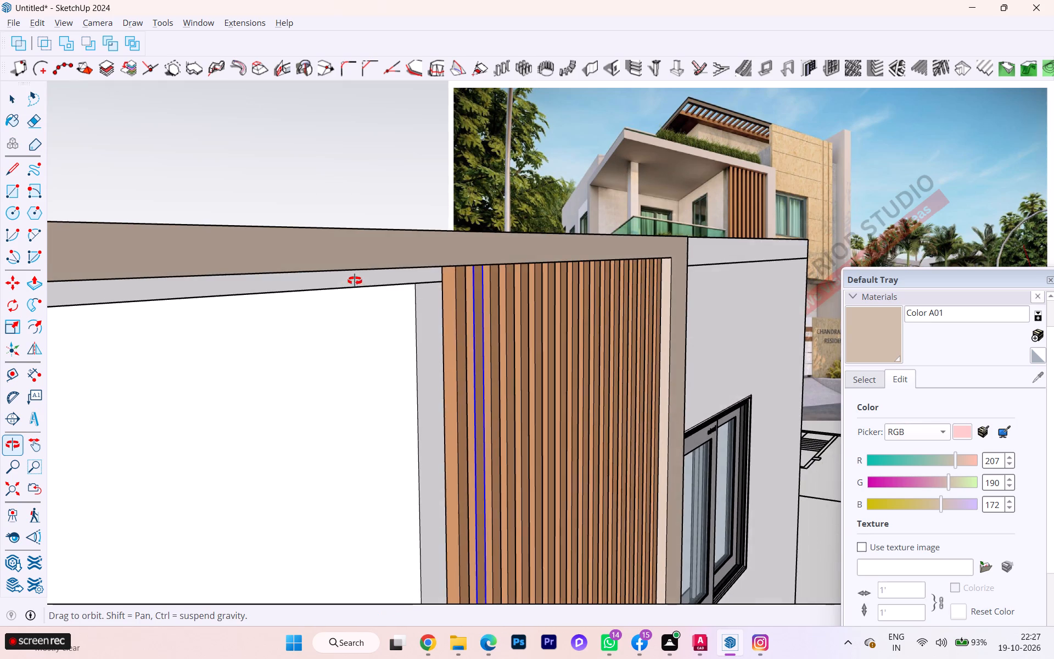
middle_click_drag(355, 281, 386, 230)
scroll(419, 221, "up", 4)
scroll(461, 222, "down", 1)
scroll(461, 222, "up", 2)
scroll(462, 221, "down", 7)
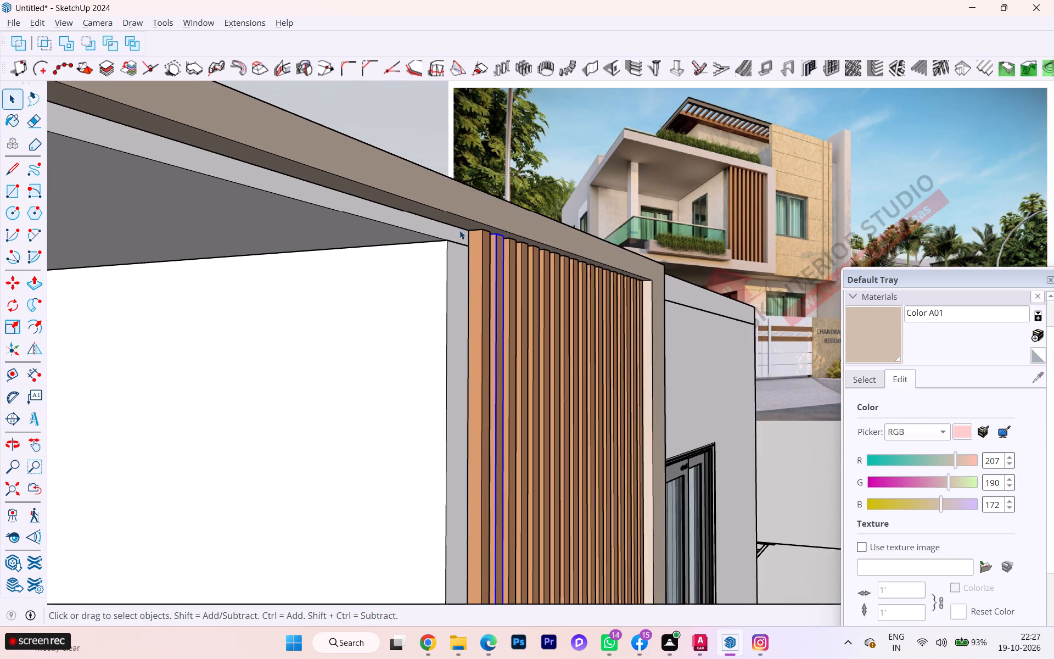
scroll(349, 260, "down", 1)
scroll(357, 256, "up", 1)
scroll(458, 262, "up", 2)
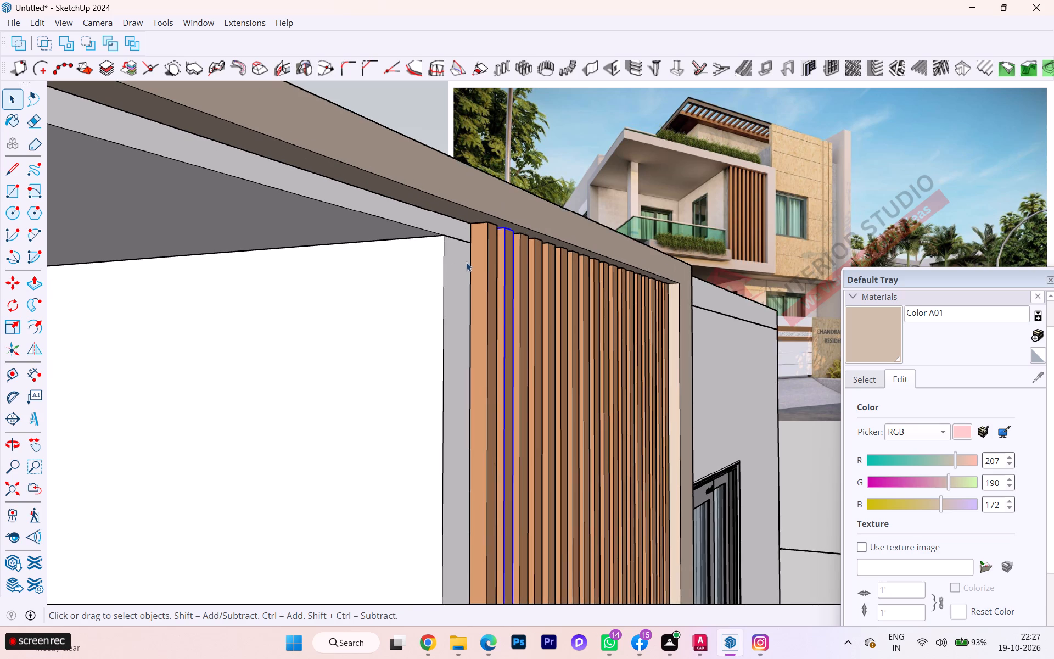
Open the balcony frame for editing and use Push/Pull to shorten its top beam back to the far upright beside the slats.
scroll(486, 263, "down", 1)
scroll(415, 264, "down", 12)
scroll(374, 261, "up", 1)
scroll(431, 252, "down", 2)
scroll(431, 251, "up", 2)
scroll(432, 251, "down", 1)
scroll(432, 251, "up", 1)
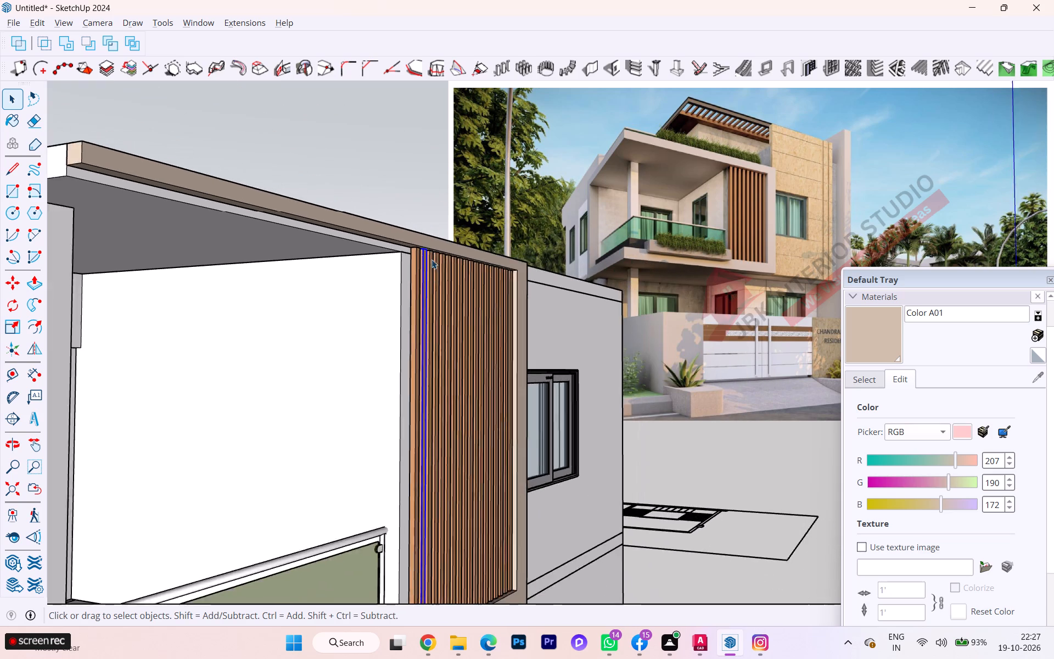
scroll(413, 259, "down", 3)
middle_click_drag(431, 325, 548, 450)
scroll(345, 456, "up", 5)
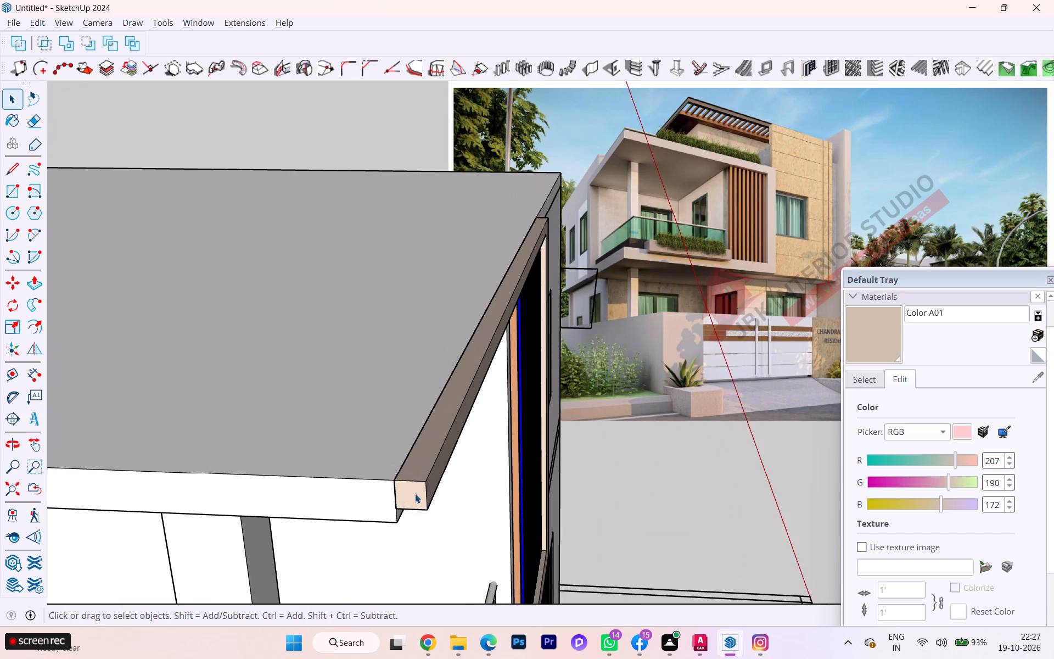
left_click(416, 492)
double_click(398, 488)
left_click(408, 492)
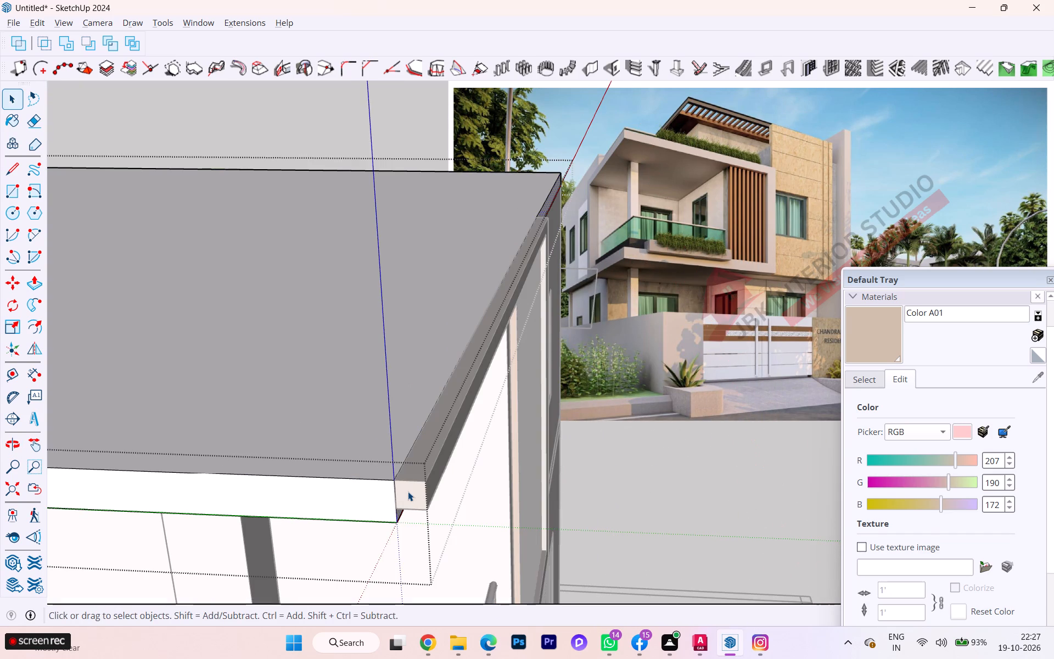
left_click(411, 499)
left_click(661, 502)
double_click(410, 492)
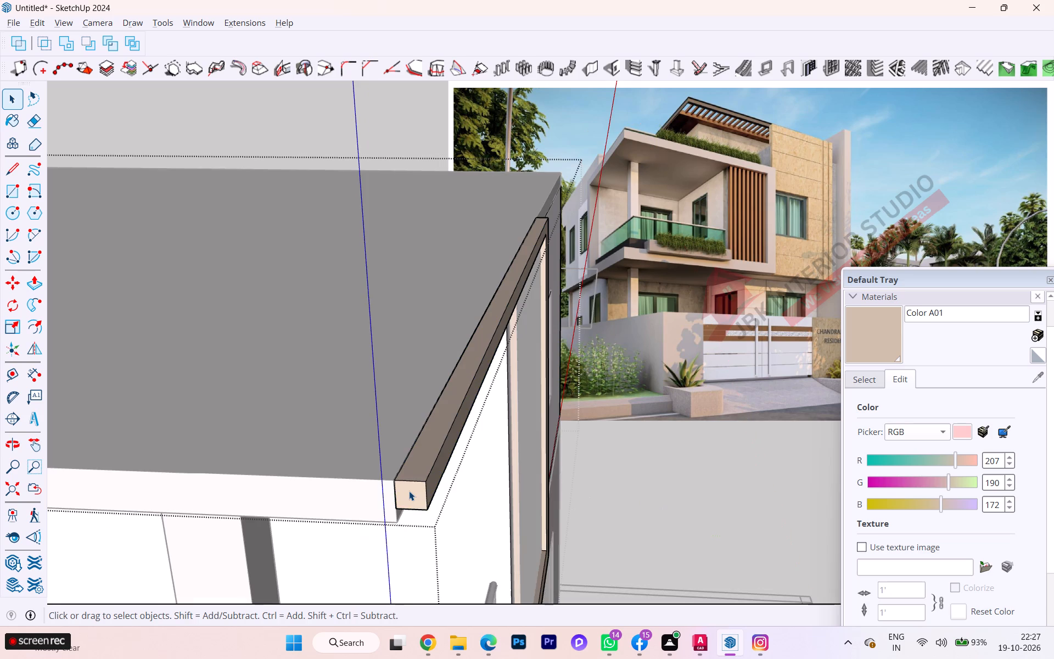
left_click(409, 491)
double_click(406, 491)
left_click(406, 491)
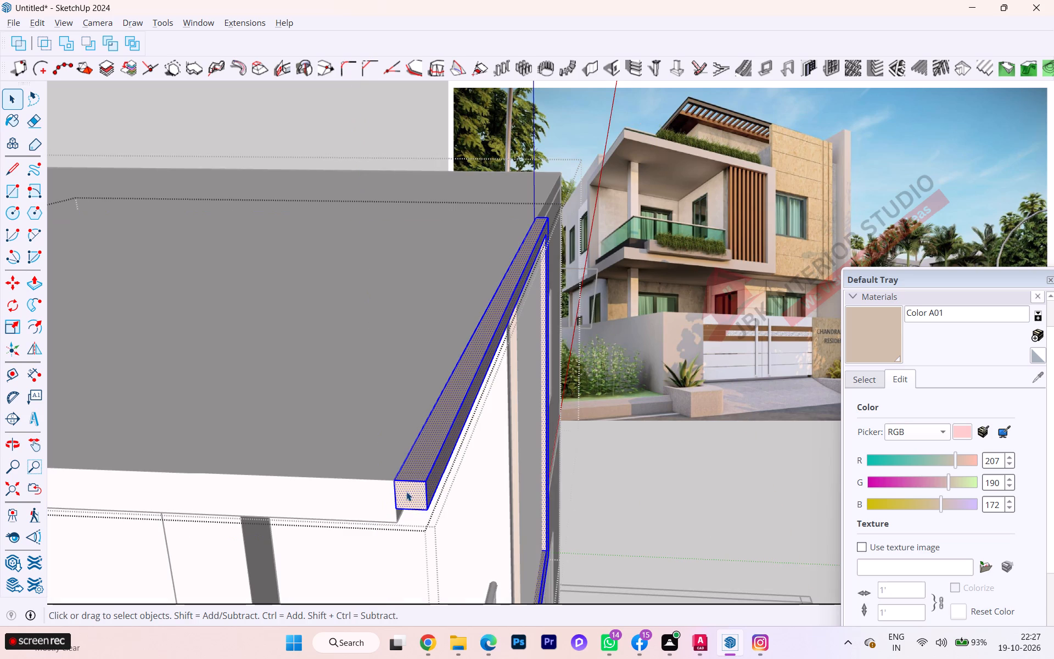
left_click(406, 492)
key("p")
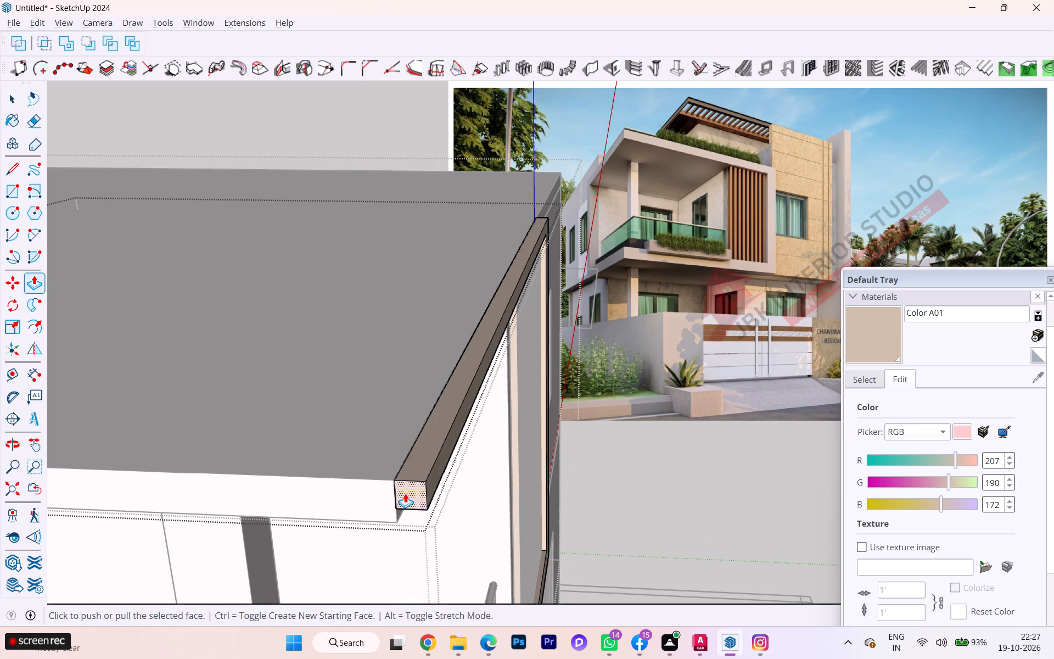
left_click(408, 495)
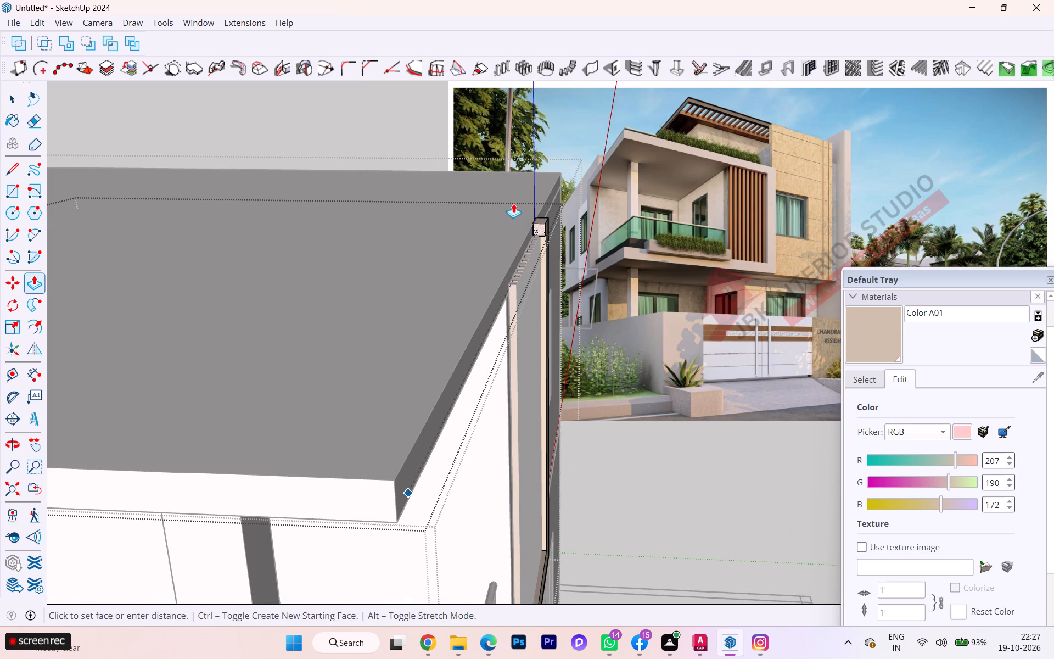
scroll(560, 208, "up", 1)
scroll(560, 208, "down", 1)
scroll(562, 208, "up", 4)
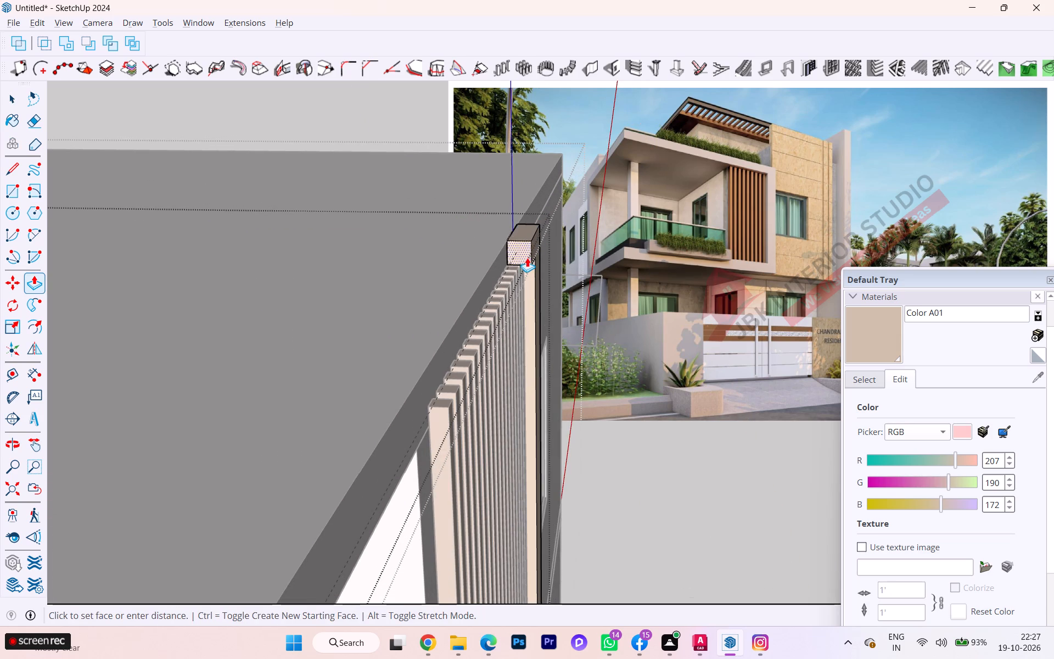
left_click(531, 252)
Adjust the end face of the shortened top beam slightly with Push/Pull, and leave the frame's editing mode.
scroll(547, 270, "up", 2)
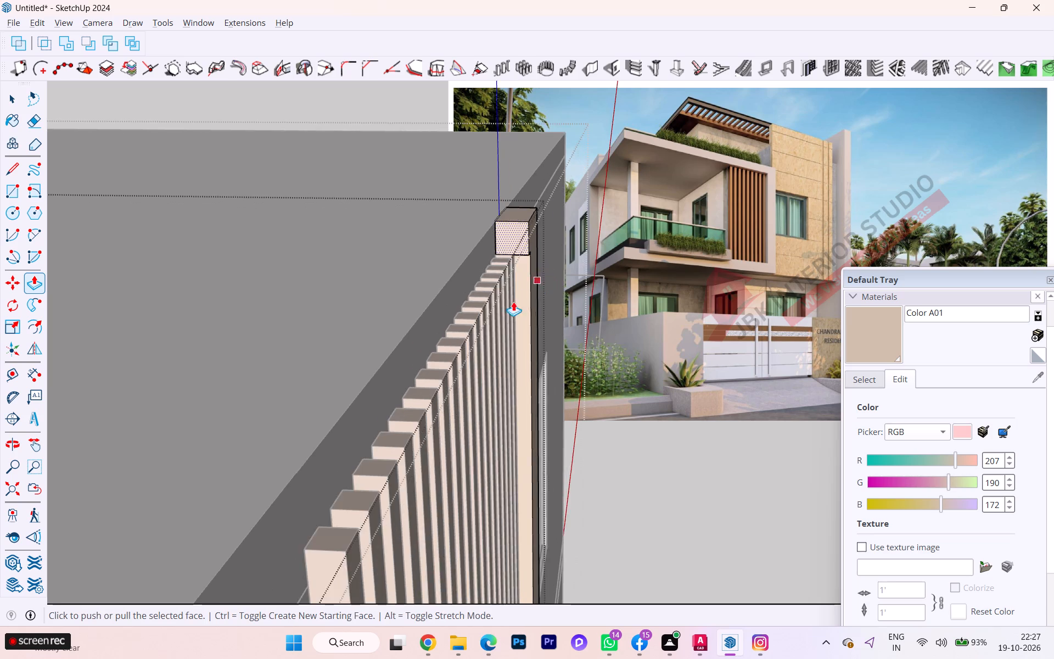
scroll(511, 303, "down", 1)
middle_click_drag(442, 336, 210, 368)
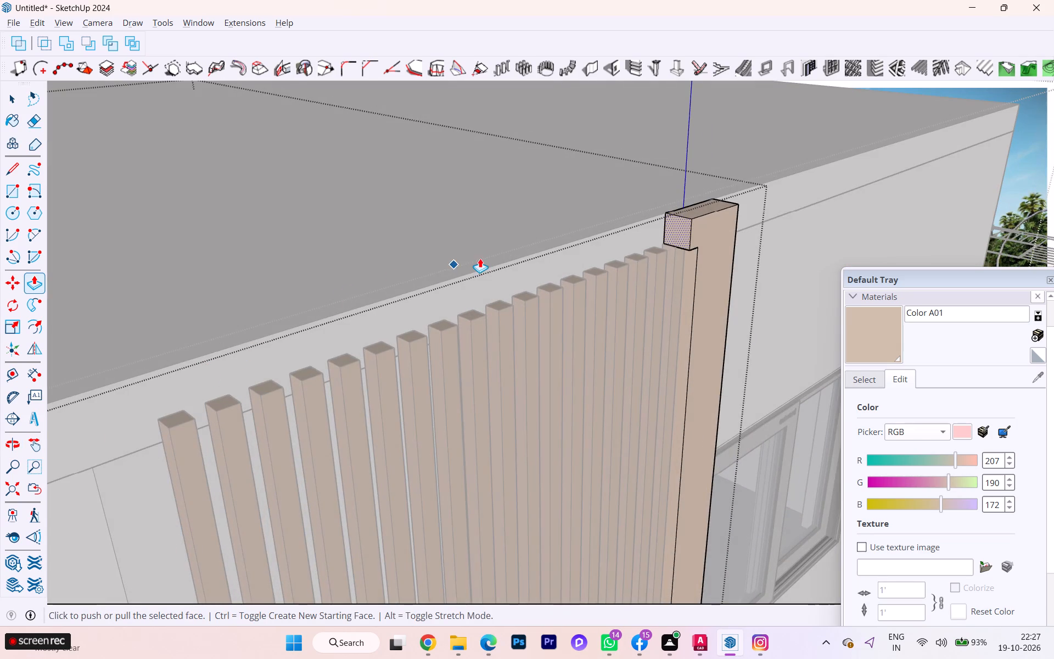
scroll(480, 258, "up", 1)
scroll(481, 258, "down", 1)
scroll(481, 259, "up", 3)
scroll(646, 248, "up", 2)
scroll(654, 248, "down", 1)
scroll(667, 247, "up", 1)
left_click(727, 220)
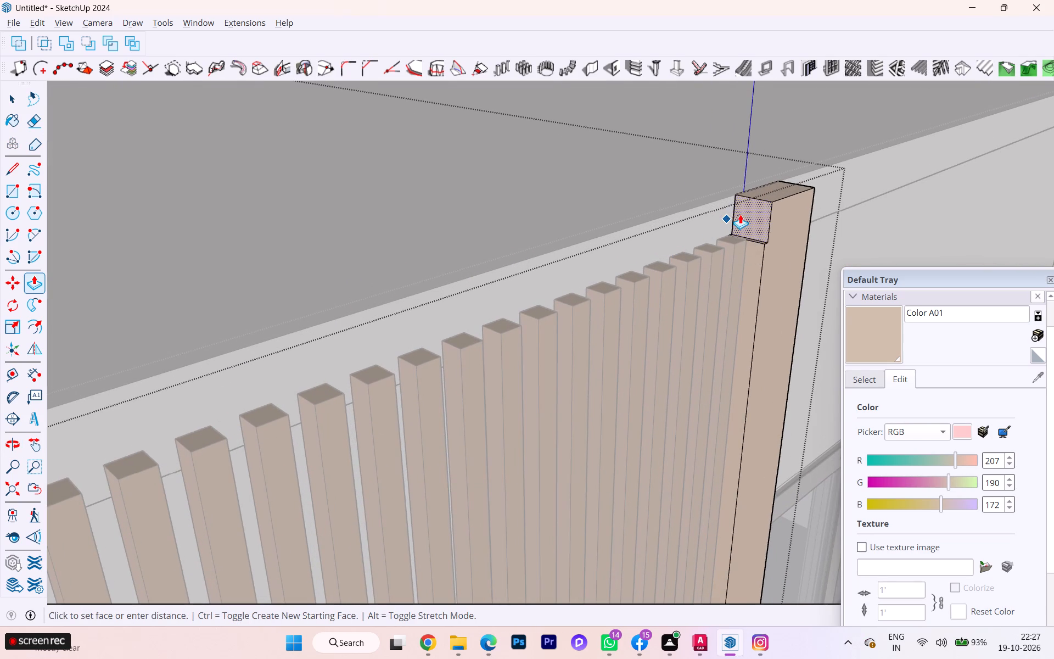
left_click(738, 216)
key("space")
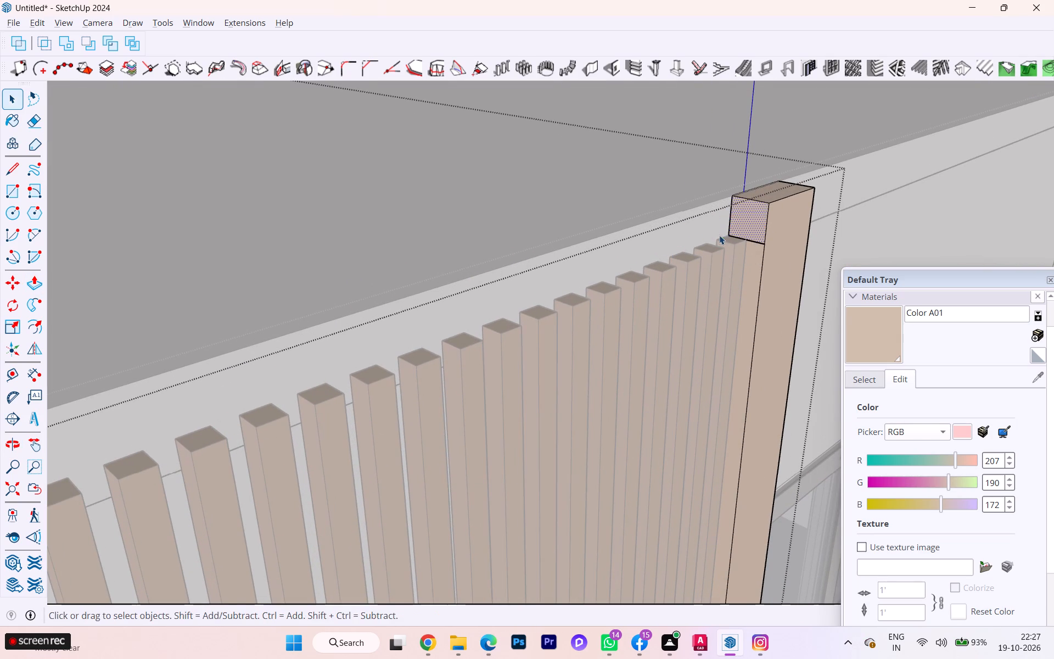
scroll(615, 217, "down", 11)
scroll(418, 177, "up", 3)
scroll(418, 177, "down", 2)
scroll(420, 179, "up", 4)
scroll(474, 203, "down", 4)
scroll(546, 255, "up", 2)
scroll(692, 321, "down", 3)
scroll(645, 272, "down", 3)
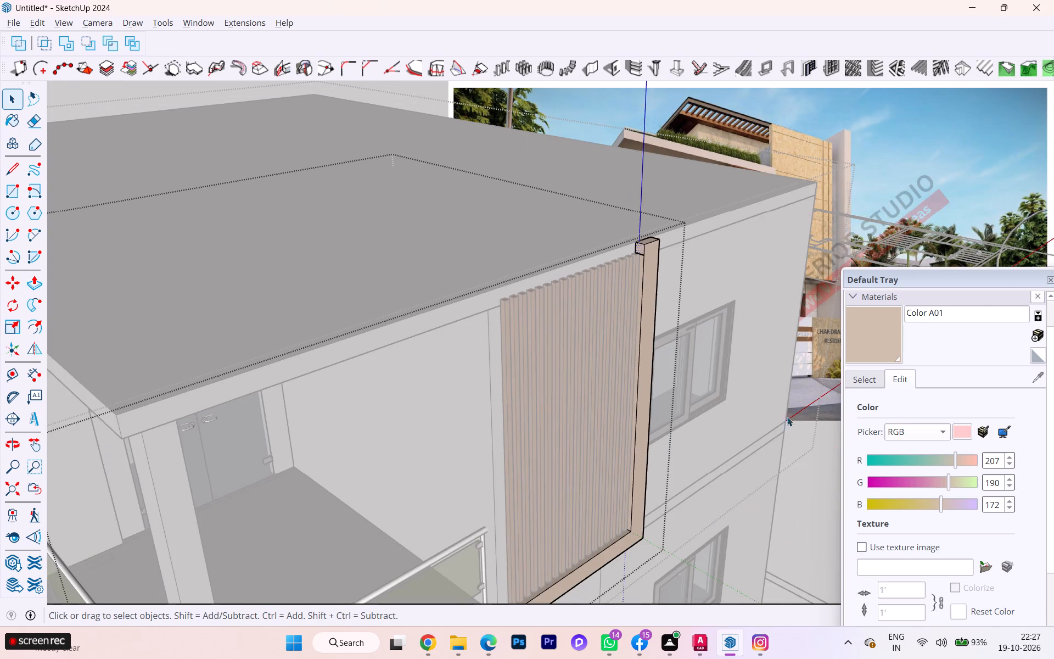
left_click(827, 463)
double_click(815, 496)
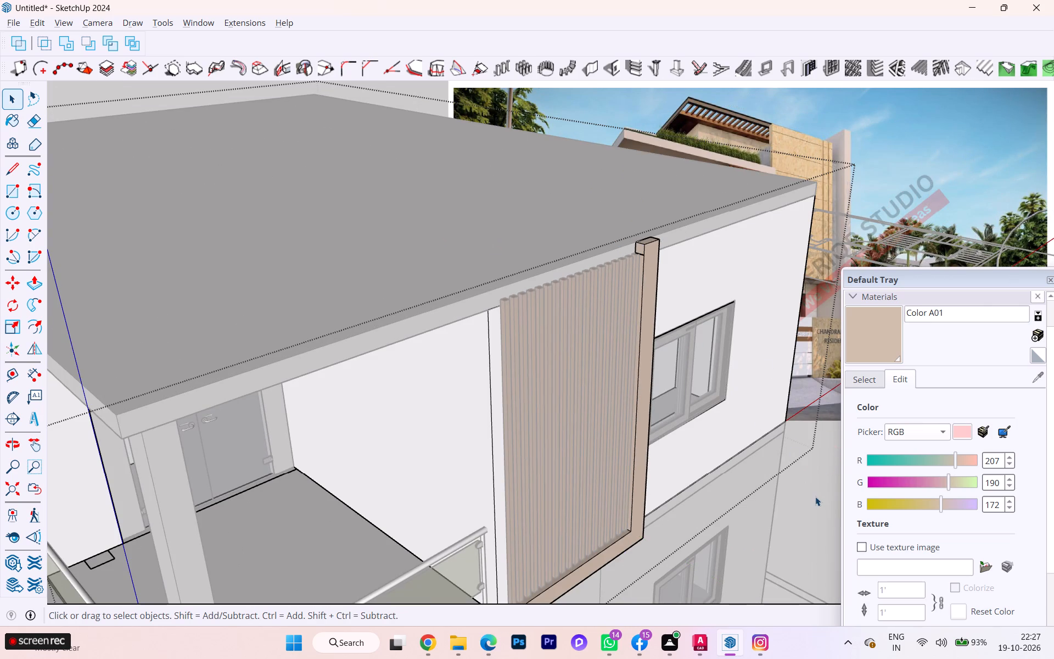
Open the end slat for editing, lower the slats' top faces slightly with Push/Pull, and leave the slat's editing mode.
scroll(606, 280, "down", 1)
middle_click_drag(607, 286, 623, 414)
scroll(616, 375, "up", 4)
scroll(632, 374, "down", 1)
scroll(633, 375, "up", 4)
scroll(653, 361, "down", 2)
scroll(653, 361, "up", 2)
scroll(653, 350, "down", 1)
scroll(652, 347, "up", 1)
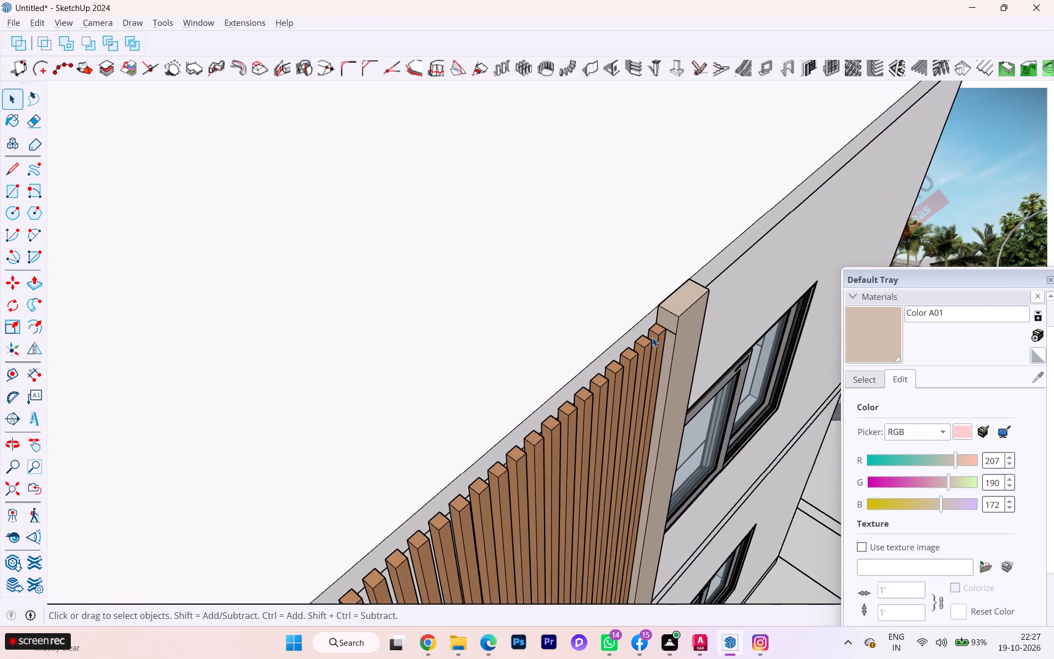
scroll(652, 337, "up", 2)
scroll(652, 335, "down", 4)
scroll(652, 335, "up", 10)
scroll(656, 323, "down", 3)
scroll(656, 323, "up", 4)
left_click(659, 320)
triple_click(661, 322)
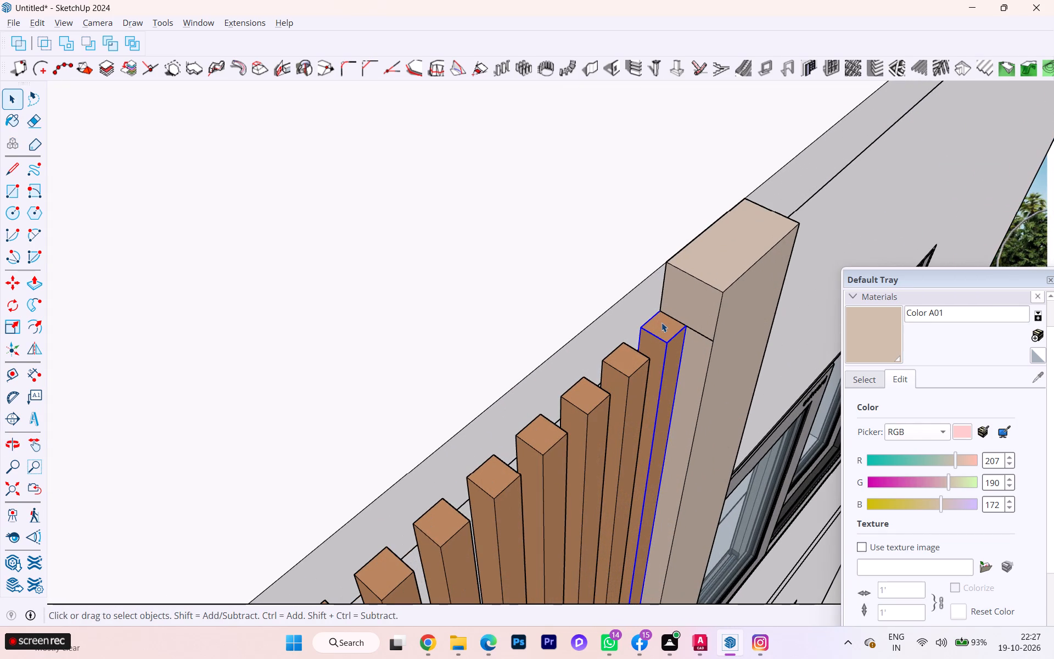
left_click(661, 322)
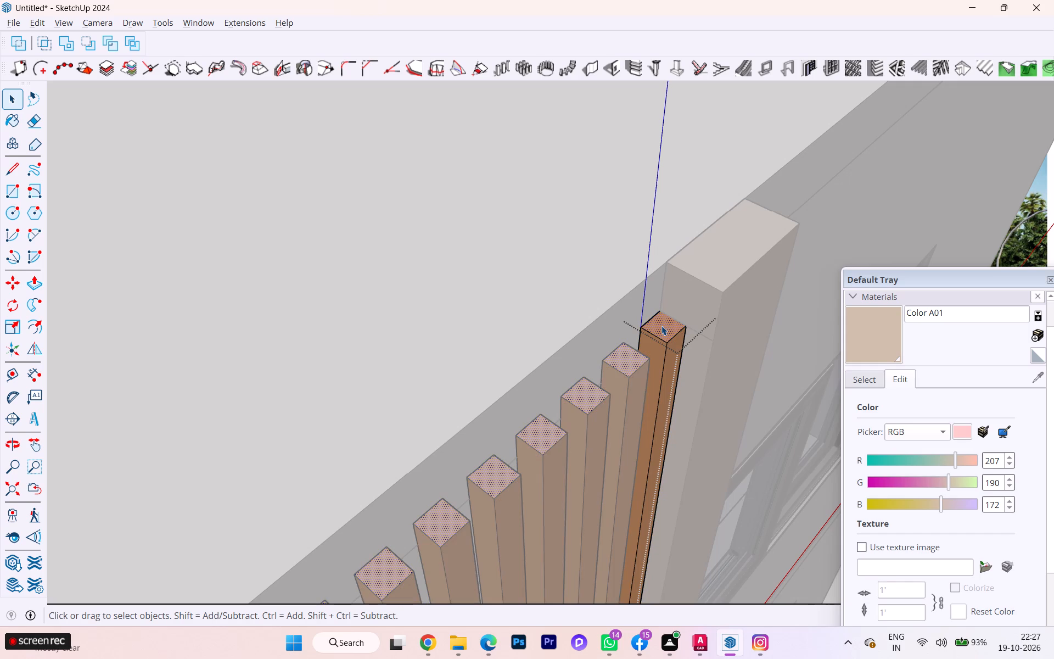
key("p")
left_click(661, 326)
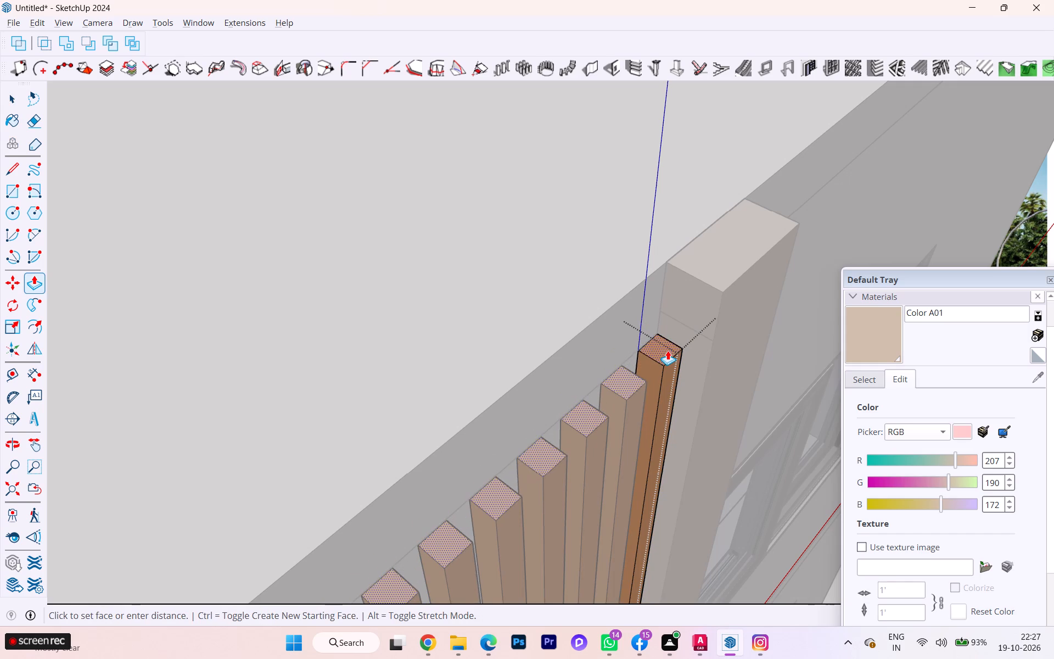
left_click(633, 358)
key("space")
scroll(518, 192, "down", 1)
scroll(518, 192, "up", 2)
scroll(518, 192, "down", 4)
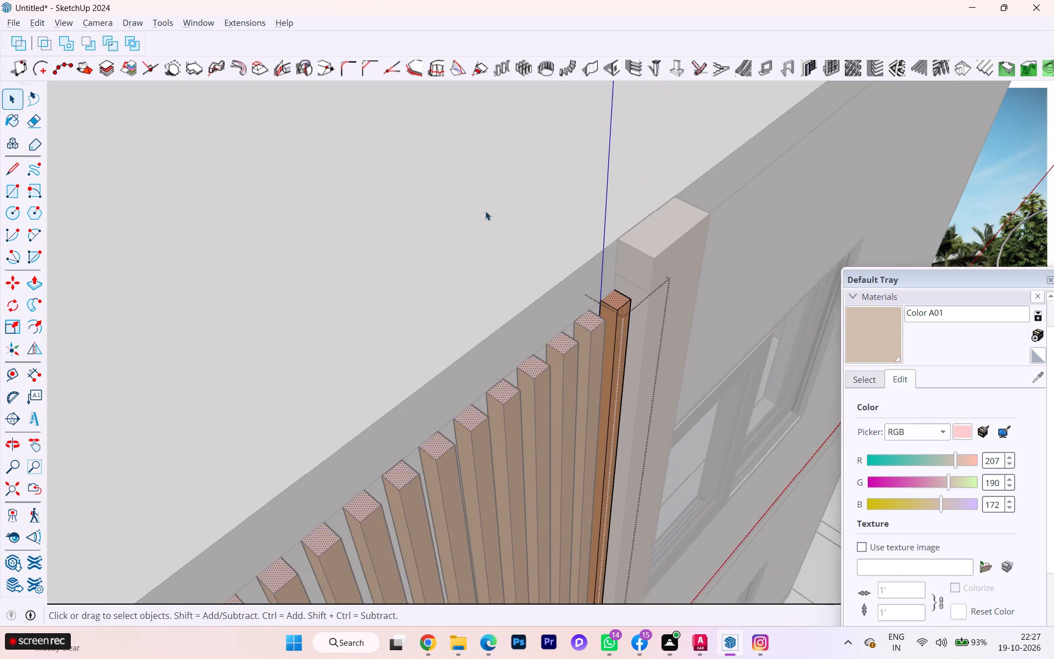
scroll(485, 211, "down", 9)
scroll(468, 219, "up", 2)
scroll(474, 225, "down", 7)
scroll(677, 301, "up", 1)
left_click(786, 428)
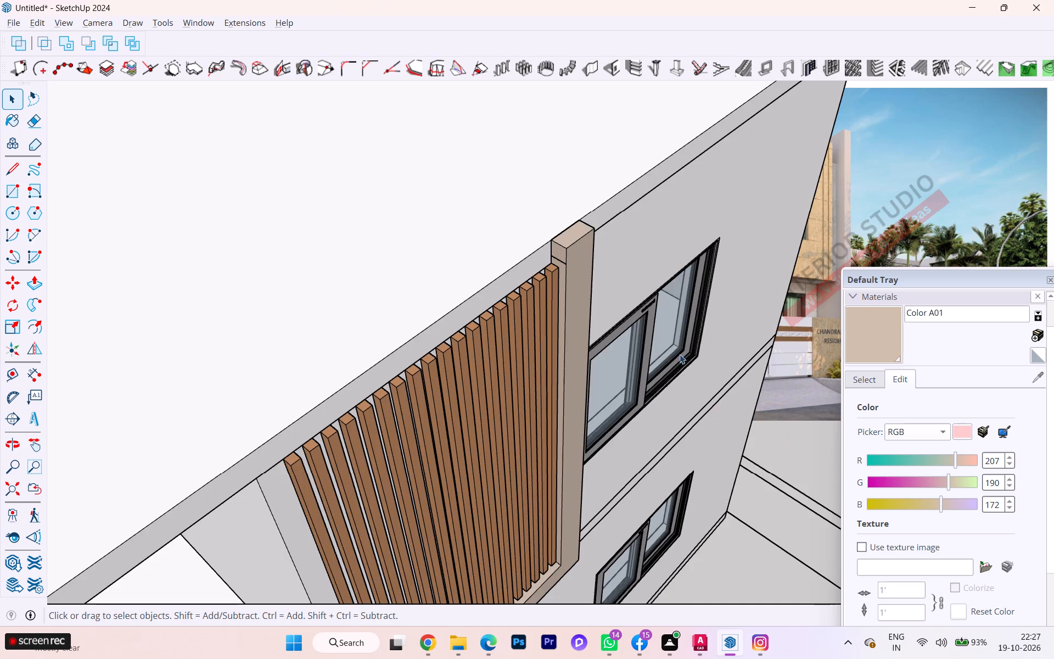
Inside the balcony frame, move the lower edge of the shortened beam's end face down to the top of the end slat.
scroll(552, 279, "up", 3)
scroll(552, 255, "down", 2)
scroll(552, 254, "up", 9)
scroll(552, 253, "down", 2)
scroll(552, 253, "up", 9)
scroll(572, 236, "down", 1)
scroll(572, 236, "up", 4)
scroll(570, 236, "down", 4)
scroll(570, 236, "up", 3)
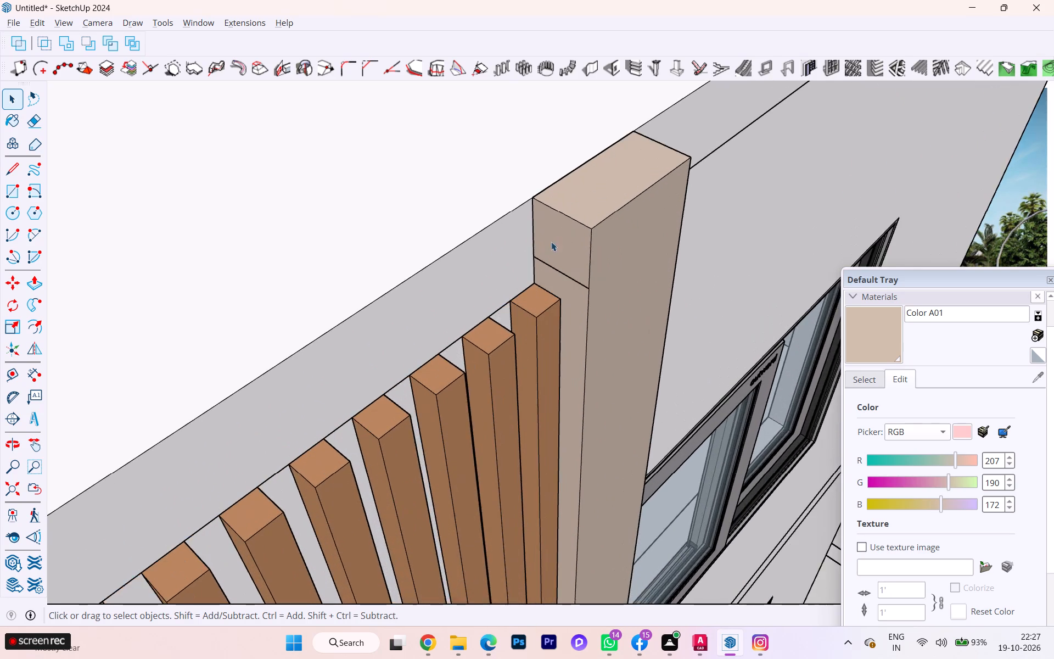
scroll(551, 242, "up", 3)
scroll(553, 264, "down", 1)
scroll(553, 265, "up", 2)
middle_click_drag(551, 275, 512, 153)
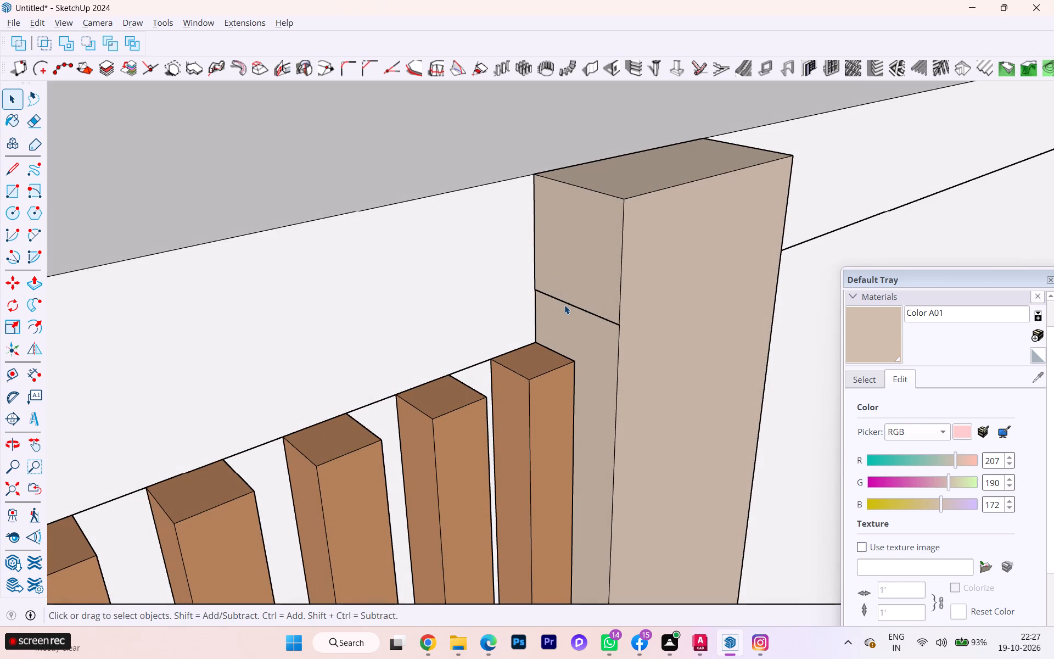
left_click(564, 305)
double_click(564, 305)
left_click(564, 304)
left_click(564, 304)
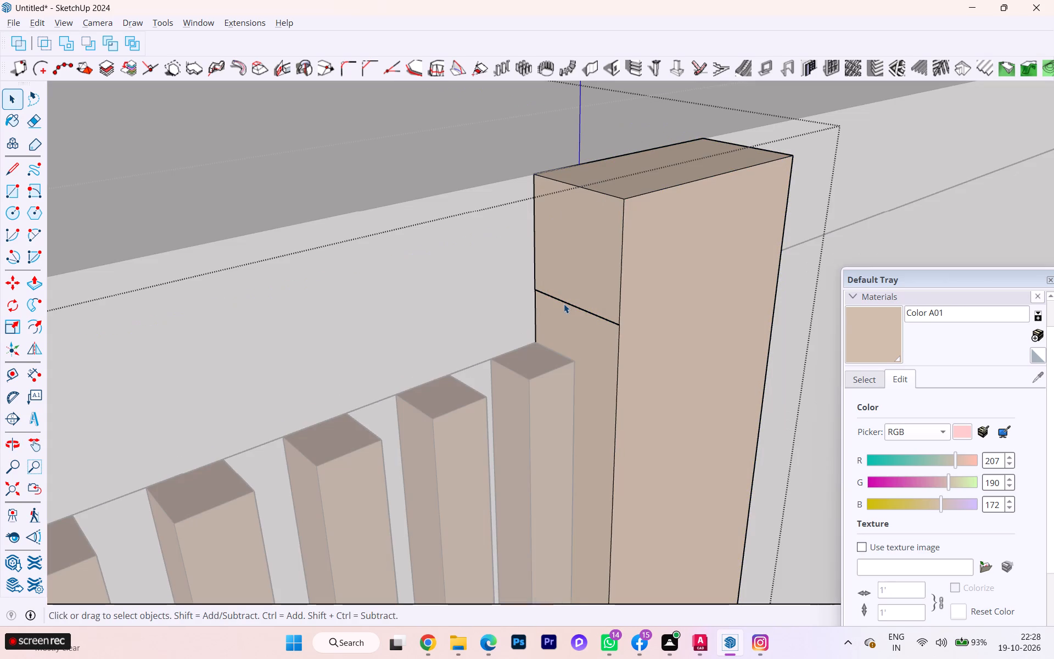
left_click(564, 304)
left_click(564, 304)
double_click(561, 302)
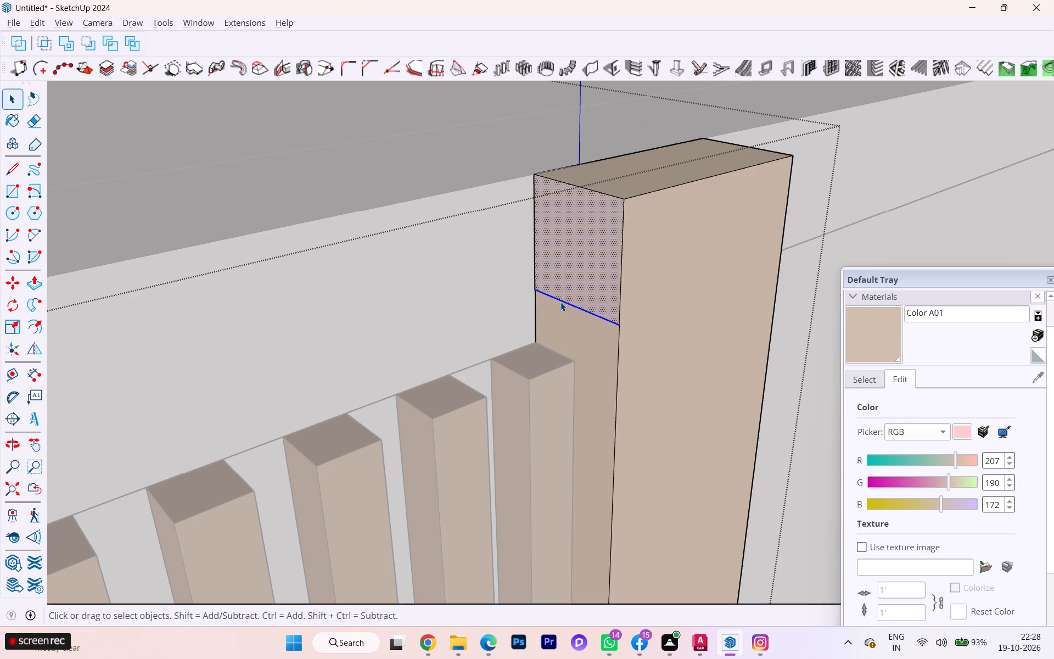
left_click(560, 302)
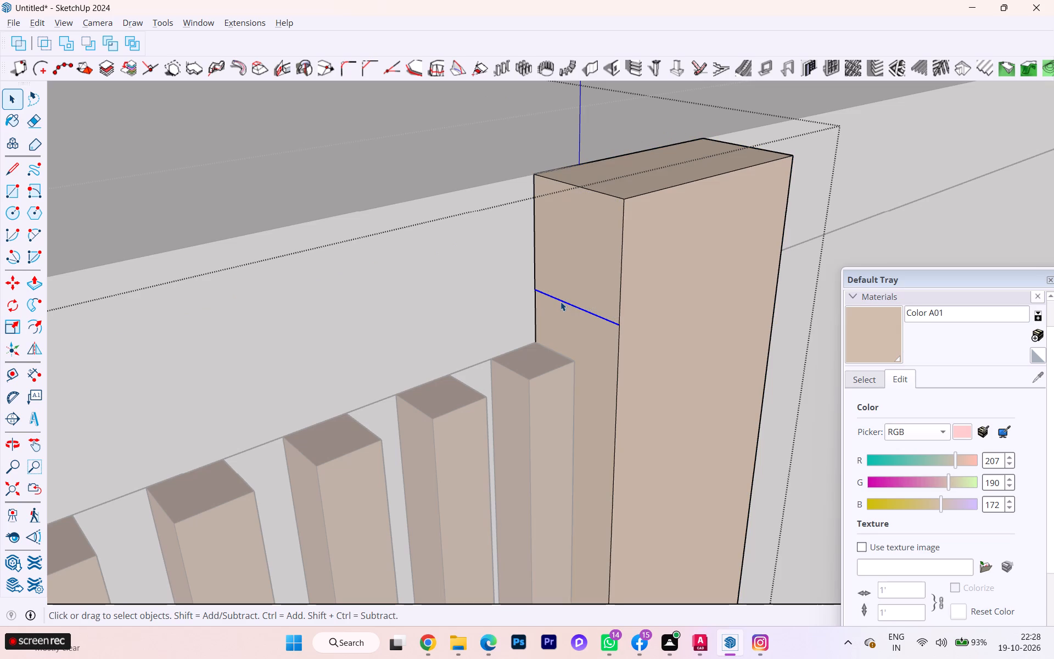
key("m")
key("Return")
scroll(574, 314, "up", 3)
left_click(525, 284)
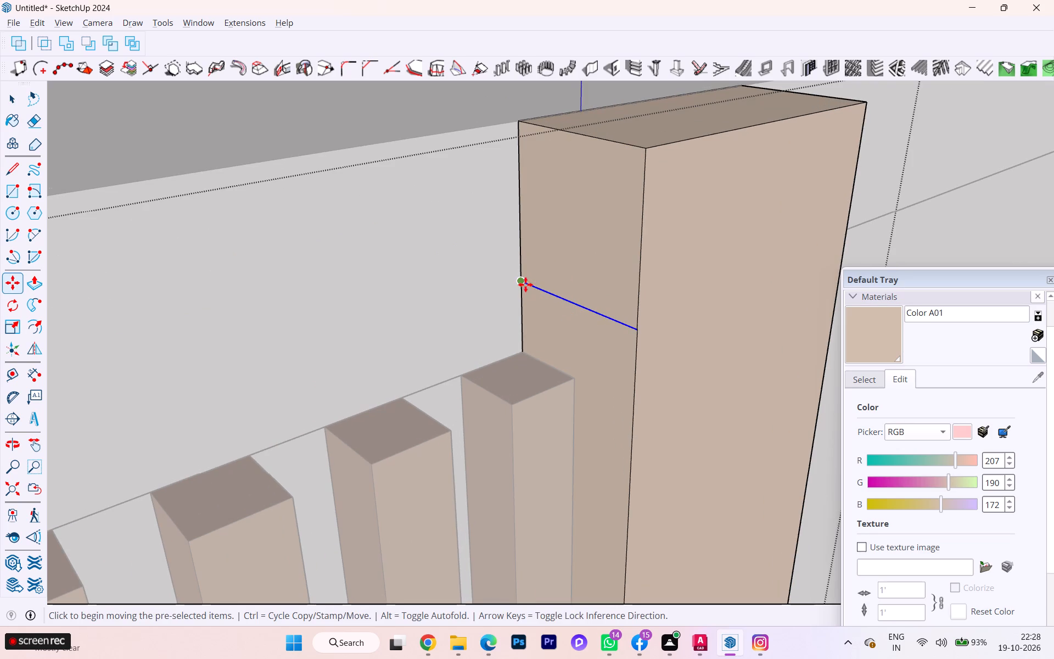
left_click(522, 351)
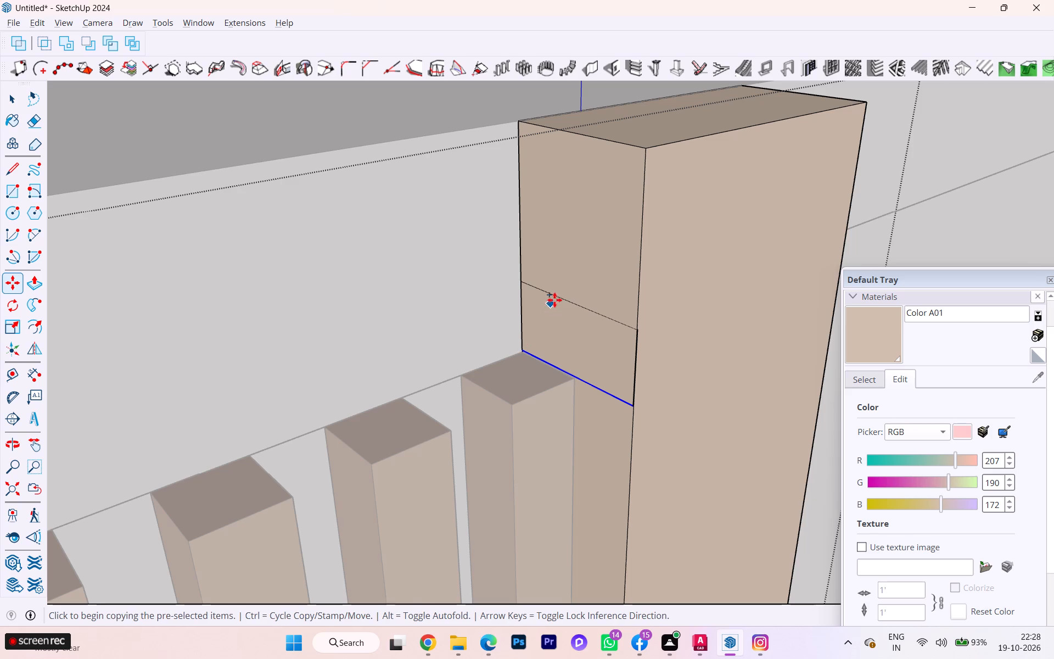
key("space")
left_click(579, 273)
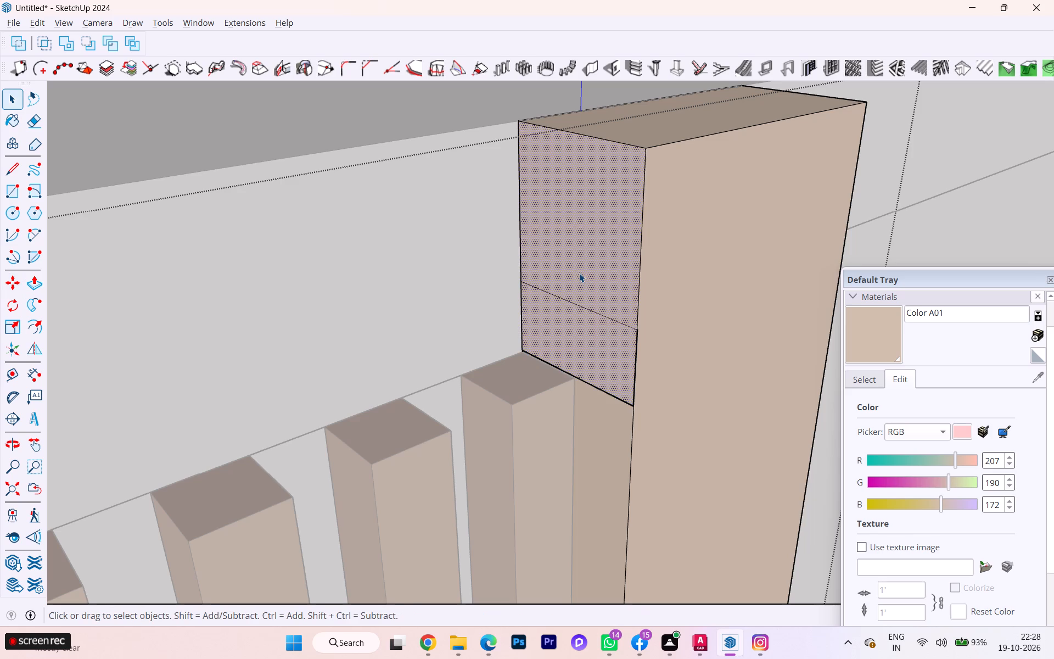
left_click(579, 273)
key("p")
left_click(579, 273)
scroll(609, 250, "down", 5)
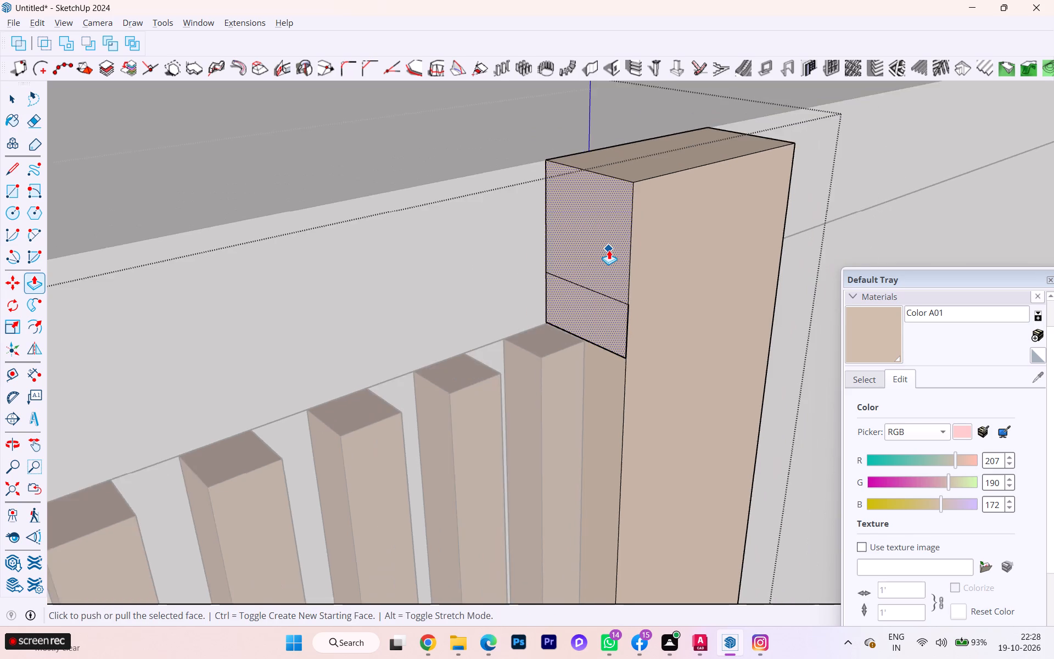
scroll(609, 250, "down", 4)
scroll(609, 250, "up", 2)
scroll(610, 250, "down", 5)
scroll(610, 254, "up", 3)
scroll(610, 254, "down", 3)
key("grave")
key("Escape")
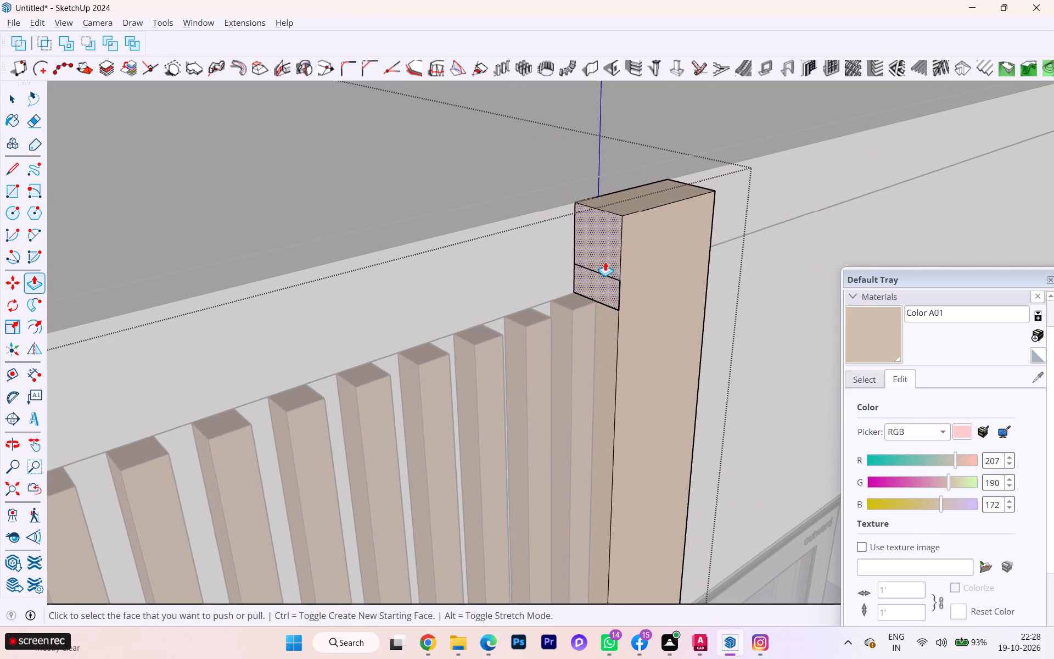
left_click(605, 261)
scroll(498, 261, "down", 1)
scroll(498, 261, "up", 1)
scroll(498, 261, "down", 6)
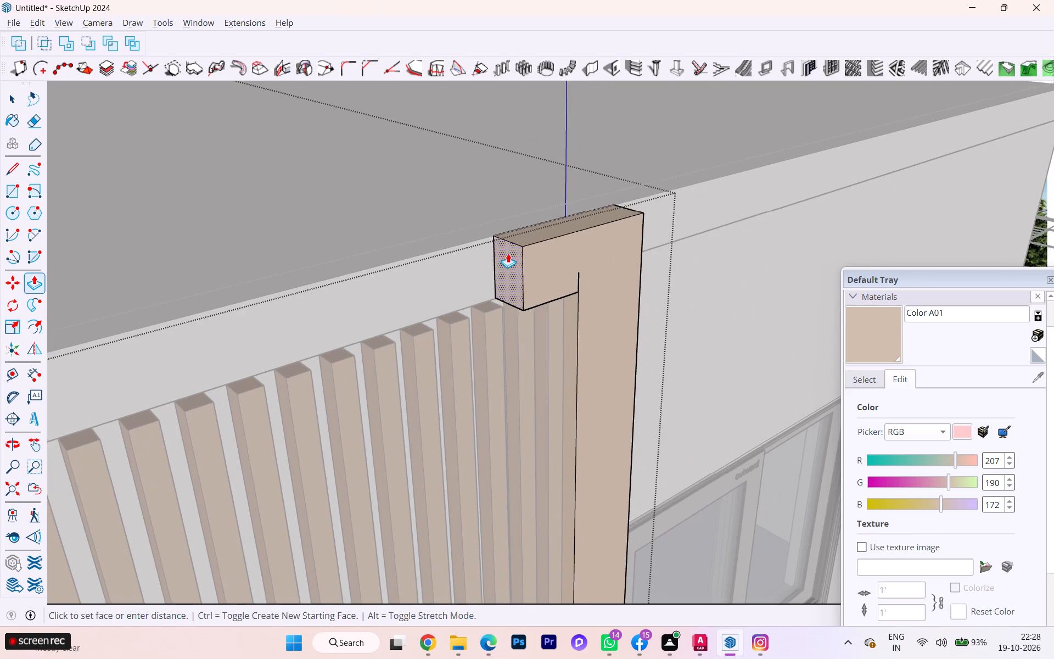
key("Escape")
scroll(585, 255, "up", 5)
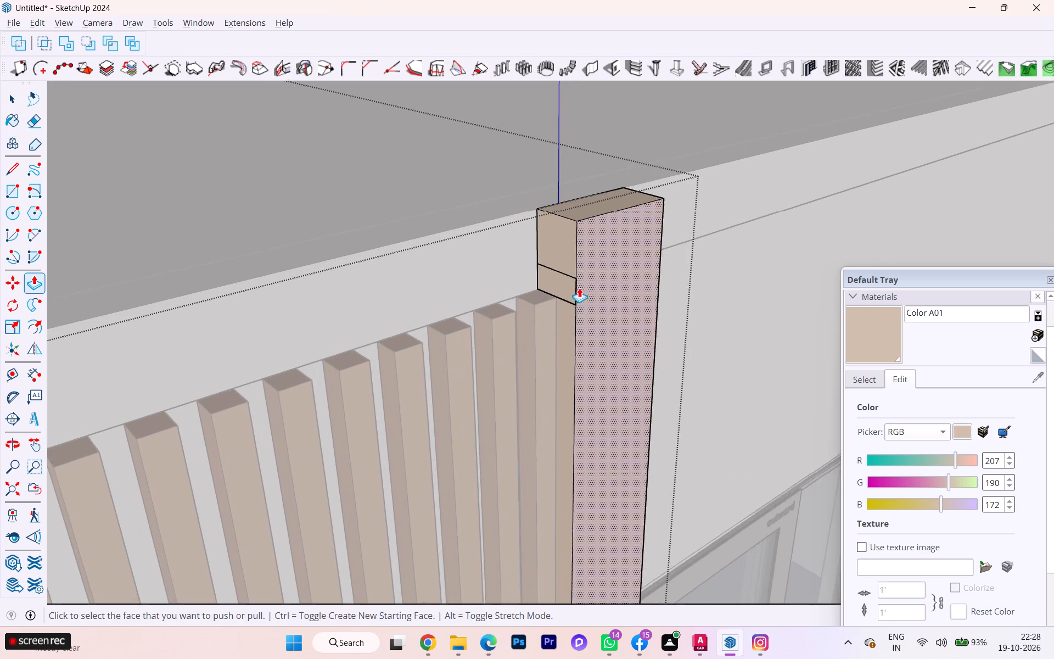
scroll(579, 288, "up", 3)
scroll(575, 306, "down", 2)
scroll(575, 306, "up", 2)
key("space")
Delete the lowered bottom edge of the beam's end face where it meets the top of the end slat.
scroll(572, 300, "down", 1)
scroll(571, 299, "up", 6)
scroll(571, 299, "down", 2)
scroll(571, 298, "up", 3)
scroll(573, 291, "down", 1)
scroll(573, 291, "up", 2)
scroll(573, 291, "down", 1)
scroll(573, 290, "up", 2)
left_click(579, 266)
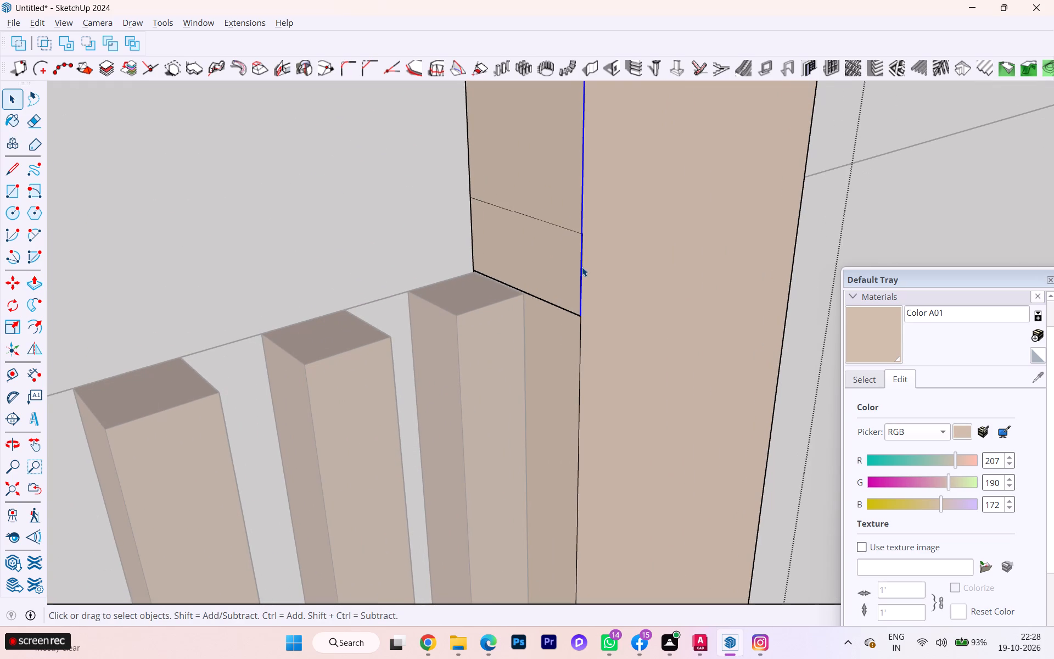
left_click(582, 267)
left_click(582, 267)
left_click(562, 311)
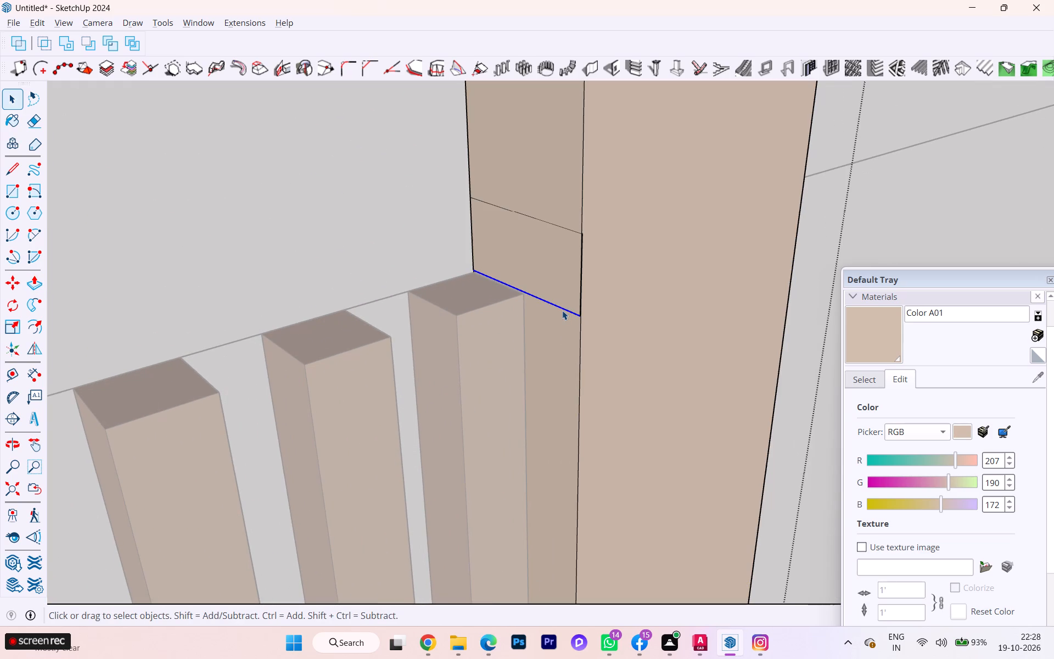
key("Delete")
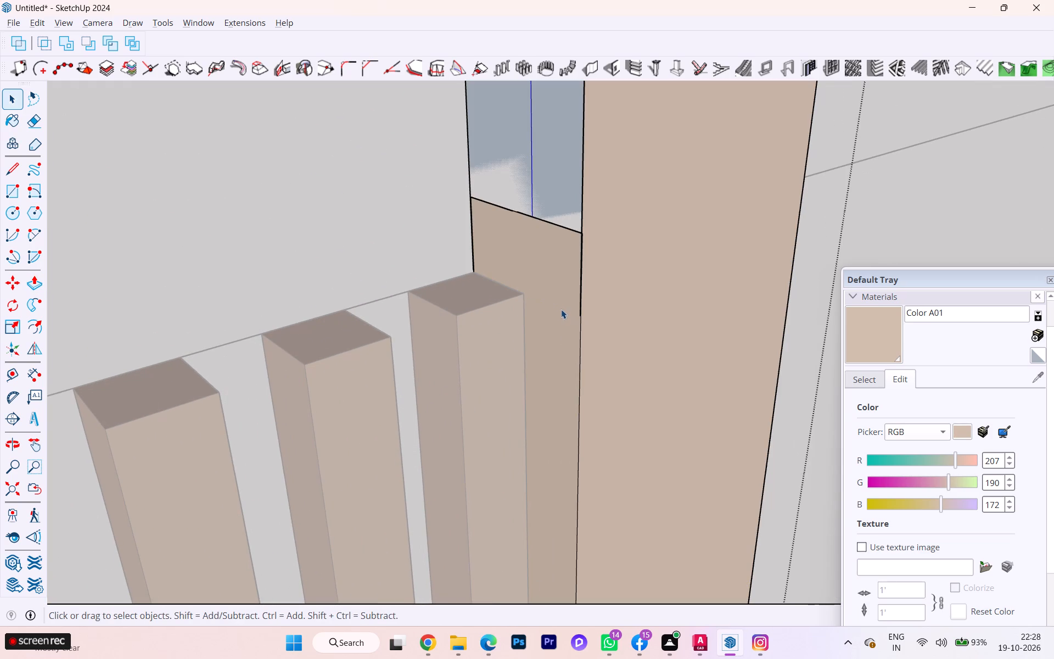
Undo the deletion of the bottom edge of the beam's end face.
key("ctrl+z")
scroll(561, 291, "up", 2)
scroll(561, 291, "down", 2)
scroll(561, 291, "up", 2)
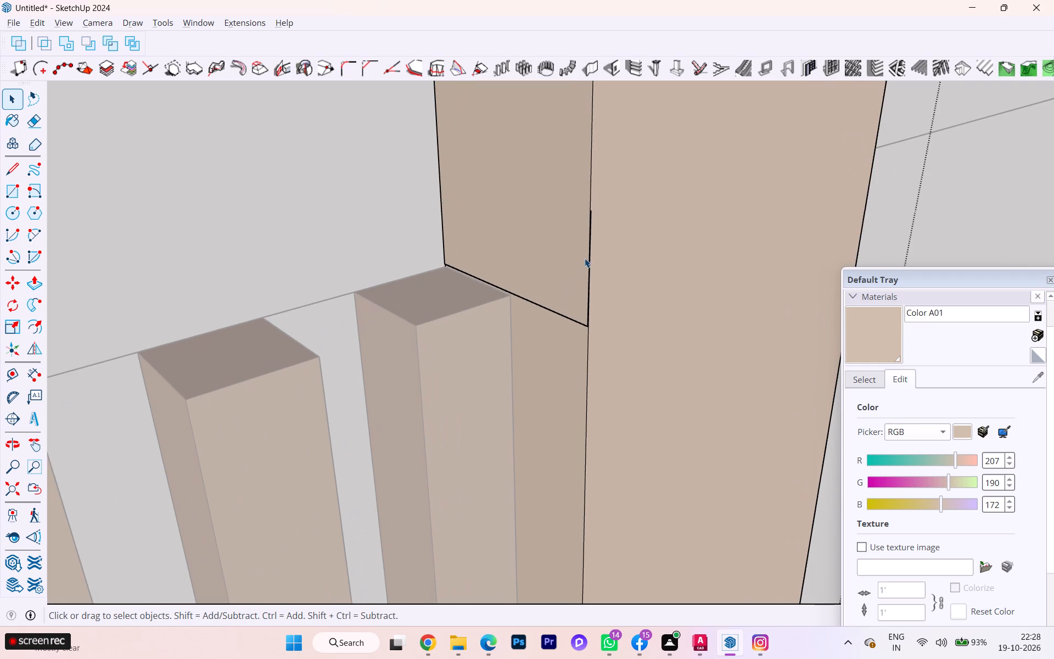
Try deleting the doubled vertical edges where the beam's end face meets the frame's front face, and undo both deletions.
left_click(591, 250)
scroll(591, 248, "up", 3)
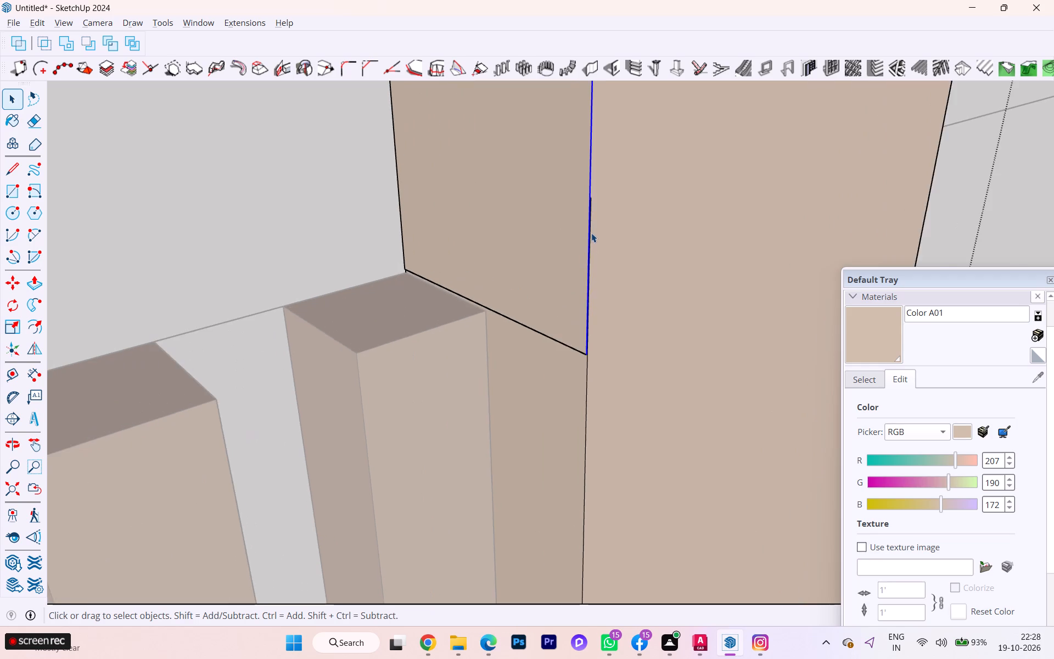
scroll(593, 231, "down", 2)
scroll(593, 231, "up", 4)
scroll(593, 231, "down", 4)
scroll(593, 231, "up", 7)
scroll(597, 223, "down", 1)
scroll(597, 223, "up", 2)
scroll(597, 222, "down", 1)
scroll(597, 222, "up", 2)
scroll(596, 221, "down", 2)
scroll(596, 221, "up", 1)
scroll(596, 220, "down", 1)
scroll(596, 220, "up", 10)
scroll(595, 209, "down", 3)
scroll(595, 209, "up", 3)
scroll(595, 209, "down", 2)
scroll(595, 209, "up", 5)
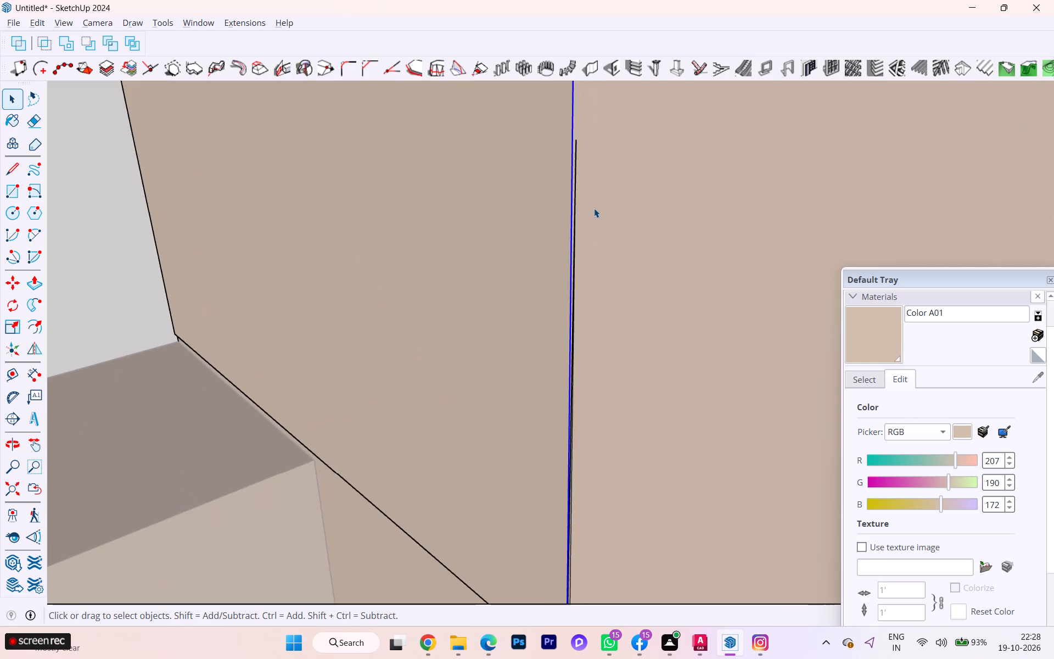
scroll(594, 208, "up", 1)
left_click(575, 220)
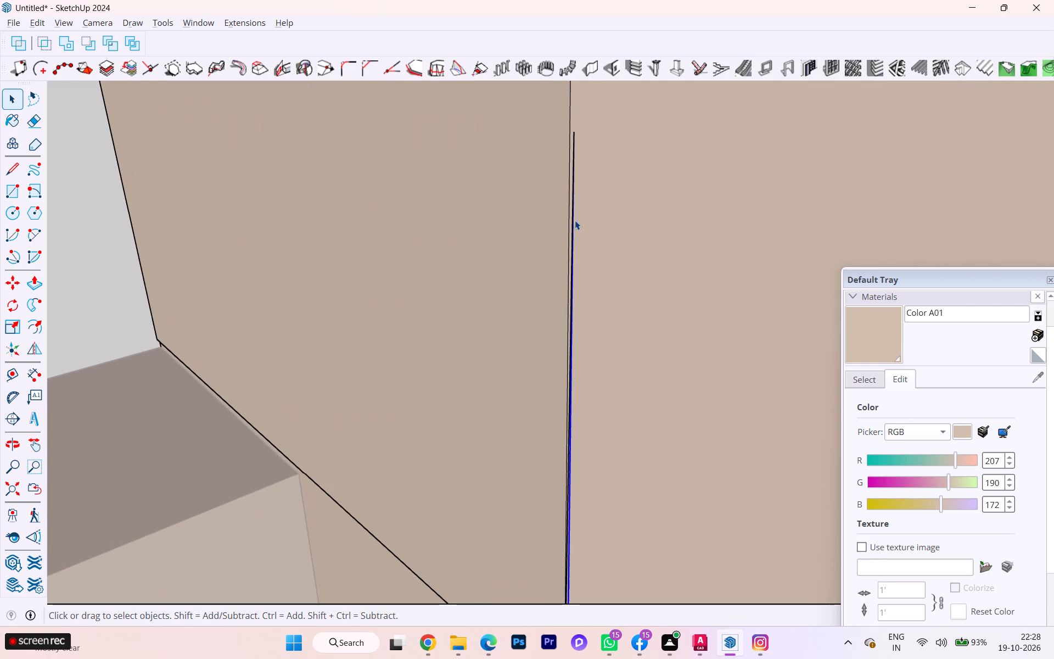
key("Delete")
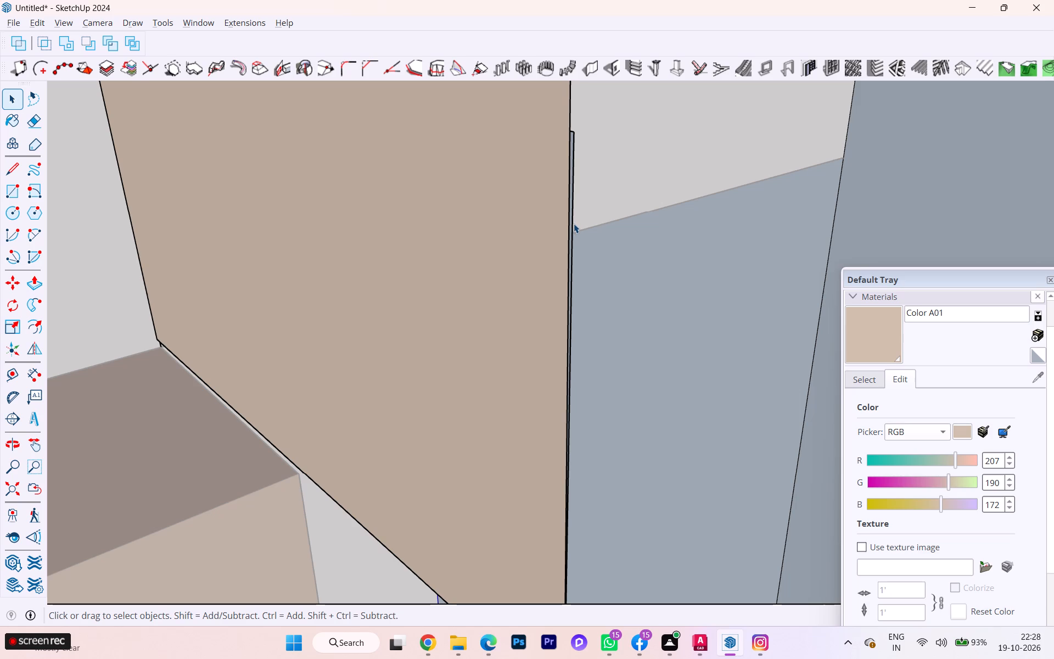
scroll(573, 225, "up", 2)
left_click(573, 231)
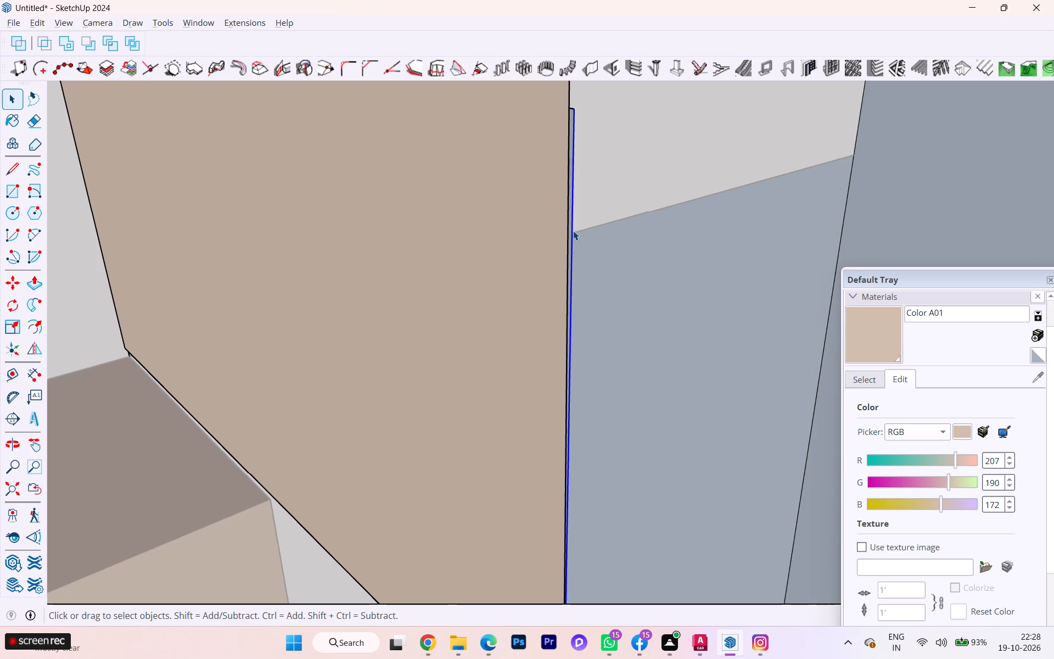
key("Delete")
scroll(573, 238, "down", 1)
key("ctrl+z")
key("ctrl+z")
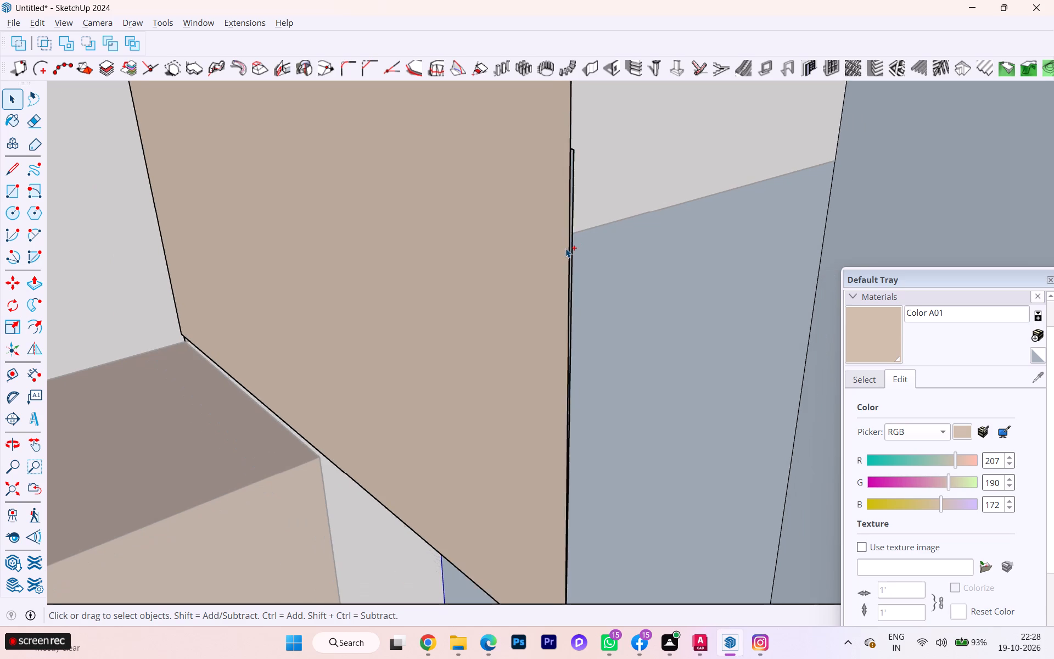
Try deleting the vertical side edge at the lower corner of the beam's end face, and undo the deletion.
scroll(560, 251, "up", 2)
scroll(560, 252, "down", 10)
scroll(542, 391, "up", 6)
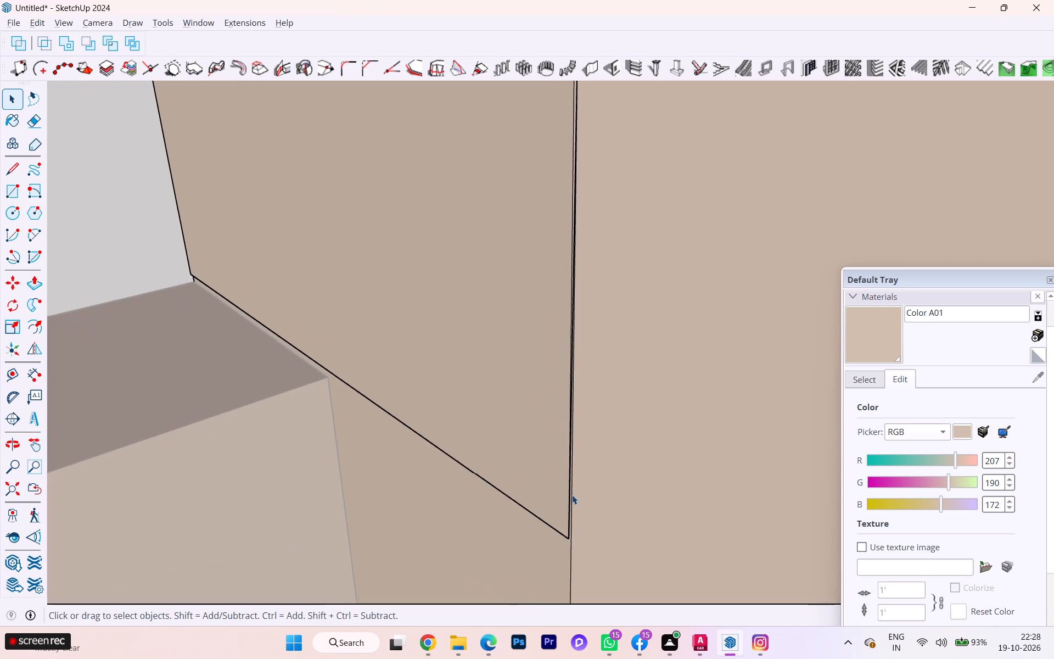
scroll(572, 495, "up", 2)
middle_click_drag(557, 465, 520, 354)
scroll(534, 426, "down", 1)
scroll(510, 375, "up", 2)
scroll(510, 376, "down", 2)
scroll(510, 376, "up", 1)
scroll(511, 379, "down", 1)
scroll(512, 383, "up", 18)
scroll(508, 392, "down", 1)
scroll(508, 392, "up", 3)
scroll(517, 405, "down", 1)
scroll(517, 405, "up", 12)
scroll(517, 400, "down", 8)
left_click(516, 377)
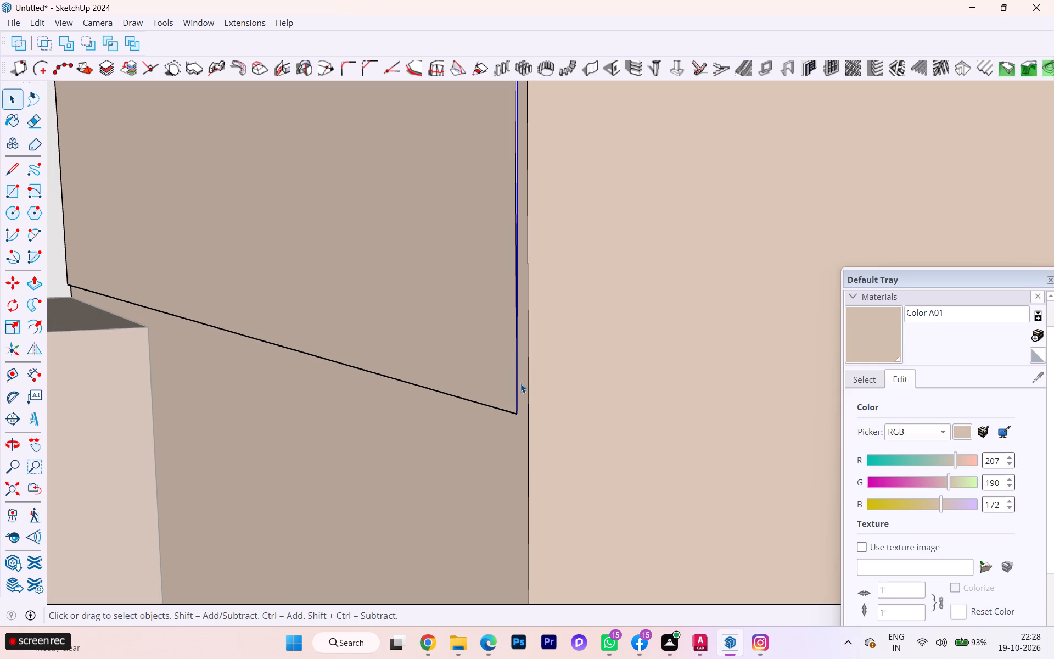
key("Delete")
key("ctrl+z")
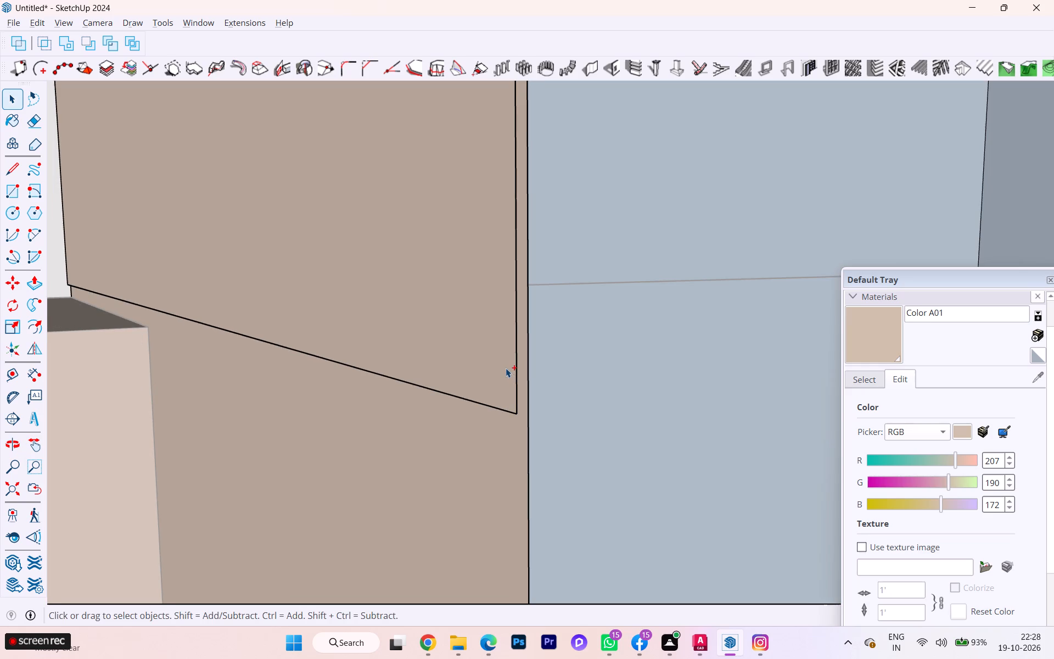
Undo the earlier downward move of the lower edge of the beam's end face.
key("ctrl+z")
Pull the shortened top beam's end face out over the last few slats with Push/Pull.
scroll(501, 354, "down", 1)
scroll(502, 354, "up", 1)
scroll(502, 352, "down", 5)
scroll(501, 349, "up", 6)
scroll(501, 337, "down", 3)
scroll(516, 305, "up", 2)
scroll(516, 305, "down", 3)
scroll(516, 305, "up", 1)
scroll(516, 305, "down", 1)
scroll(516, 305, "up", 2)
scroll(516, 305, "down", 9)
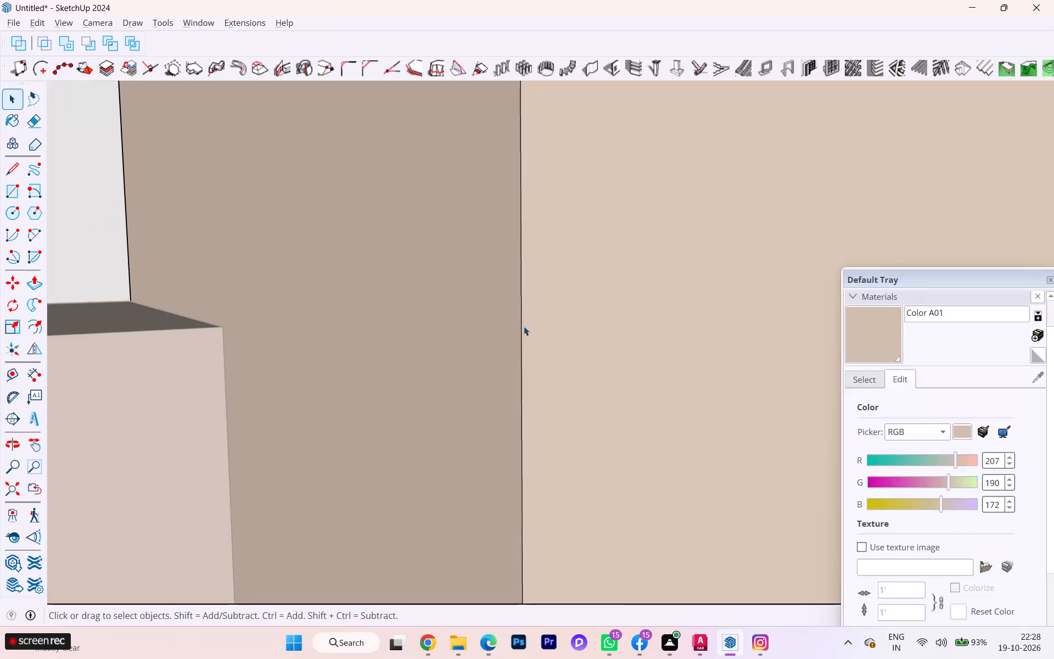
scroll(524, 326, "down", 4)
scroll(521, 329, "up", 2)
scroll(521, 329, "down", 3)
scroll(521, 330, "up", 1)
scroll(478, 323, "down", 1)
scroll(474, 323, "up", 7)
scroll(459, 329, "down", 1)
scroll(459, 329, "up", 4)
scroll(459, 328, "down", 7)
scroll(459, 327, "up", 1)
scroll(501, 287, "down", 2)
scroll(501, 287, "up", 1)
scroll(501, 287, "down", 18)
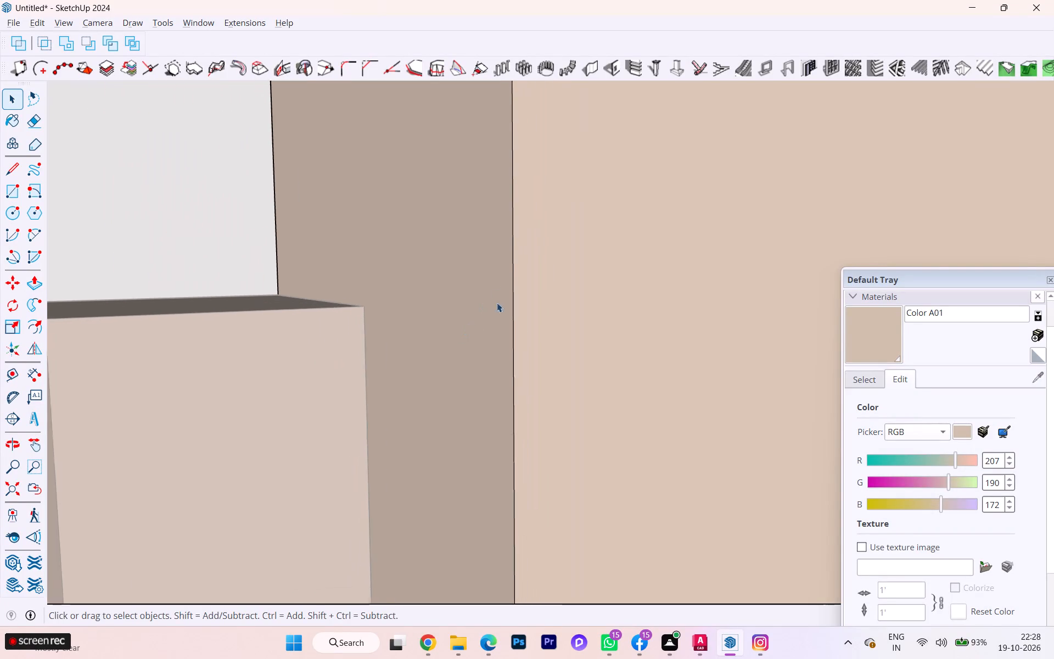
scroll(497, 303, "up", 1)
scroll(497, 303, "down", 10)
middle_click_drag(463, 340, 467, 414)
scroll(452, 308, "down", 3)
scroll(452, 308, "up", 2)
scroll(452, 308, "down", 2)
scroll(452, 308, "up", 3)
scroll(452, 308, "down", 6)
scroll(452, 316, "up", 1)
scroll(452, 316, "down", 2)
scroll(452, 321, "up", 2)
scroll(452, 321, "down", 3)
left_click(441, 239)
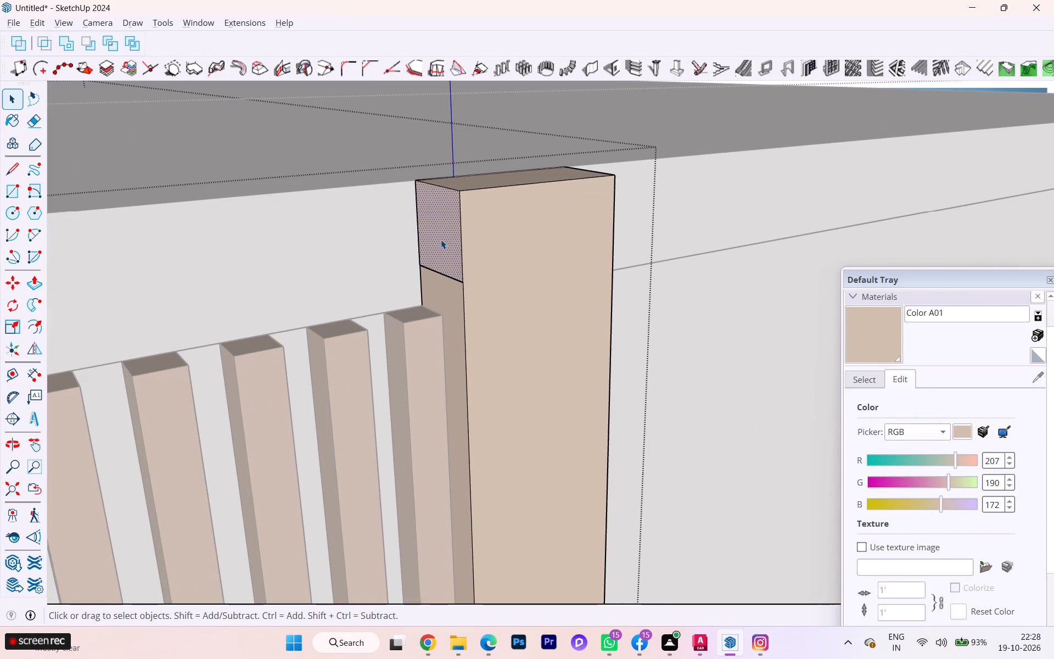
key("p")
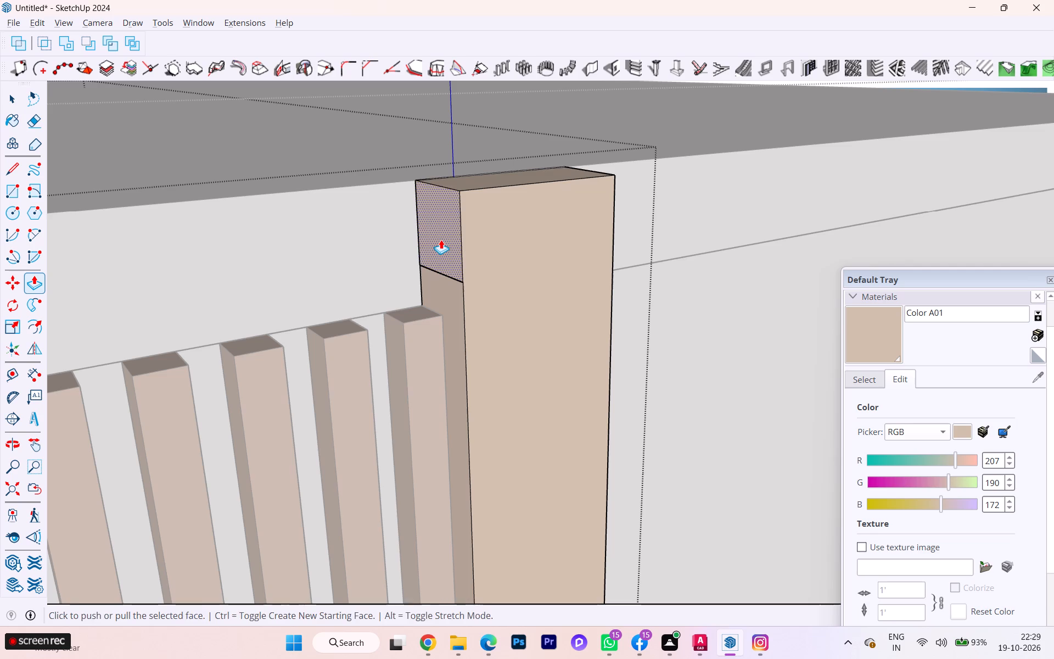
left_click(441, 239)
scroll(324, 240, "down", 1)
left_click(238, 238)
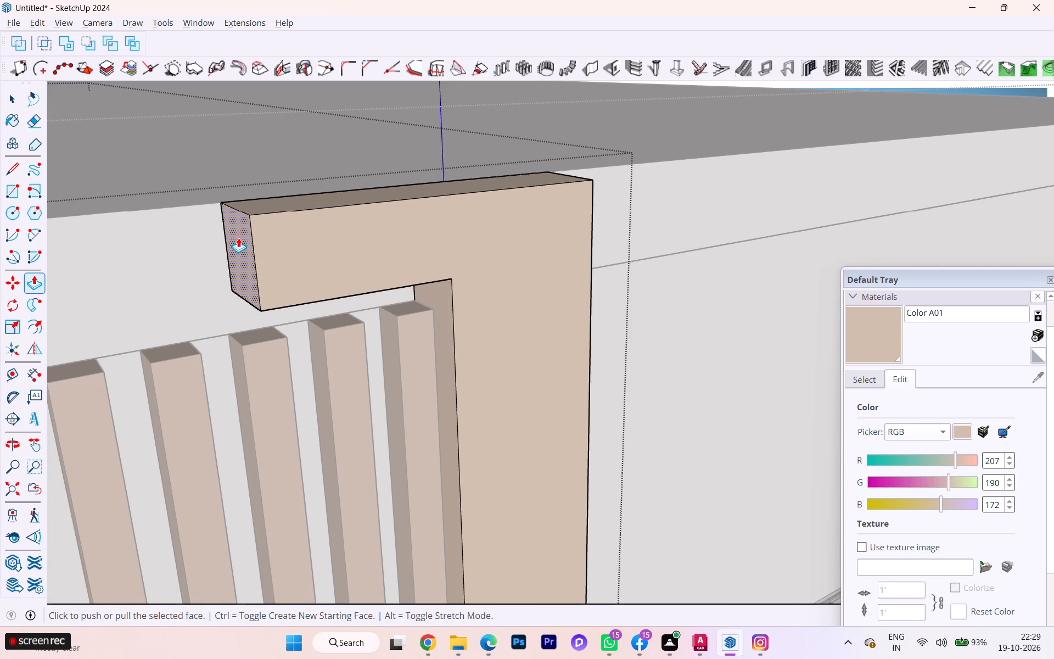
Lower the underside of the top beam to the tops of the slats with Push/Pull.
scroll(315, 242, "down", 1)
middle_click_drag(315, 242, 393, 73)
scroll(343, 308, "up", 4)
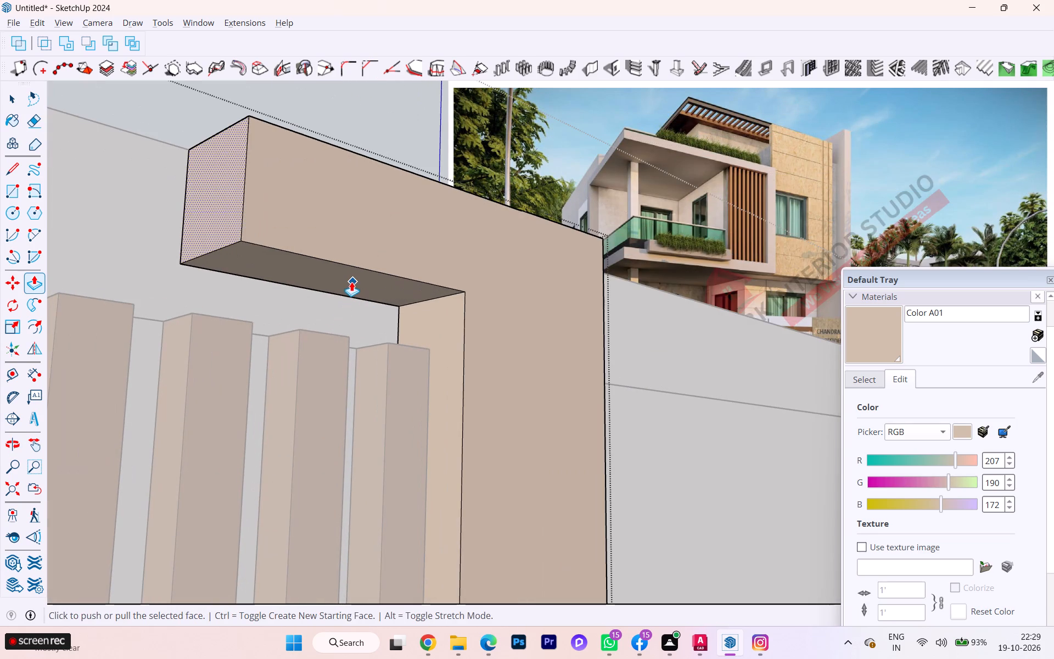
left_click(351, 281)
key("space")
left_click(338, 284)
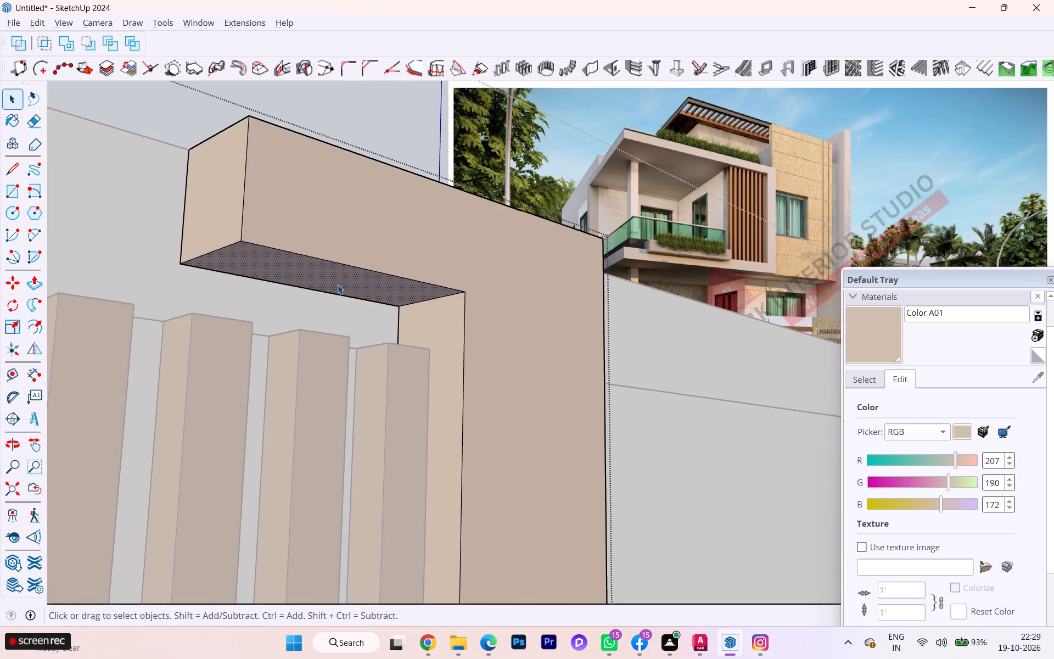
key("p")
left_click(338, 284)
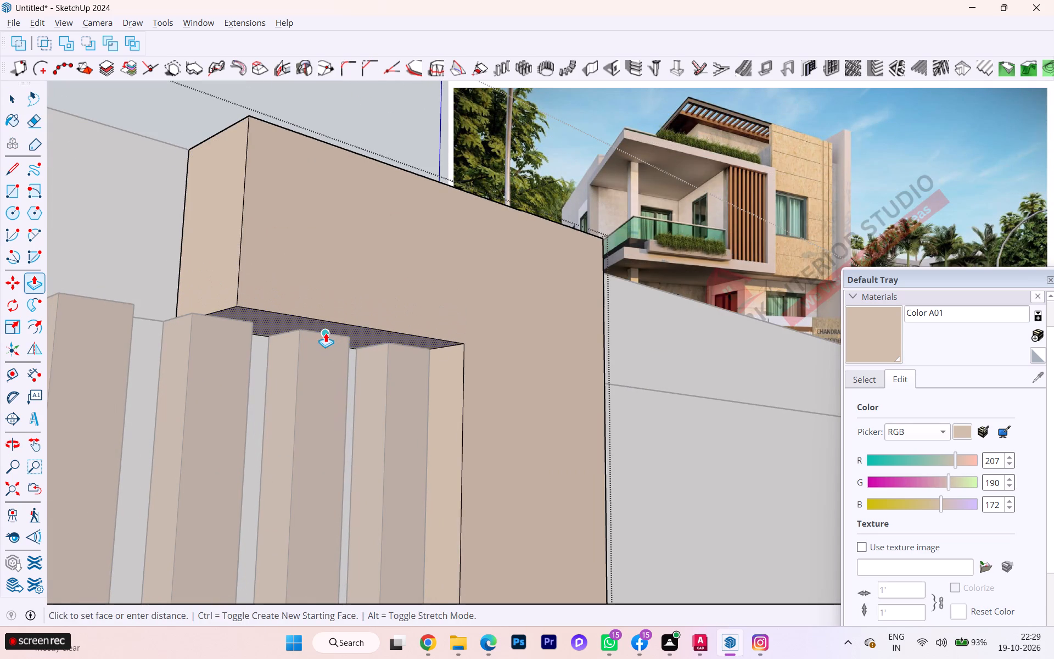
left_click(322, 338)
key("space")
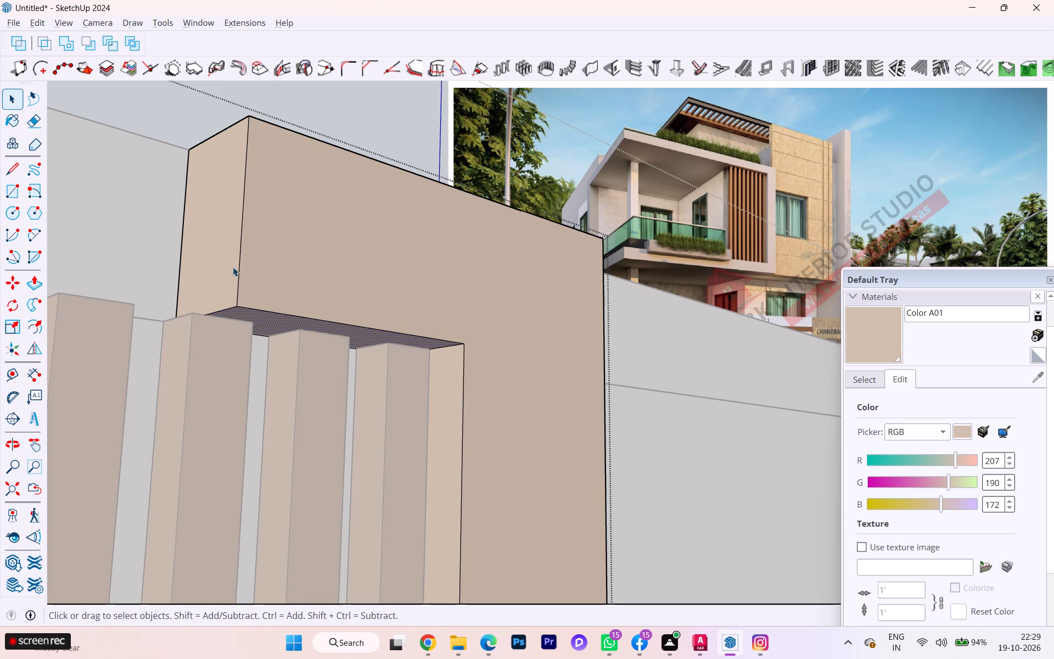
Extend the top beam's end face with Push/Pull to the balcony roof's outer corner, and leave the nested editing modes.
scroll(233, 267, "down", 2)
left_click(204, 266)
key("p")
left_click(206, 266)
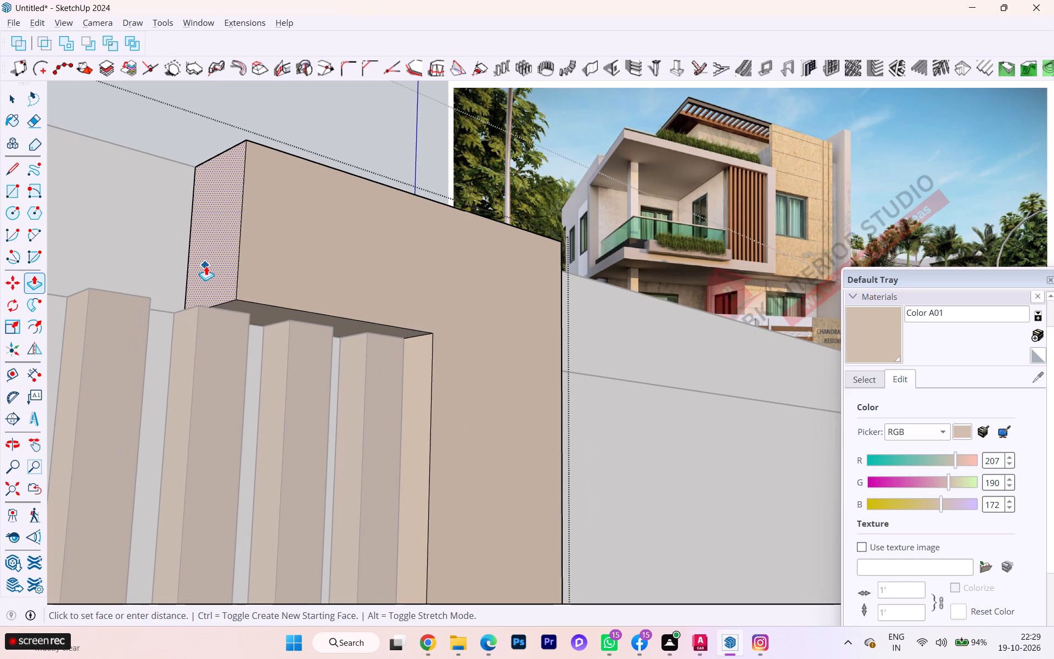
scroll(260, 259, "down", 5)
scroll(262, 259, "up", 2)
scroll(262, 259, "down", 7)
scroll(283, 263, "up", 1)
scroll(294, 264, "down", 3)
scroll(295, 264, "up", 5)
scroll(296, 265, "down", 4)
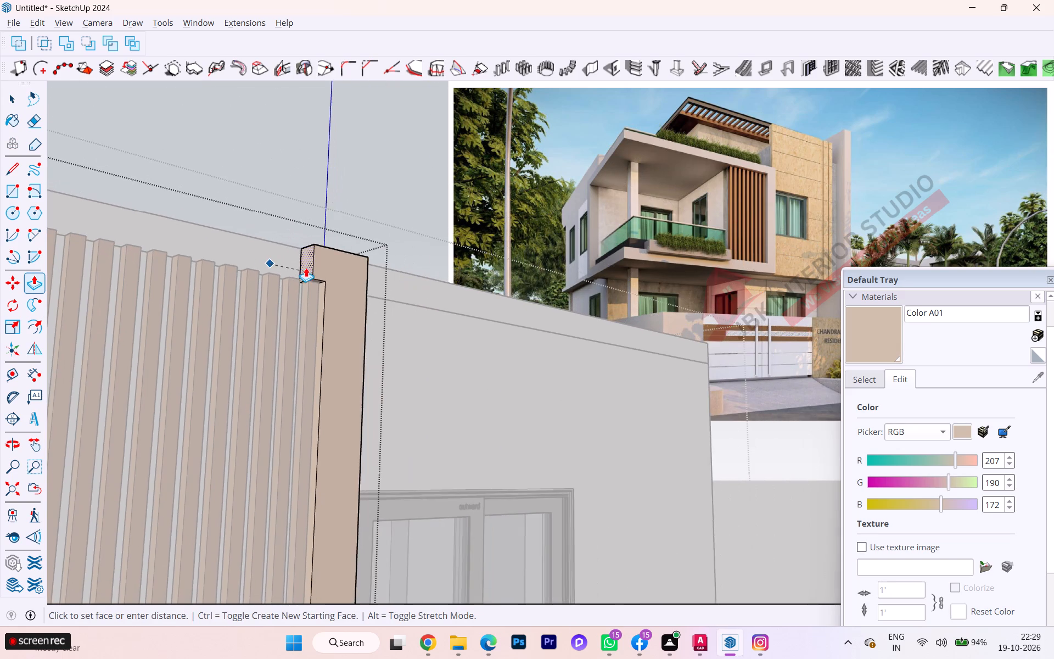
scroll(306, 267, "down", 4)
middle_click_drag(307, 266, 357, 396)
scroll(344, 290, "down", 2)
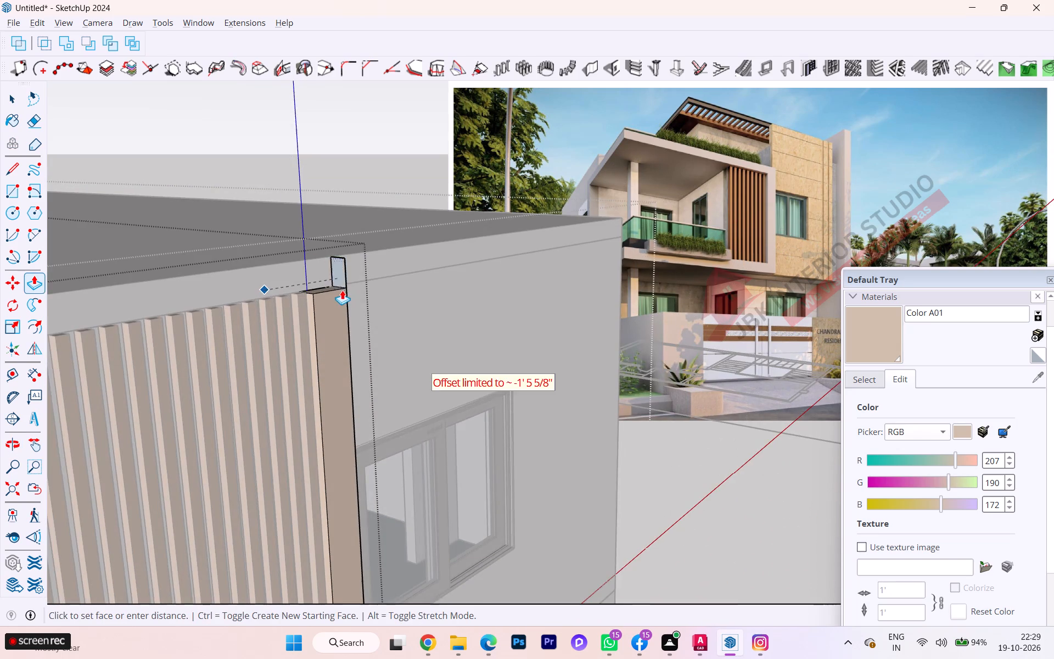
scroll(342, 290, "down", 4)
scroll(323, 288, "up", 3)
scroll(323, 288, "down", 8)
scroll(238, 299, "down", 4)
scroll(230, 305, "up", 3)
scroll(229, 306, "down", 2)
scroll(249, 300, "up", 1)
scroll(250, 301, "down", 3)
scroll(250, 301, "up", 1)
scroll(250, 301, "down", 1)
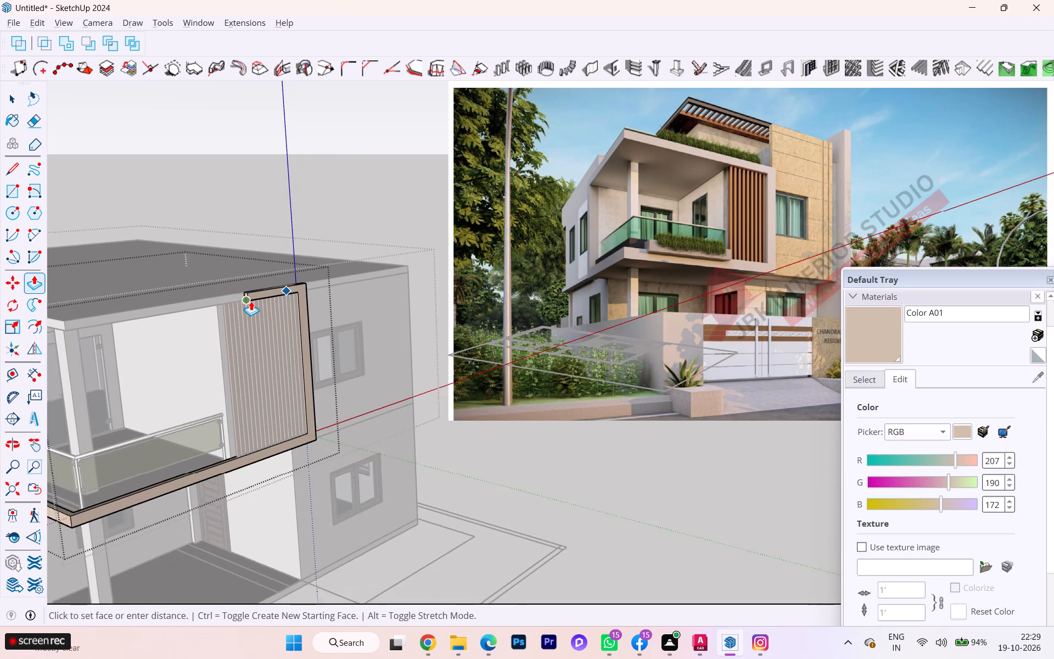
scroll(251, 301, "down", 2)
scroll(126, 310, "up", 5)
scroll(111, 315, "down", 3)
scroll(111, 315, "up", 7)
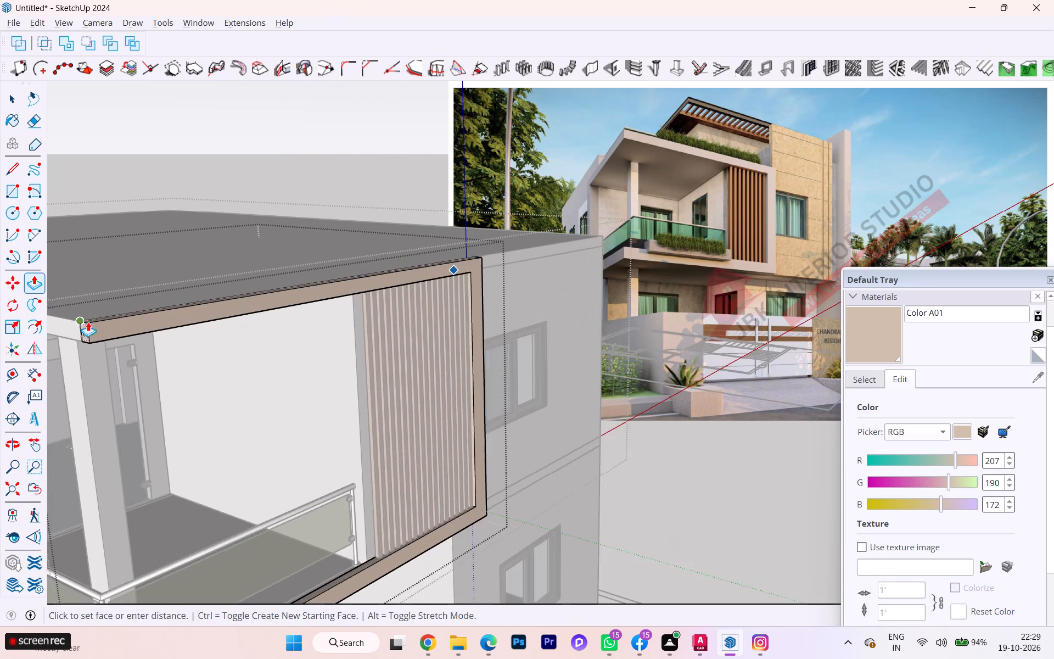
scroll(88, 322, "up", 3)
left_click(72, 325)
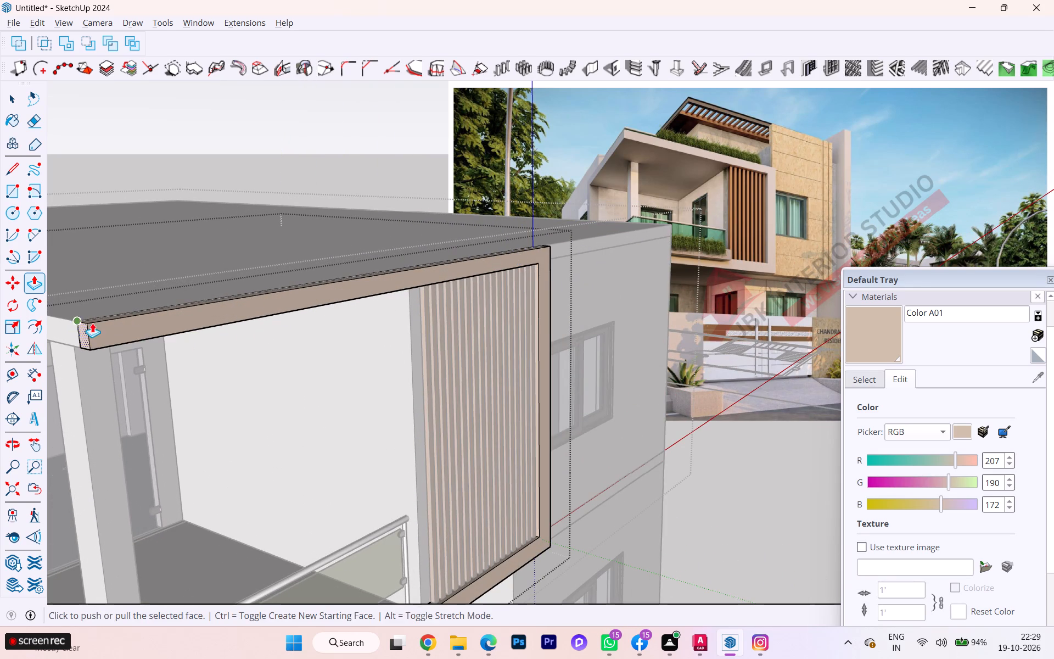
key("space")
left_click(765, 512)
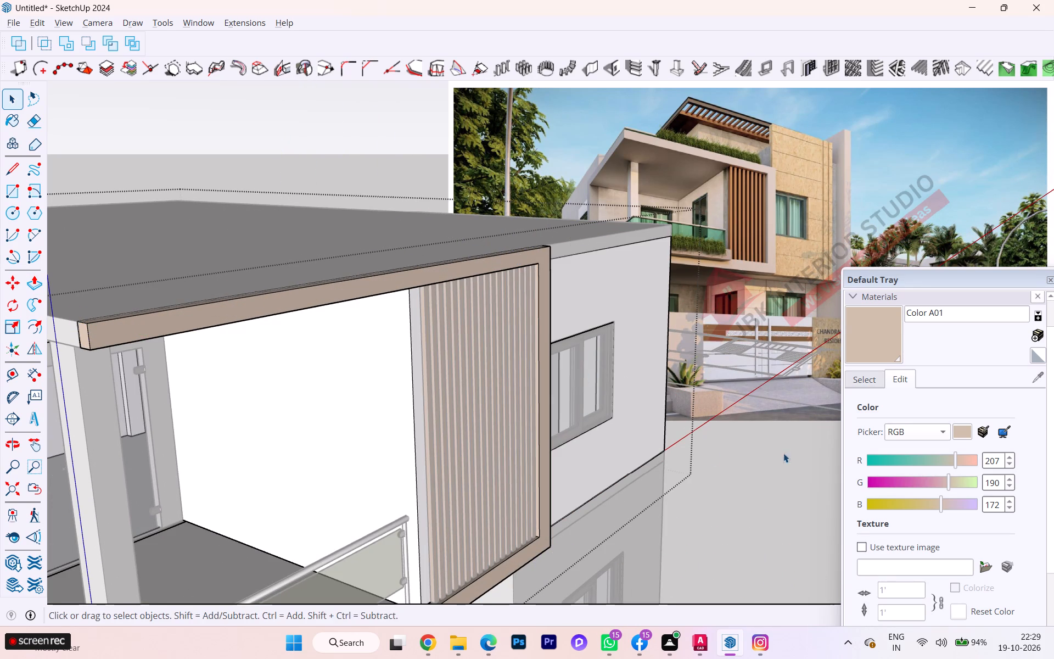
left_click(783, 465)
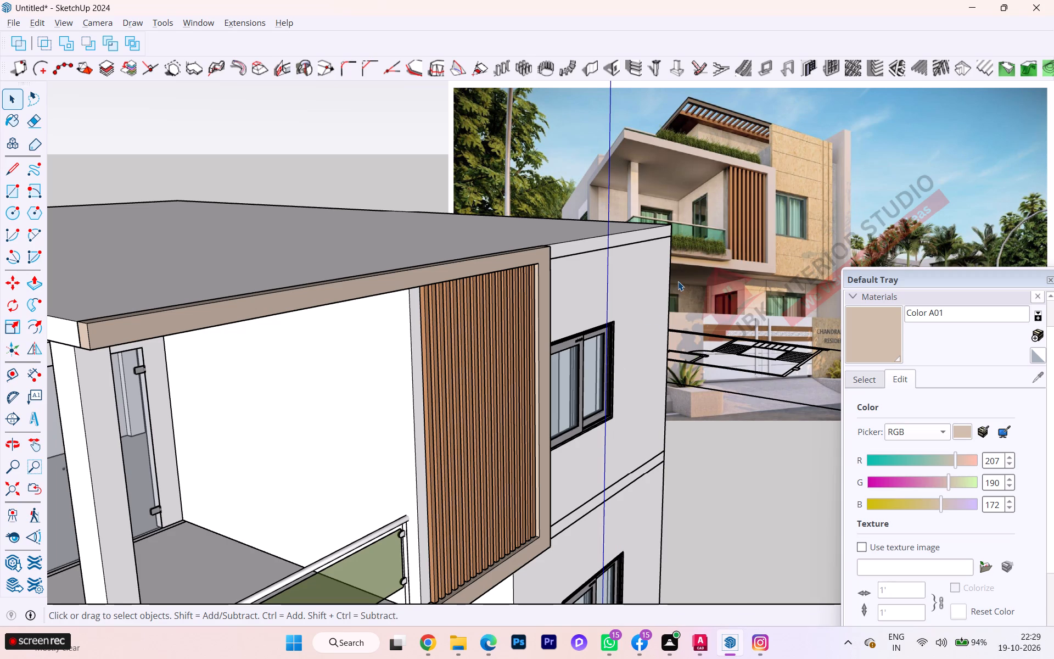
Open the upper storey for editing and paint its balcony back wall and the side wall beside the door with pink Color A01.
scroll(665, 298, "down", 1)
scroll(630, 339, "down", 1)
scroll(630, 339, "up", 1)
scroll(630, 339, "down", 1)
scroll(453, 403, "down", 2)
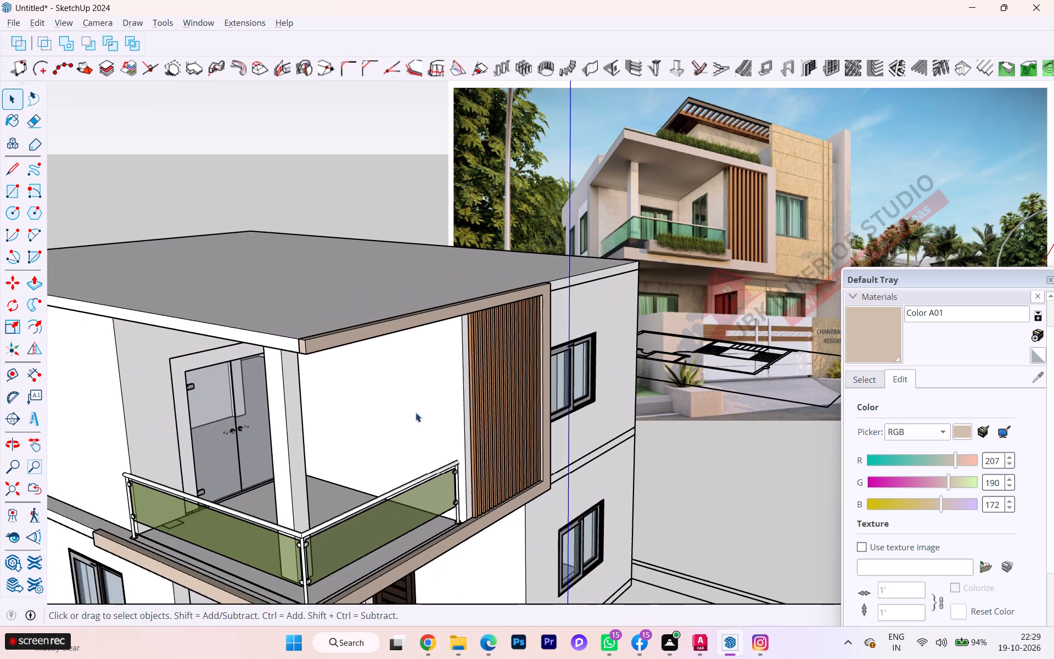
scroll(403, 421, "down", 1)
middle_click_drag(386, 415, 228, 417)
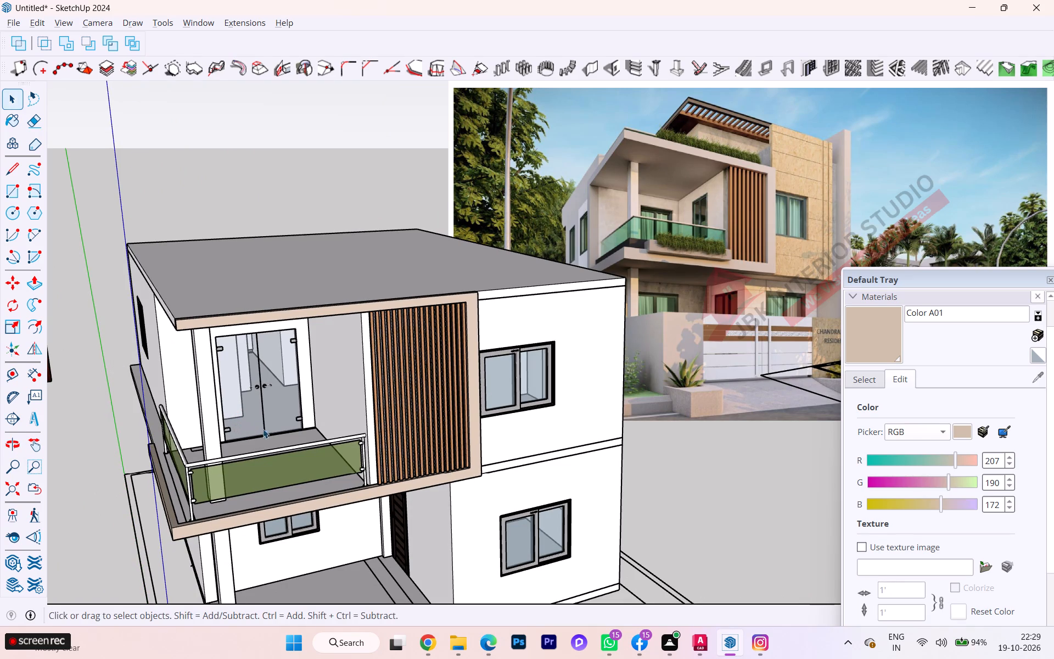
left_click(345, 386)
middle_click_drag(344, 384, 424, 394)
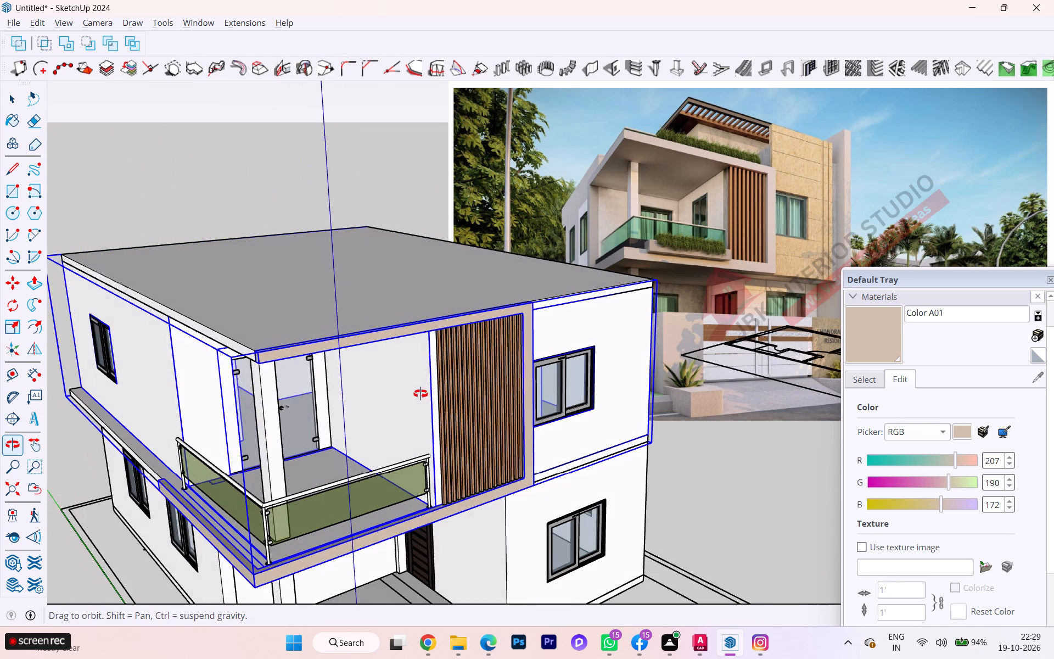
middle_click_drag(424, 394, 427, 394)
double_click(403, 388)
left_click(385, 379)
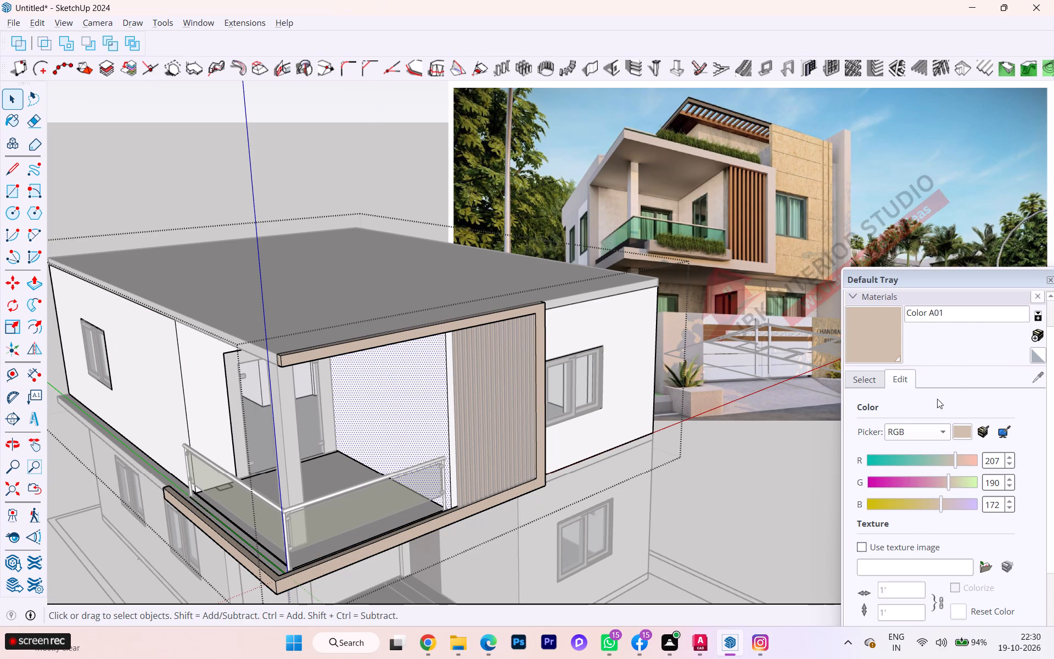
left_click(867, 383)
left_click(864, 424)
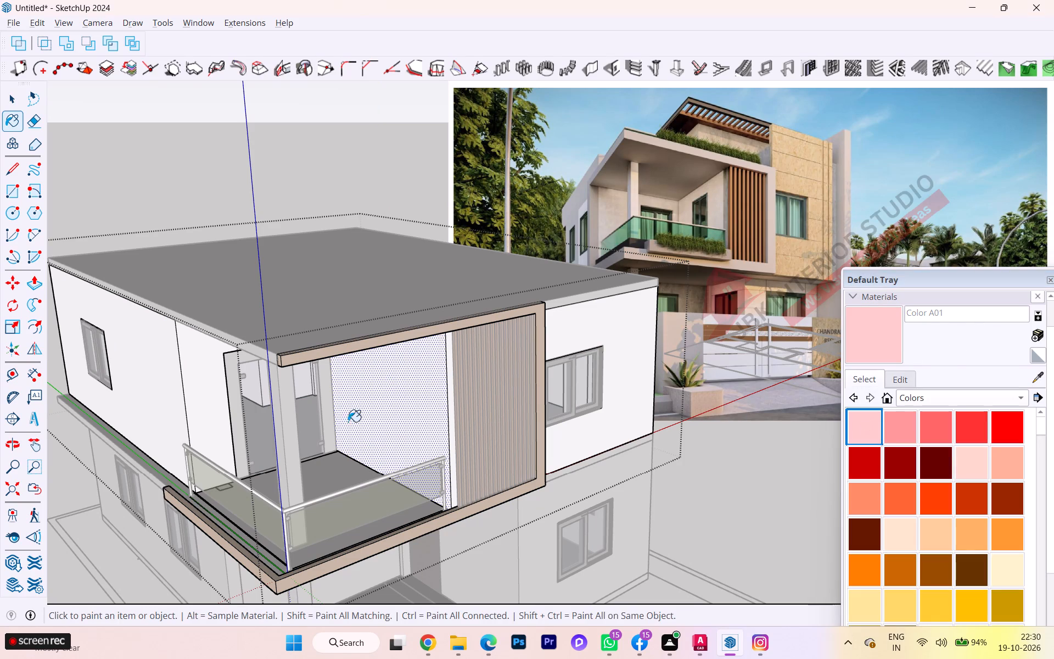
left_click(373, 412)
left_click(210, 418)
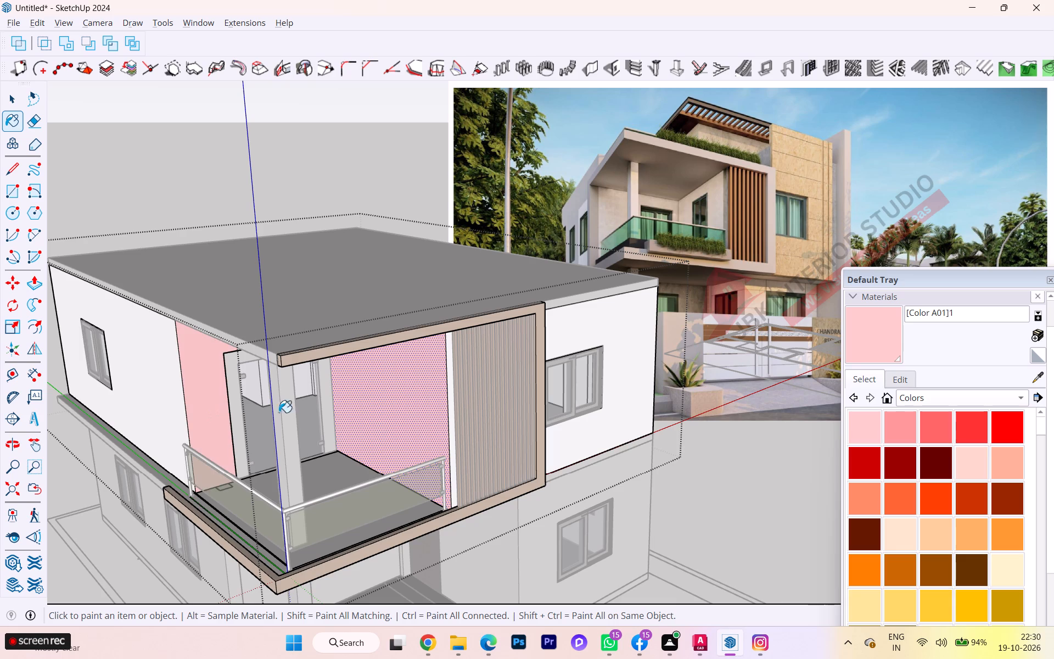
Recolour the pink balcony wall material to the reference image's beige balcony wall, RGB 204, 190, 178, and leave the storey's editing mode.
left_click(910, 381)
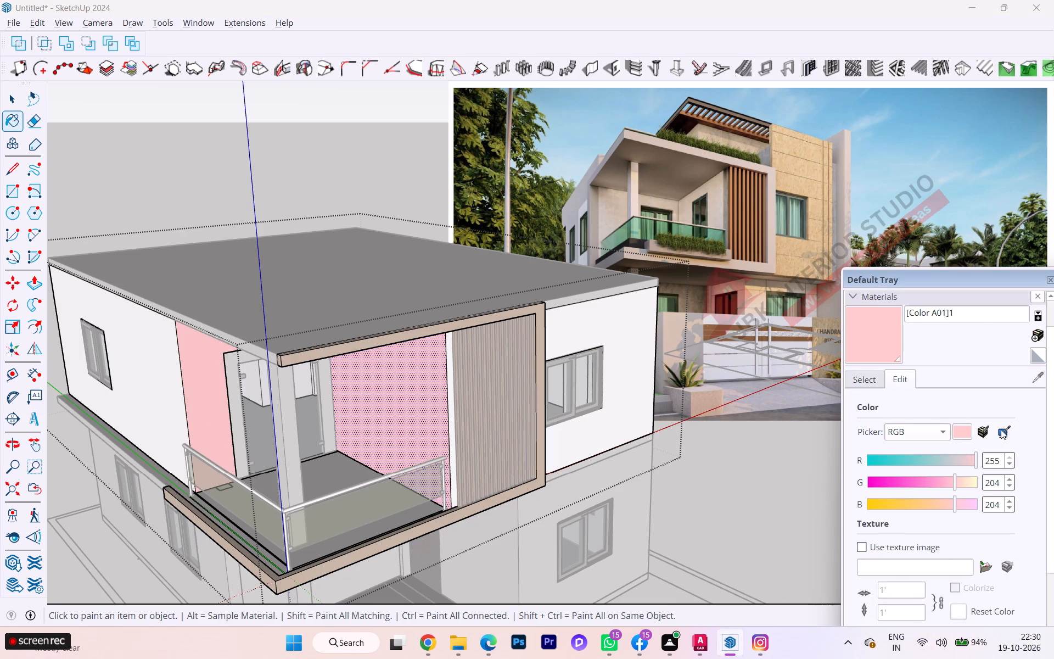
left_click(1001, 429)
left_click(607, 210)
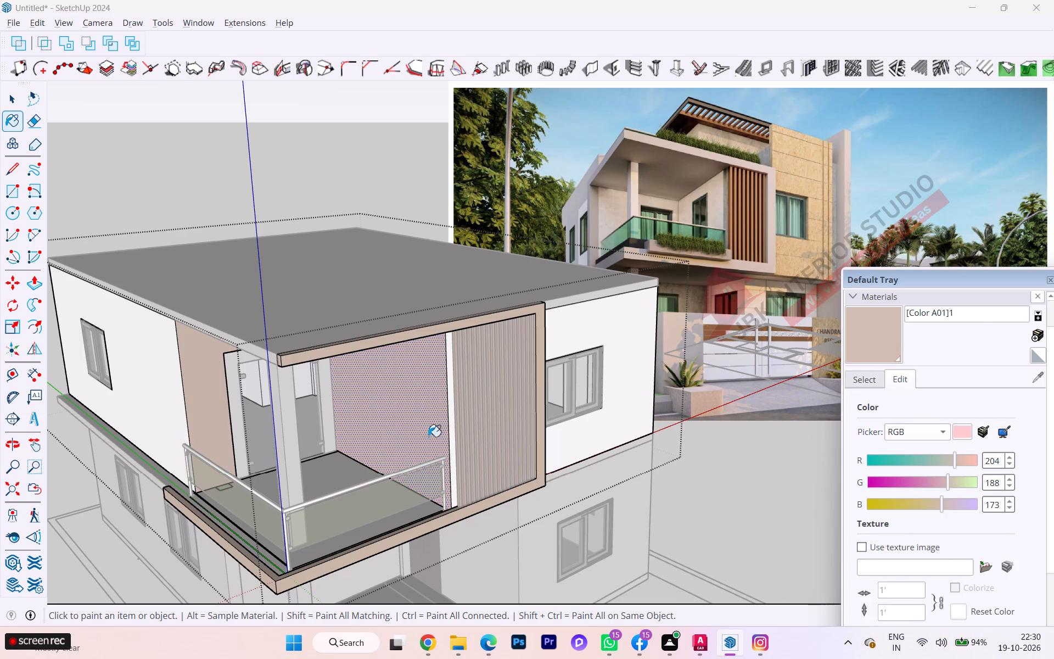
scroll(424, 432, "down", 1)
scroll(425, 432, "up", 1)
scroll(429, 434, "down", 2)
key("space")
left_click(670, 455)
key("space")
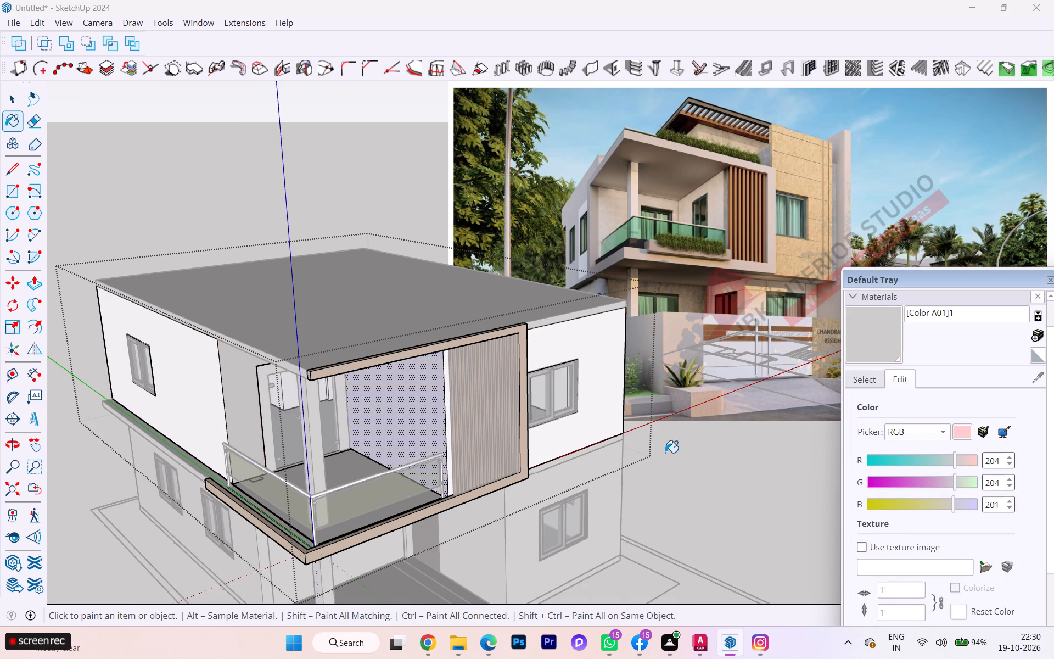
left_click(608, 209)
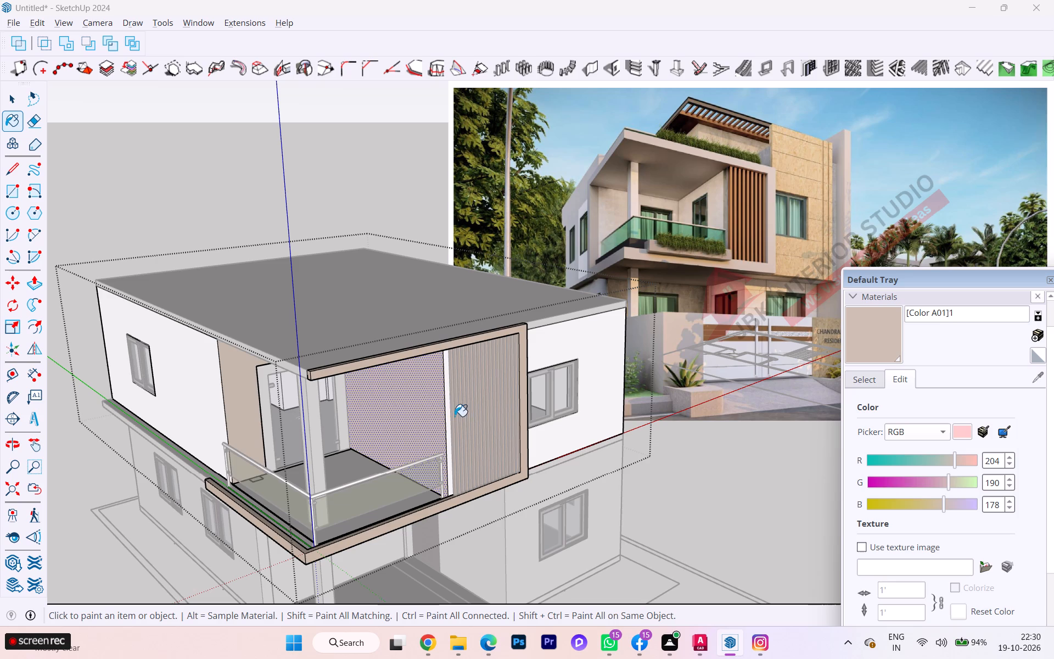
left_click(18, 96)
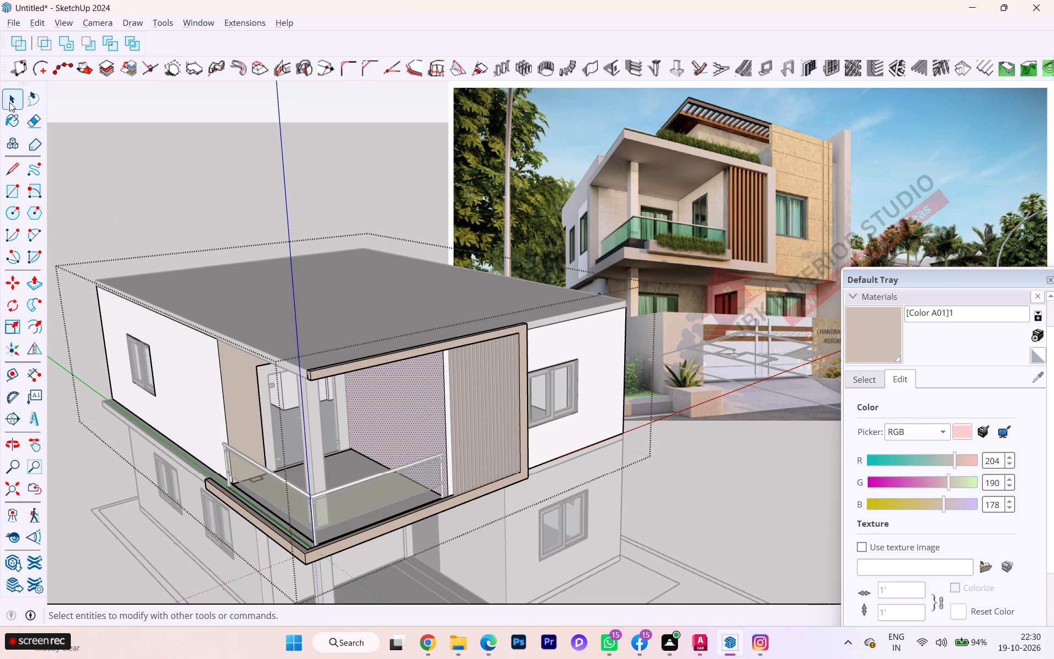
left_click(9, 102)
left_click(677, 501)
Open the upper storey for editing and paint the narrow wall strip beside the wooden slats with pink Color A01.
scroll(413, 429, "up", 2)
scroll(413, 429, "down", 1)
scroll(413, 429, "up", 3)
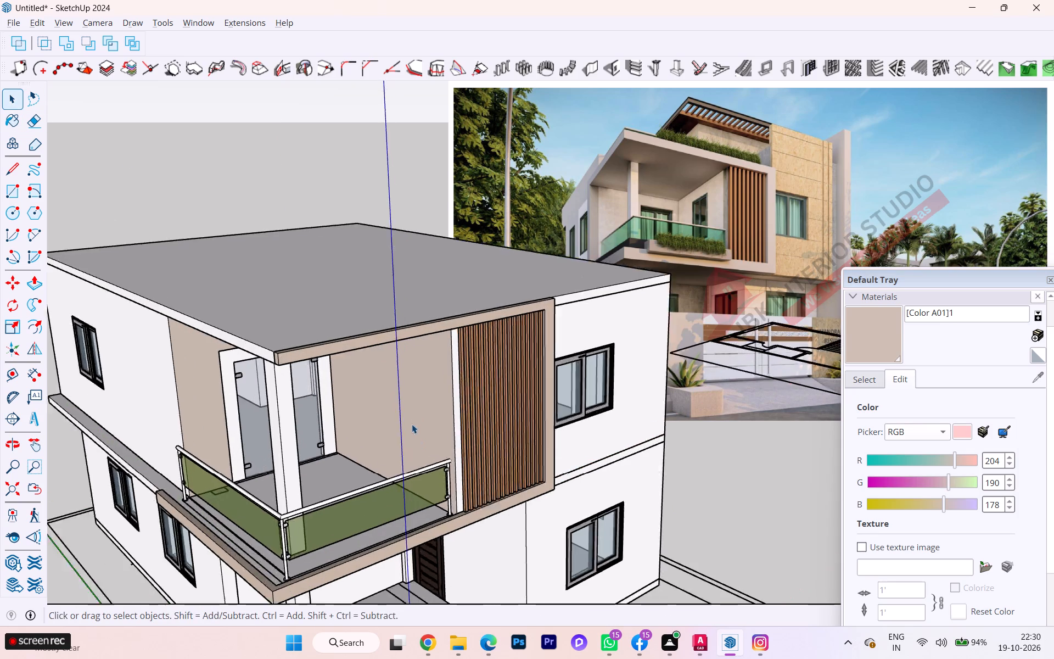
scroll(412, 424, "up", 5)
scroll(417, 415, "down", 7)
scroll(417, 415, "up", 2)
scroll(417, 415, "down", 1)
scroll(417, 415, "up", 1)
scroll(441, 405, "down", 2)
scroll(492, 398, "down", 3)
scroll(492, 398, "up", 2)
scroll(492, 397, "down", 1)
scroll(492, 397, "up", 2)
scroll(488, 388, "down", 1)
scroll(488, 388, "up", 4)
scroll(488, 388, "down", 1)
scroll(488, 388, "up", 1)
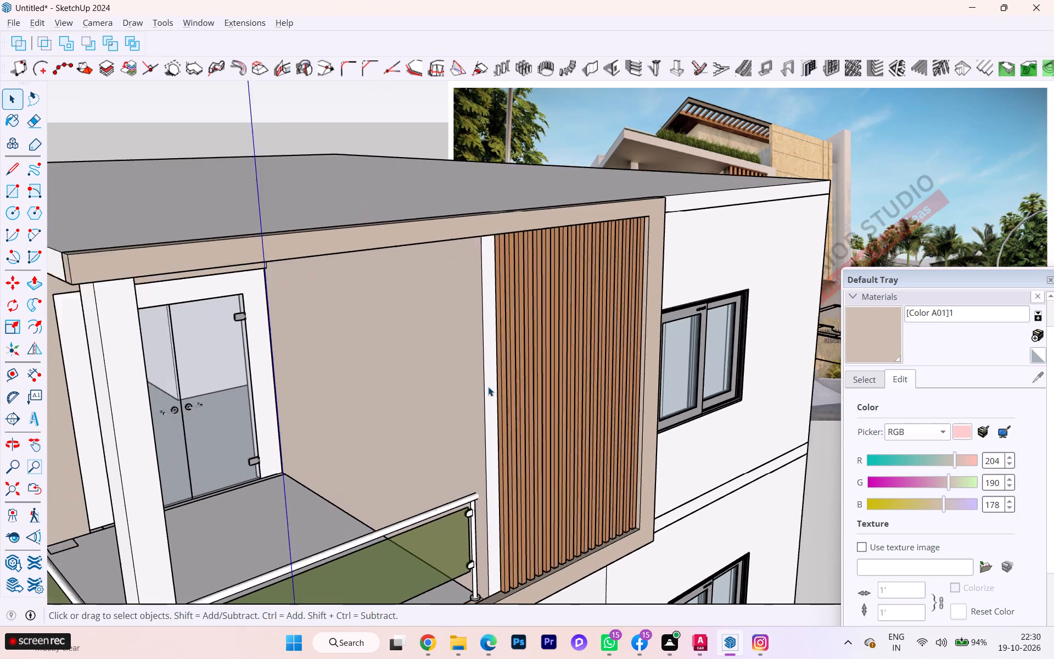
scroll(488, 387, "up", 3)
scroll(490, 380, "down", 2)
scroll(490, 380, "up", 12)
scroll(490, 376, "down", 1)
scroll(490, 376, "up", 1)
triple_click(489, 375)
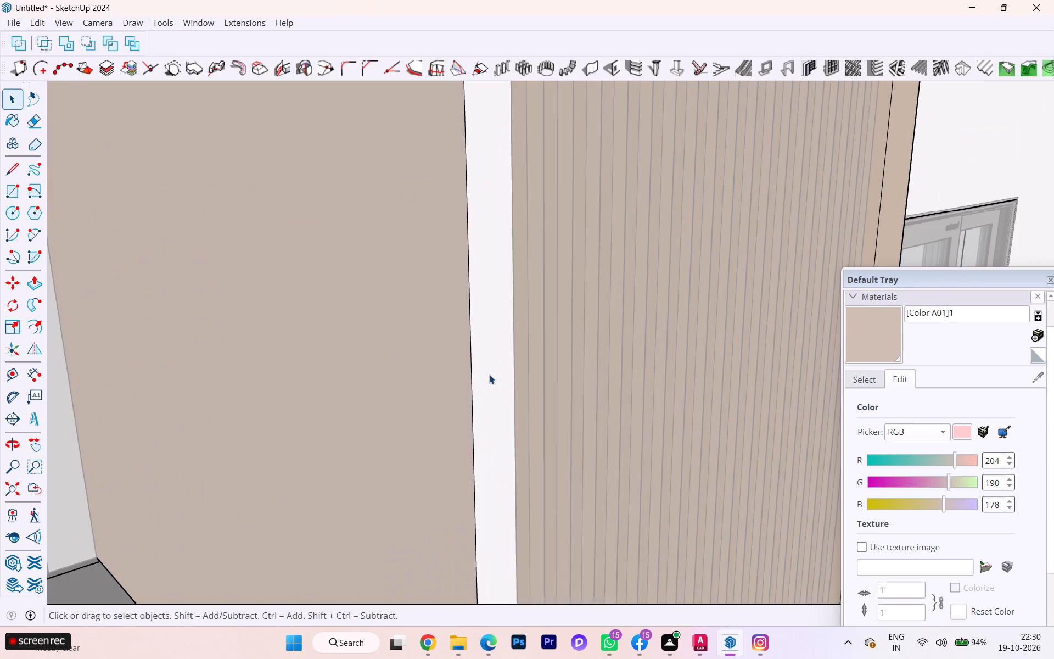
left_click(489, 373)
double_click(489, 373)
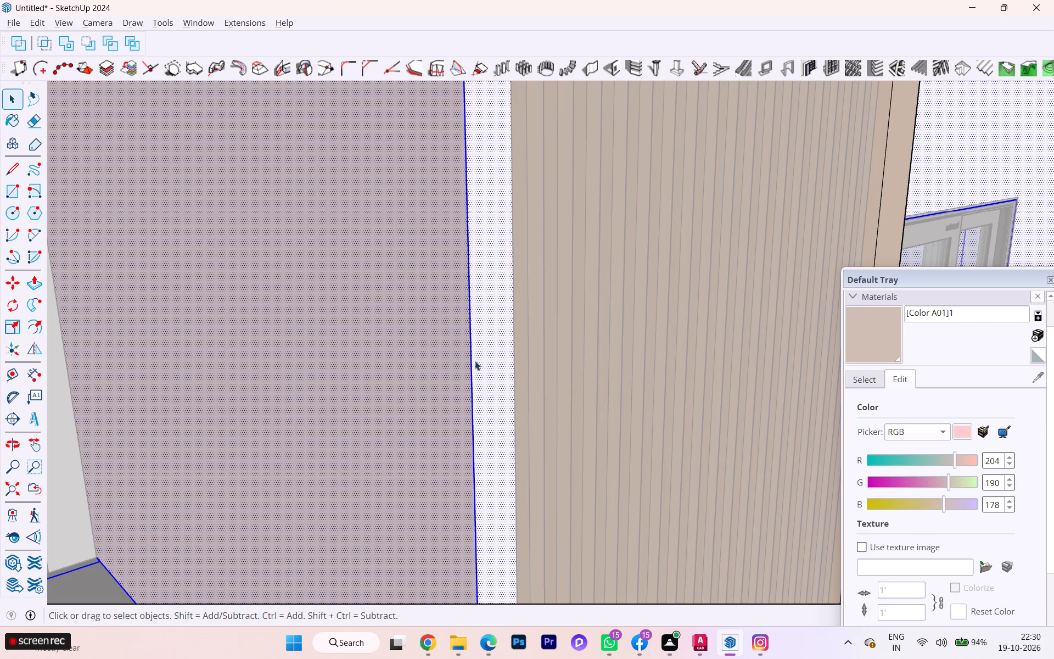
scroll(456, 354, "down", 2)
scroll(456, 354, "up", 1)
scroll(456, 354, "down", 5)
scroll(456, 354, "up", 3)
scroll(456, 354, "down", 13)
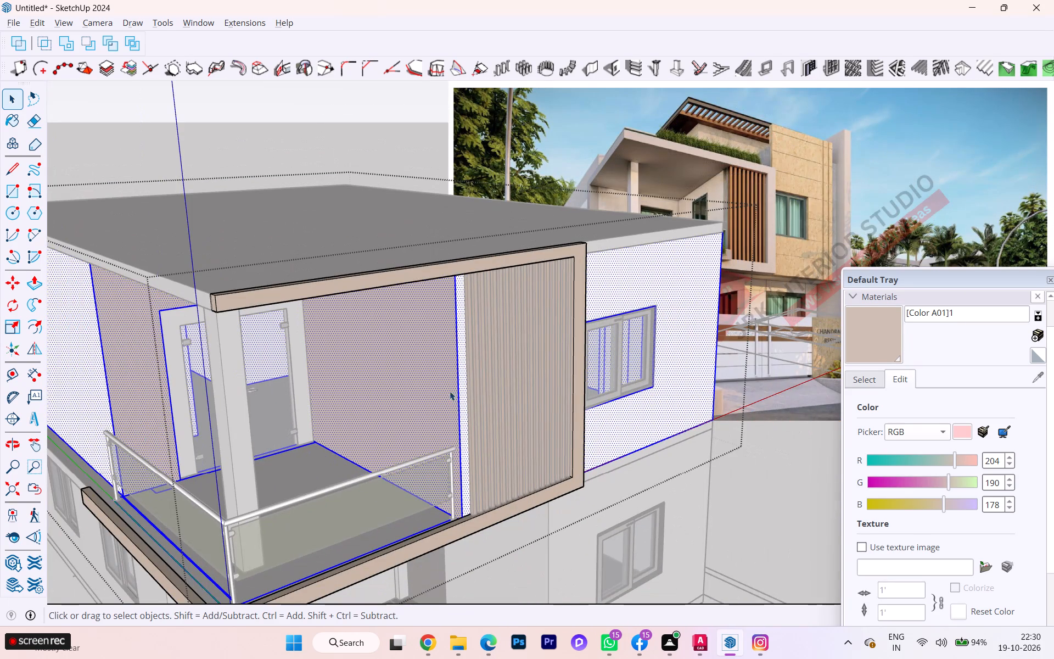
double_click(460, 352)
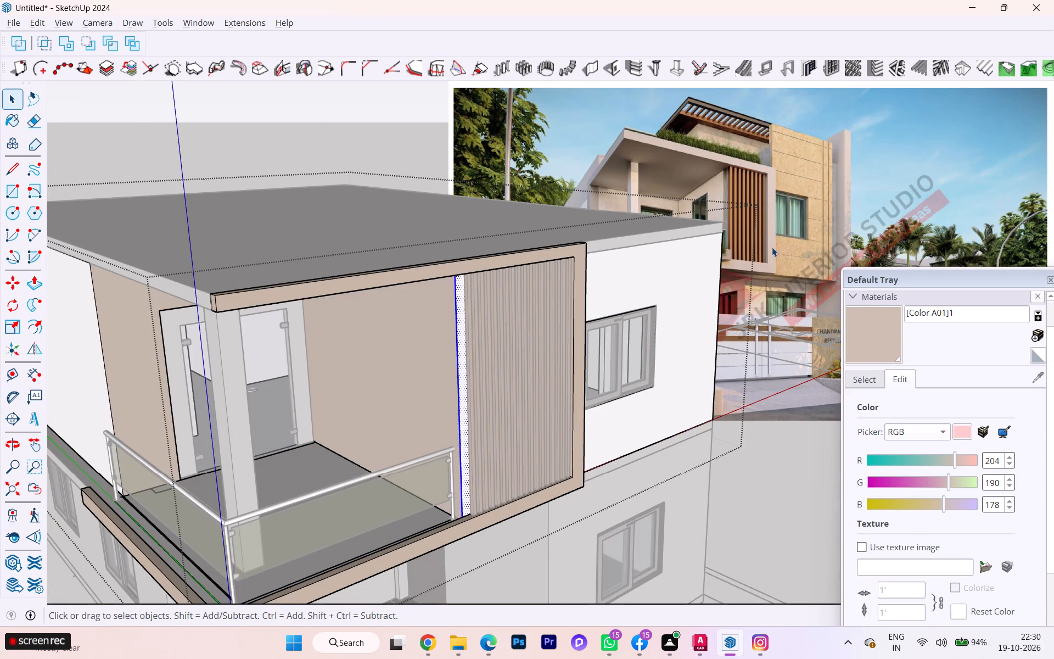
scroll(602, 418, "down", 4)
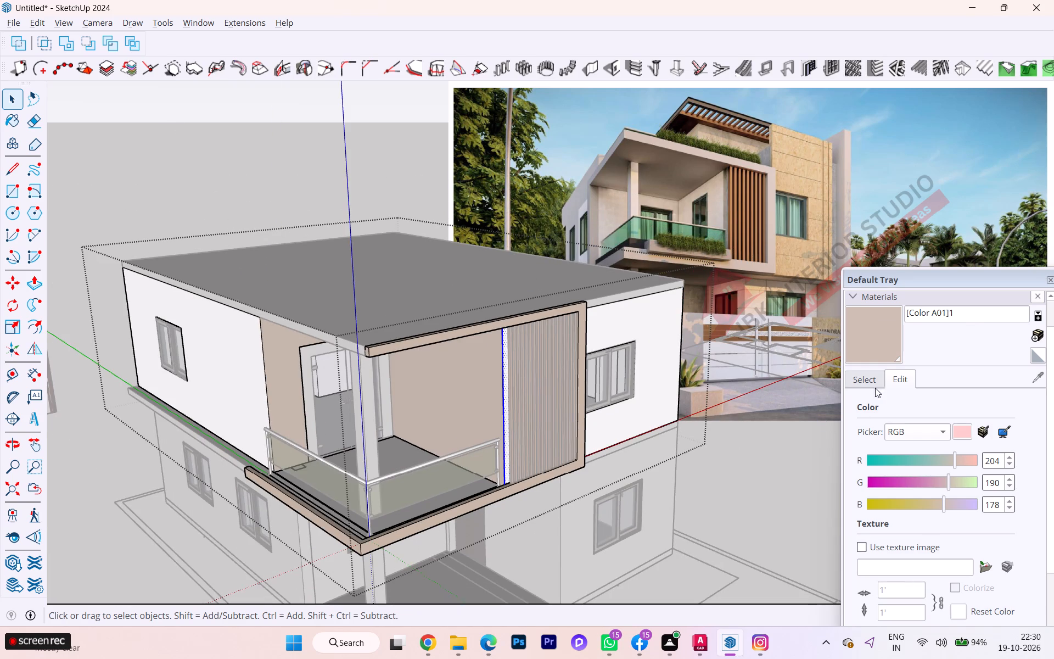
left_click(865, 377)
left_click(861, 416)
scroll(570, 323, "up", 3)
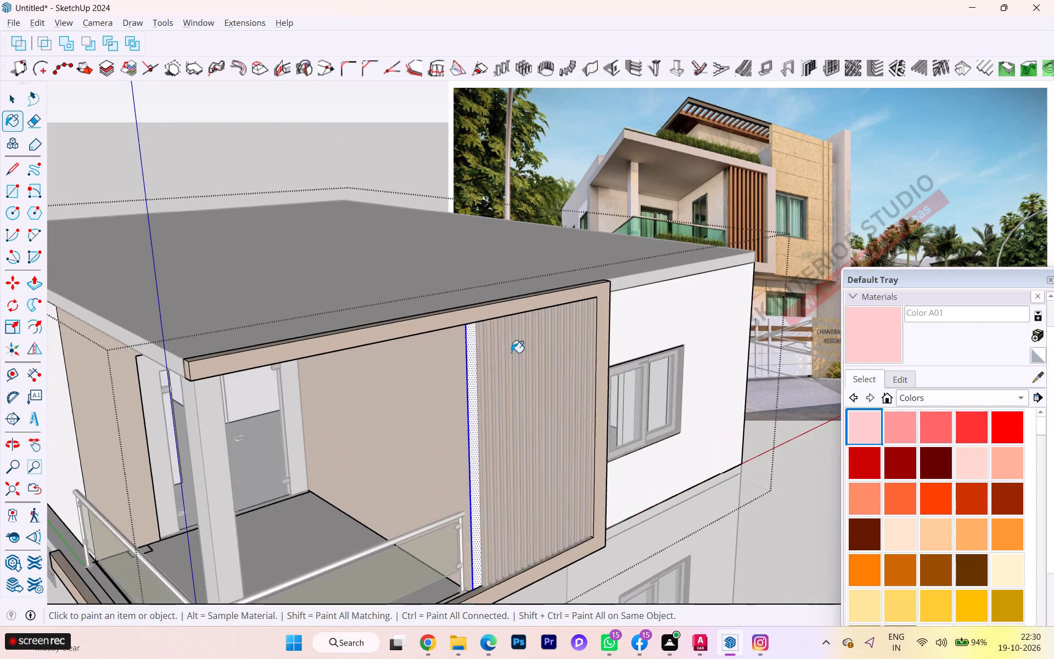
scroll(511, 353, "up", 3)
scroll(487, 363, "down", 1)
scroll(487, 363, "up", 2)
left_click(468, 365)
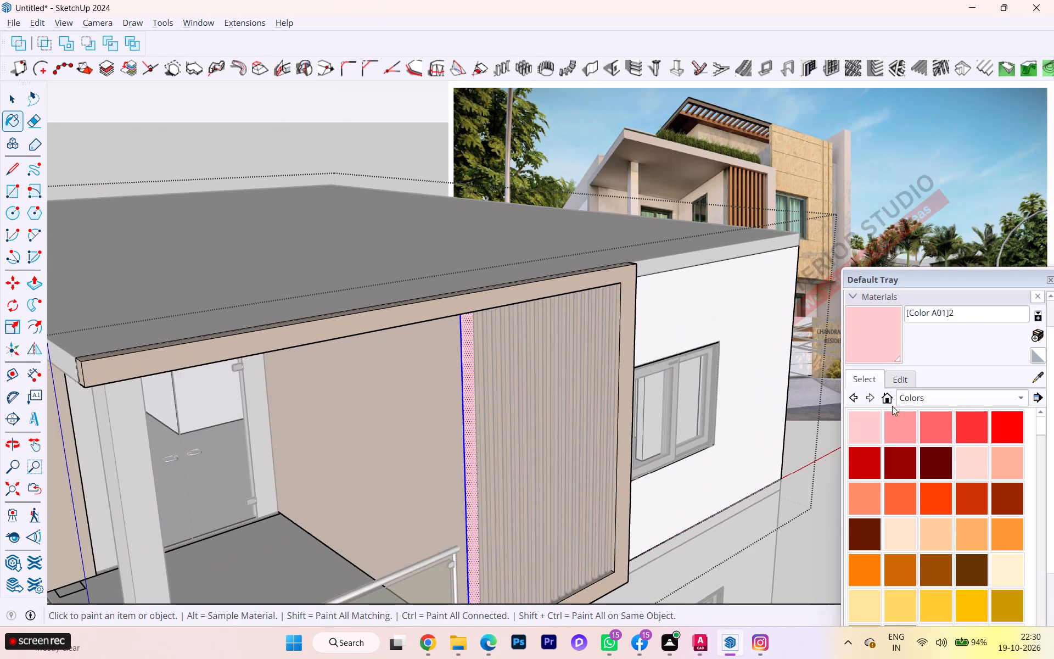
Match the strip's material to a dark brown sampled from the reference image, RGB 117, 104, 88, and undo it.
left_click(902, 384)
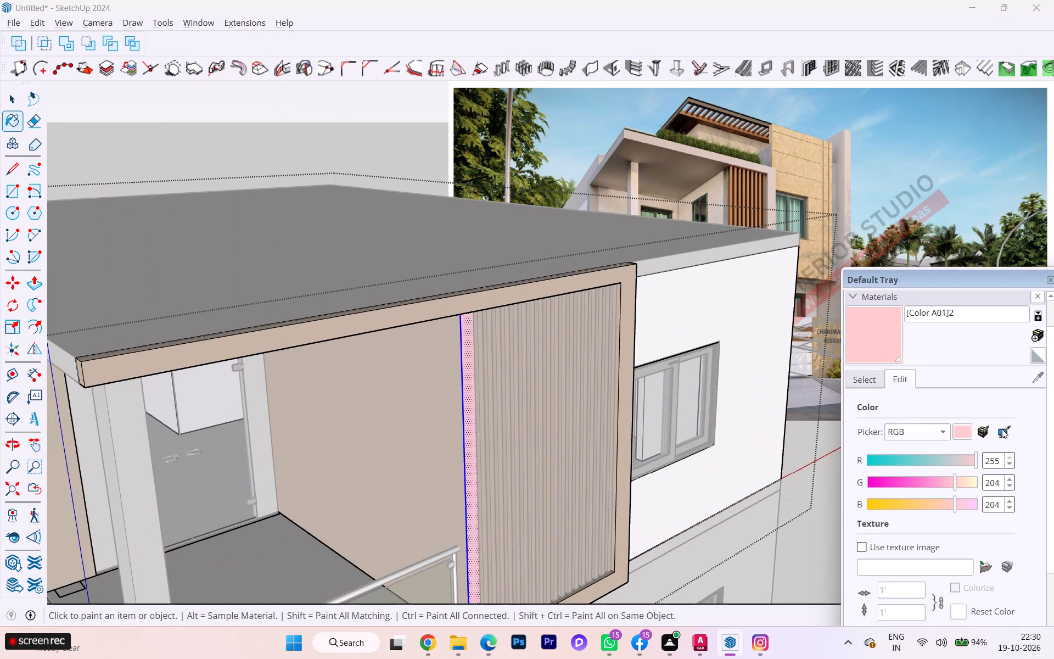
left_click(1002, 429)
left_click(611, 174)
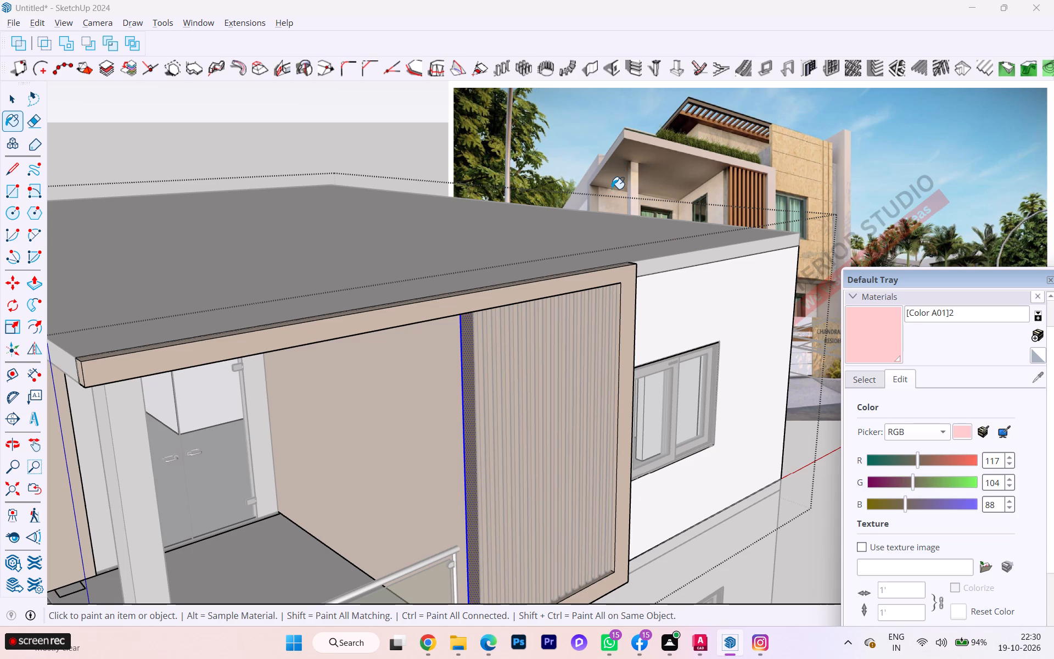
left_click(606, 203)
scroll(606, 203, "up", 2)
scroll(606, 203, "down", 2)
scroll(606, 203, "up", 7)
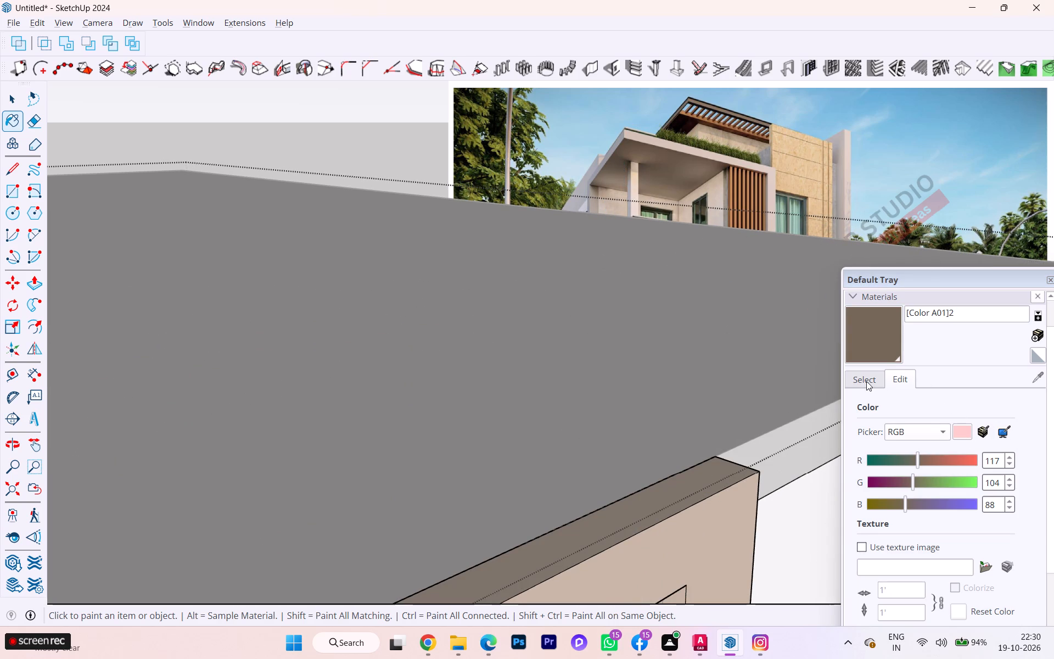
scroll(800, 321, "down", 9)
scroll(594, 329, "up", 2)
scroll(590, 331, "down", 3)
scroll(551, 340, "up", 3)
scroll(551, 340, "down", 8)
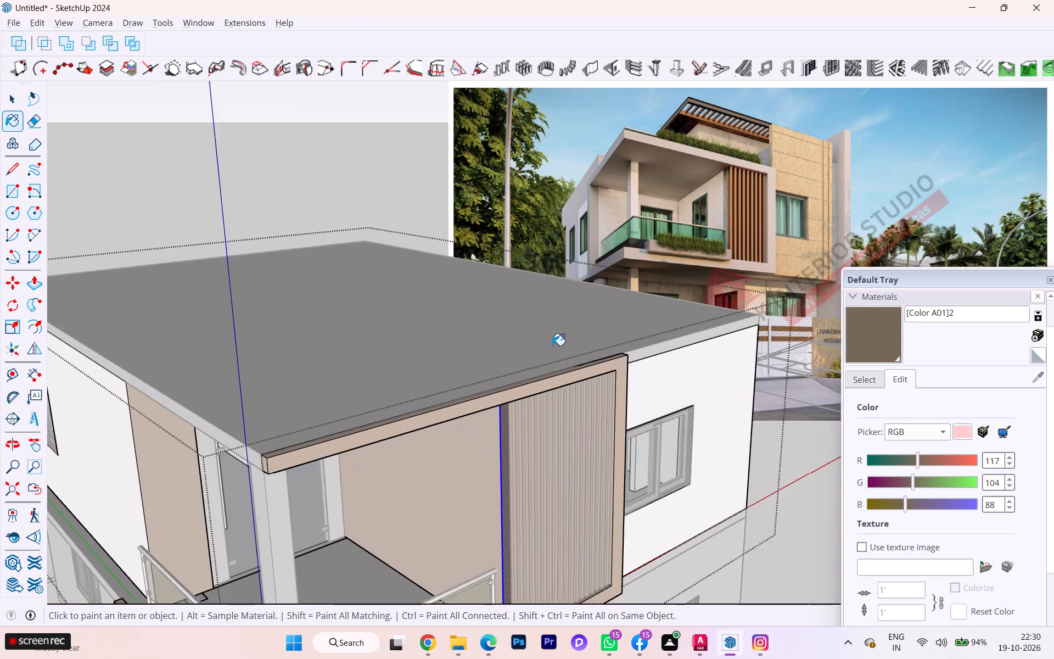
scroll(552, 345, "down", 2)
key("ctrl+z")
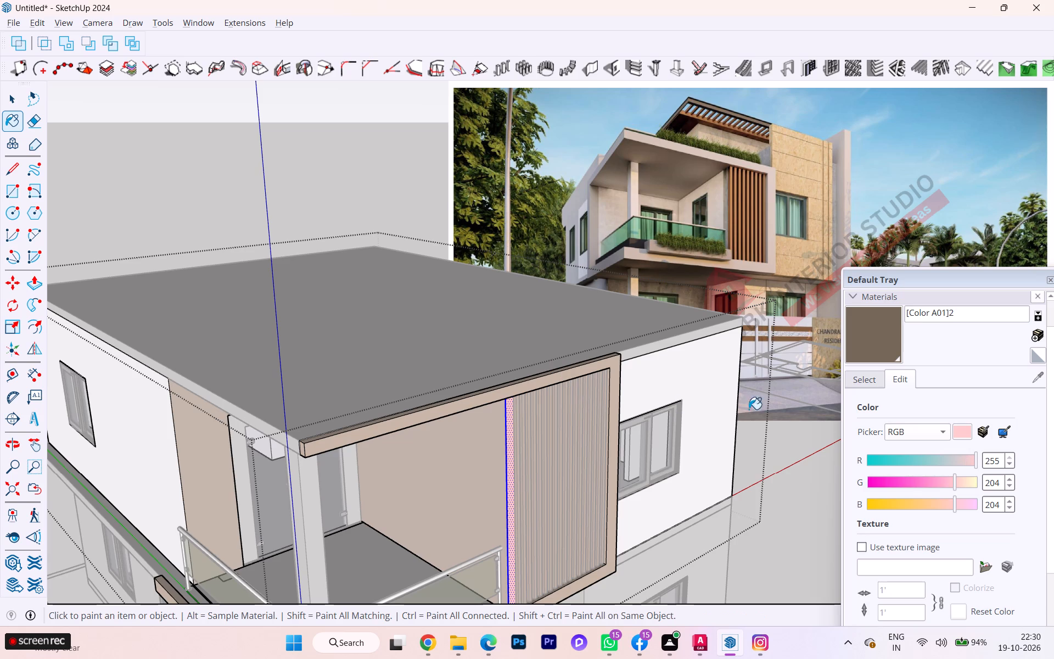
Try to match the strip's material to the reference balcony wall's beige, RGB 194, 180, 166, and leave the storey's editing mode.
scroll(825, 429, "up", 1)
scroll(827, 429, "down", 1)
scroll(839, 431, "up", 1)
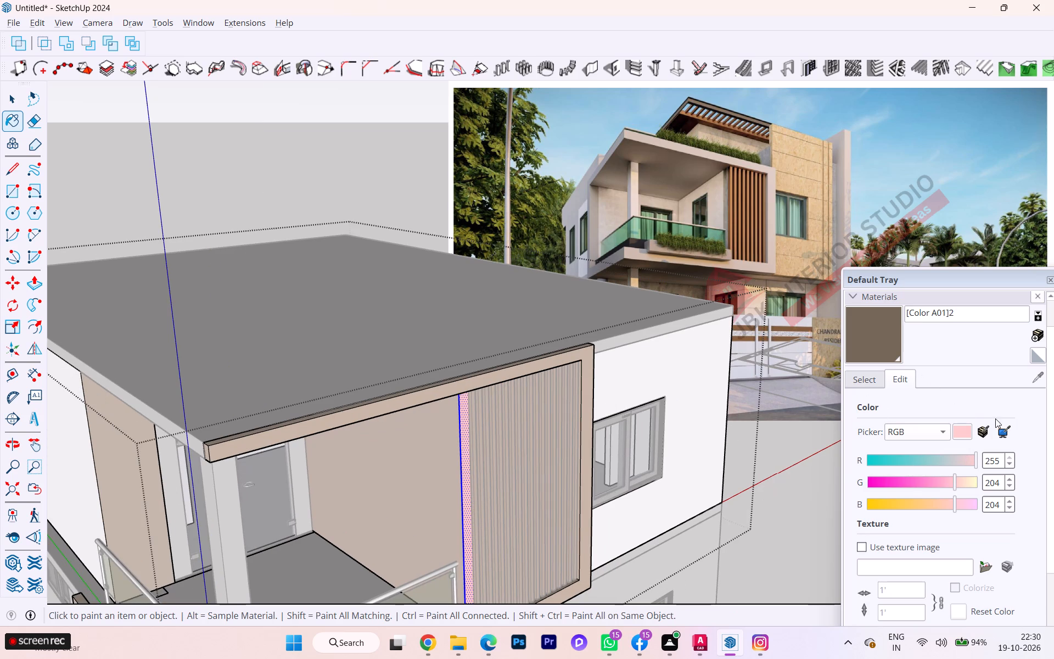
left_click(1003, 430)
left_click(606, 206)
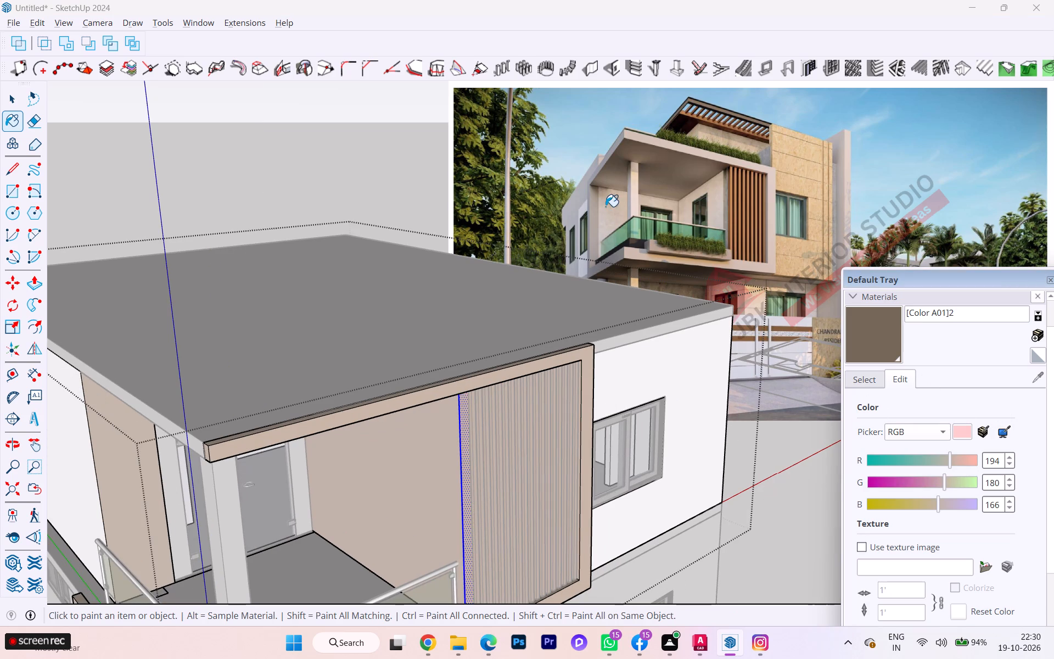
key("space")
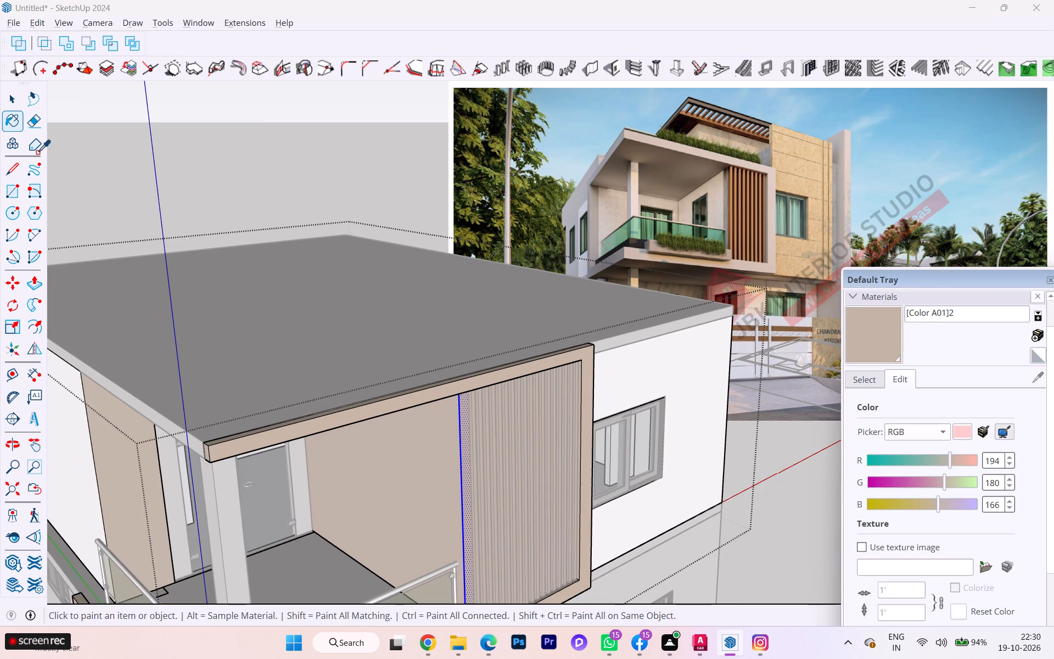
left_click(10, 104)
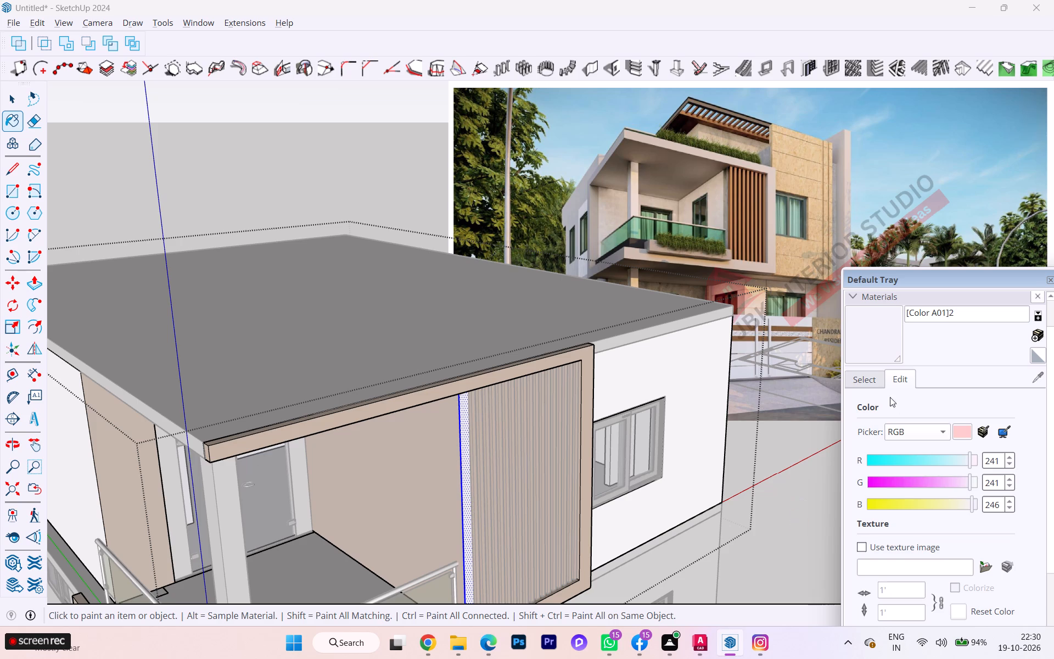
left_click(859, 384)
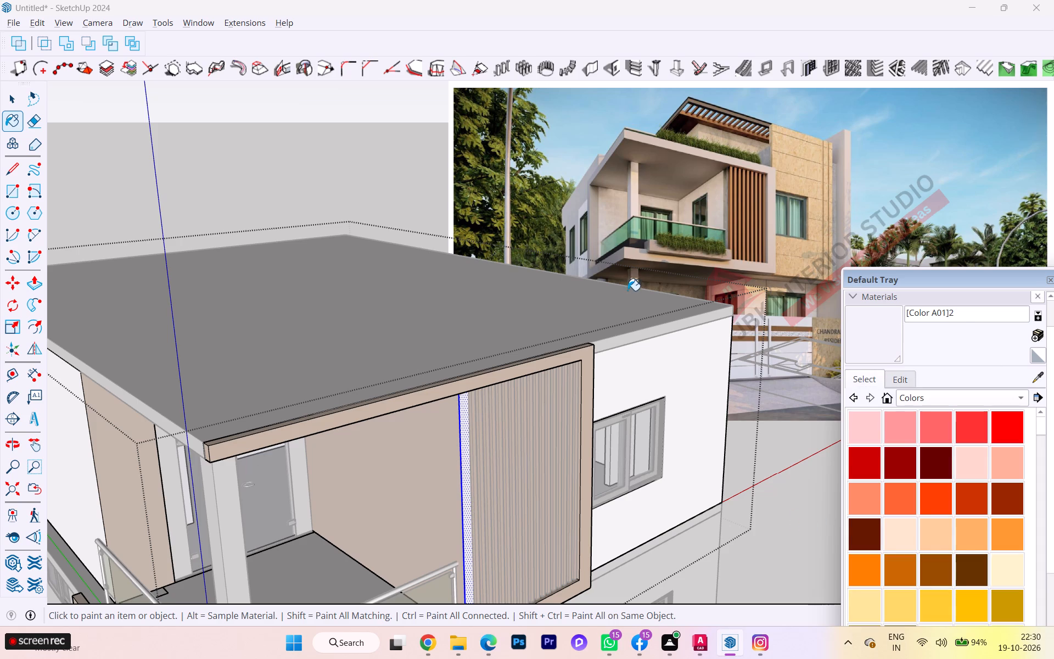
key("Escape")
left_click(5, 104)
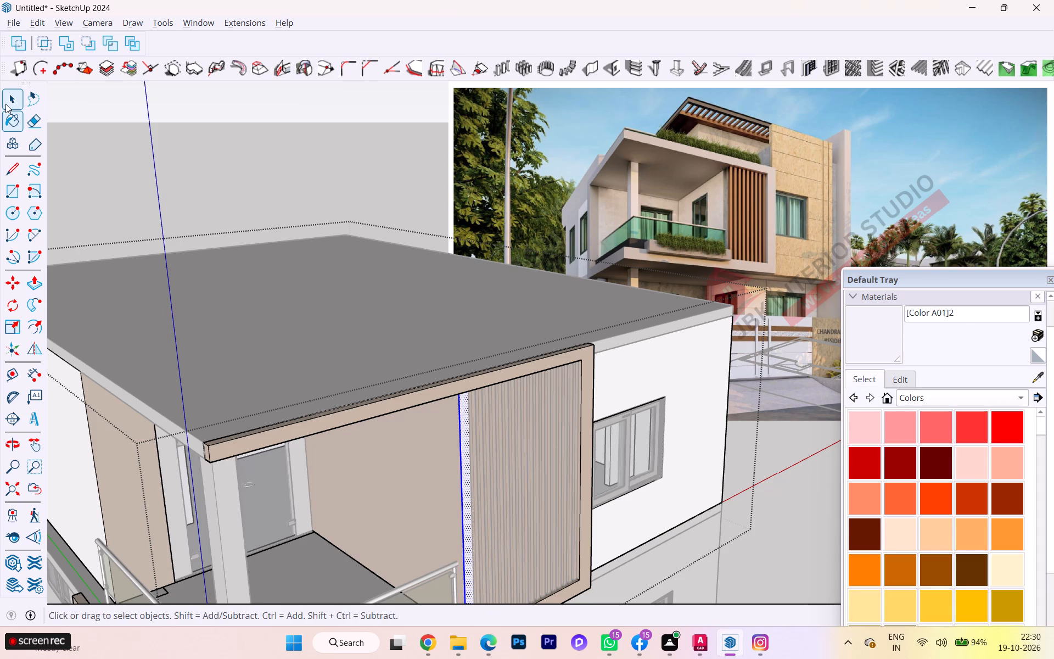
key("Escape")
Reopen the upper storey, match the slat-side strip's material to the reference balcony wall, RGB 201, 193, 181, and leave editing.
scroll(454, 447, "up", 12)
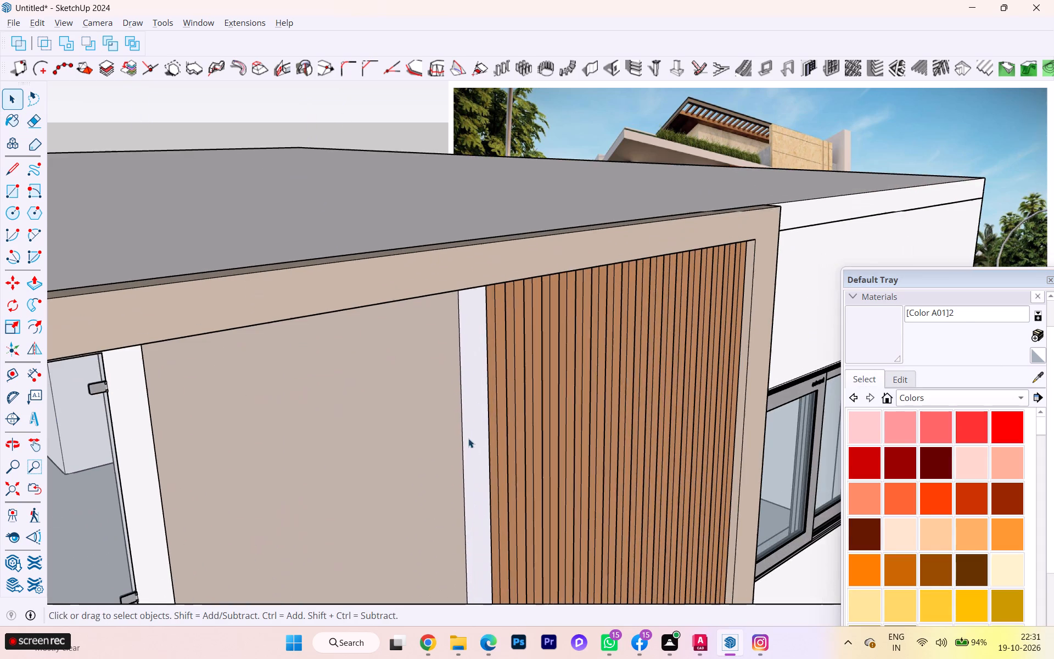
double_click(475, 425)
double_click(473, 420)
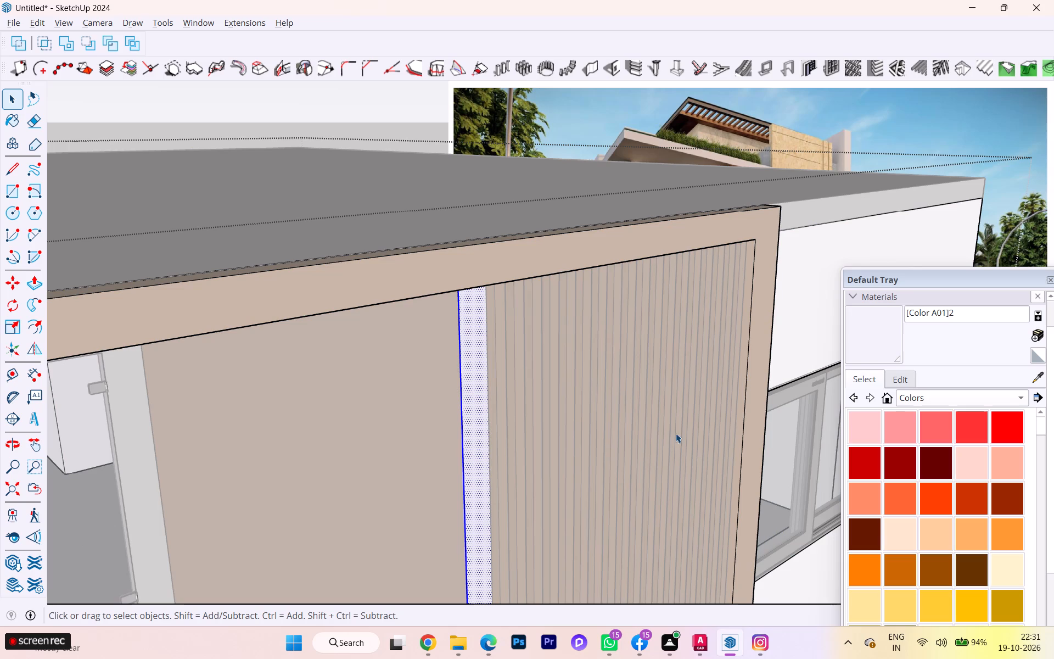
scroll(722, 430, "down", 1)
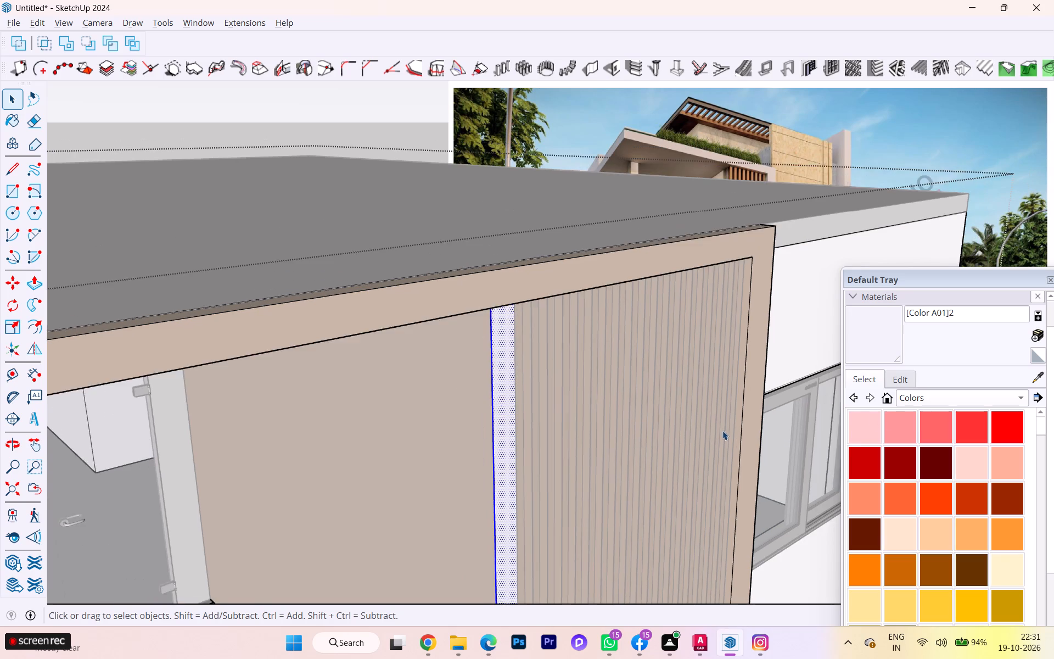
scroll(722, 431, "down", 3)
scroll(419, 501, "down", 7)
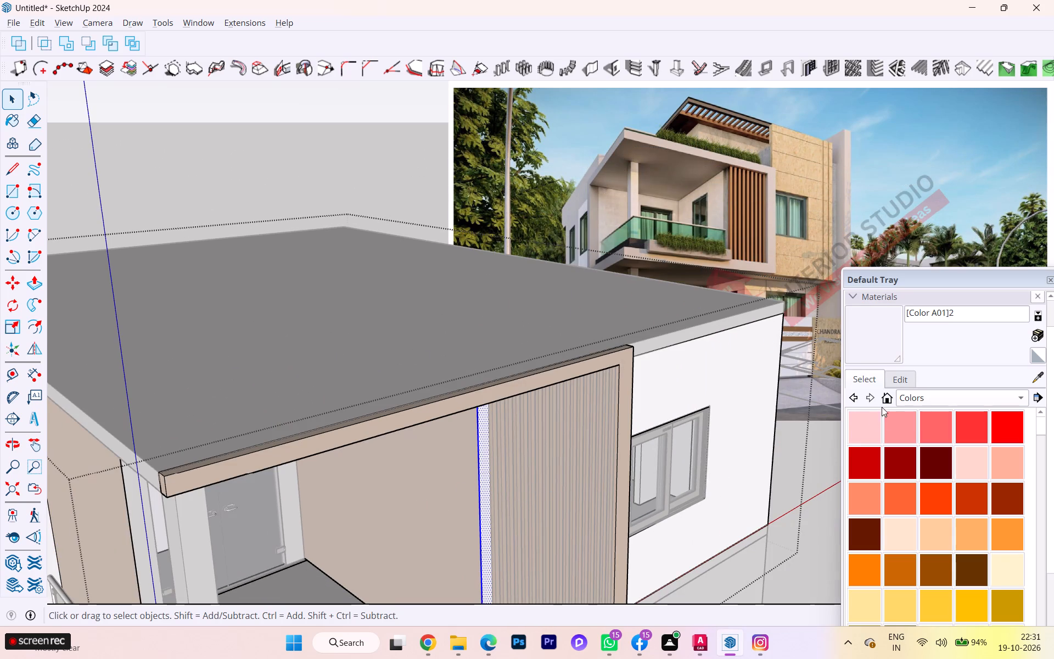
left_click(899, 379)
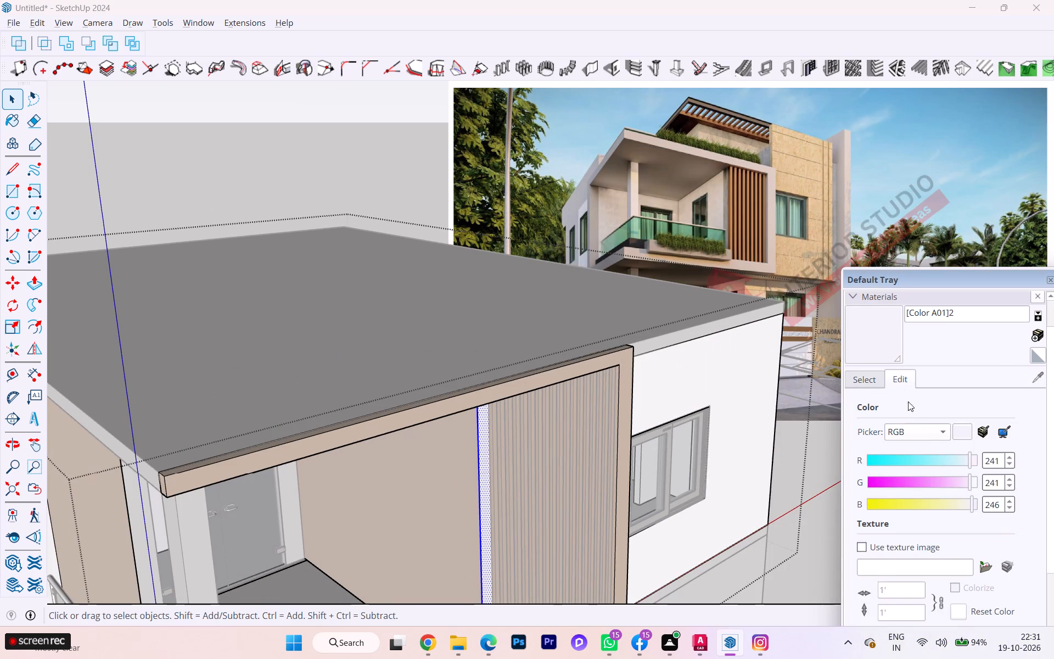
left_click(1003, 434)
left_click(608, 218)
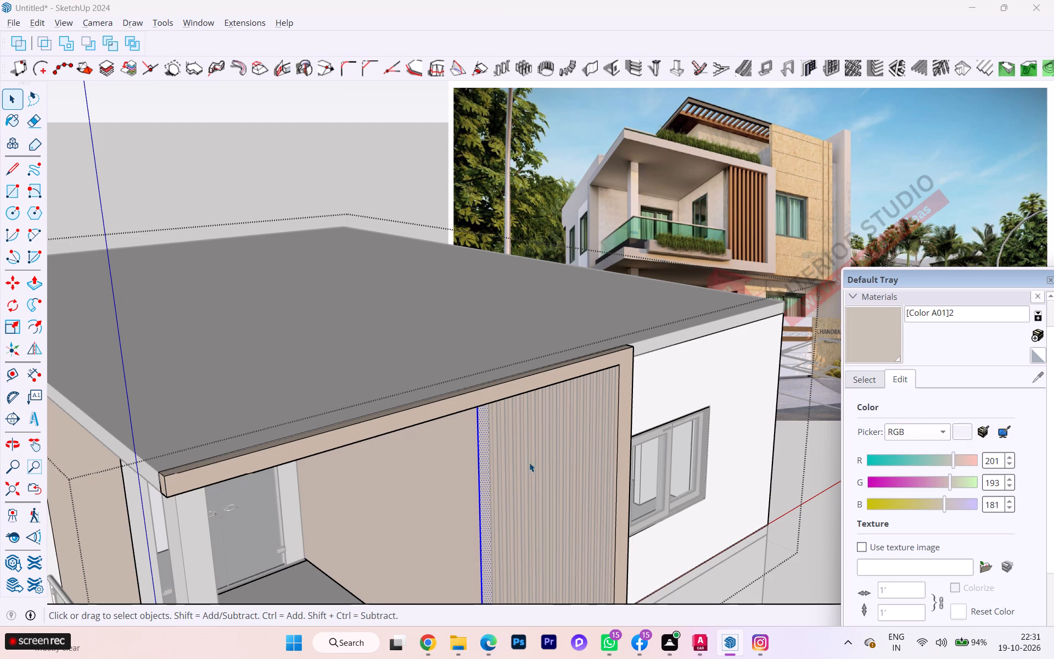
key("space")
key("space")
left_click(789, 574)
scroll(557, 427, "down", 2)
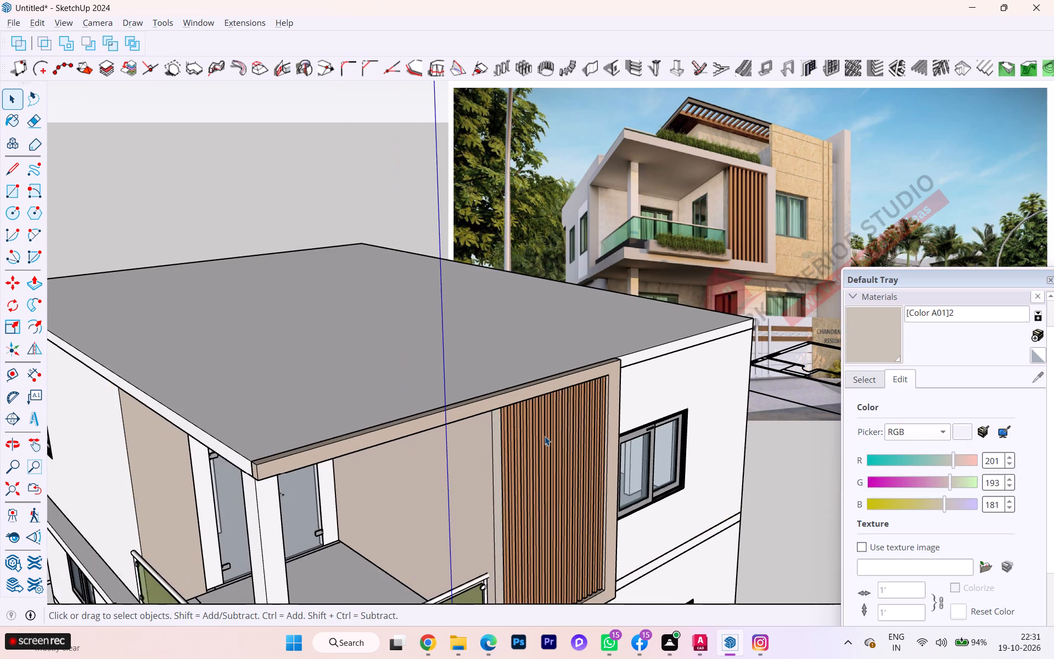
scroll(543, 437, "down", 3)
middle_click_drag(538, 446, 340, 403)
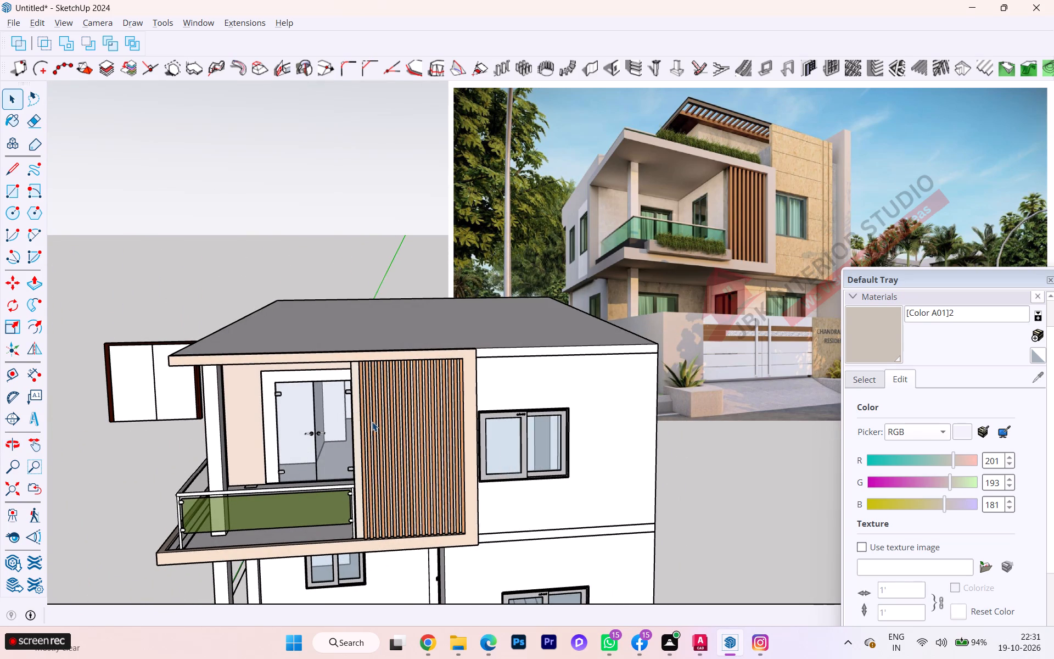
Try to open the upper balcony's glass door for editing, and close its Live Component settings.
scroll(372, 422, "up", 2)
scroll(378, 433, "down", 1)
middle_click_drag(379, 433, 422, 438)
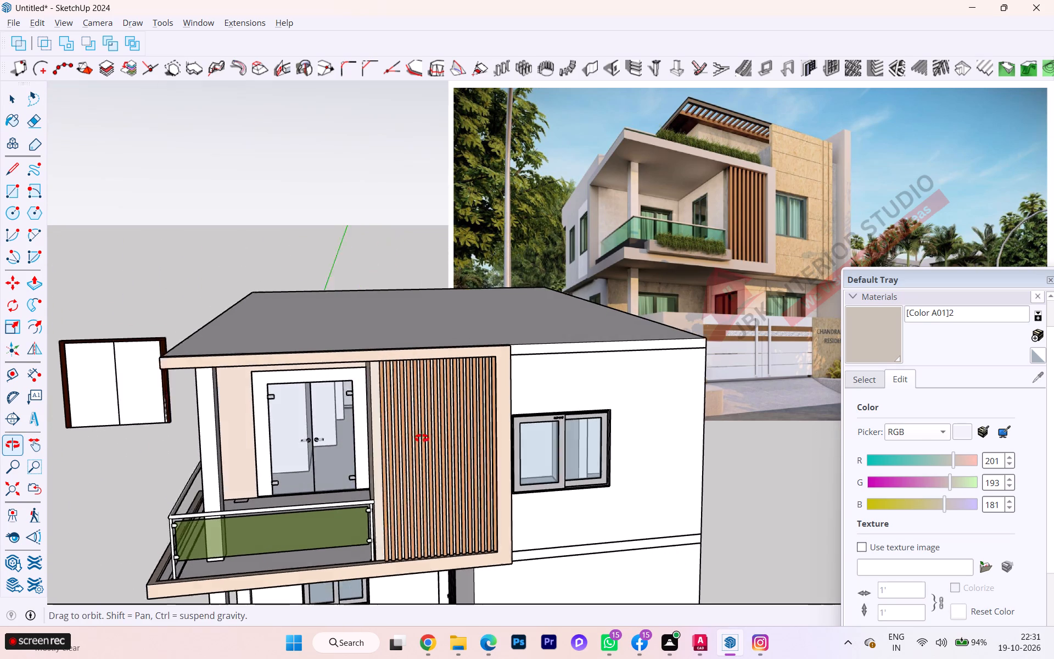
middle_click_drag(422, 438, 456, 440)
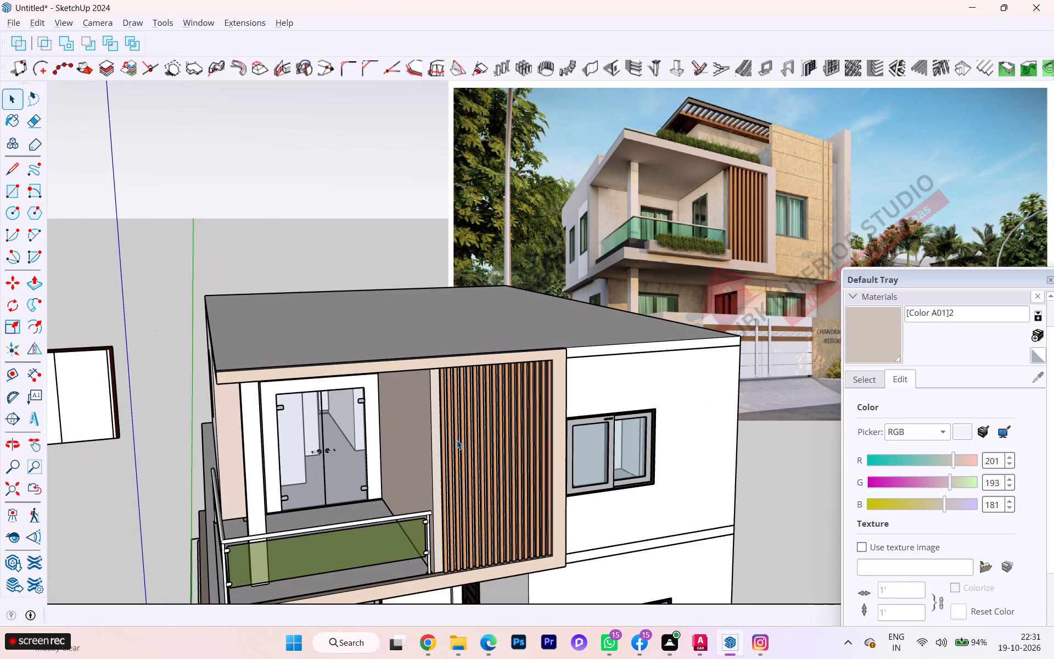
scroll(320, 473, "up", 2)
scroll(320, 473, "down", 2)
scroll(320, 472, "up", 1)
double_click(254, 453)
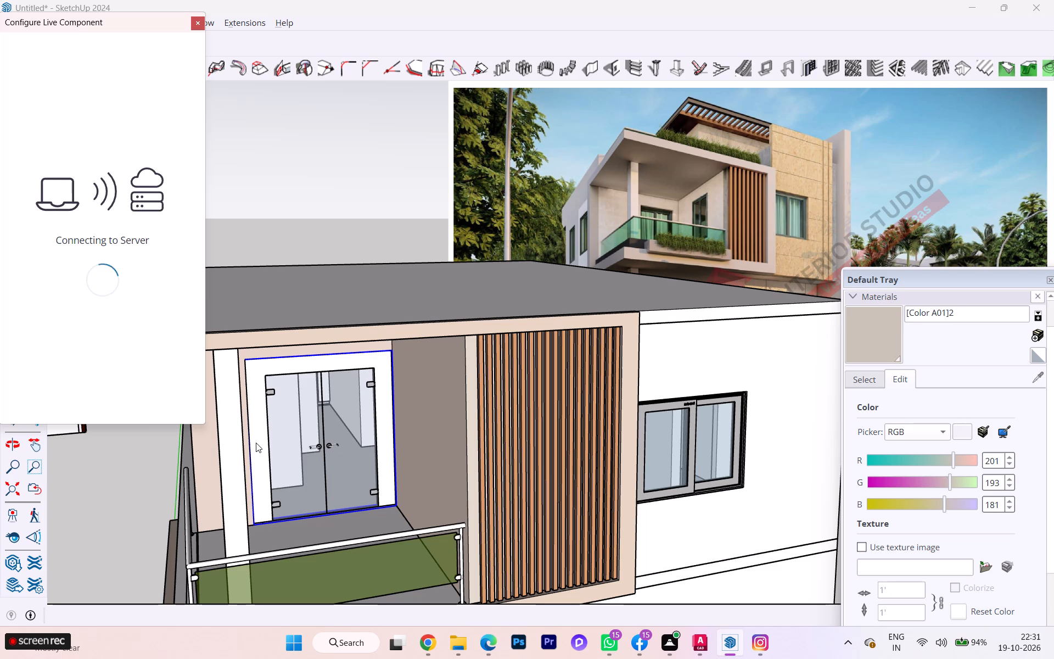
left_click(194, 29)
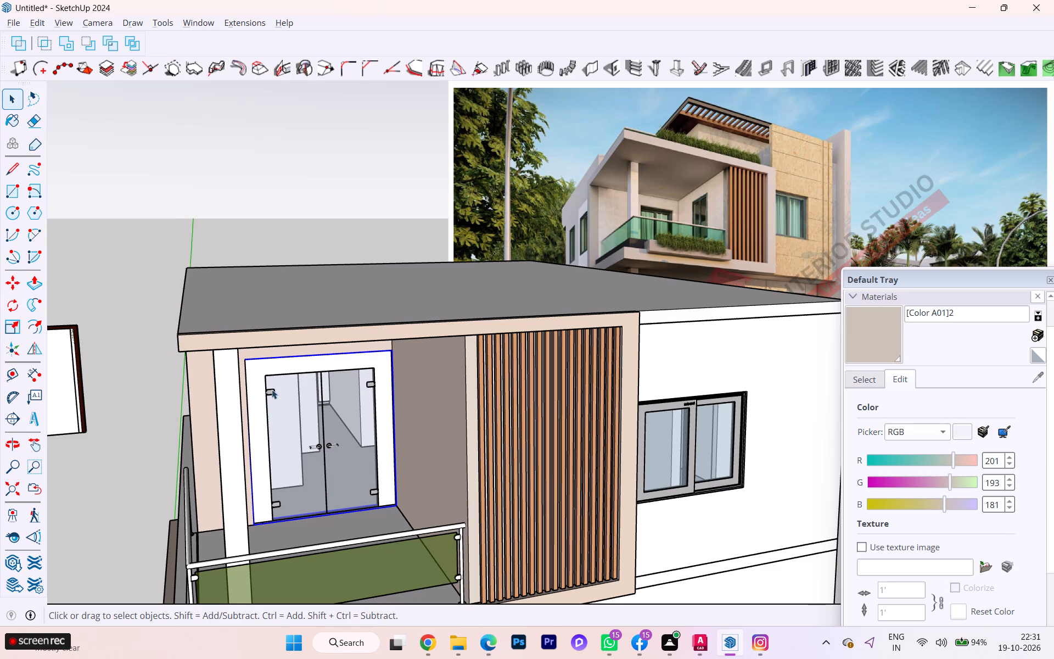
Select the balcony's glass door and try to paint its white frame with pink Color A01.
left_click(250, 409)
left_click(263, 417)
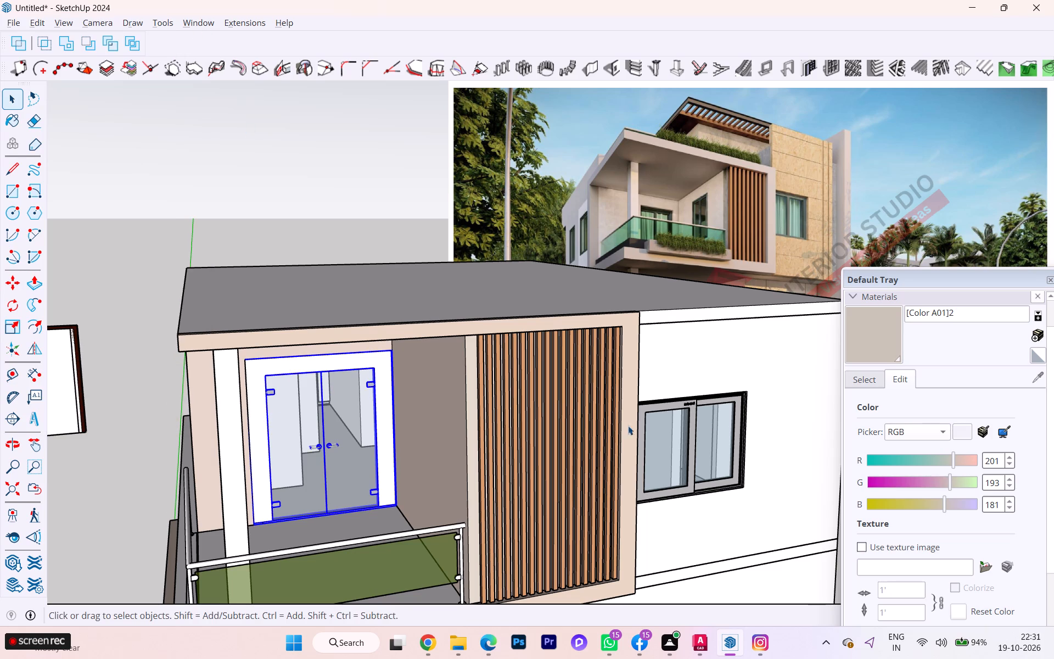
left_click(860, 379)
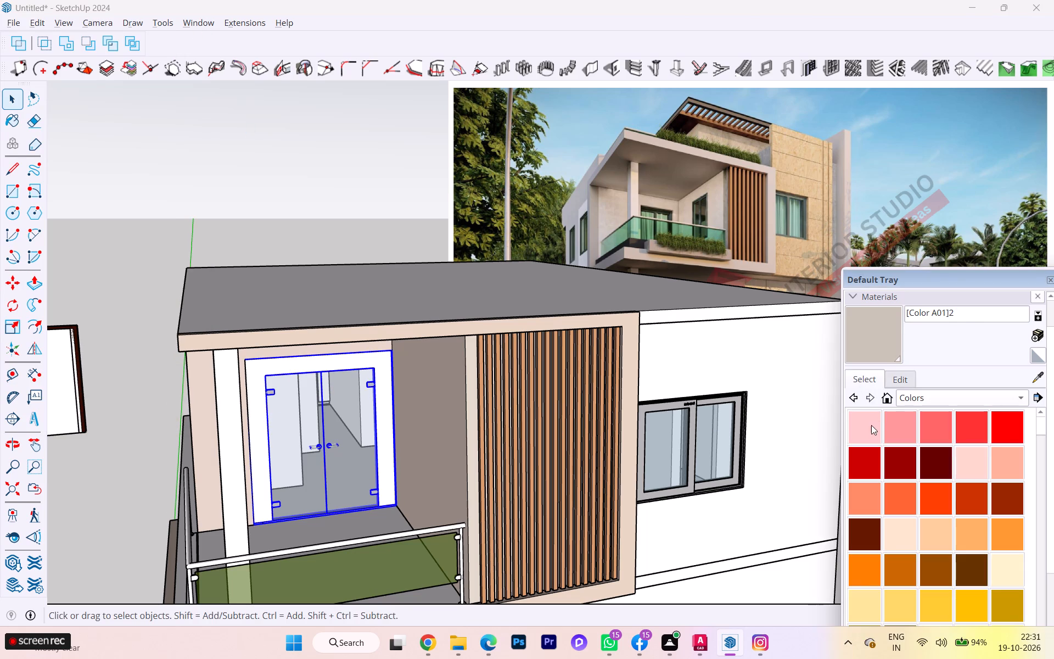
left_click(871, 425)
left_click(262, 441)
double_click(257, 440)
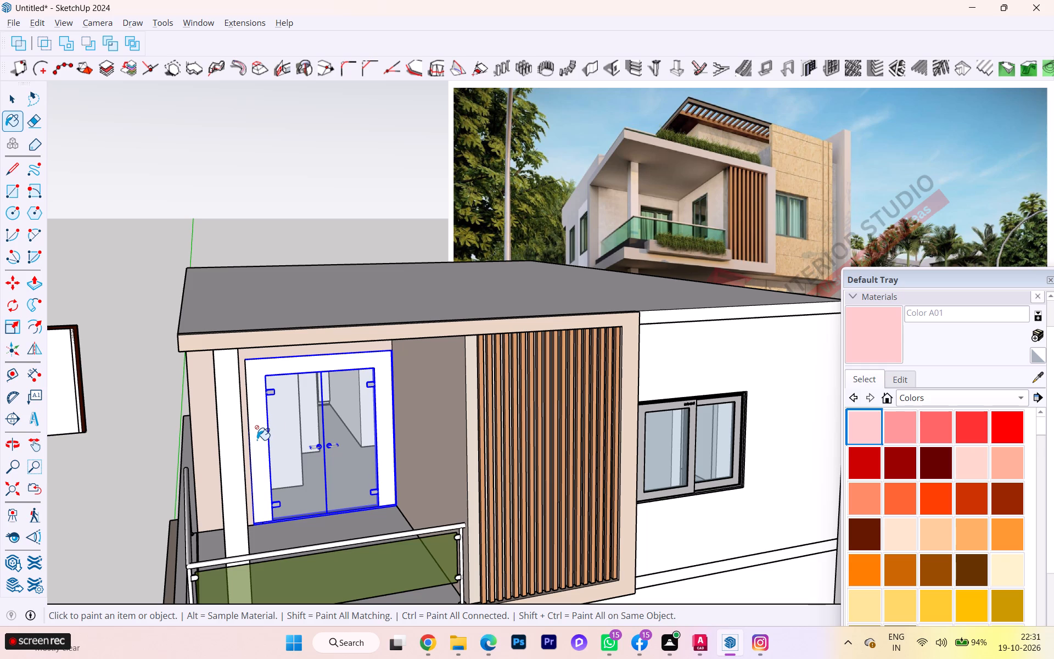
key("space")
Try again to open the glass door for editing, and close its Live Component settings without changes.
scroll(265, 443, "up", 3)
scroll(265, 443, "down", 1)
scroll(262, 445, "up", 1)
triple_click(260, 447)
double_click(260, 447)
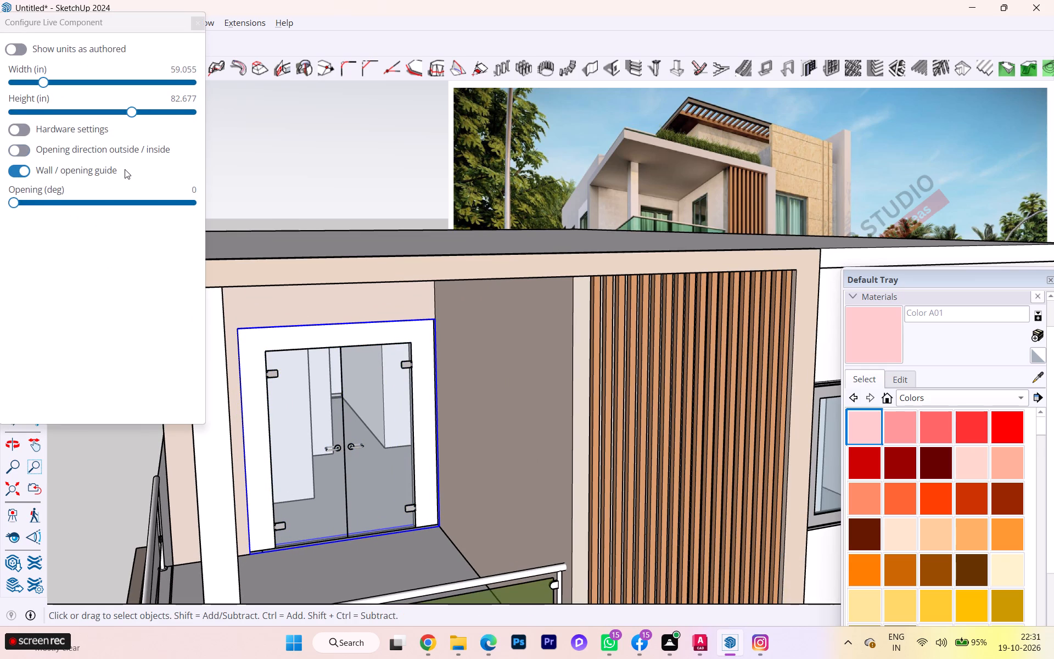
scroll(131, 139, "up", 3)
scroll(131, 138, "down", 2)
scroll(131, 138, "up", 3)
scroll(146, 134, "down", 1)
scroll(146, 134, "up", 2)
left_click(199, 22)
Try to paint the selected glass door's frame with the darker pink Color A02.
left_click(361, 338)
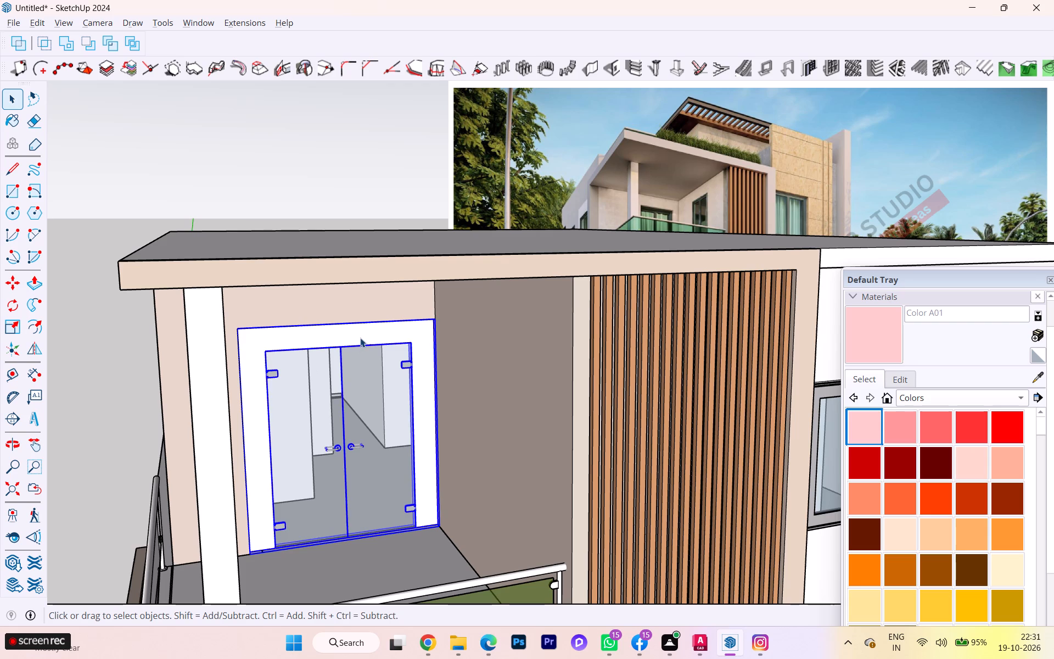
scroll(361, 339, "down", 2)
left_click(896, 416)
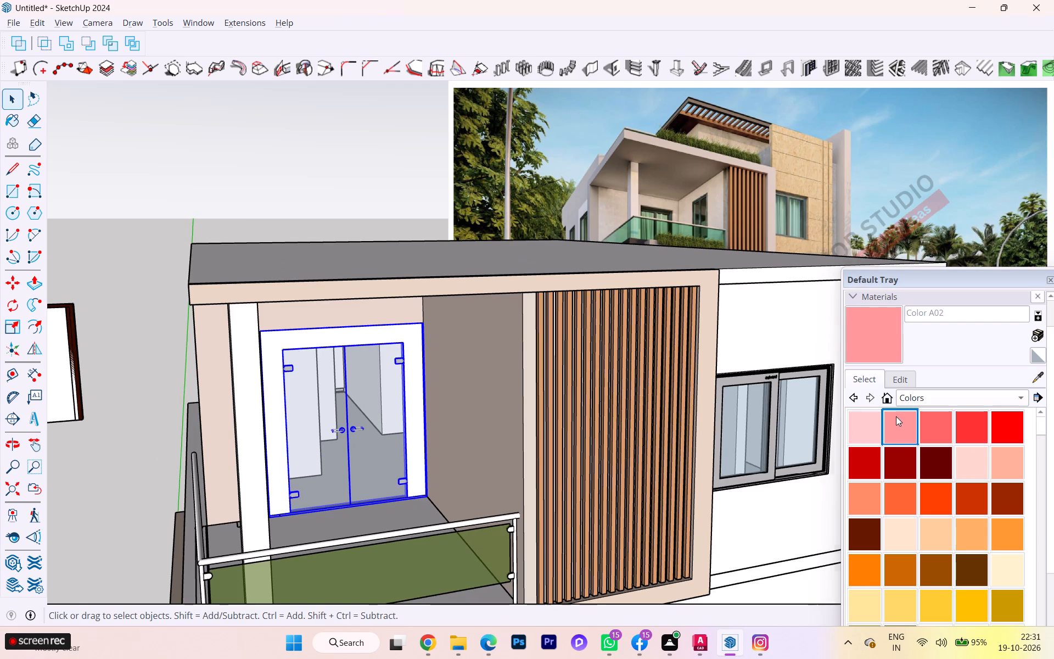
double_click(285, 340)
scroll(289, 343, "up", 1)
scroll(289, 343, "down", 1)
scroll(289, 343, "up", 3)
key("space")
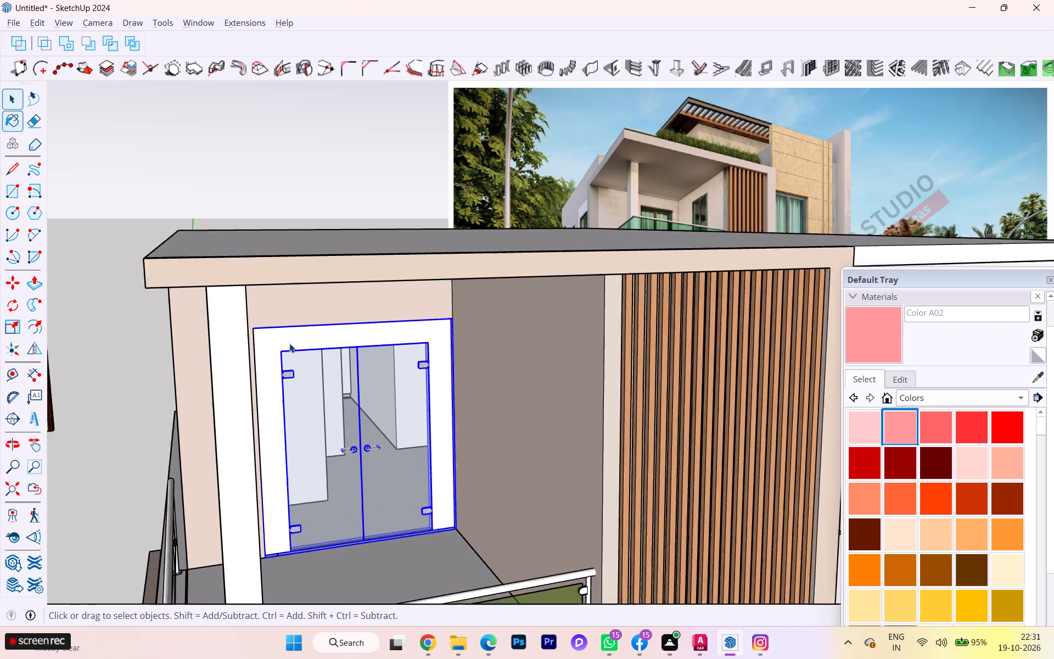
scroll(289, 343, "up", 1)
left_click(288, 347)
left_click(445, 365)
Open the upper balcony's corner column for editing, select all its faces and paint them with pink Color A01.
scroll(492, 276, "down", 4)
scroll(503, 271, "up", 1)
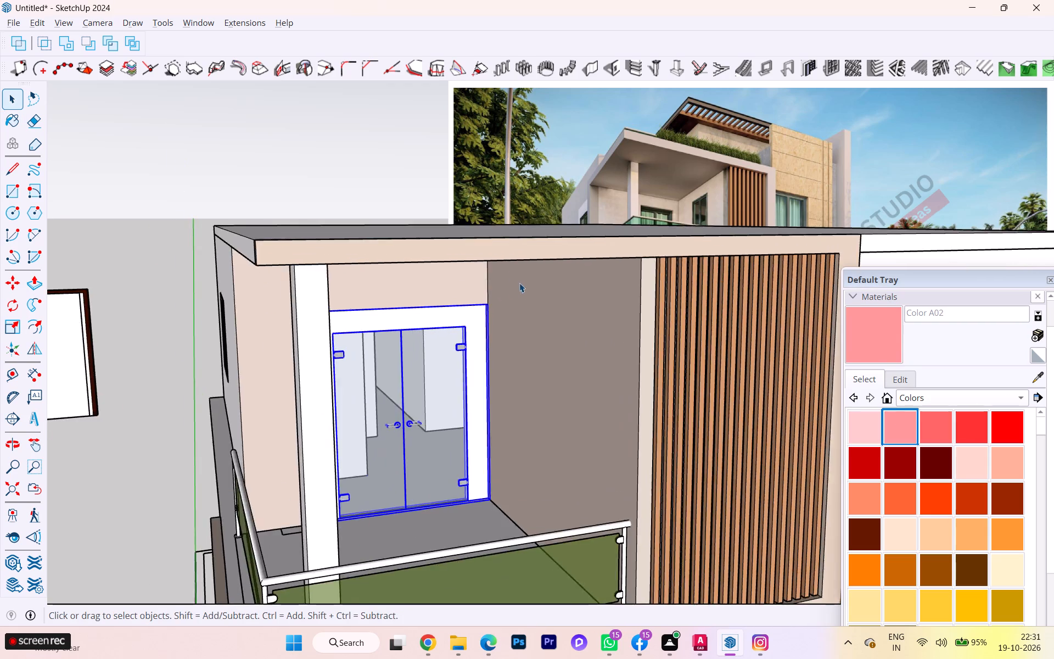
scroll(511, 285, "down", 5)
scroll(505, 289, "up", 4)
scroll(503, 291, "down", 1)
left_click(207, 395)
scroll(373, 401, "up", 2)
double_click(373, 401)
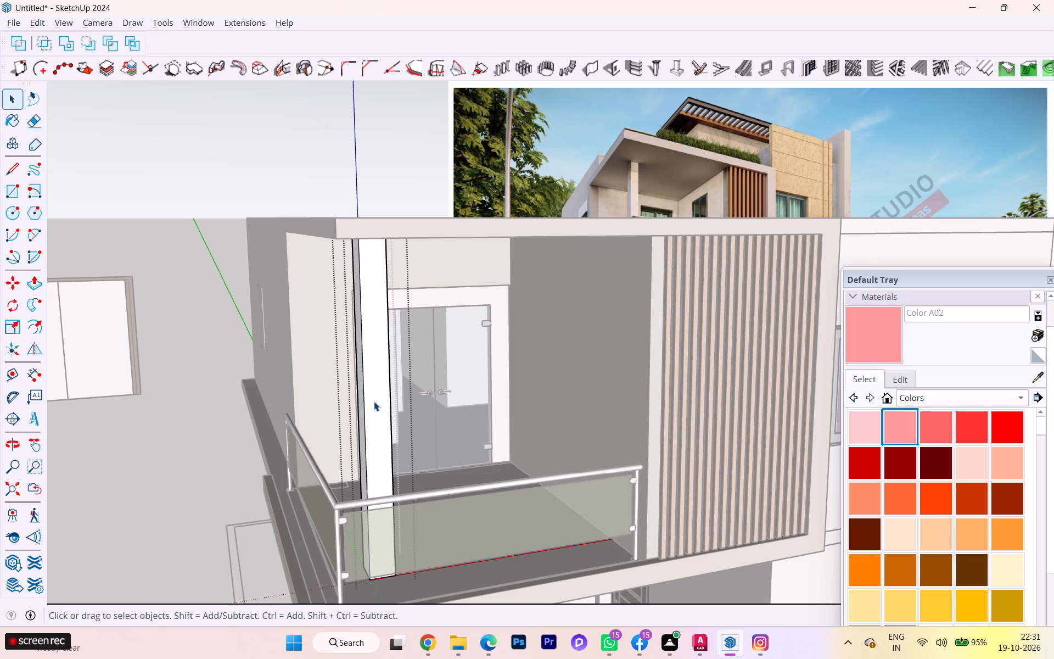
triple_click(374, 401)
scroll(238, 369, "down", 1)
scroll(238, 369, "up", 2)
scroll(237, 368, "down", 7)
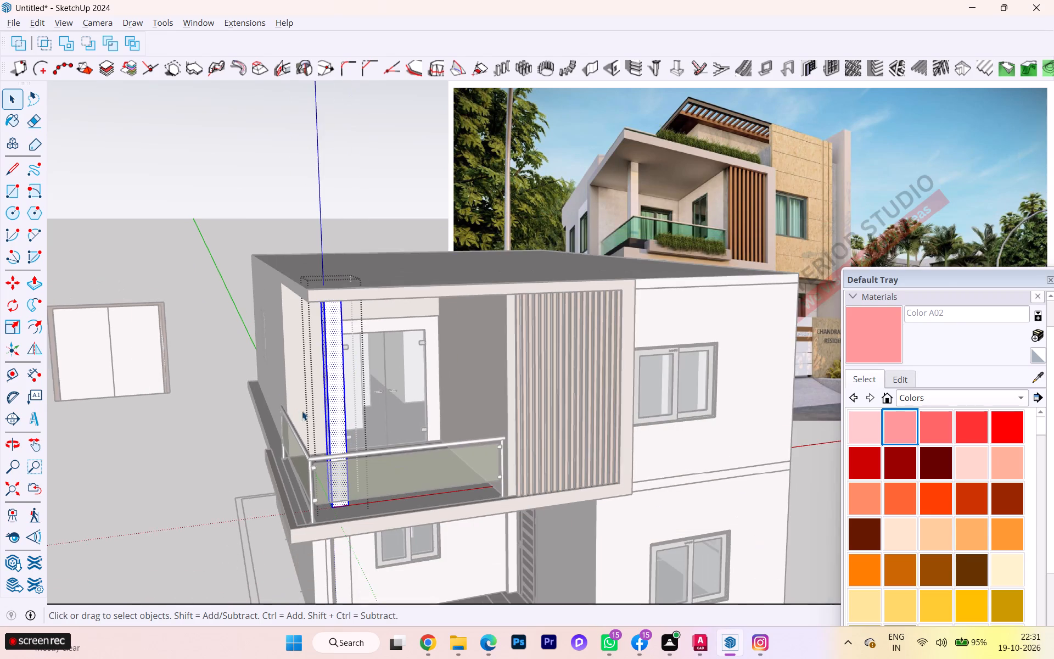
scroll(327, 420, "up", 1)
scroll(330, 422, "down", 1)
left_click(859, 423)
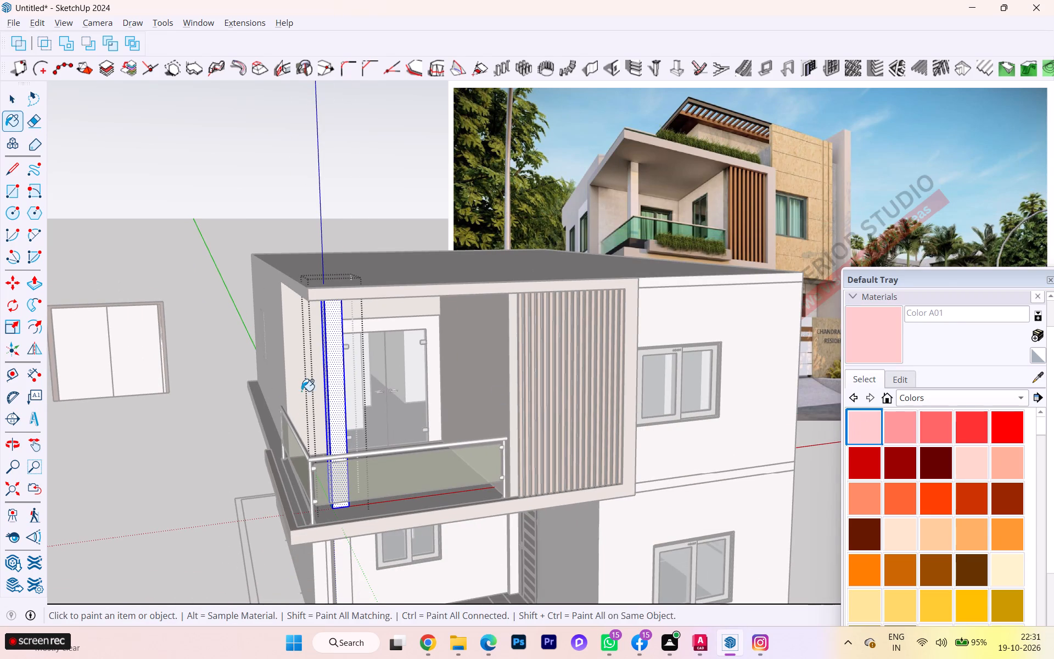
left_click(332, 376)
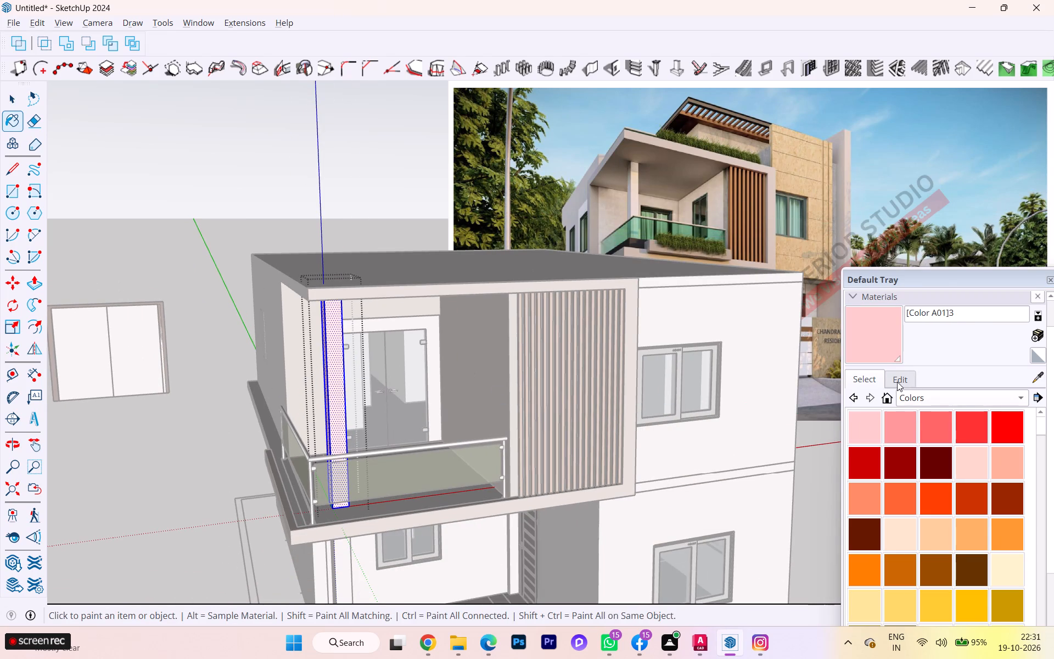
Match the column's material to a near-white sampled from the screen, RGB 241, 241, 246, and leave the column's editing mode.
left_click(898, 381)
left_click(1008, 432)
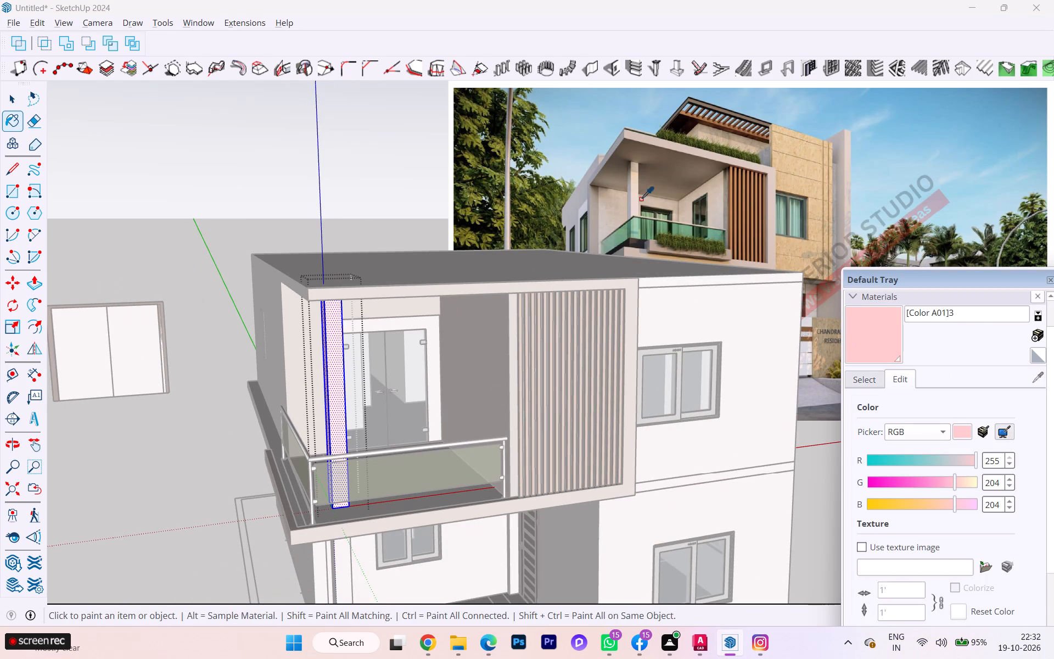
left_click(633, 192)
key("space")
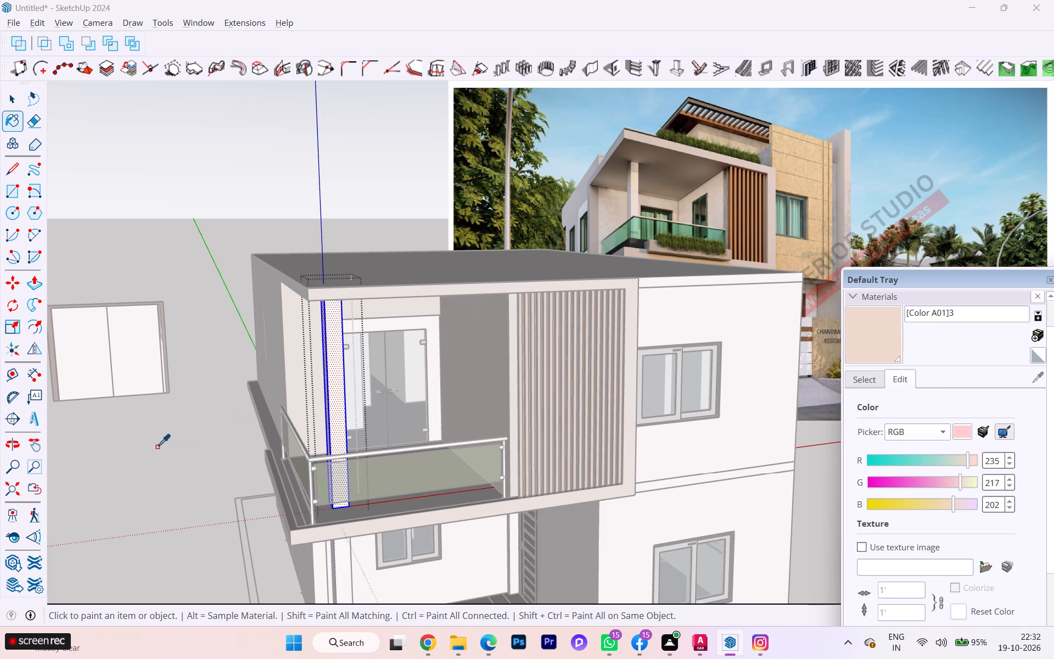
left_click(14, 96)
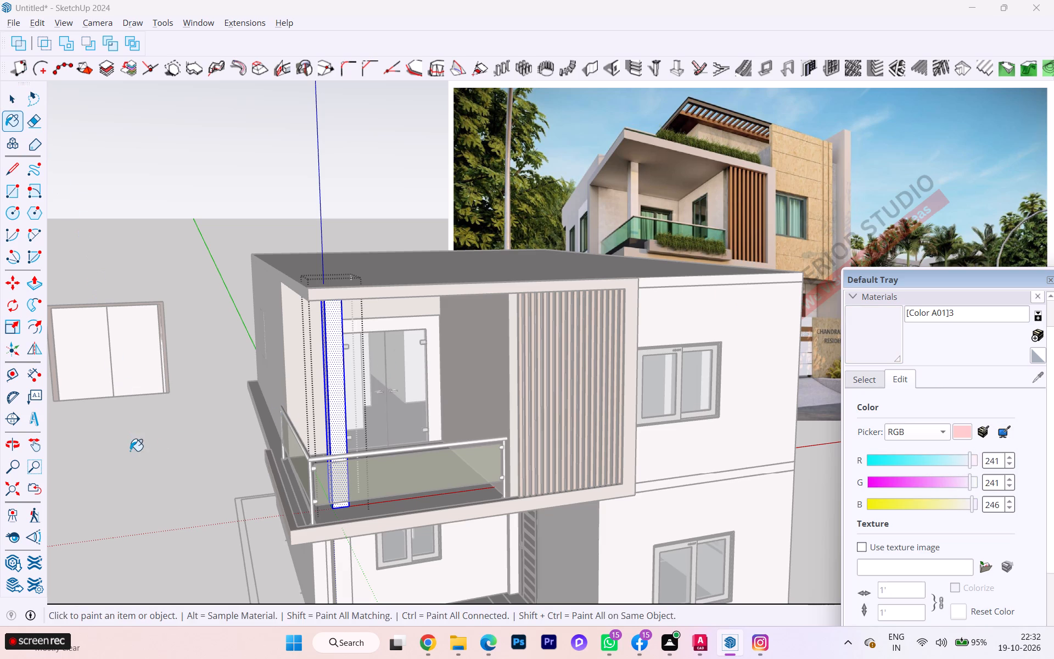
key("Escape")
key("space")
left_click(15, 100)
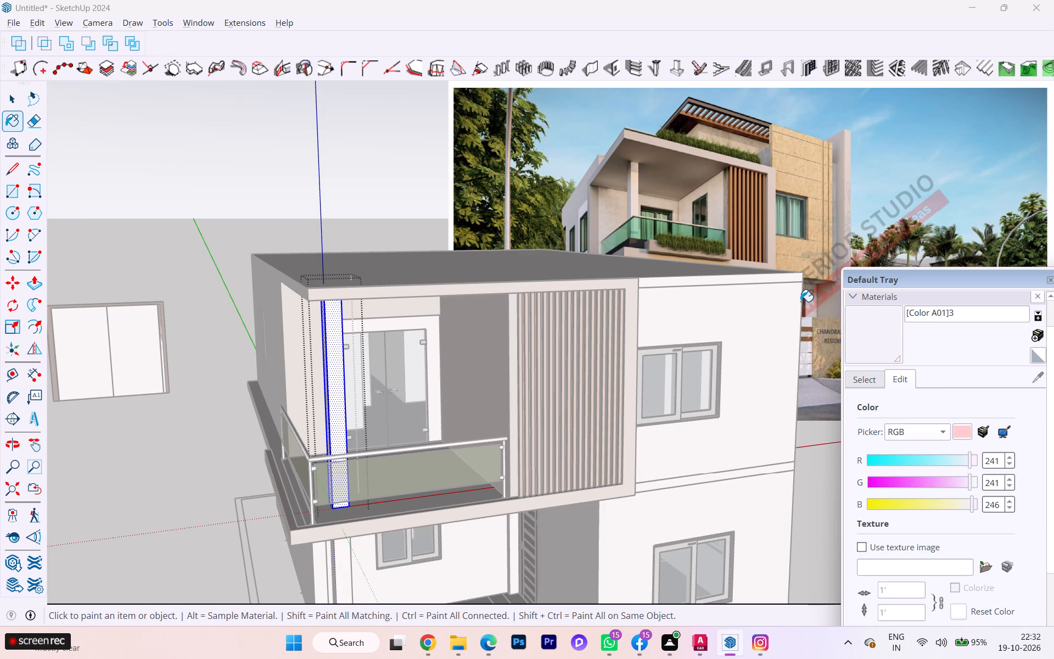
left_click(866, 372)
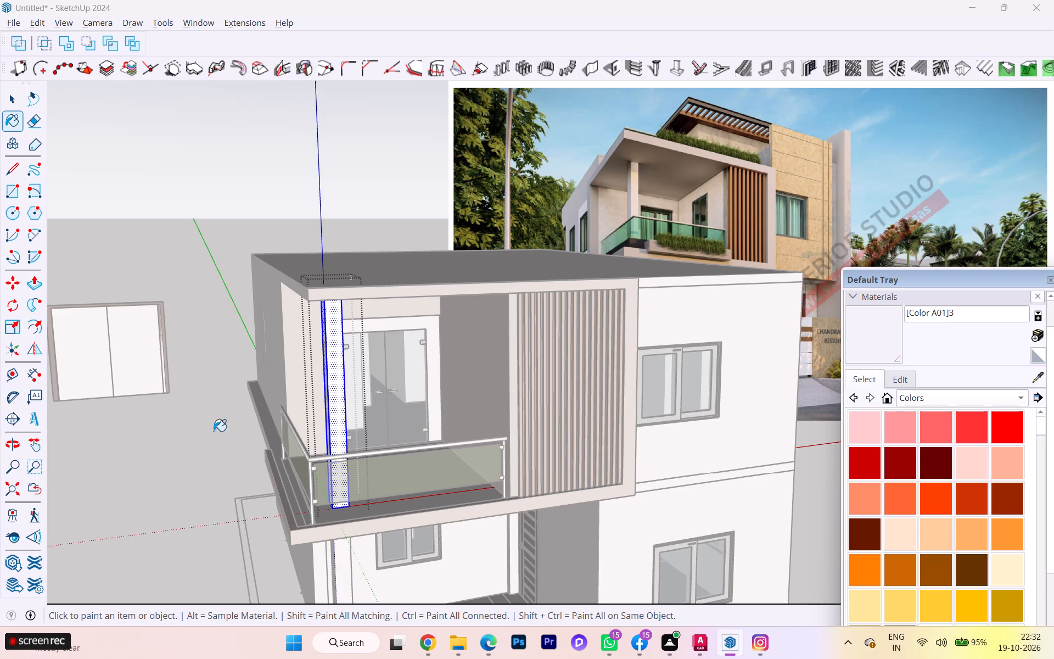
left_click(7, 104)
left_click(156, 437)
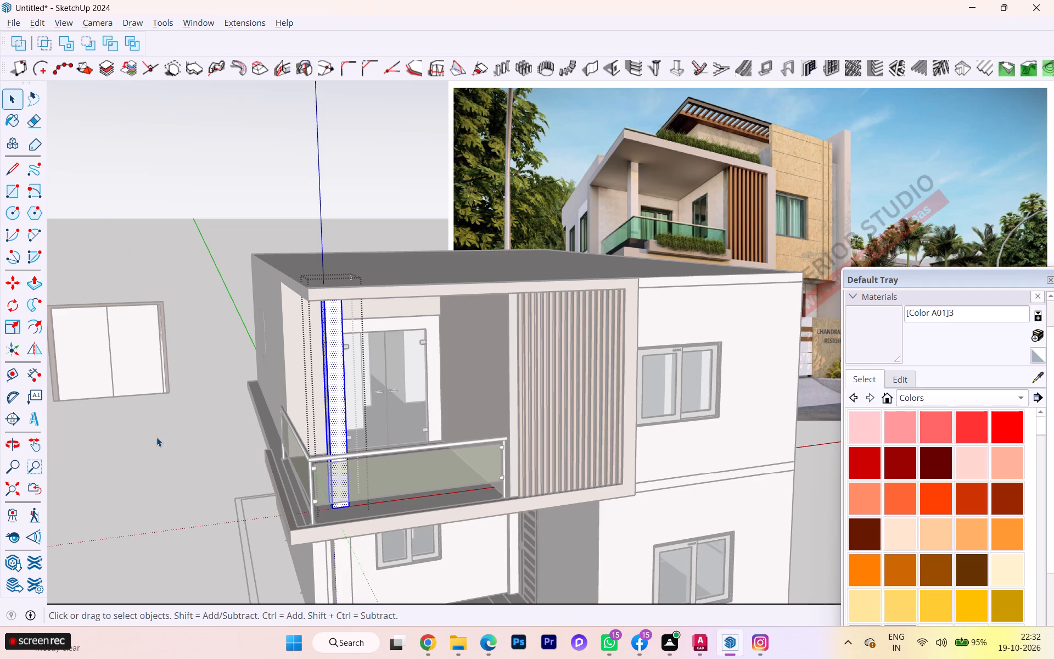
Examine the recoloured balcony and the whole house from several angles against the exterior reference image.
scroll(211, 443, "down", 1)
scroll(303, 443, "up", 2)
scroll(311, 443, "down", 1)
scroll(311, 443, "up", 1)
scroll(356, 409, "down", 2)
scroll(356, 409, "up", 3)
scroll(340, 379, "down", 1)
scroll(340, 379, "up", 1)
scroll(340, 378, "down", 4)
scroll(339, 375, "up", 1)
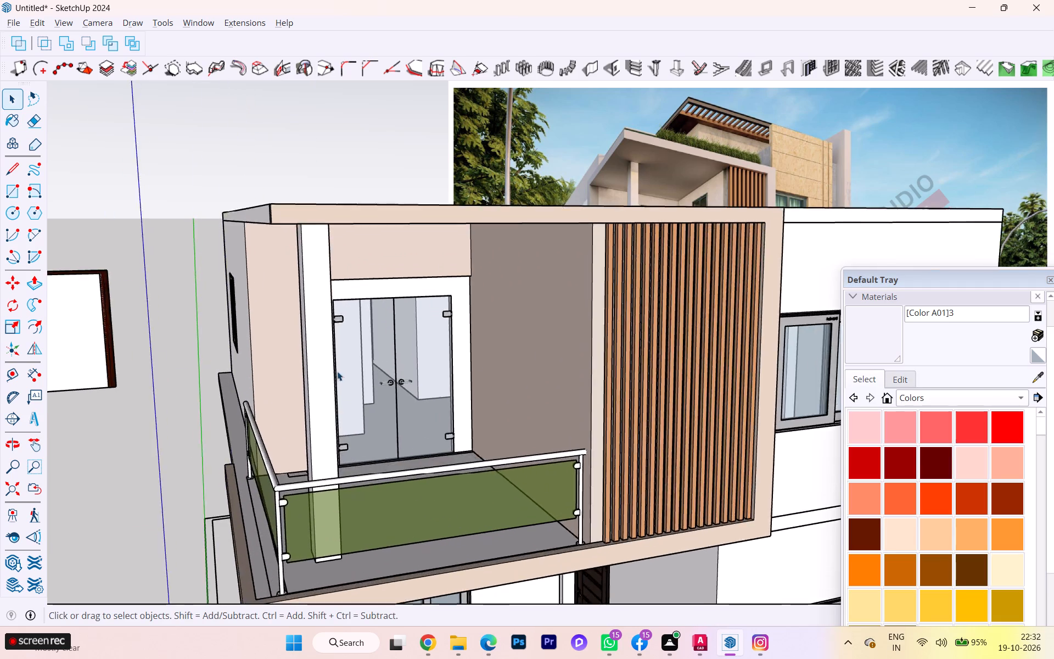
scroll(337, 371, "up", 2)
scroll(323, 358, "down", 1)
scroll(322, 358, "up", 3)
scroll(308, 333, "down", 1)
scroll(307, 334, "up", 1)
scroll(307, 334, "down", 4)
scroll(324, 307, "up", 2)
scroll(327, 305, "down", 3)
scroll(339, 325, "up", 1)
scroll(330, 383, "down", 2)
scroll(330, 383, "up", 2)
scroll(330, 383, "down", 2)
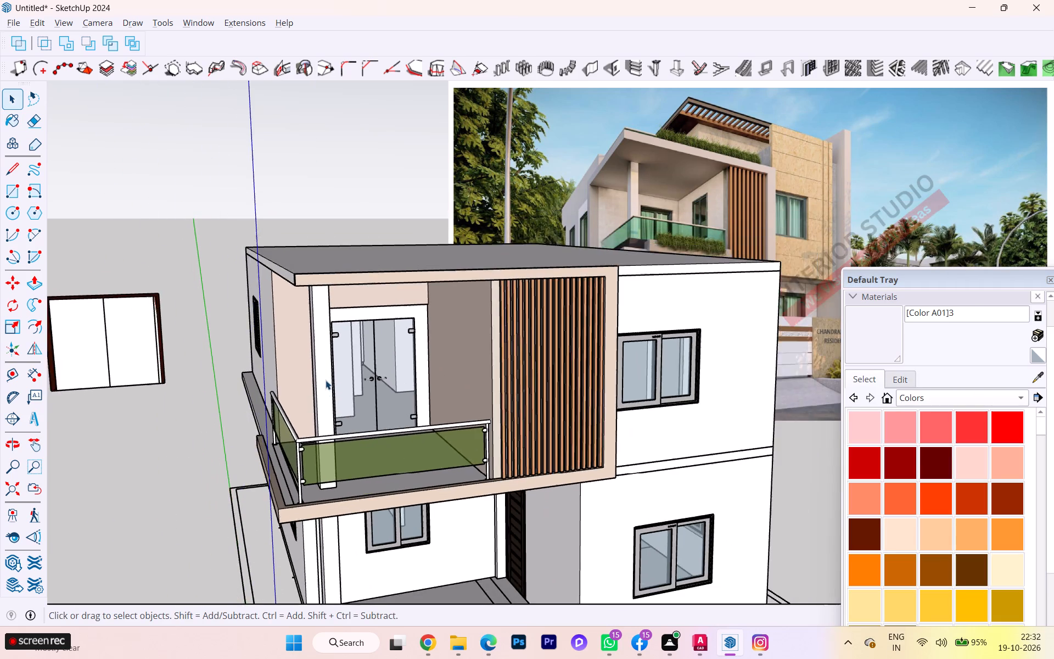
scroll(326, 381, "down", 1)
scroll(326, 380, "up", 1)
scroll(326, 380, "down", 3)
scroll(326, 379, "up", 2)
scroll(328, 384, "down", 4)
scroll(328, 386, "up", 4)
scroll(329, 386, "down", 1)
scroll(329, 388, "up", 2)
scroll(329, 388, "down", 2)
scroll(307, 433, "down", 1)
scroll(306, 433, "up", 1)
scroll(306, 434, "down", 6)
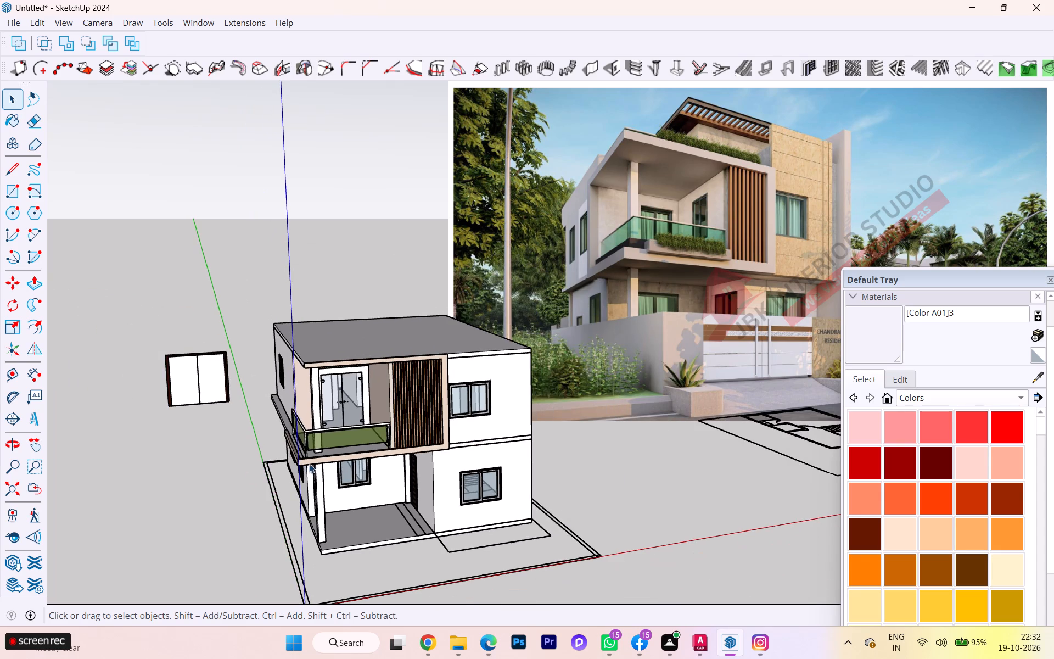
middle_click_drag(316, 457, 440, 427)
scroll(326, 426, "down", 2)
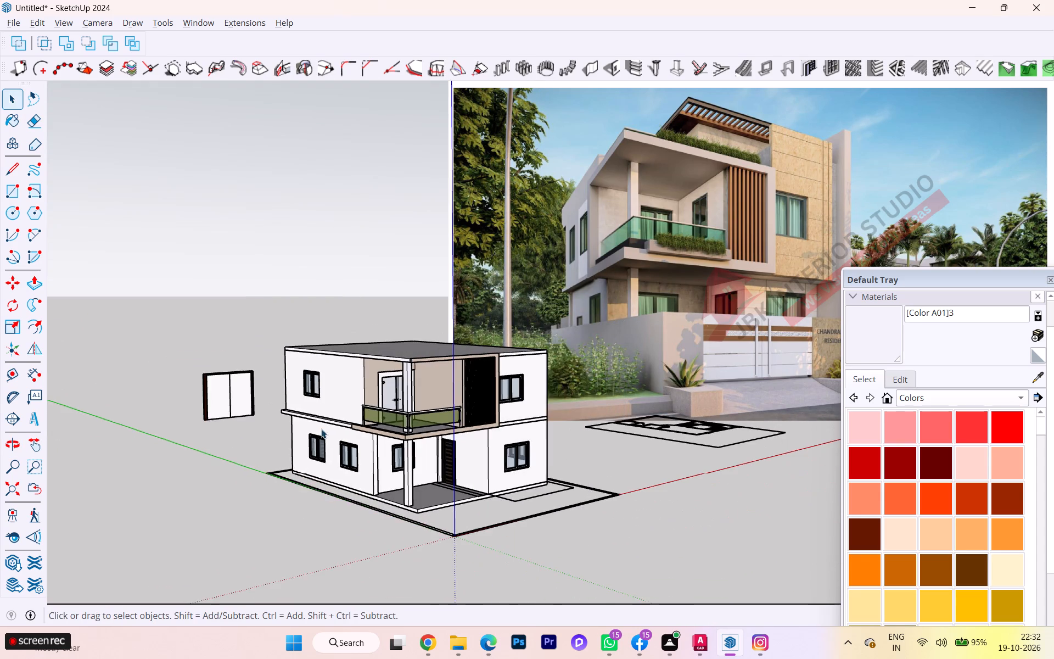
scroll(321, 429, "down", 1)
scroll(384, 440, "up", 3)
scroll(538, 415, "up", 5)
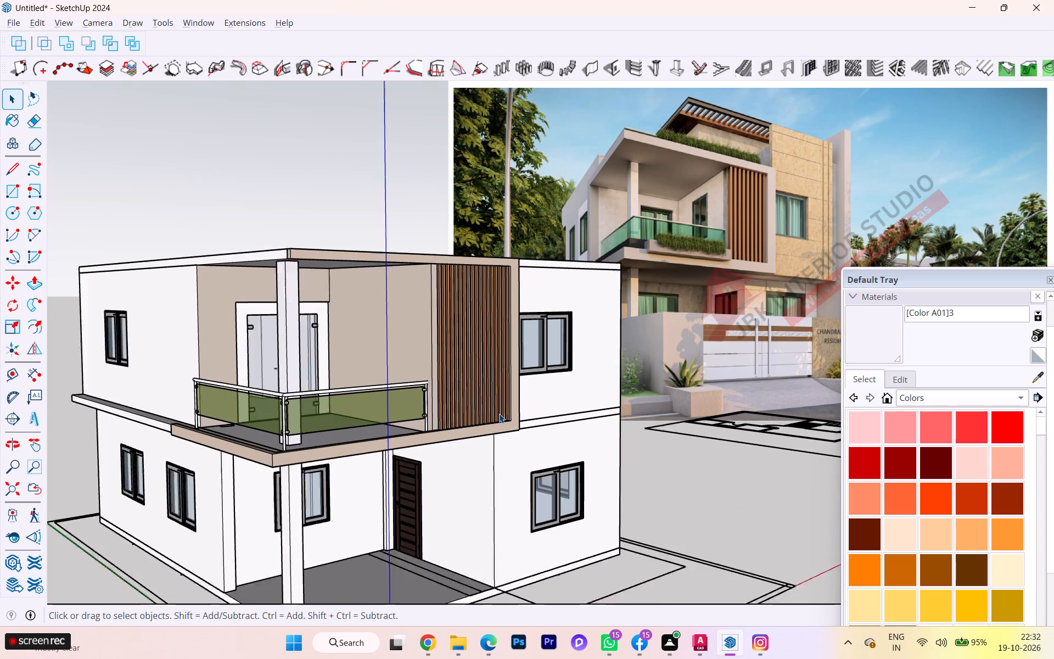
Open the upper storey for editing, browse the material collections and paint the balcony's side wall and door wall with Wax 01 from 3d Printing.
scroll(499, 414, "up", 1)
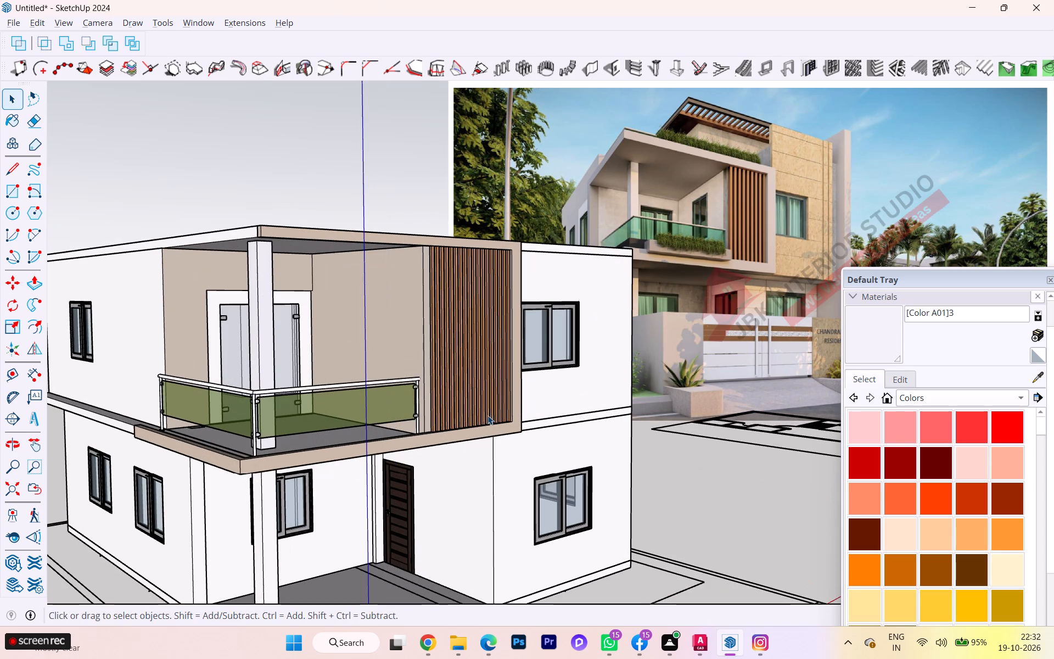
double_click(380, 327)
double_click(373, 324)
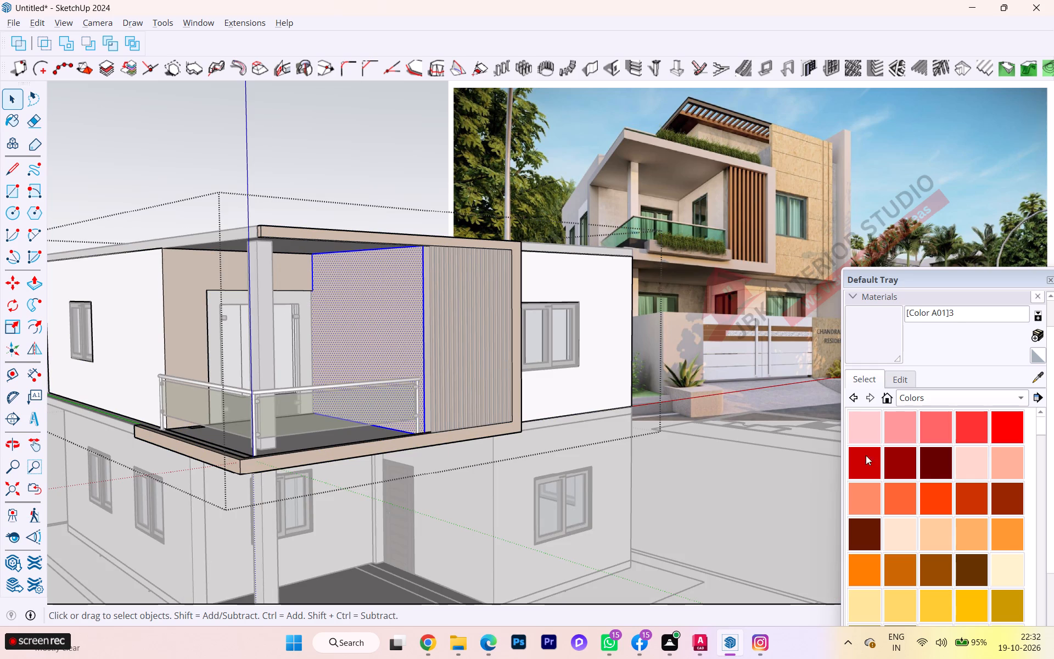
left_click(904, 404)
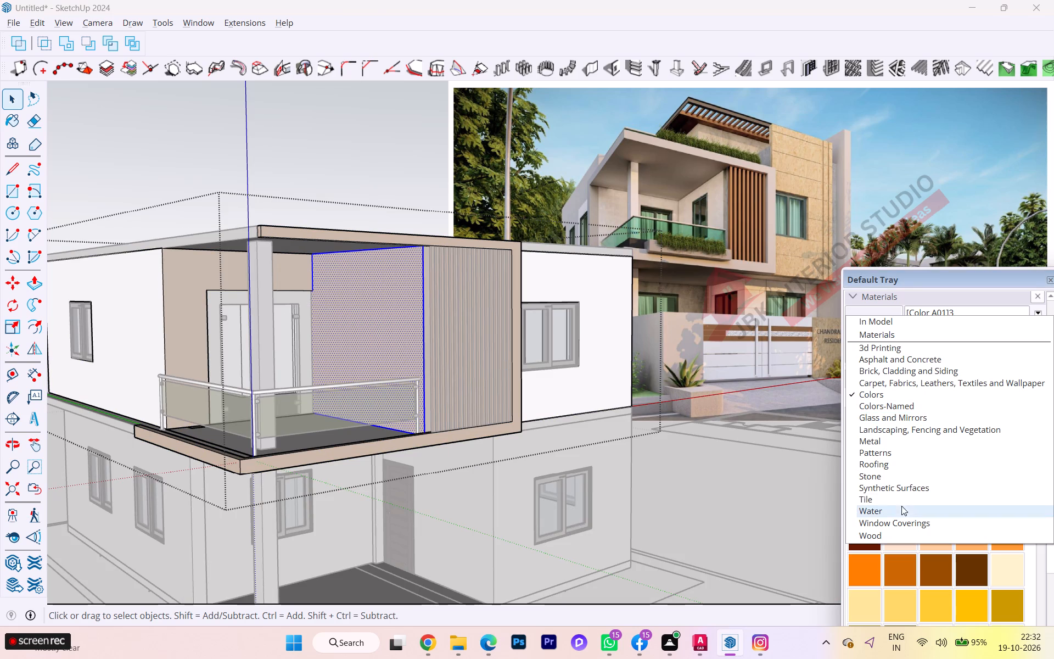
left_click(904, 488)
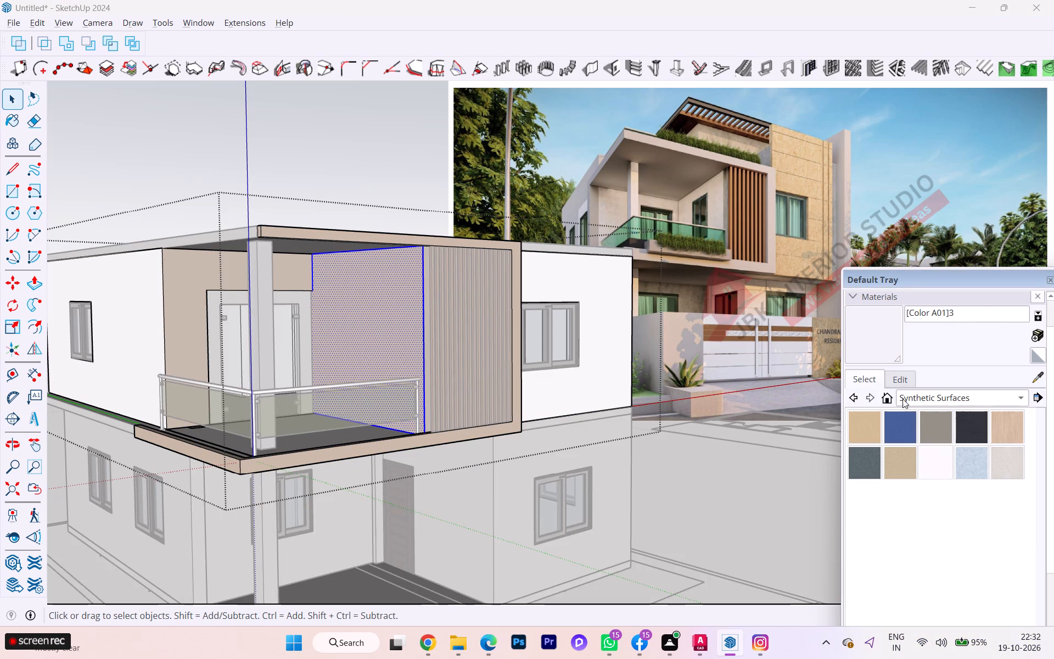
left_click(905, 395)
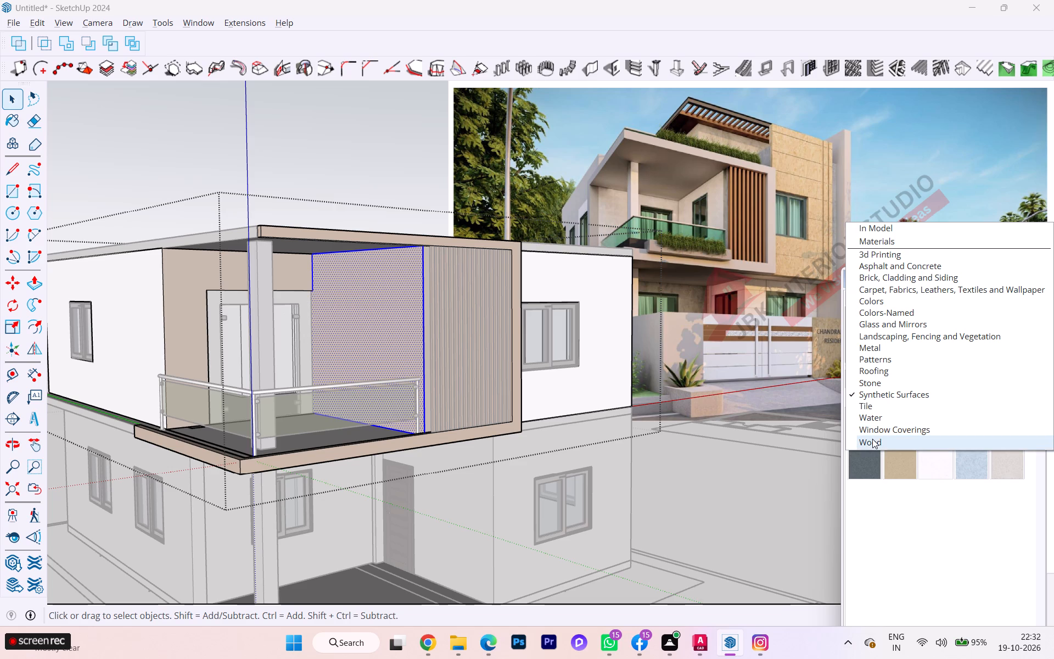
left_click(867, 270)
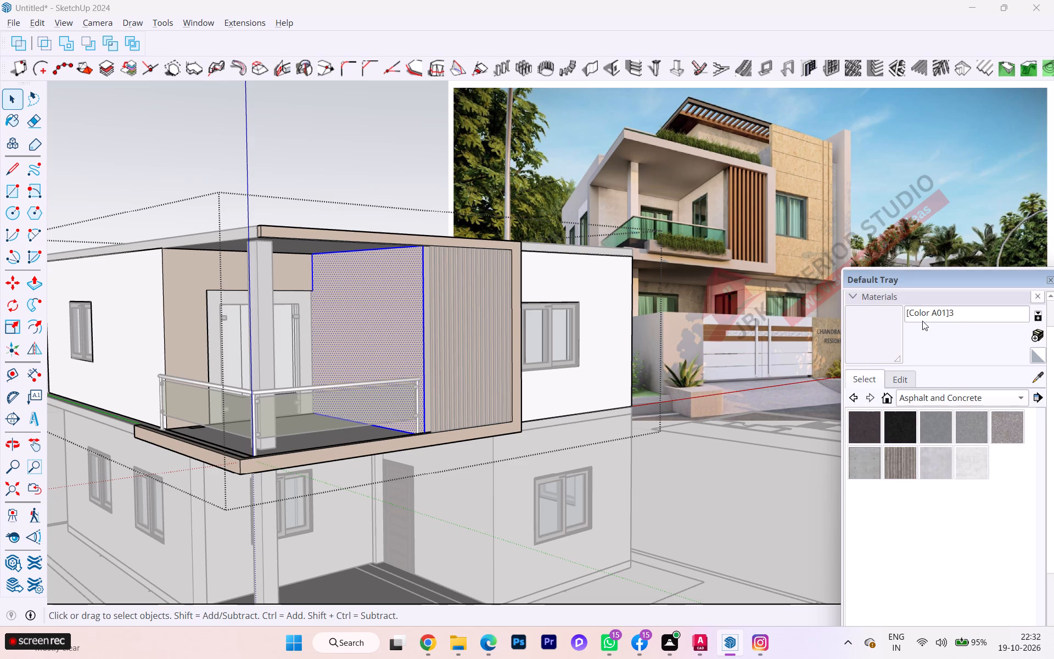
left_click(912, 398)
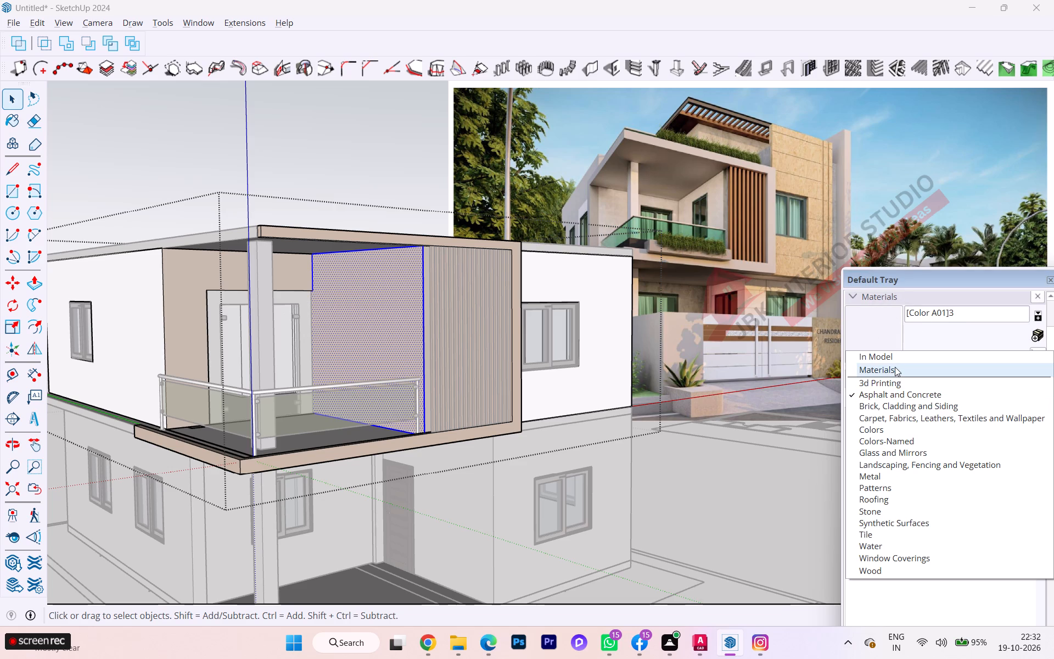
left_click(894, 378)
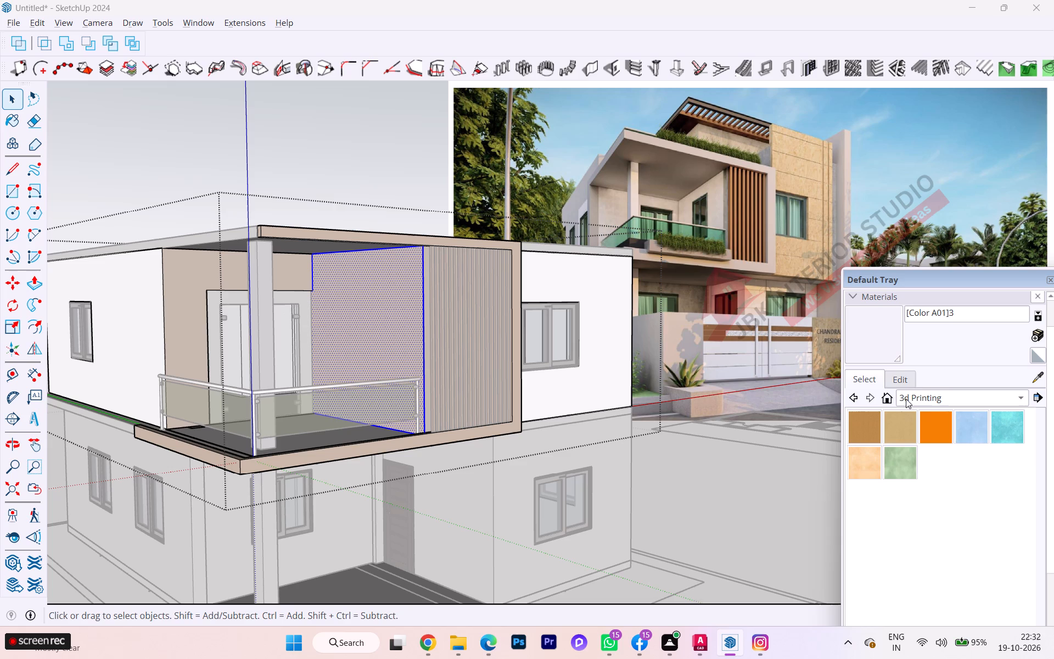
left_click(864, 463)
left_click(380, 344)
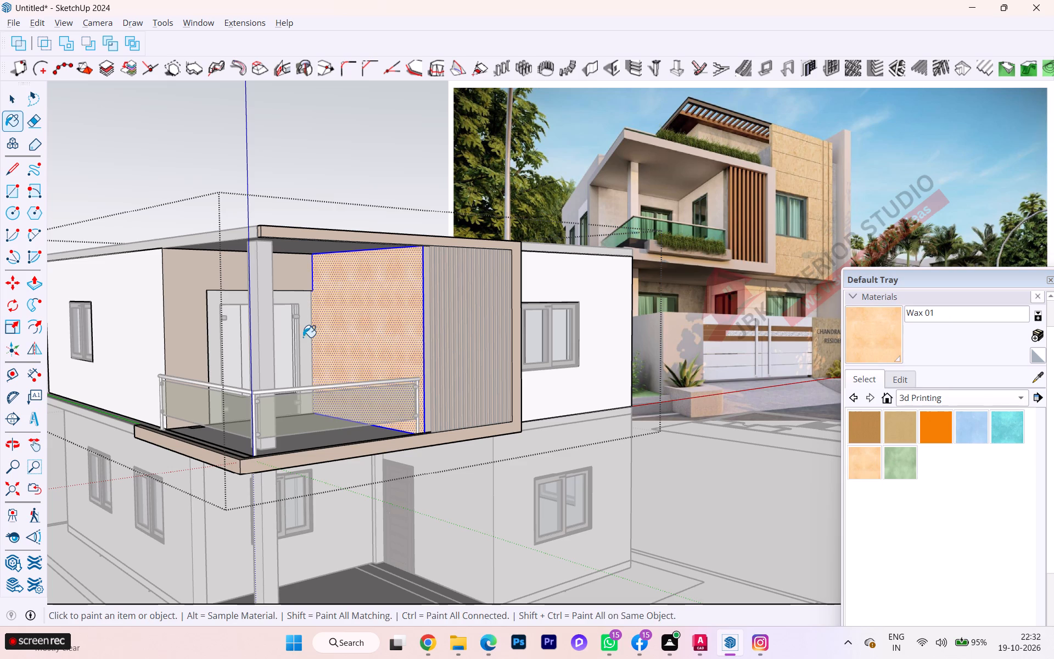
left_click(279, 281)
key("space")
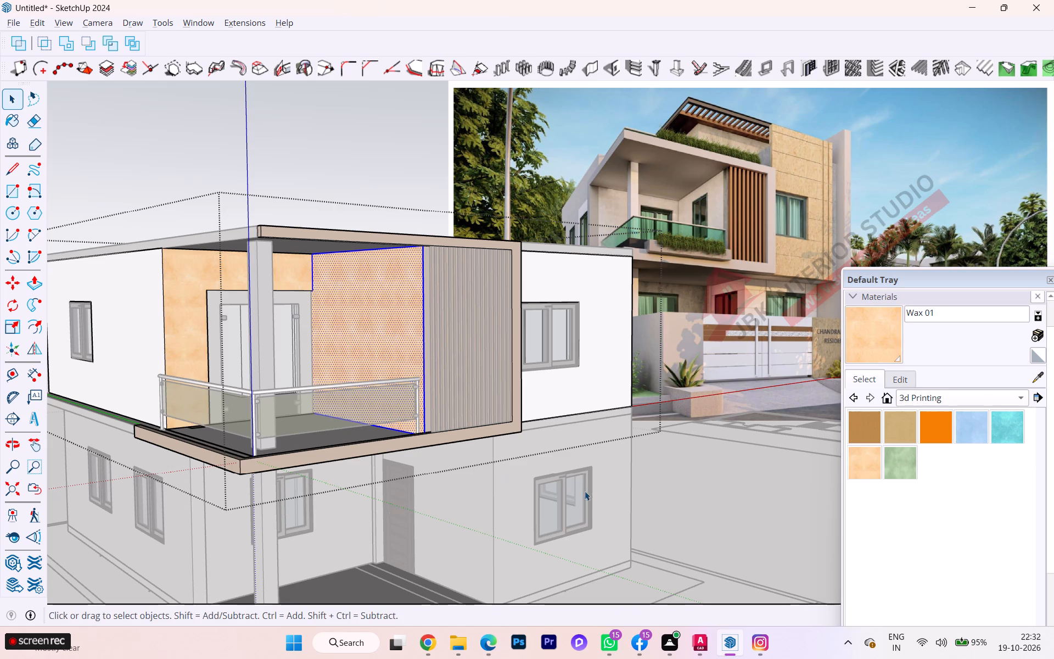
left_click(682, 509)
Examine the Wax 01 finish on the balcony walls up close and beside the wooden slats.
scroll(400, 317, "up", 1)
scroll(398, 317, "down", 3)
scroll(396, 317, "up", 10)
scroll(365, 306, "down", 1)
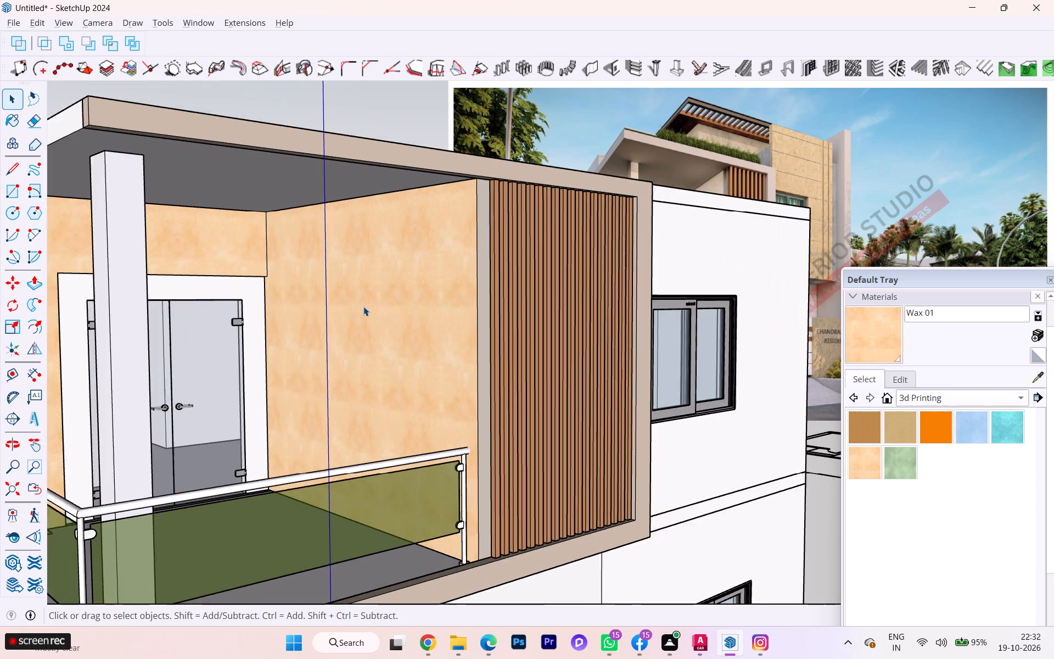
scroll(363, 306, "up", 1)
scroll(363, 306, "down", 2)
scroll(363, 307, "up", 3)
middle_click_drag(350, 318, 216, 350)
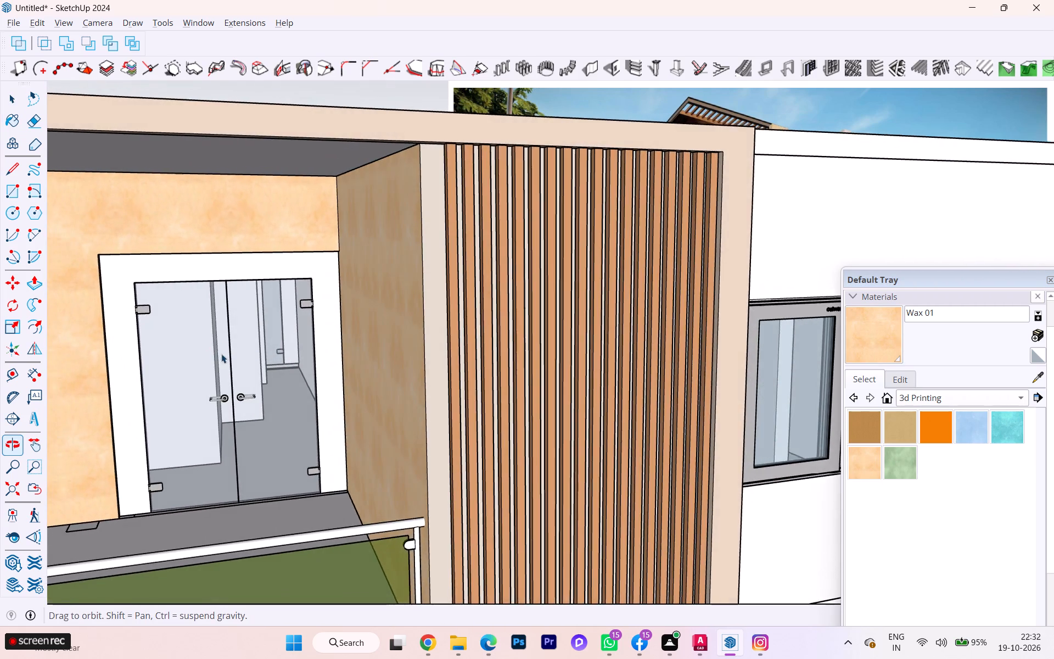
scroll(300, 343, "down", 3)
scroll(375, 339, "up", 2)
scroll(385, 328, "down", 6)
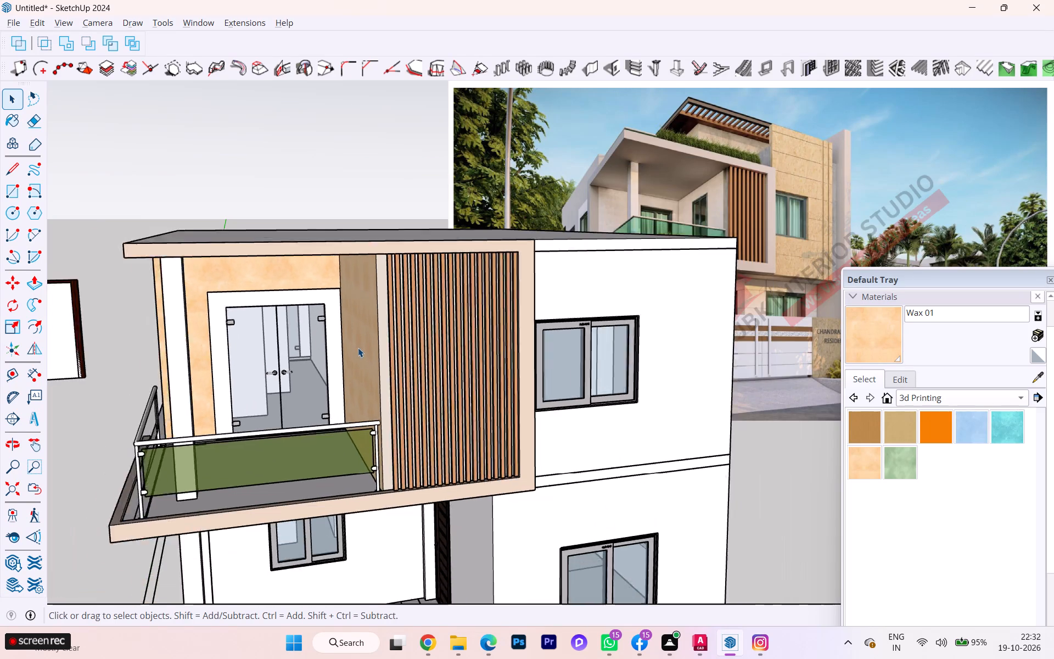
scroll(358, 348, "down", 2)
scroll(384, 343, "up", 6)
Reopen the upper storey for editing and paint the wall behind the slats, the balcony's side wall and its door wall with Chipboard.
left_click(372, 342)
double_click(372, 341)
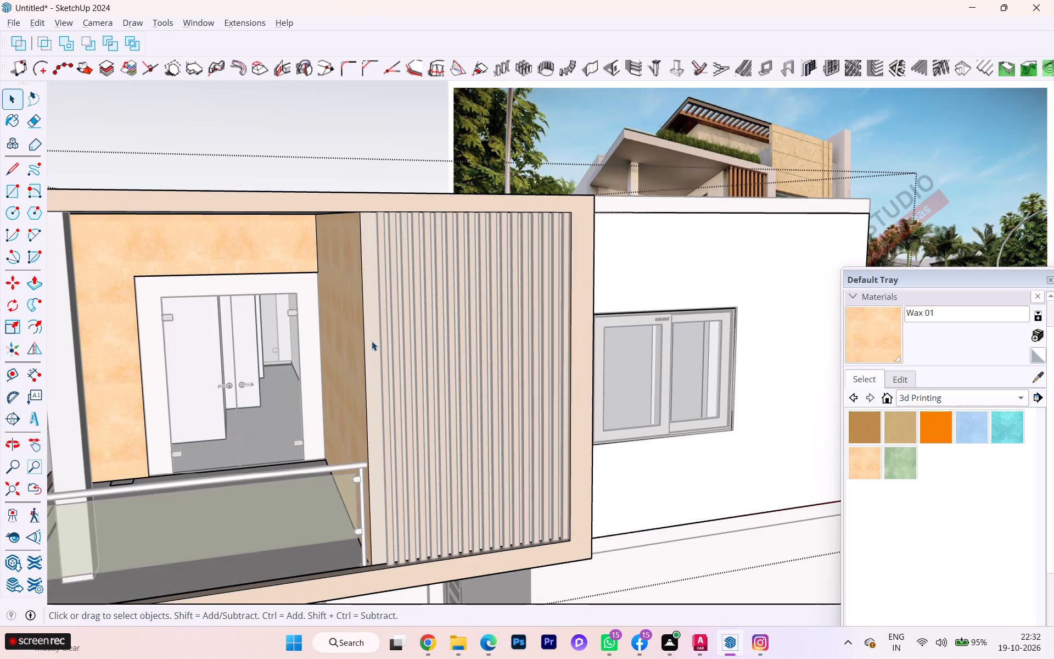
double_click(371, 340)
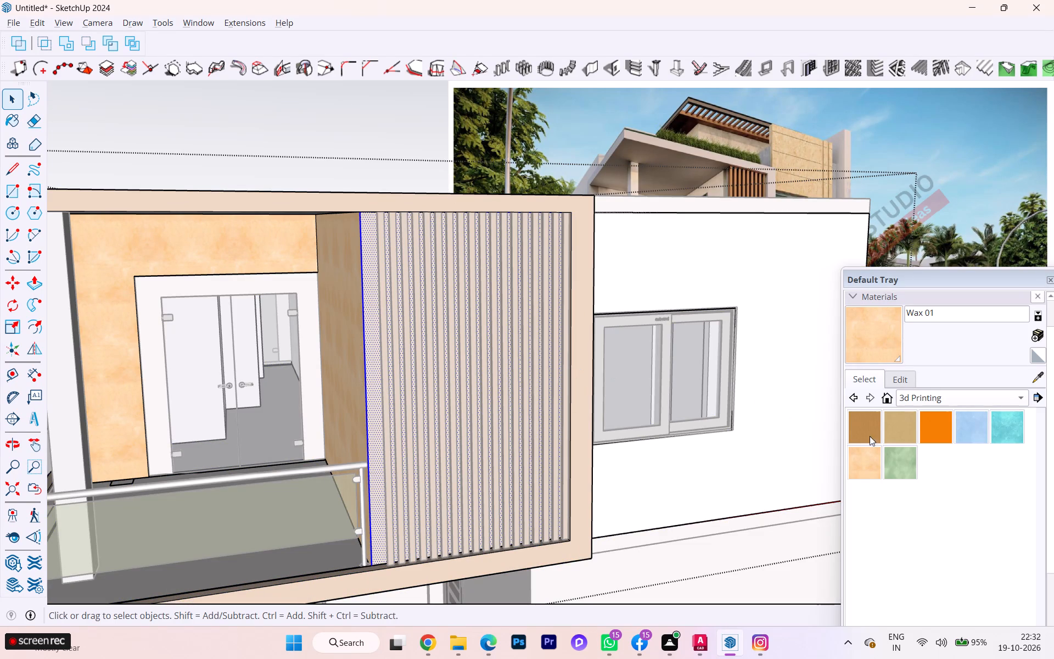
left_click(895, 426)
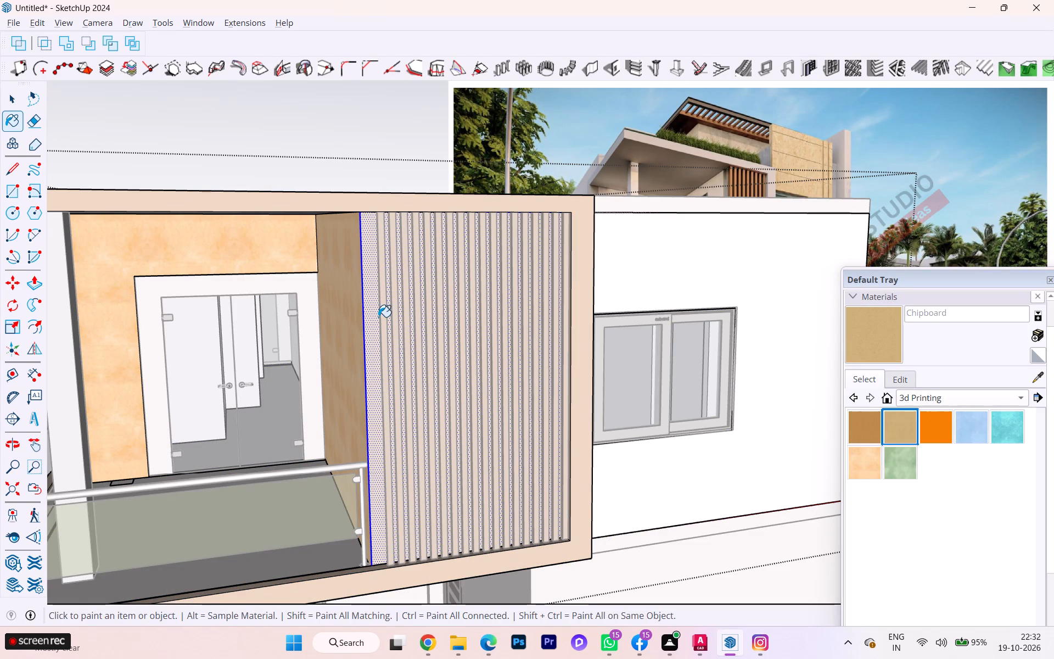
left_click(363, 316)
left_click(337, 313)
left_click(257, 250)
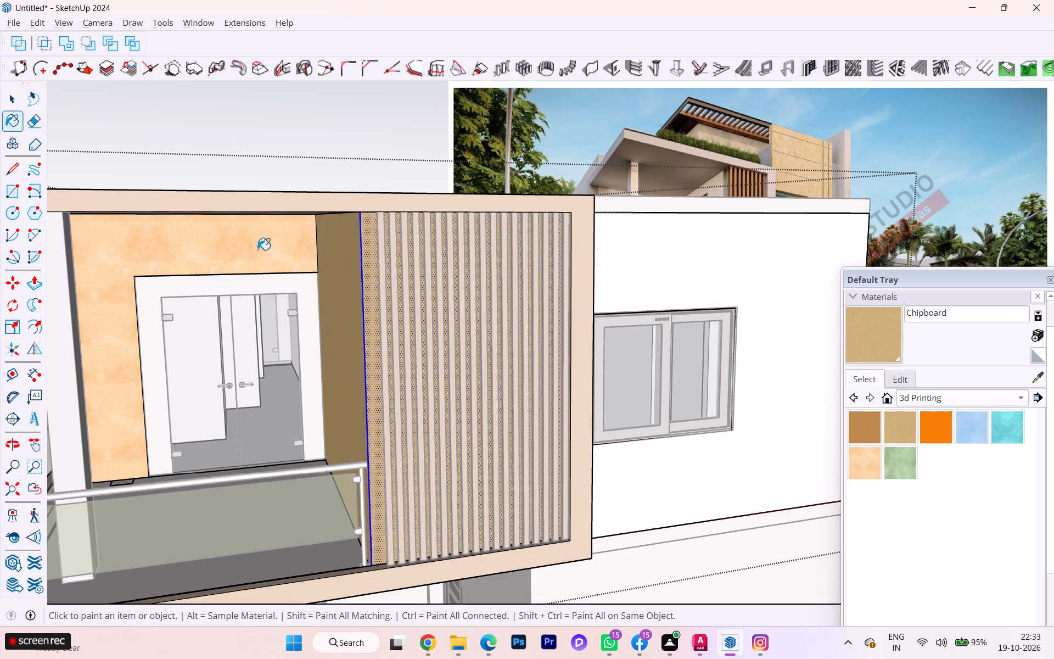
key("space")
left_click(699, 550)
Leave the upper storey's editing mode and examine the Chipboard balcony walls and whole house against the exterior reference image.
scroll(474, 393, "down", 1)
scroll(474, 393, "up", 1)
scroll(474, 393, "down", 1)
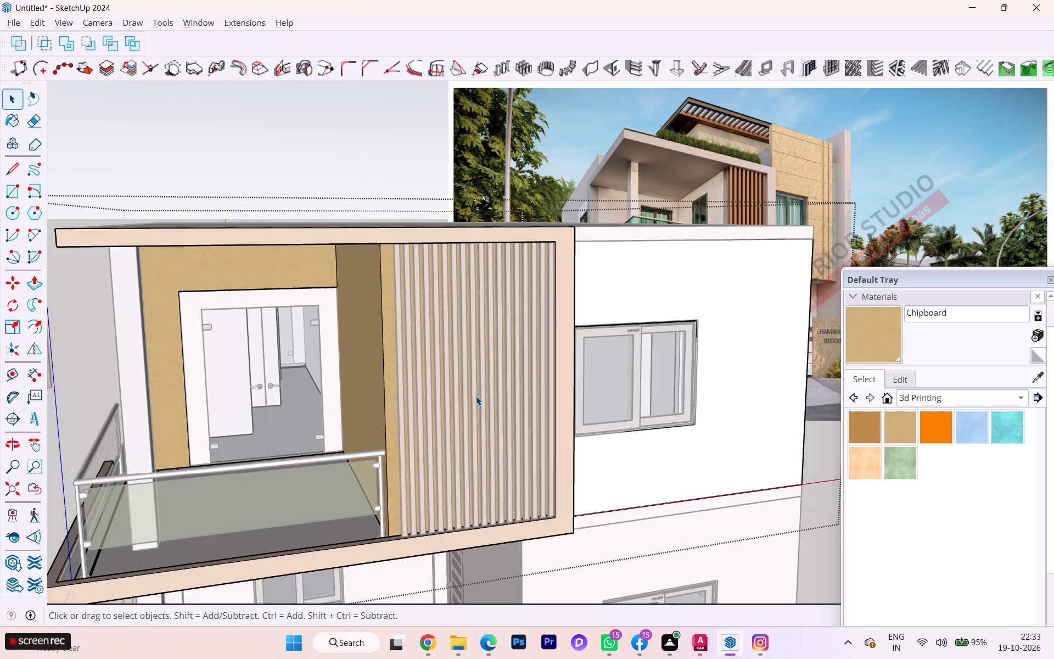
scroll(476, 396, "down", 2)
scroll(484, 404, "up", 2)
scroll(444, 375, "down", 3)
scroll(433, 368, "up", 1)
scroll(433, 368, "down", 7)
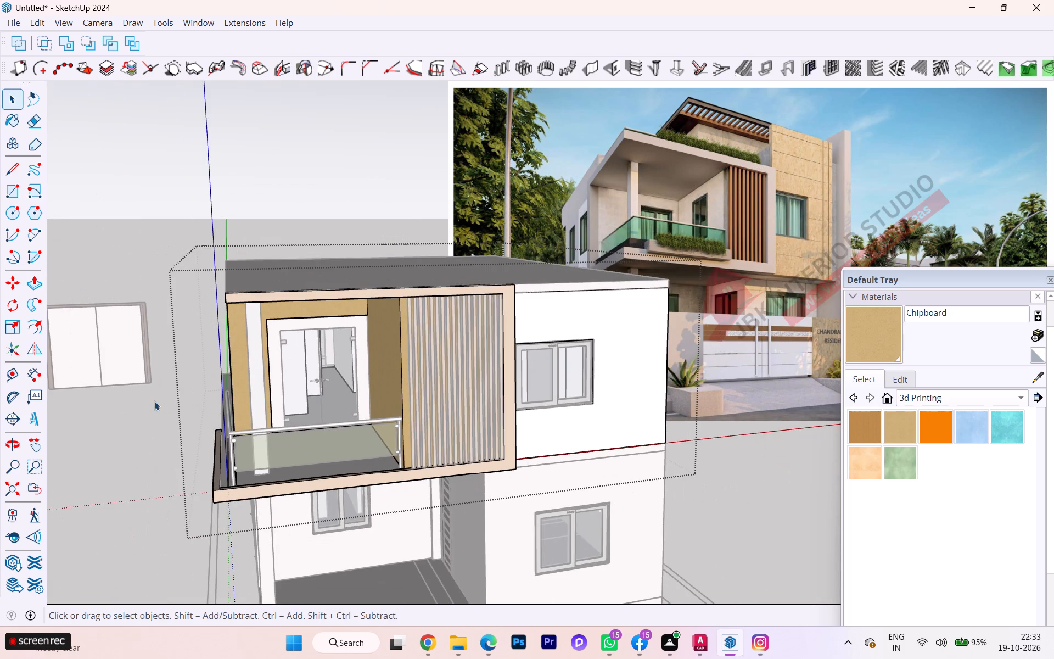
double_click(154, 401)
scroll(164, 405, "down", 1)
middle_click_drag(187, 411, 373, 413)
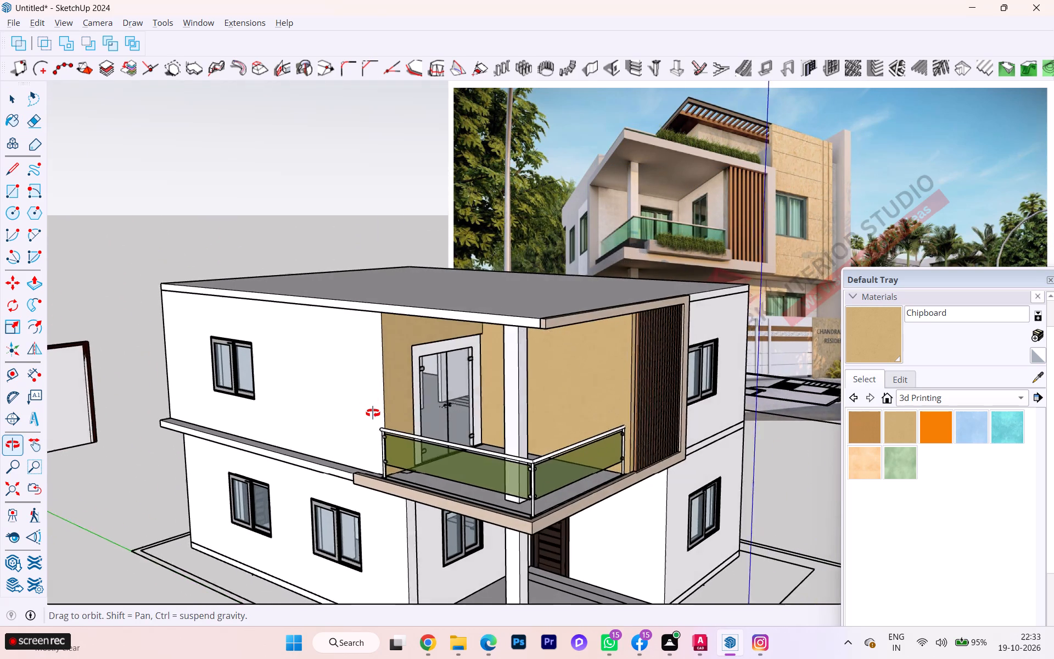
middle_click_drag(373, 413, 367, 411)
scroll(324, 388, "down", 1)
scroll(467, 394, "down", 2)
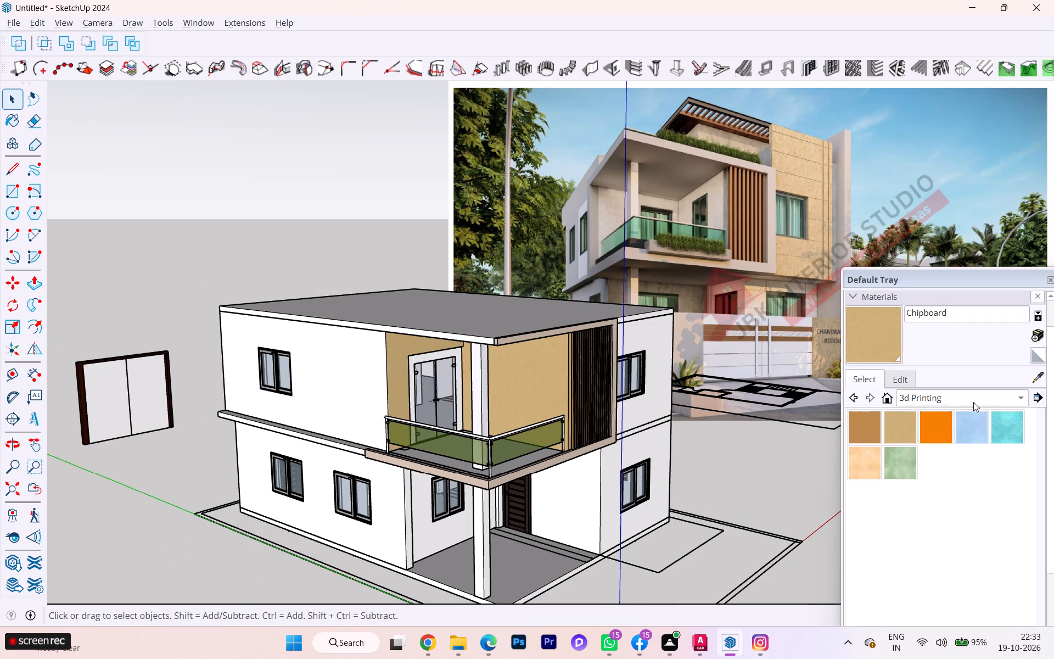
Show the materials used in the model and purge the unused ones.
left_click(1034, 403)
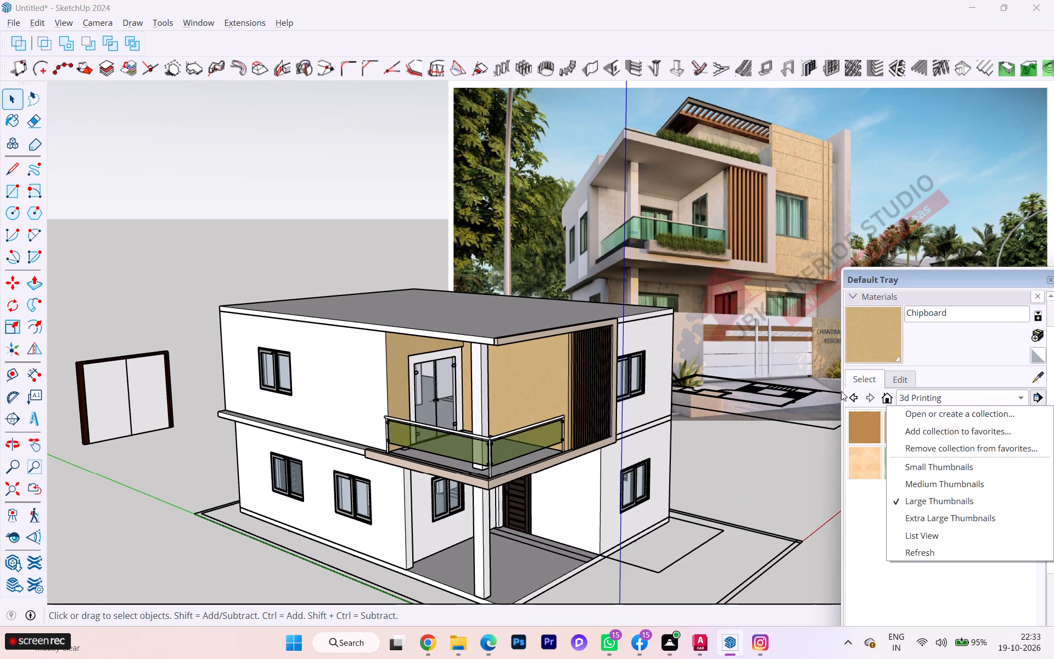
left_click(908, 381)
left_click(863, 379)
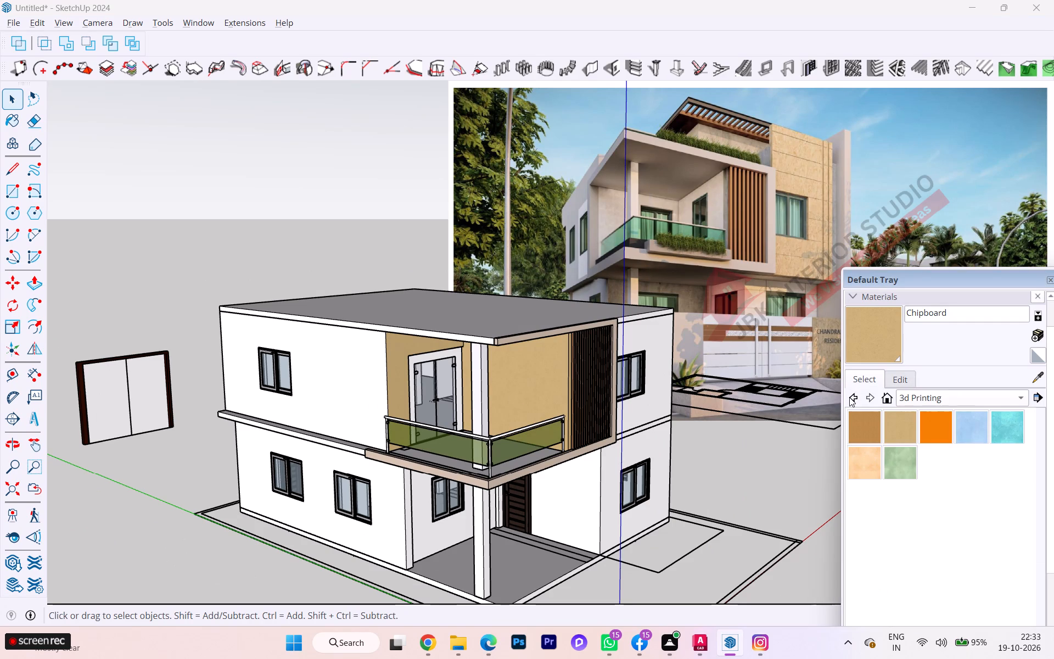
scroll(854, 383, "down", 1)
scroll(854, 382, "up", 3)
scroll(848, 343, "down", 1)
scroll(848, 343, "up", 2)
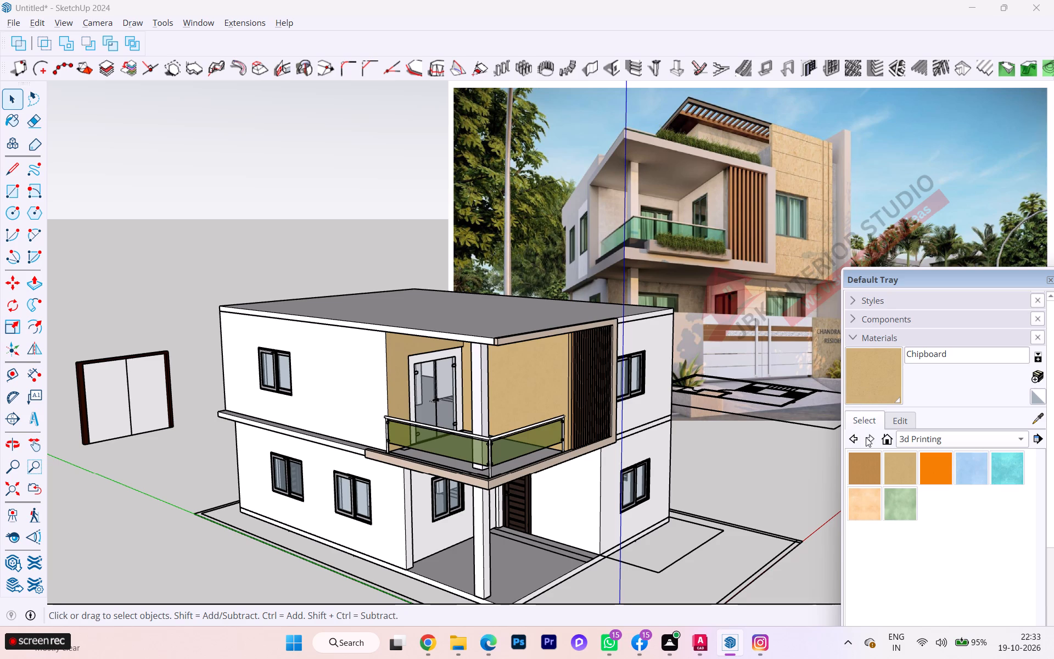
left_click(909, 435)
left_click(888, 410)
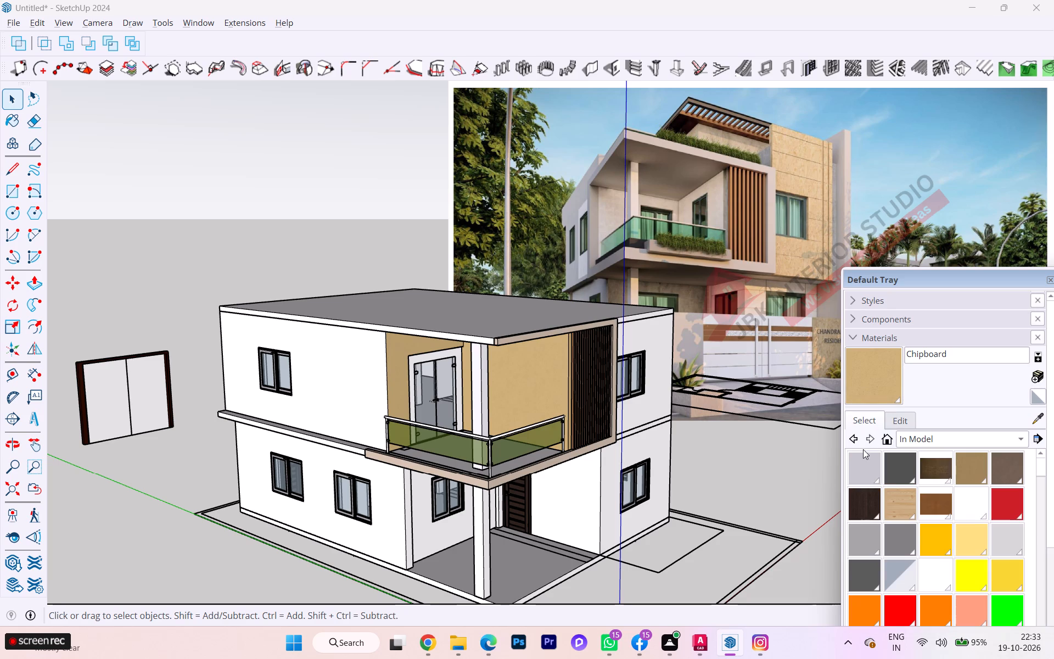
left_click(1038, 439)
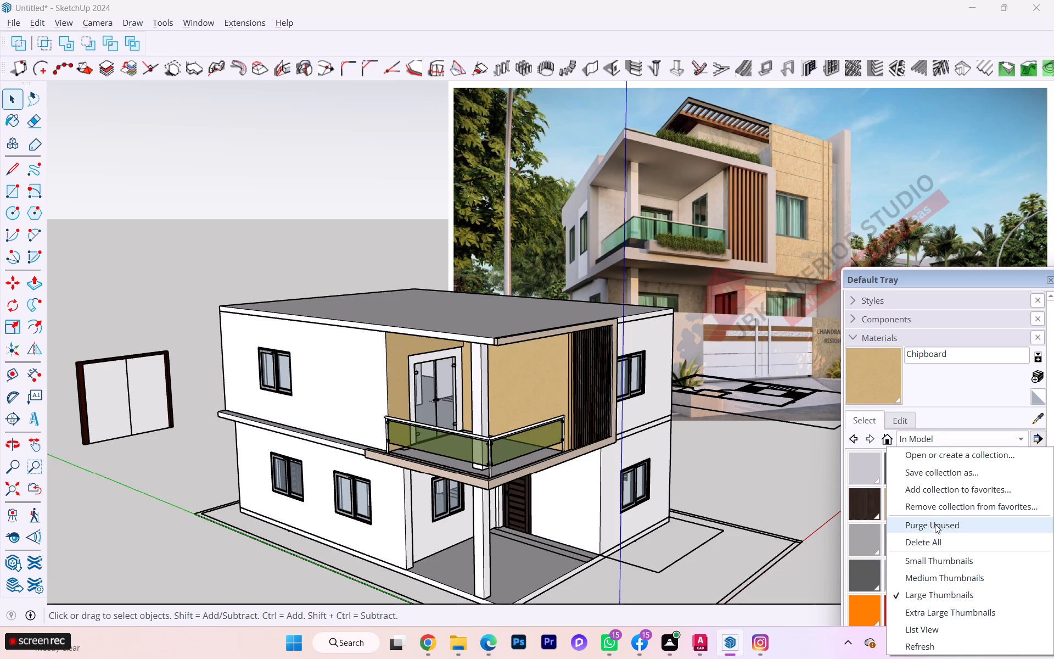
left_click(935, 524)
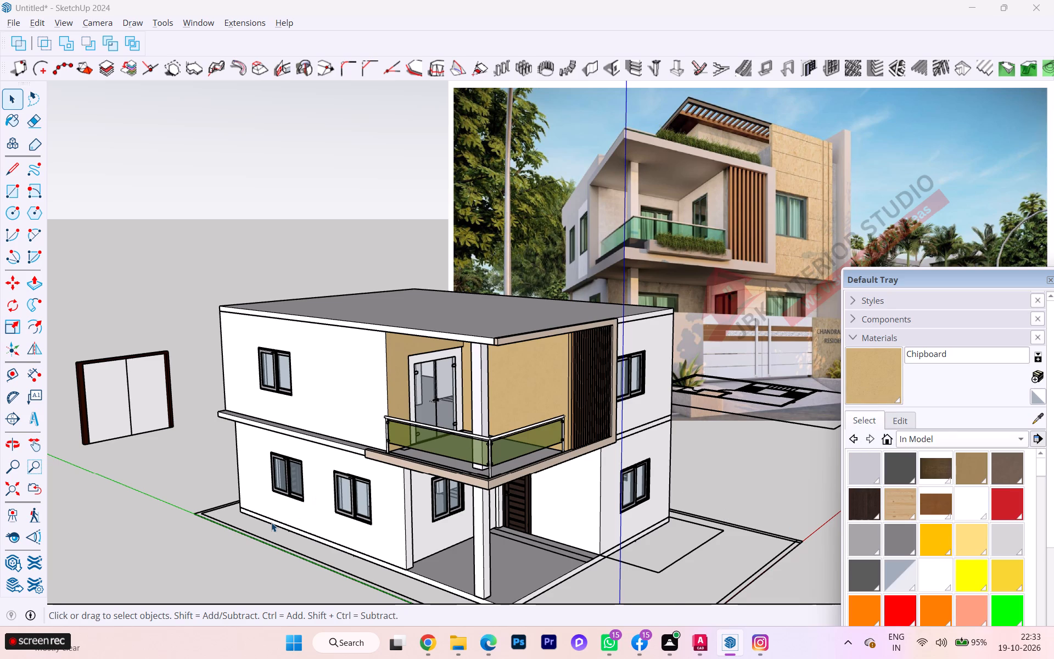
Examine the upper storey's balcony, slats and outer walls from several angles against the exterior reference image.
left_click(271, 522)
scroll(240, 536, "down", 1)
key("space")
left_click(319, 433)
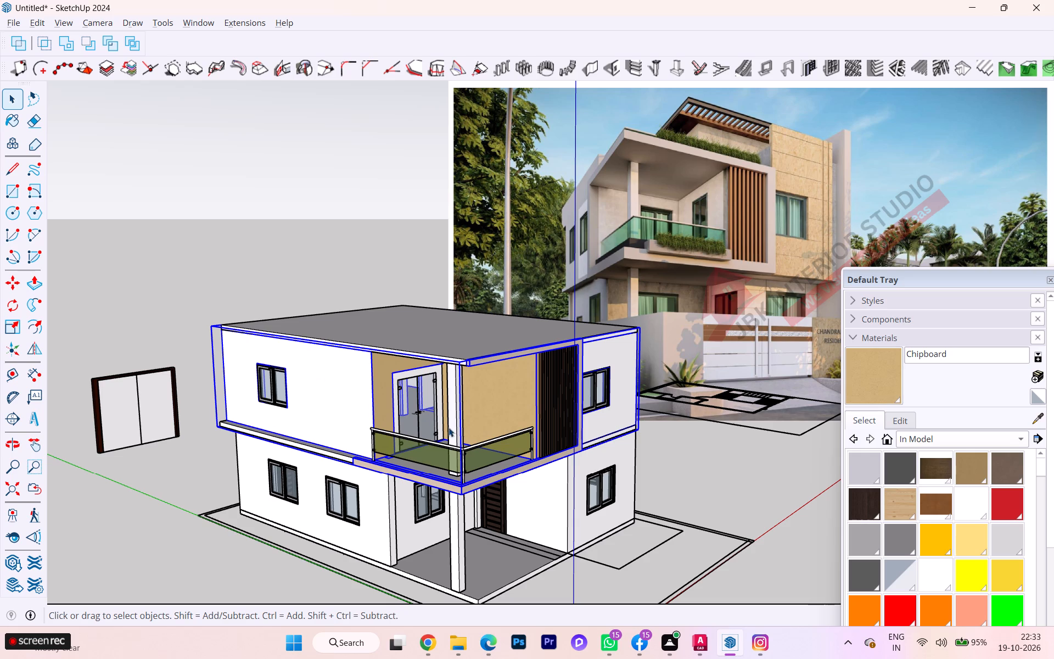
scroll(480, 489, "up", 2)
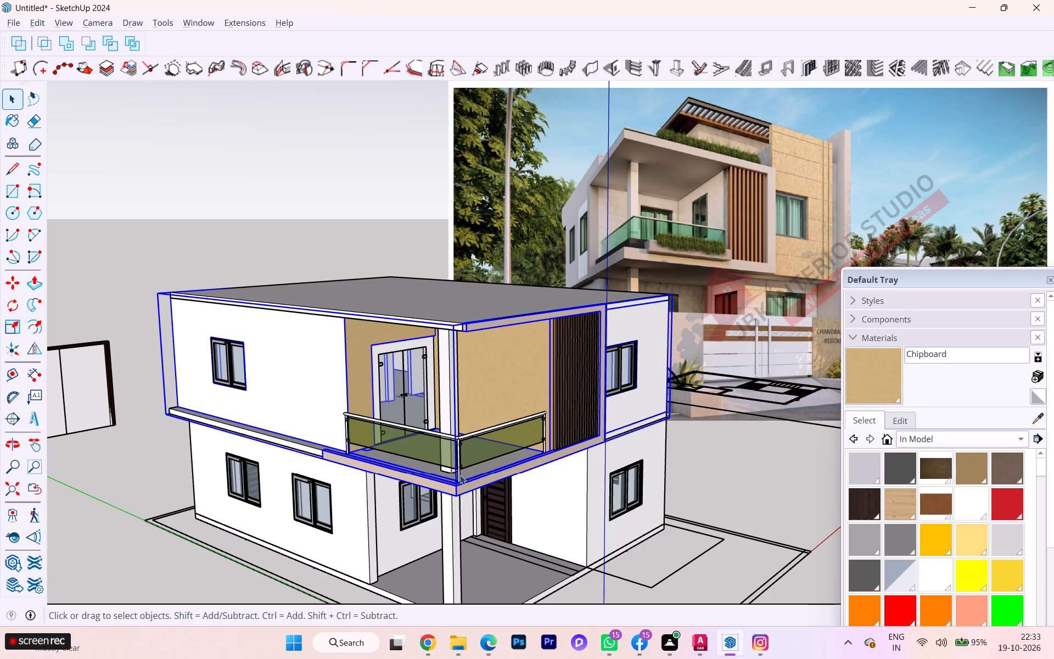
scroll(616, 417, "up", 3)
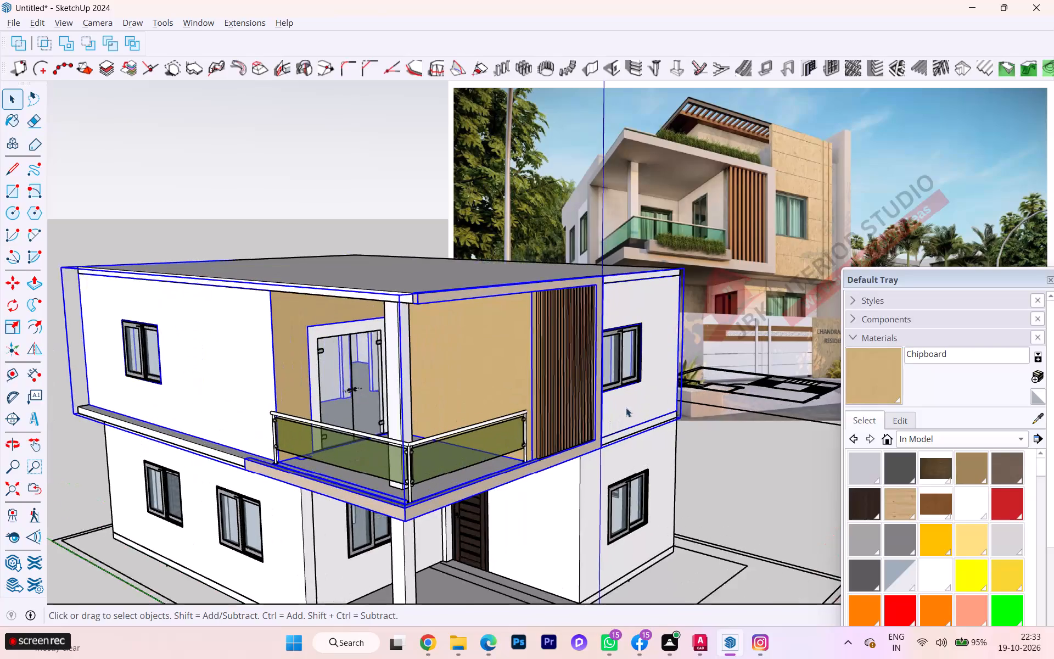
scroll(659, 400, "up", 2)
left_click(763, 468)
middle_click_drag(717, 435, 588, 440)
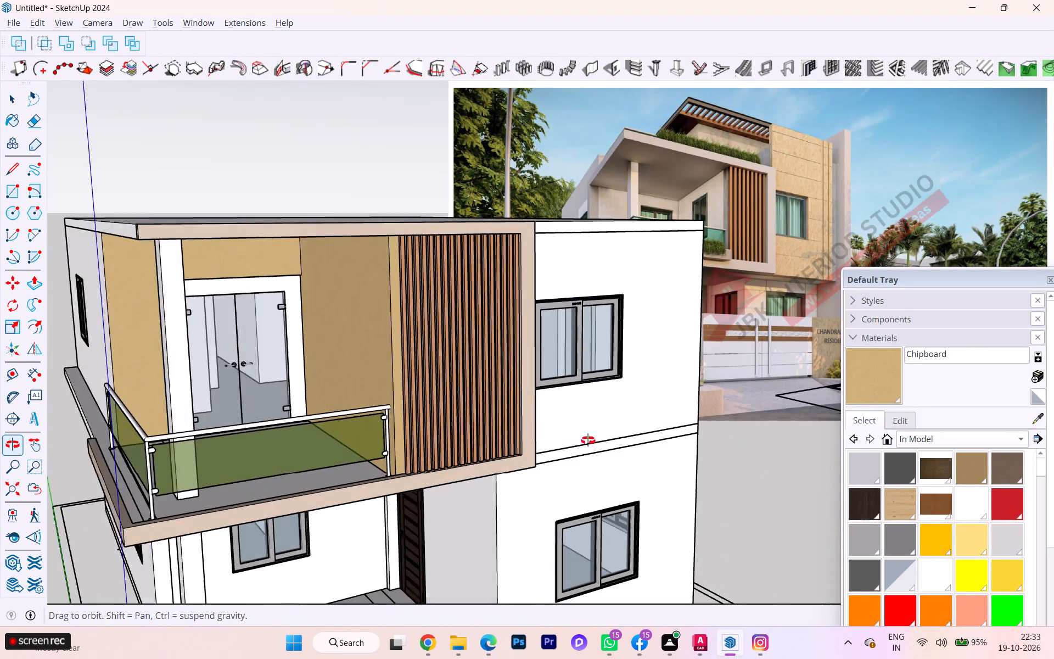
middle_click_drag(588, 440, 523, 450)
scroll(513, 446, "down", 2)
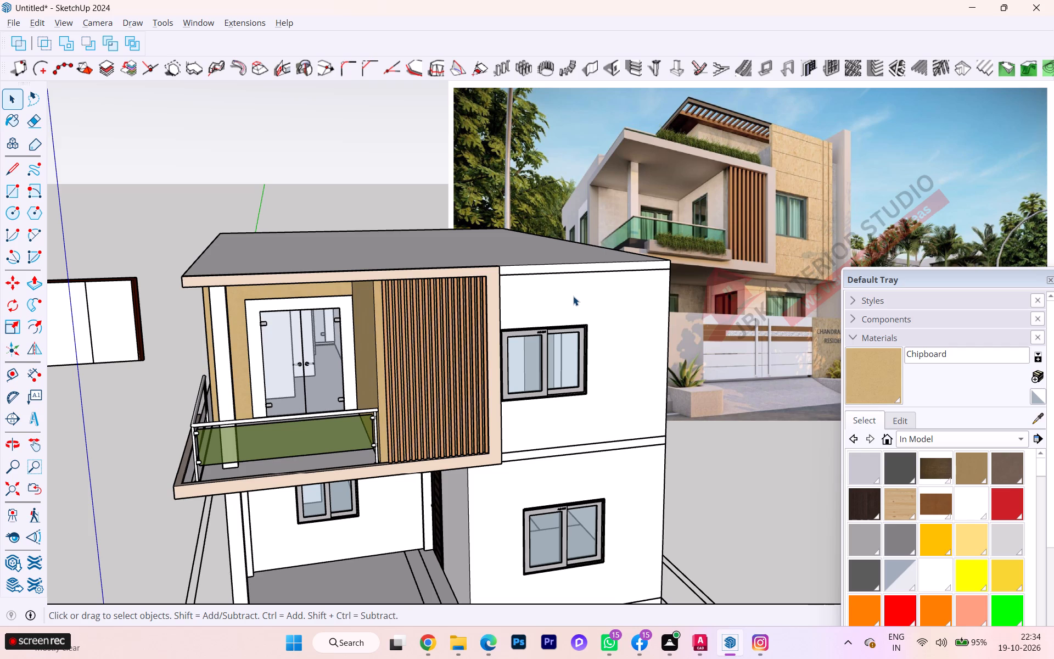
Open the ground storey for editing and paint the porch's back wall around the window with Chipboard.
scroll(436, 295, "down", 4)
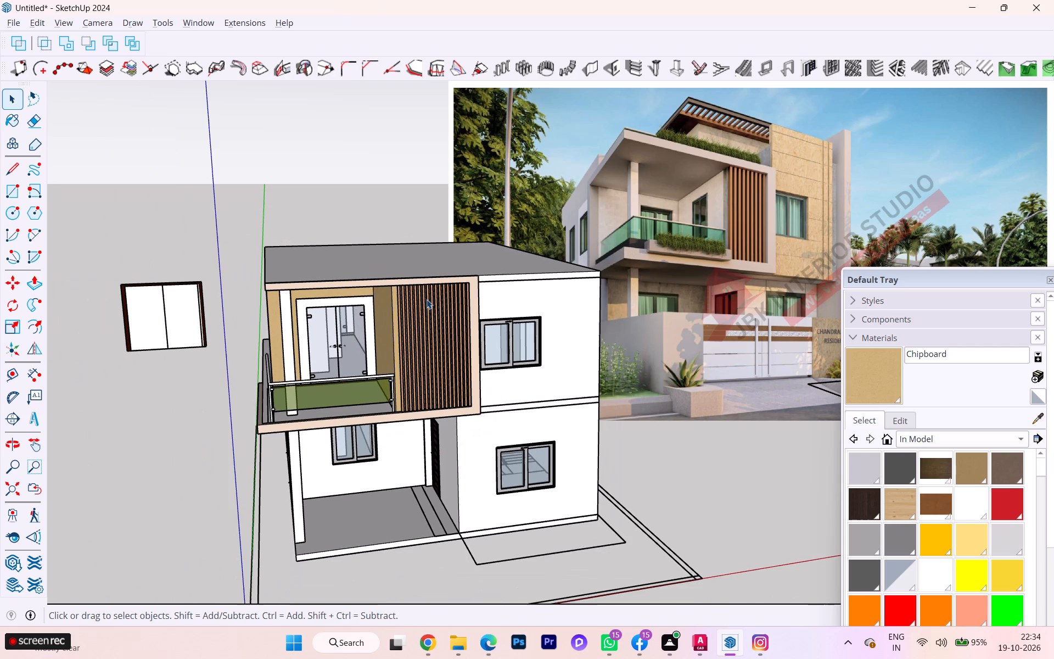
double_click(318, 466)
double_click(315, 457)
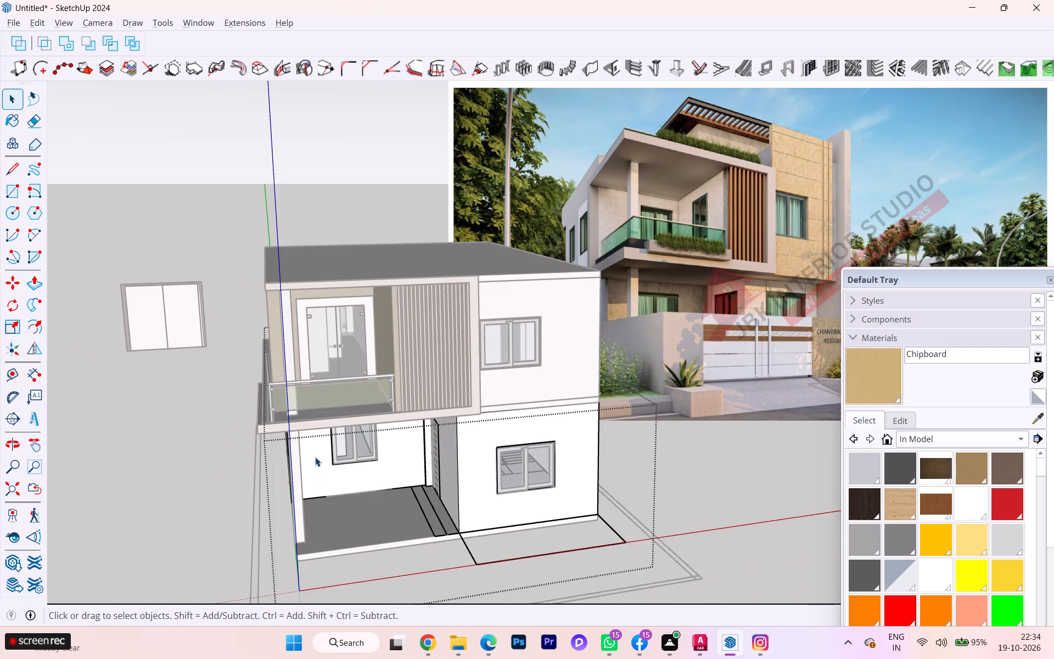
left_click(315, 457)
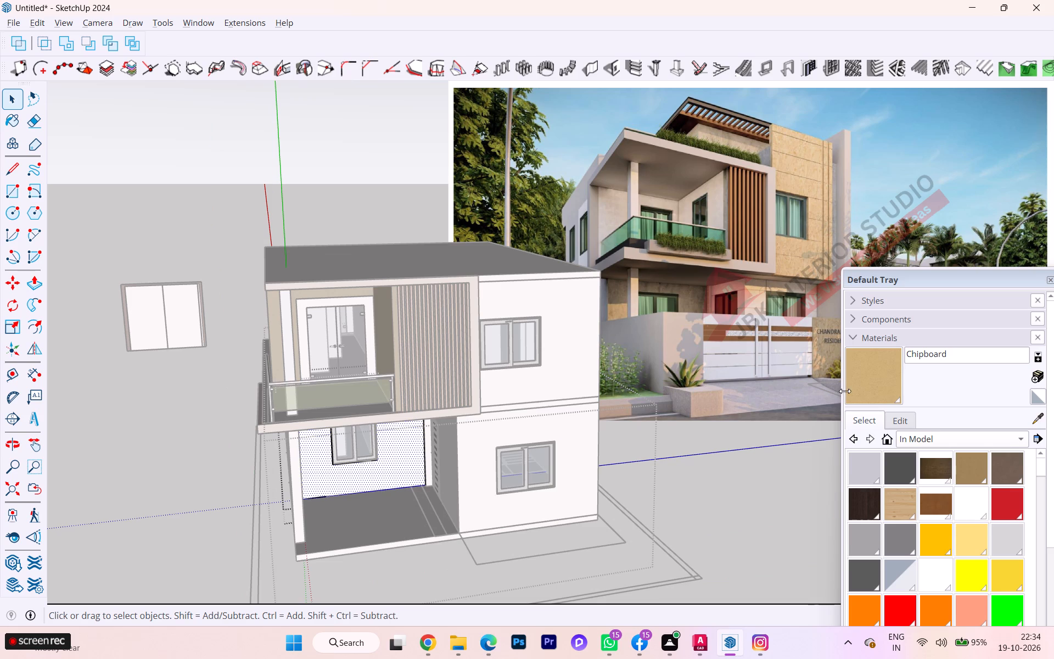
left_click(899, 372)
left_click(874, 340)
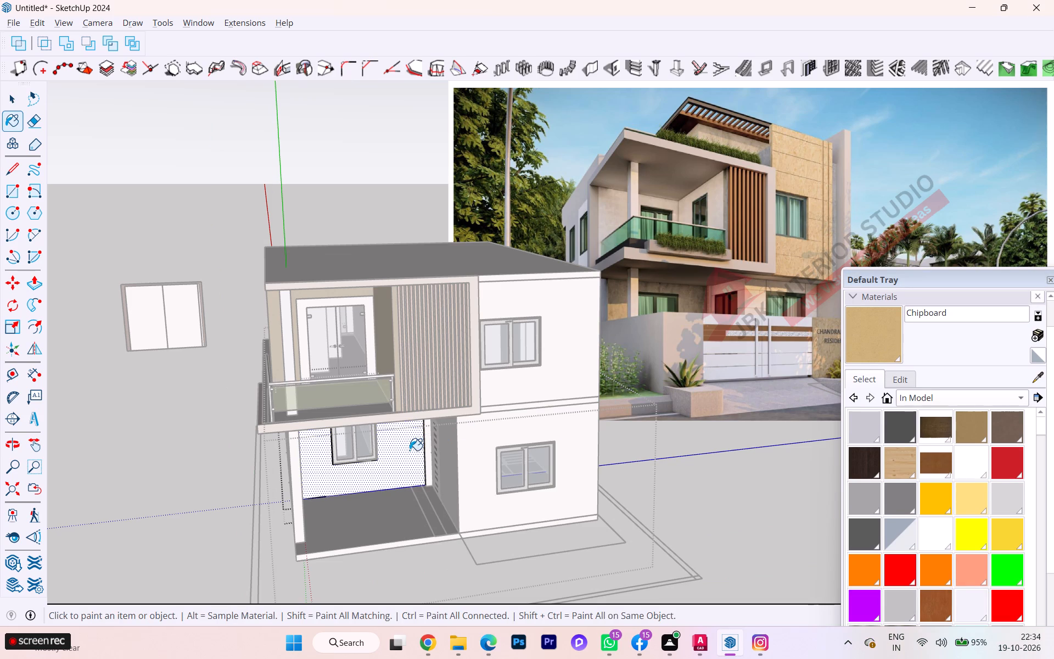
left_click(410, 450)
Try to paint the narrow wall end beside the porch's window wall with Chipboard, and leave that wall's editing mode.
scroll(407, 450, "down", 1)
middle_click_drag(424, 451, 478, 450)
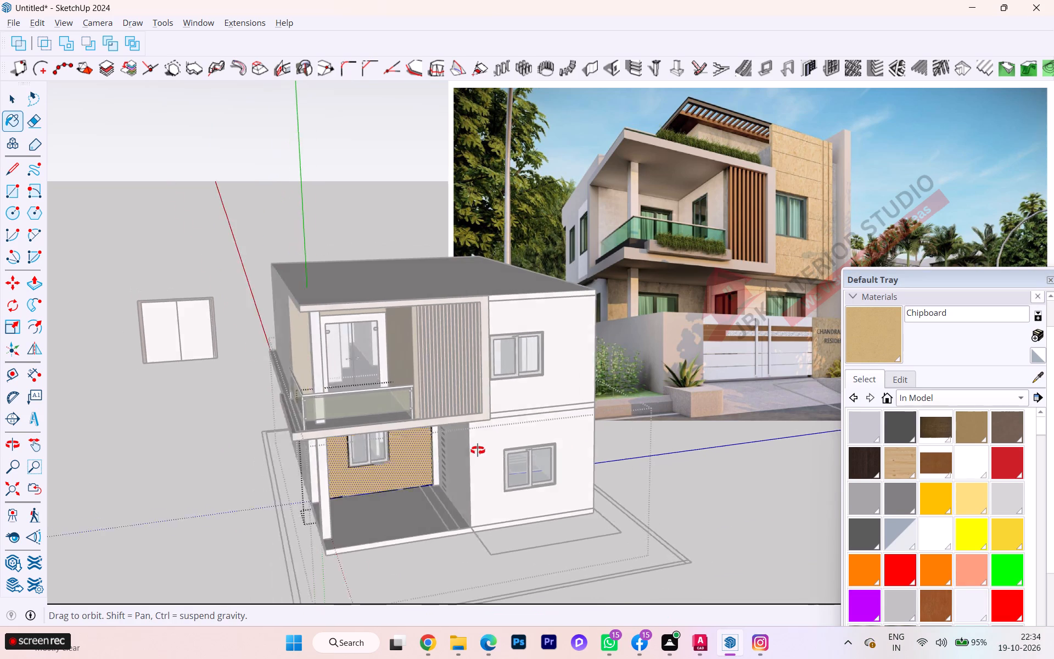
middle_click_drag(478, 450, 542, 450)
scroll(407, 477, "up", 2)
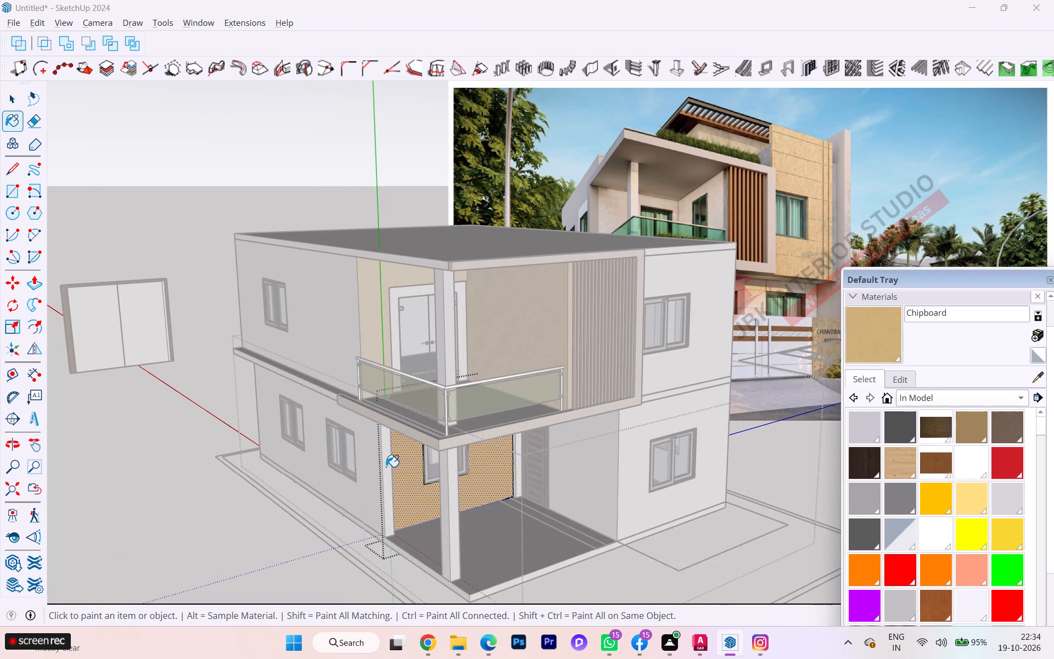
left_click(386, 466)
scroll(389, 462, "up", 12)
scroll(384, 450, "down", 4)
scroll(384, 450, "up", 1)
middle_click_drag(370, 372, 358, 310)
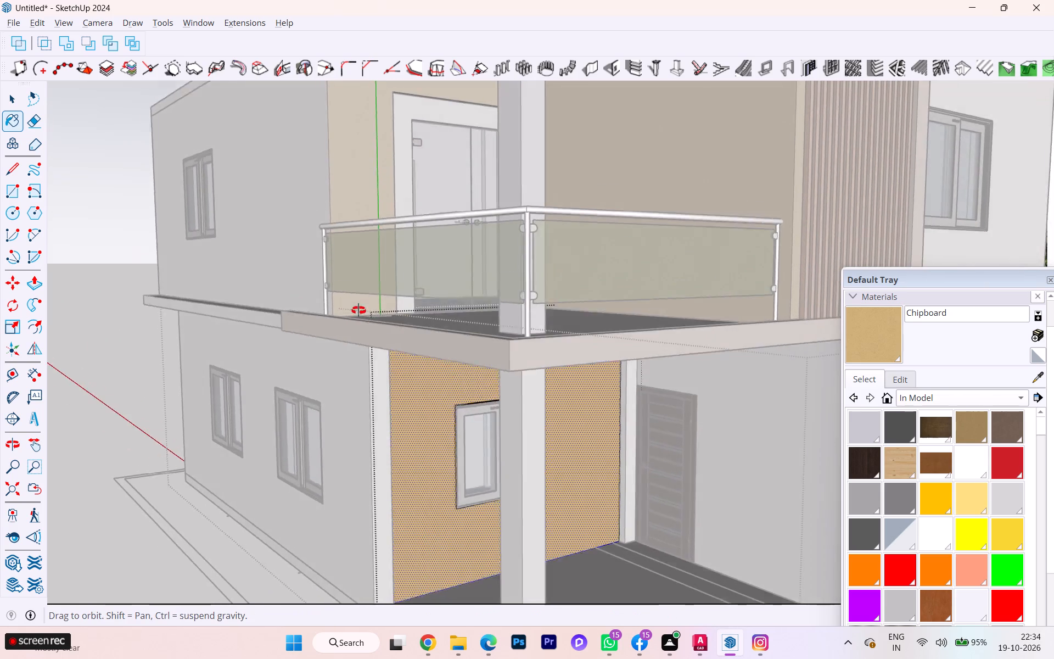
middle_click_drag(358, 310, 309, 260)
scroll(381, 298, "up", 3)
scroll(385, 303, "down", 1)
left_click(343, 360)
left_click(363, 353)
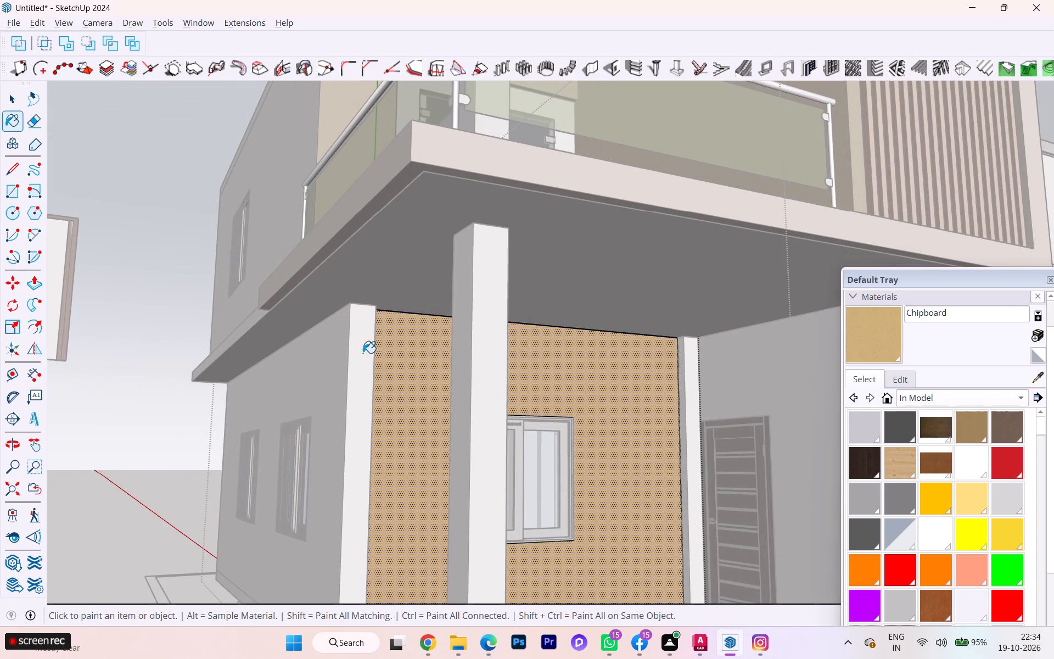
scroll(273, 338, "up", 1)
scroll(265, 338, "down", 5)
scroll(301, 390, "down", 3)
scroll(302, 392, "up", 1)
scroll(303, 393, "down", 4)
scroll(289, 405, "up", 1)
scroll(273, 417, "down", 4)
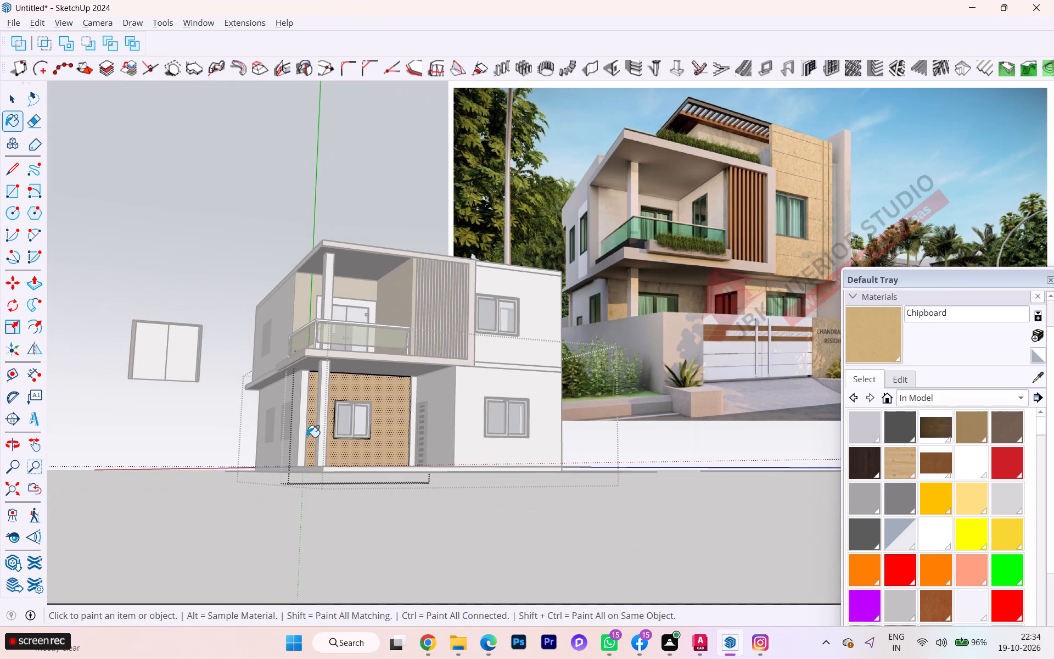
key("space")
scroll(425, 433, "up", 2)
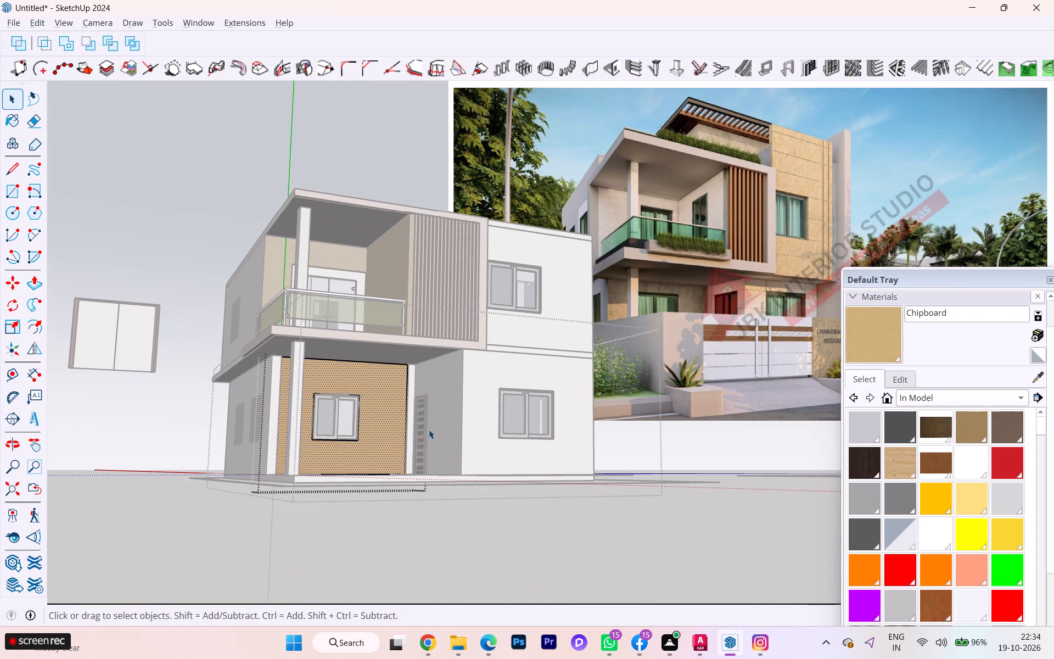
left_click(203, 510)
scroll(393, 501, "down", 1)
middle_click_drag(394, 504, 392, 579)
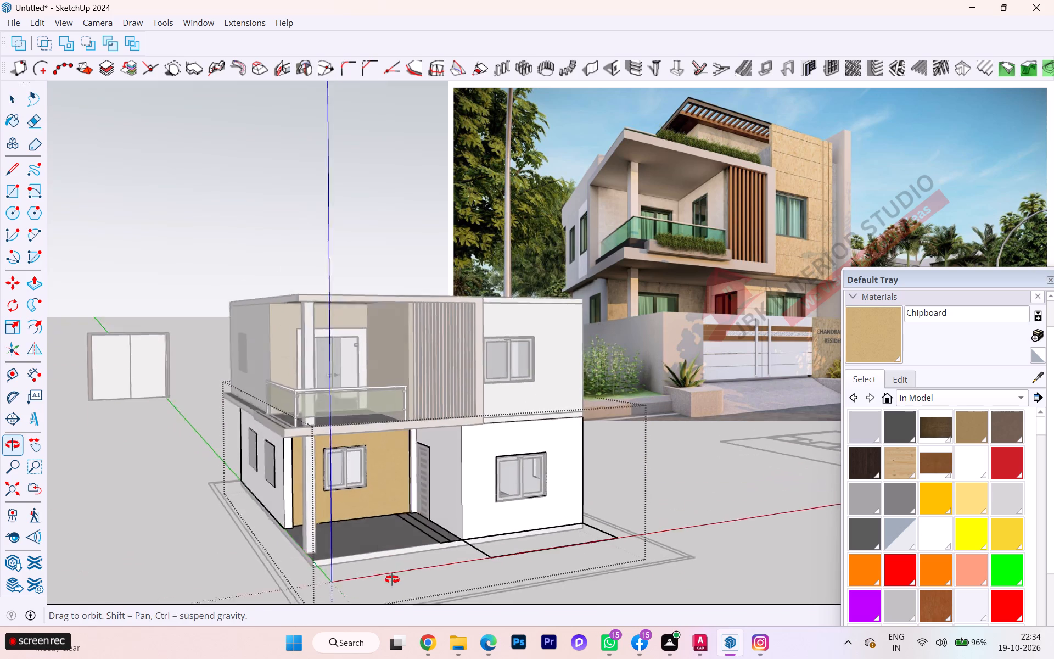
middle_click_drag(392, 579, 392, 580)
Open the ground storey's entrance-side walls for editing and paint the narrow strip beside the entrance door with light wood fine texture-seamless.
left_click(445, 505)
scroll(459, 500, "up", 1)
scroll(459, 500, "down", 1)
scroll(459, 500, "up", 2)
double_click(440, 485)
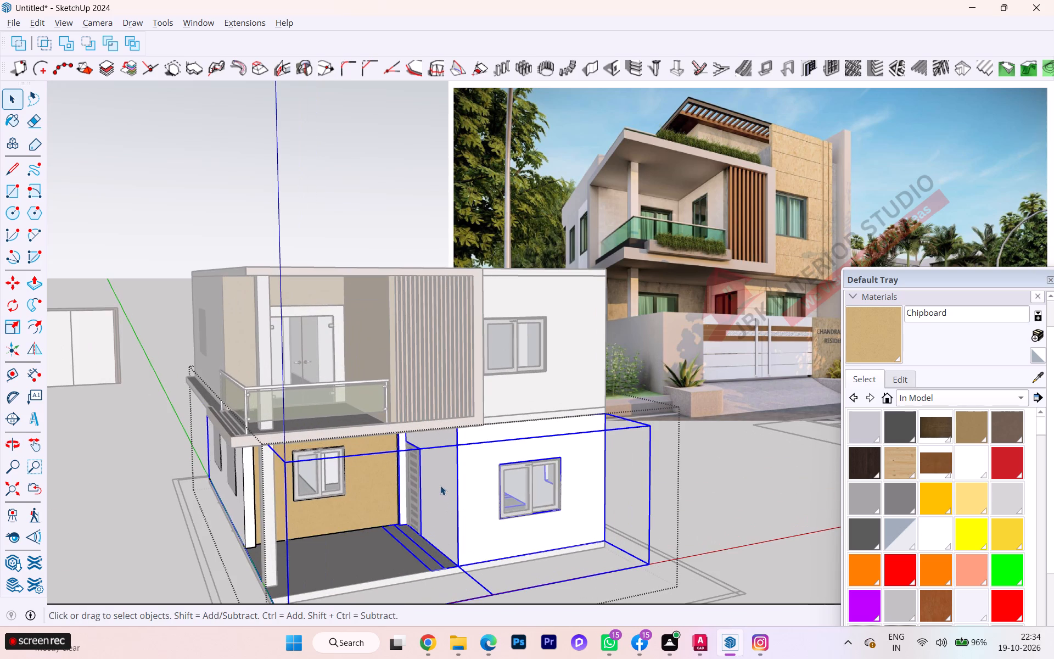
double_click(439, 476)
scroll(411, 472, "up", 4)
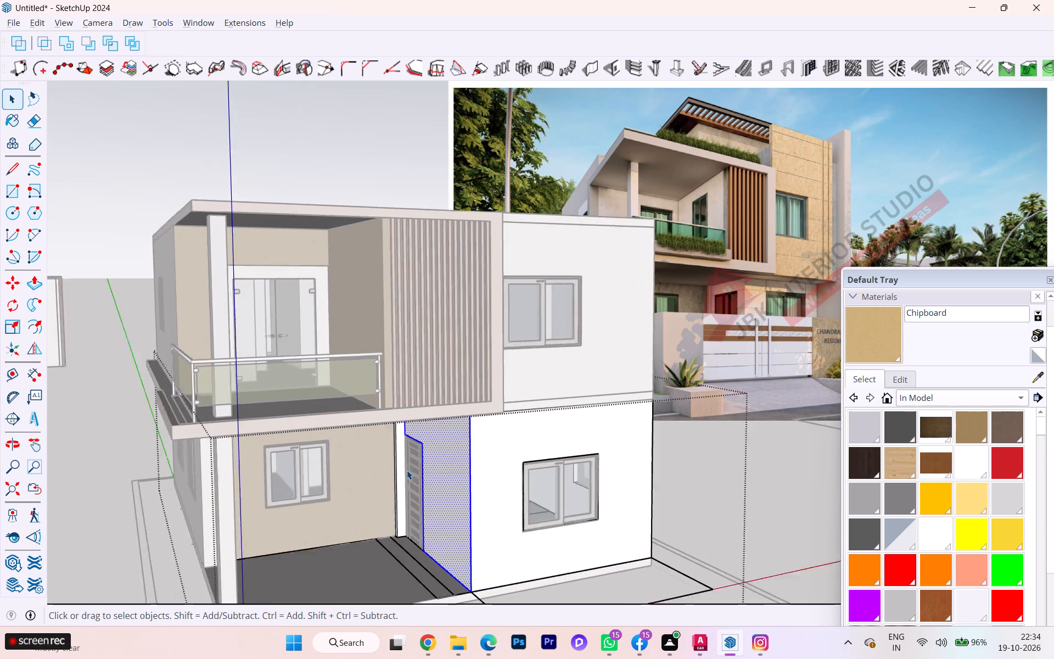
left_click(396, 454)
double_click(397, 453)
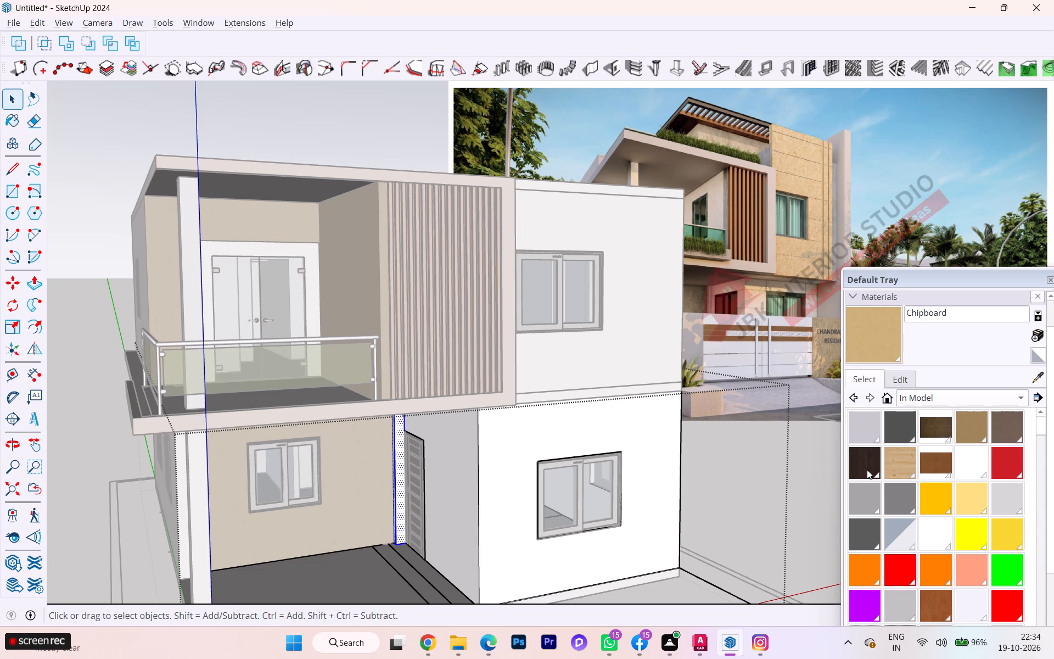
left_click(895, 461)
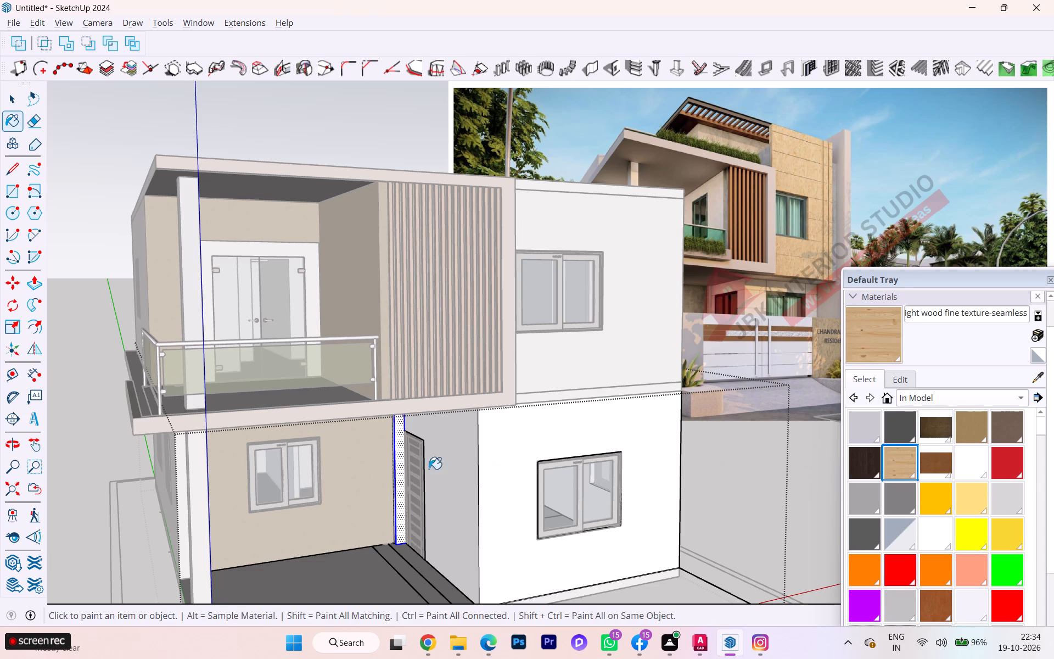
left_click(399, 462)
key("space")
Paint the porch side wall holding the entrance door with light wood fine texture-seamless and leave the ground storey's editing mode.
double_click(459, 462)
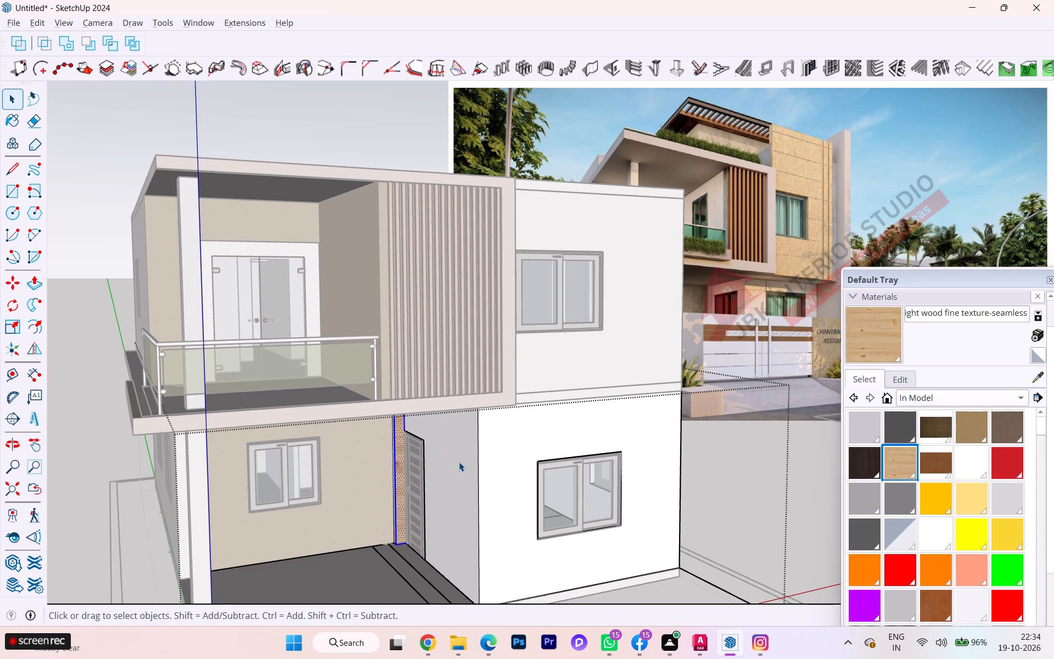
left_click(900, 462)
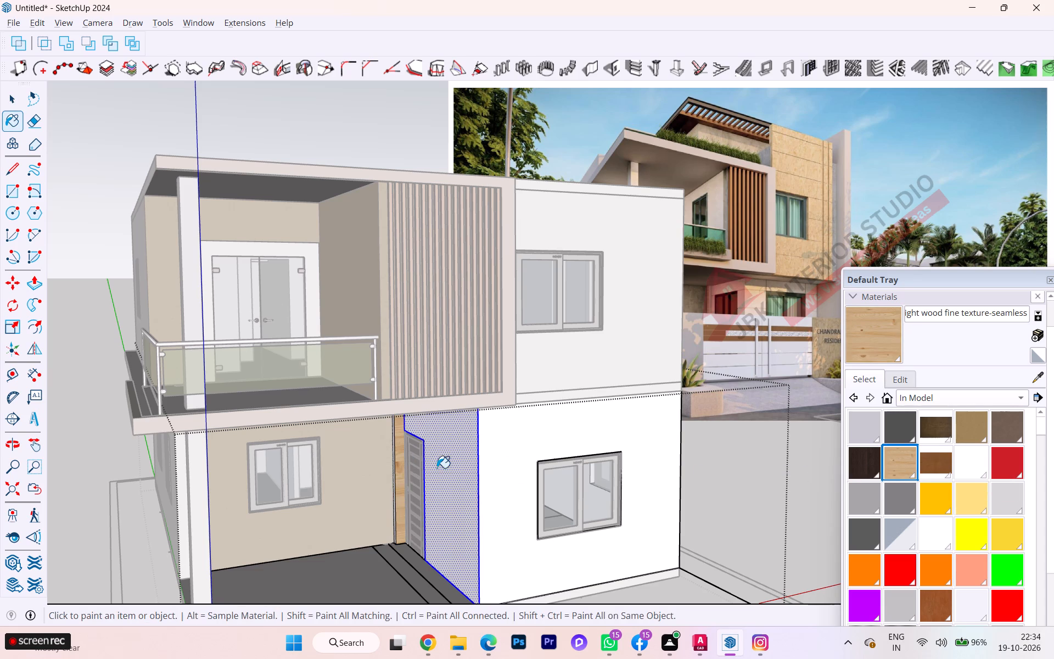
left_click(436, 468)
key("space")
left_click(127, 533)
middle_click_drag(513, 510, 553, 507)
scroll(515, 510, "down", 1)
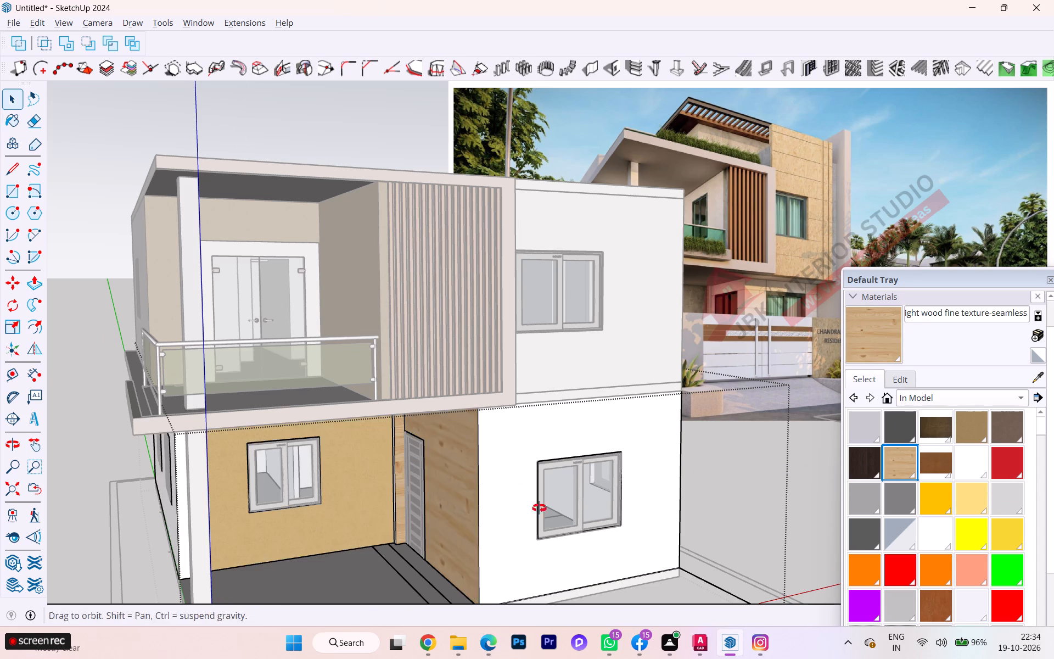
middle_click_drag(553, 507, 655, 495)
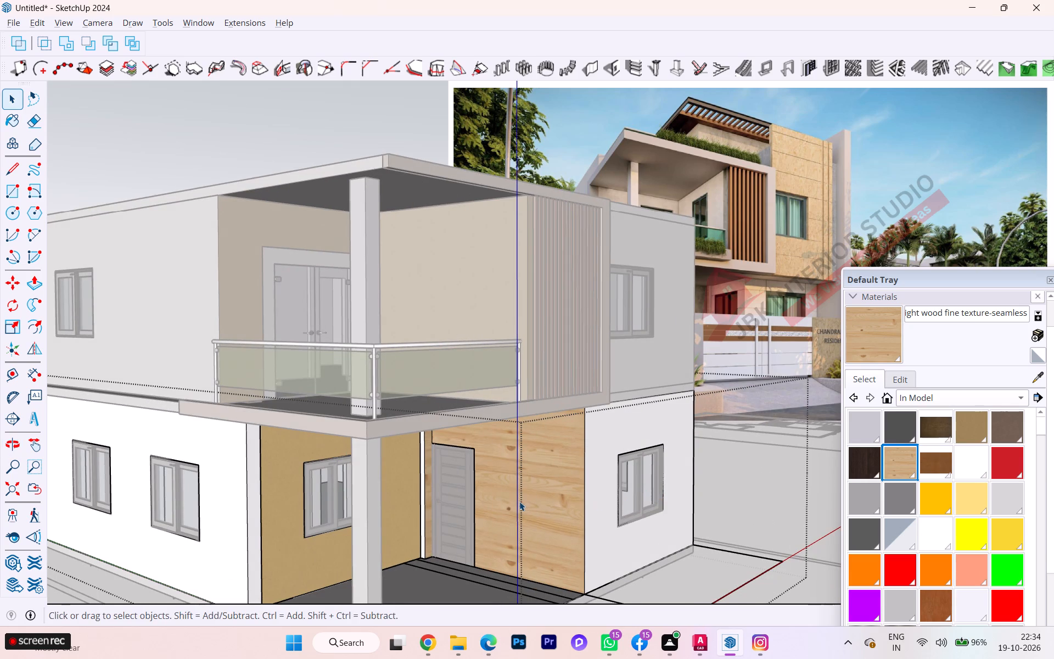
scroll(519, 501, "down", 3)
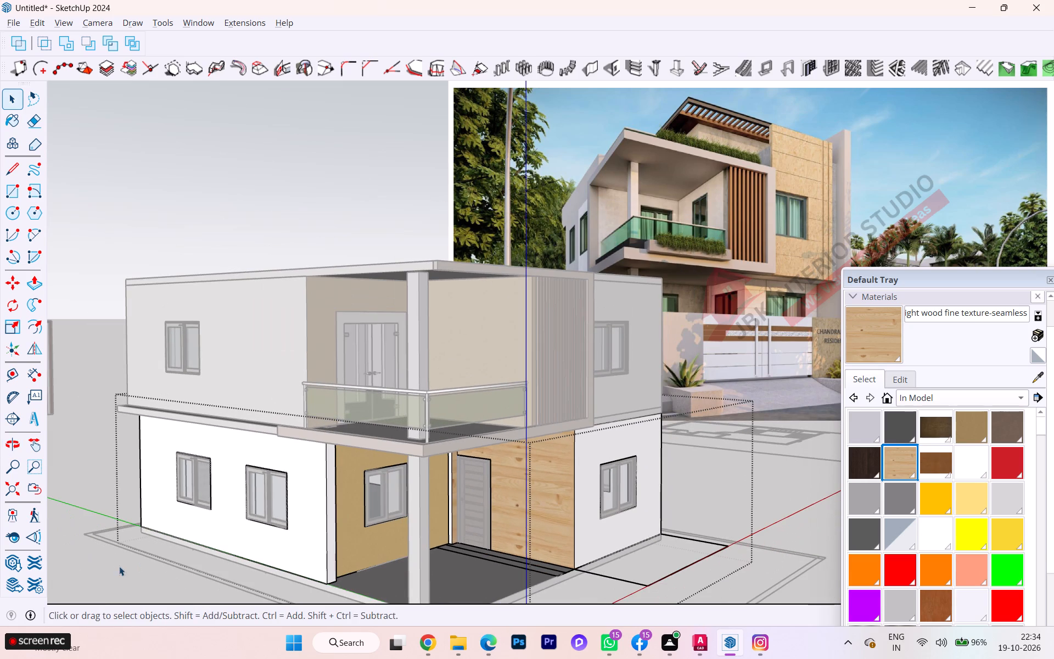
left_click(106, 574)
Examine the wood entrance wall, Chipboard porch wall and balcony slats up close and from several angles against the exterior reference image.
middle_click_drag(443, 522, 329, 538)
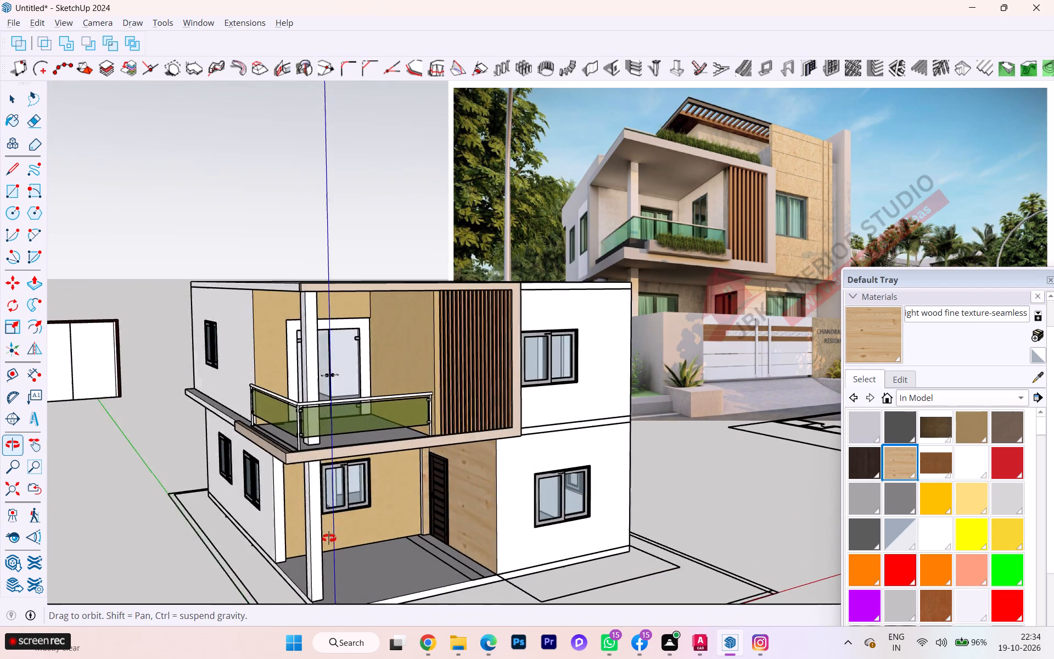
middle_click_drag(329, 538, 288, 541)
scroll(389, 519, "up", 1)
scroll(390, 518, "down", 1)
scroll(390, 517, "up", 4)
scroll(427, 407, "up", 7)
scroll(421, 403, "down", 1)
scroll(421, 403, "up", 2)
scroll(419, 403, "down", 1)
scroll(418, 403, "up", 3)
scroll(401, 403, "down", 1)
scroll(401, 403, "up", 2)
scroll(401, 403, "down", 2)
scroll(401, 403, "up", 1)
scroll(400, 403, "down", 1)
scroll(400, 403, "up", 4)
scroll(397, 403, "down", 1)
scroll(397, 403, "up", 8)
scroll(373, 414, "down", 4)
scroll(349, 426, "up", 2)
scroll(349, 426, "down", 2)
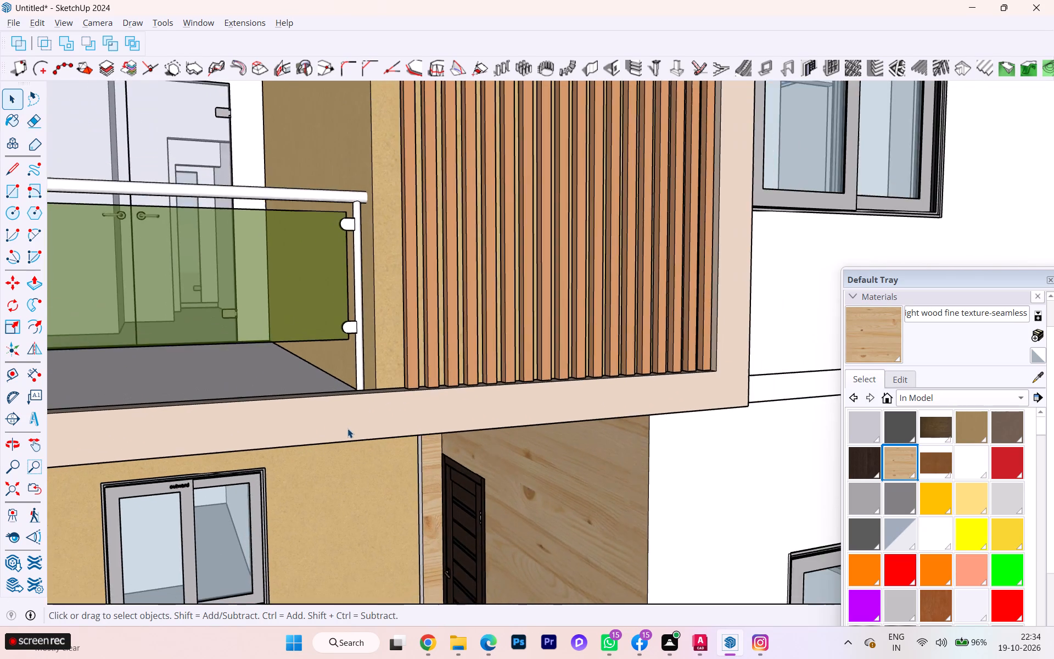
scroll(347, 431, "down", 12)
scroll(409, 474, "down", 2)
middle_click_drag(423, 477, 479, 477)
scroll(481, 476, "up", 3)
Reopen the ground storey's entrance-side walls and paint the entrance door wall with Tile Large Brown from the Tile collection.
left_click(489, 469)
scroll(428, 462, "down", 1)
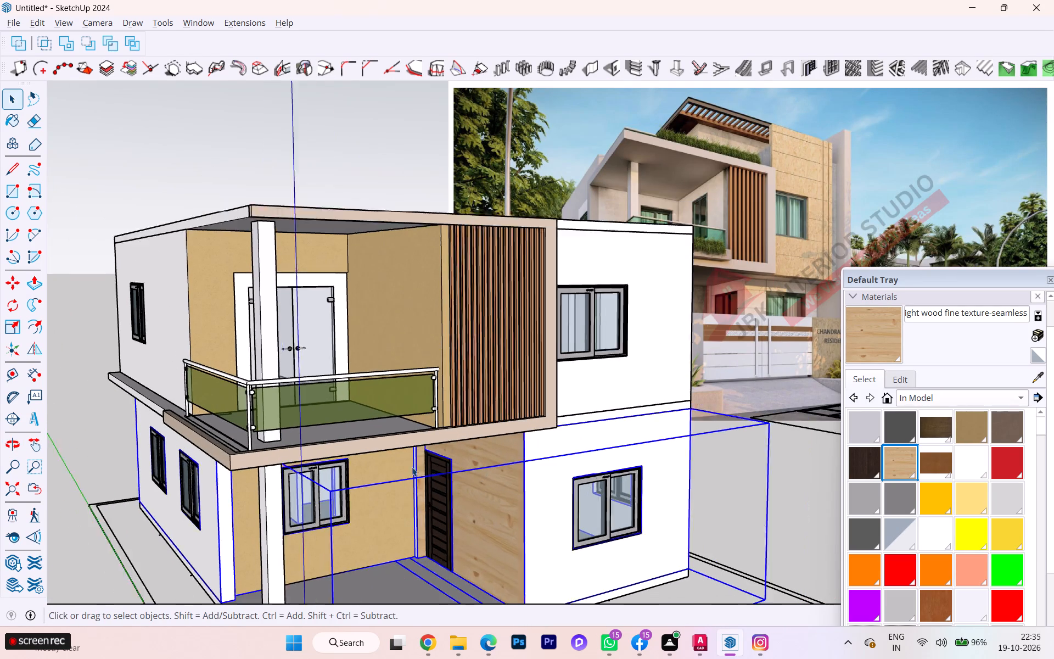
scroll(412, 467, "down", 2)
triple_click(480, 504)
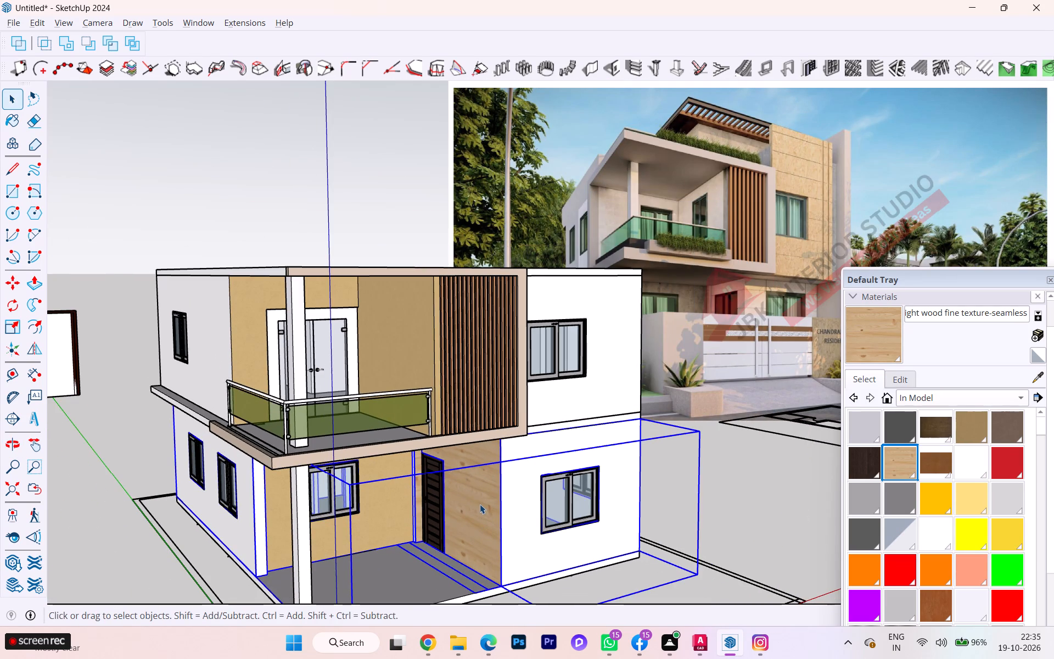
double_click(479, 504)
double_click(479, 503)
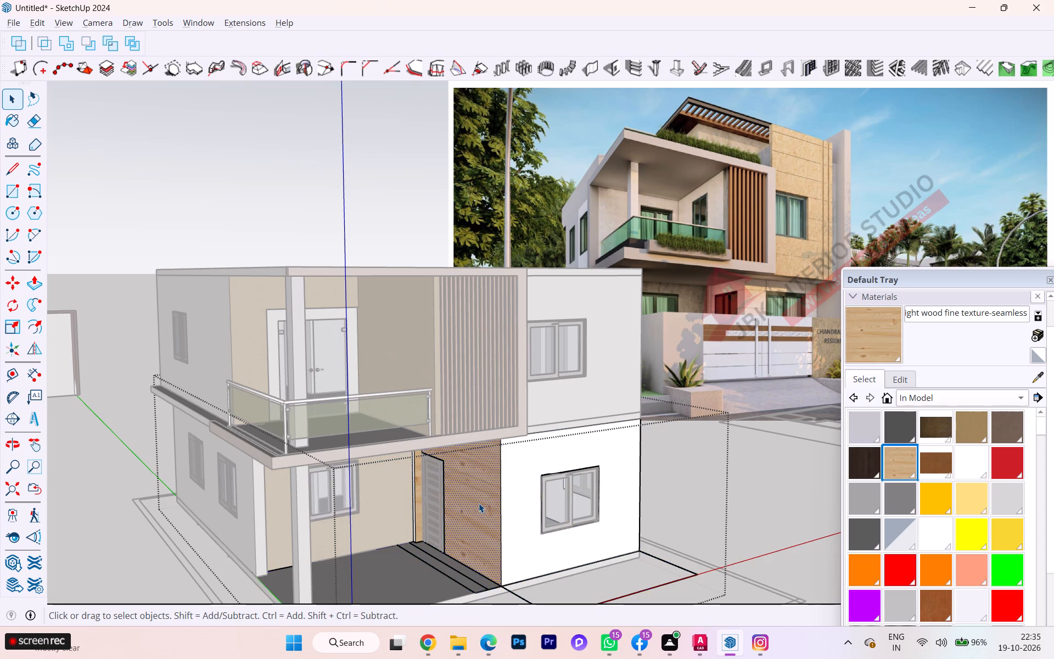
left_click(904, 399)
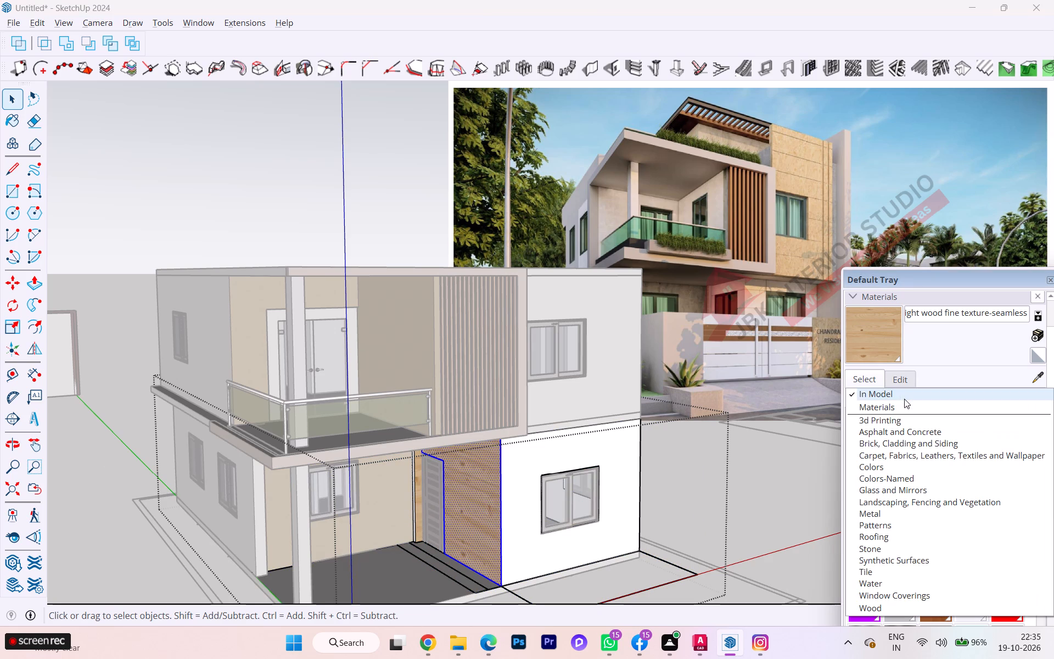
left_click(874, 572)
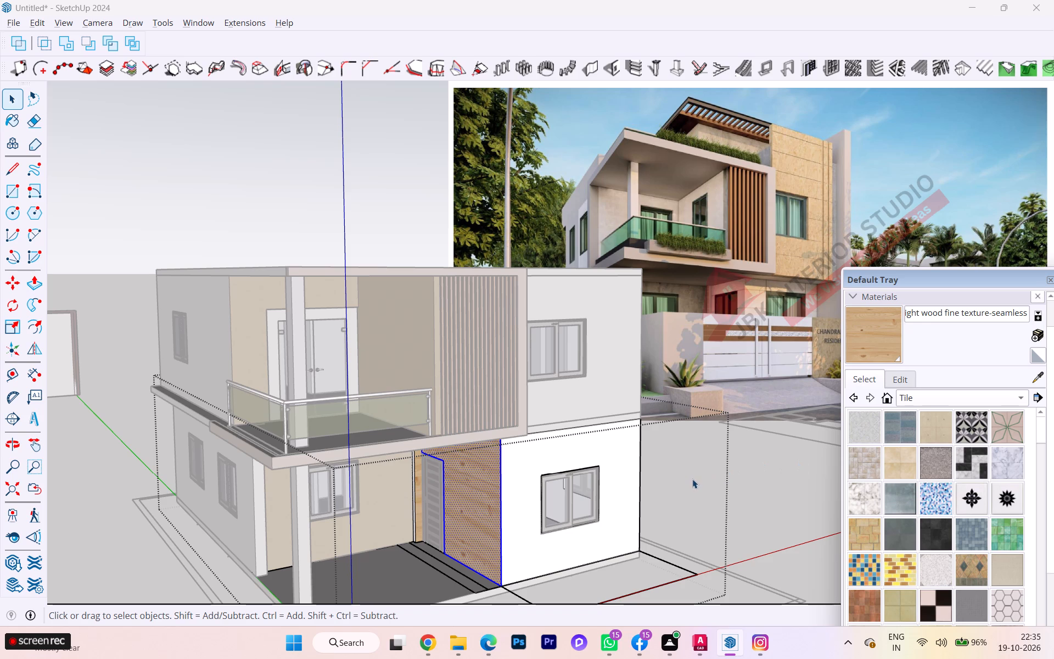
scroll(959, 465, "down", 5)
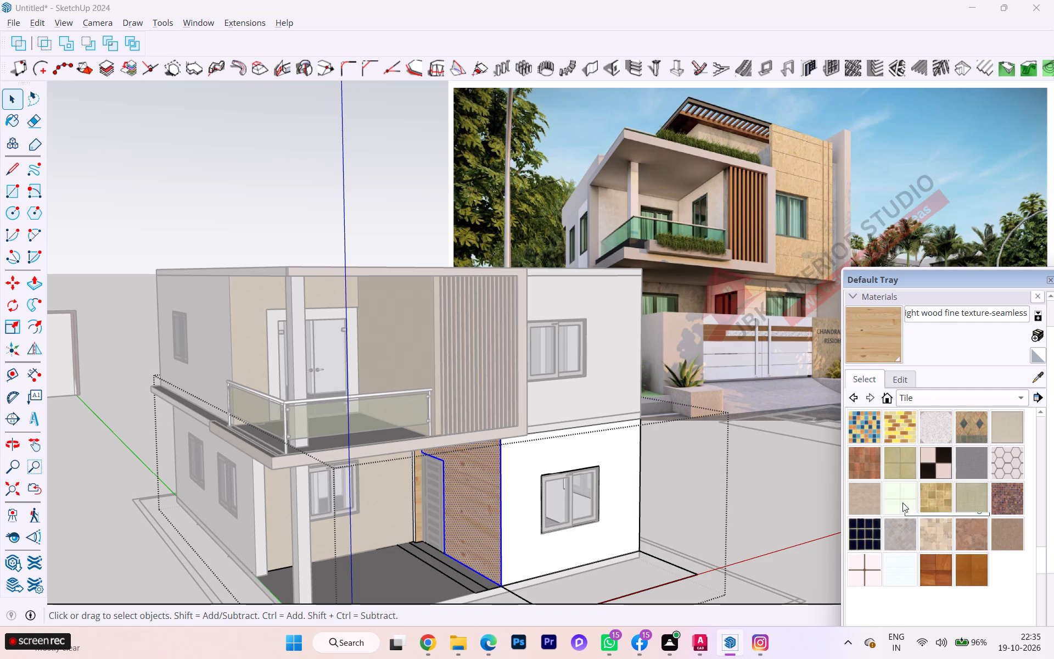
left_click(867, 493)
left_click(487, 494)
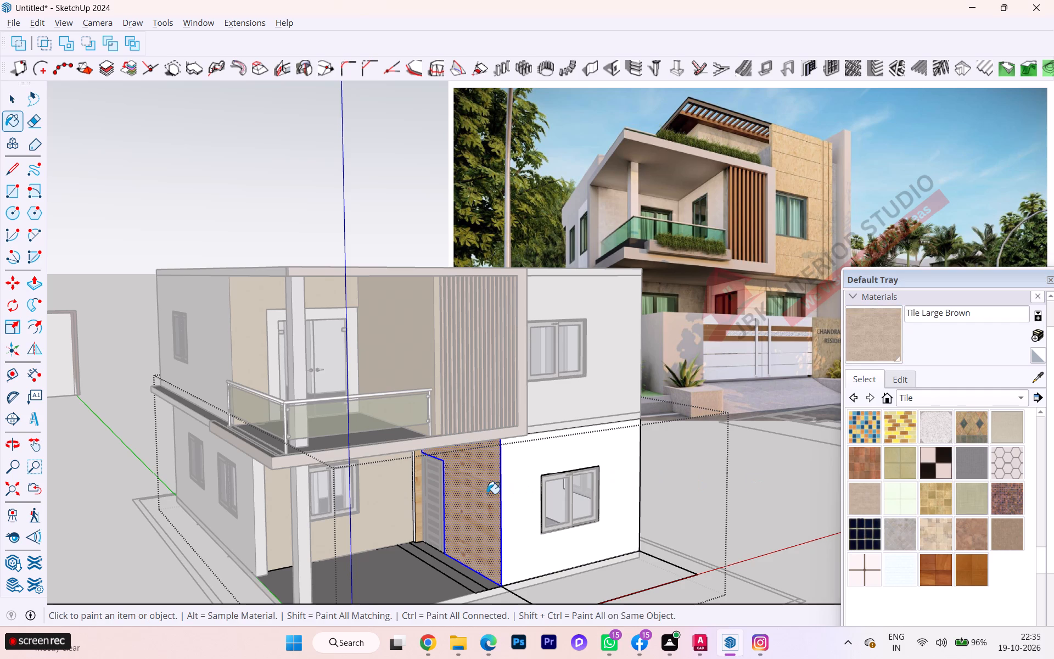
Paint the adjoining front window wall of the ground storey with Tile Large Brown and leave the ground storey's editing mode.
scroll(487, 494, "up", 3)
scroll(487, 494, "down", 3)
scroll(487, 494, "up", 8)
scroll(481, 496, "down", 1)
scroll(481, 496, "up", 3)
scroll(481, 496, "down", 2)
scroll(481, 496, "up", 1)
scroll(481, 496, "down", 9)
scroll(481, 496, "up", 4)
scroll(485, 492, "down", 1)
scroll(485, 492, "up", 6)
scroll(485, 491, "down", 5)
scroll(485, 491, "up", 6)
scroll(502, 484, "down", 2)
scroll(503, 484, "up", 4)
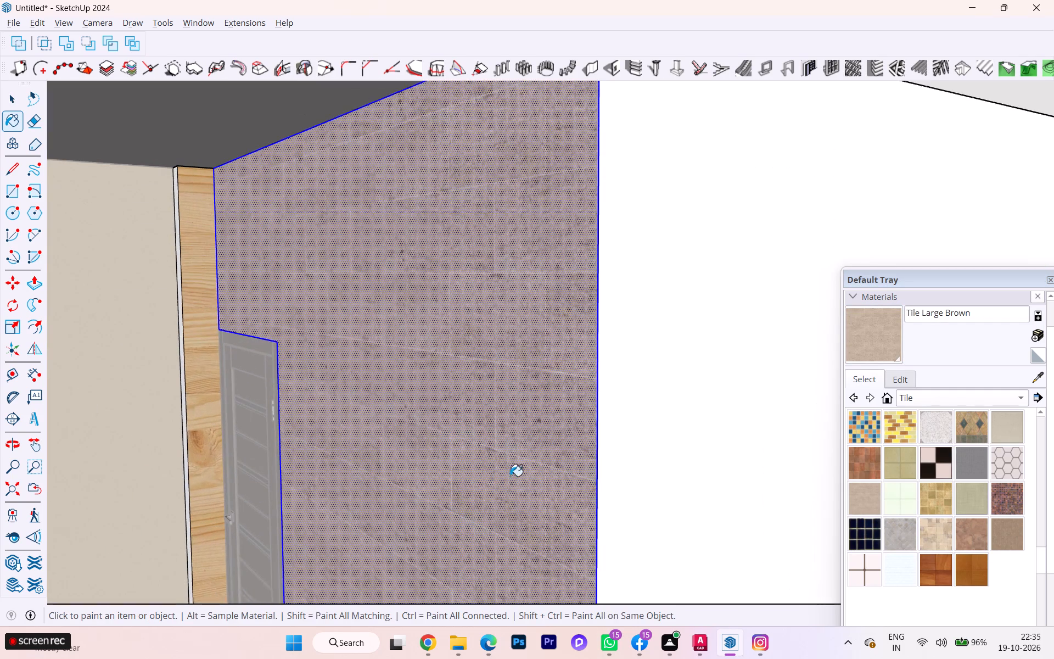
left_click(669, 451)
scroll(583, 442, "down", 3)
scroll(550, 449, "up", 1)
scroll(539, 451, "down", 1)
scroll(458, 466, "down", 1)
scroll(457, 466, "up", 2)
scroll(455, 468, "down", 2)
scroll(455, 468, "up", 1)
scroll(455, 468, "down", 2)
scroll(452, 469, "up", 2)
scroll(450, 470, "down", 1)
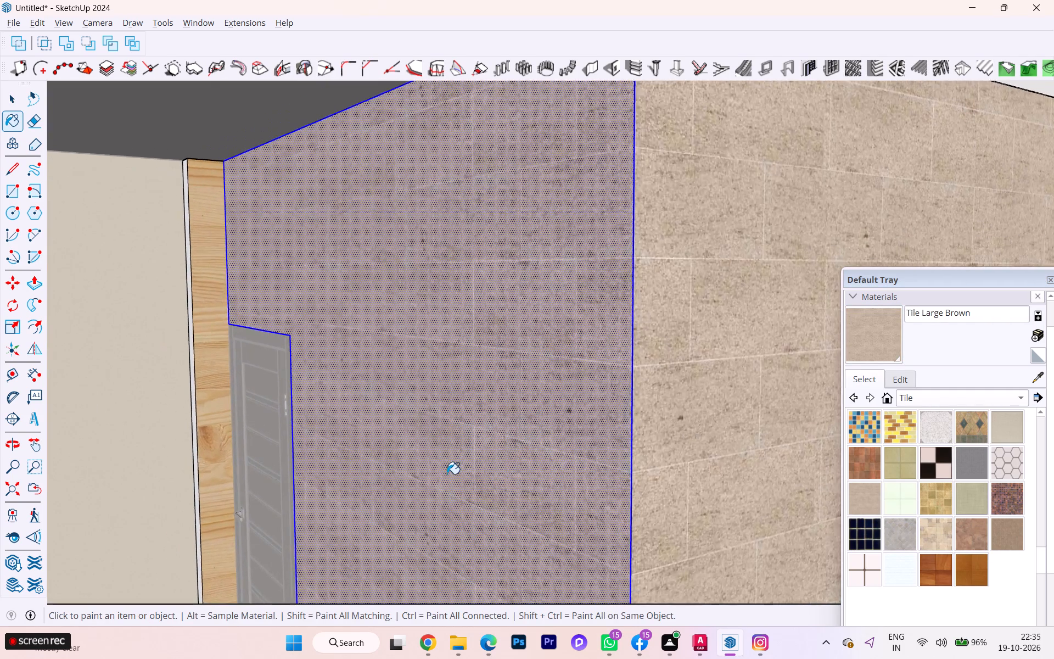
scroll(447, 474, "down", 1)
scroll(447, 474, "up", 6)
scroll(447, 474, "down", 9)
scroll(423, 481, "up", 6)
scroll(423, 481, "down", 9)
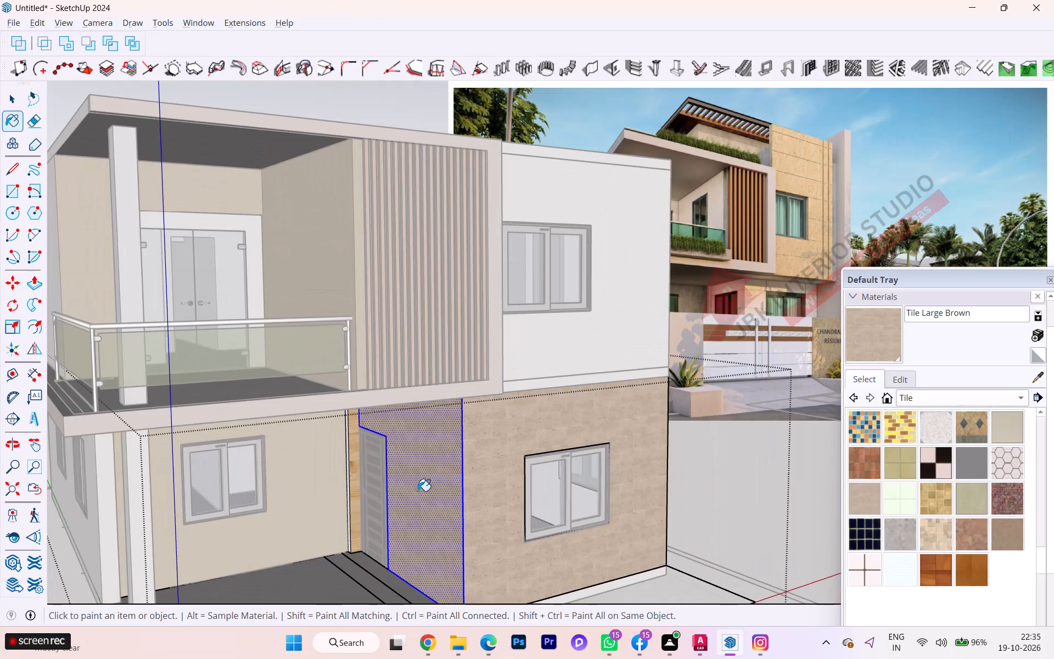
scroll(418, 491, "down", 2)
key("space")
left_click(689, 493)
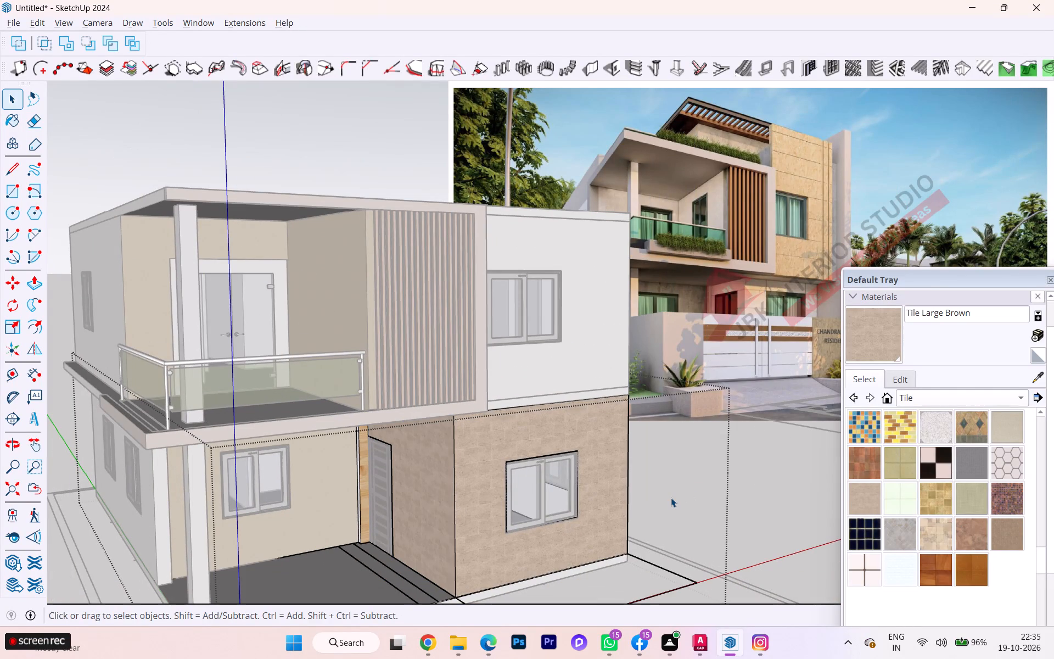
left_click(671, 498)
left_click(670, 498)
scroll(680, 494, "down", 2)
left_click(750, 504)
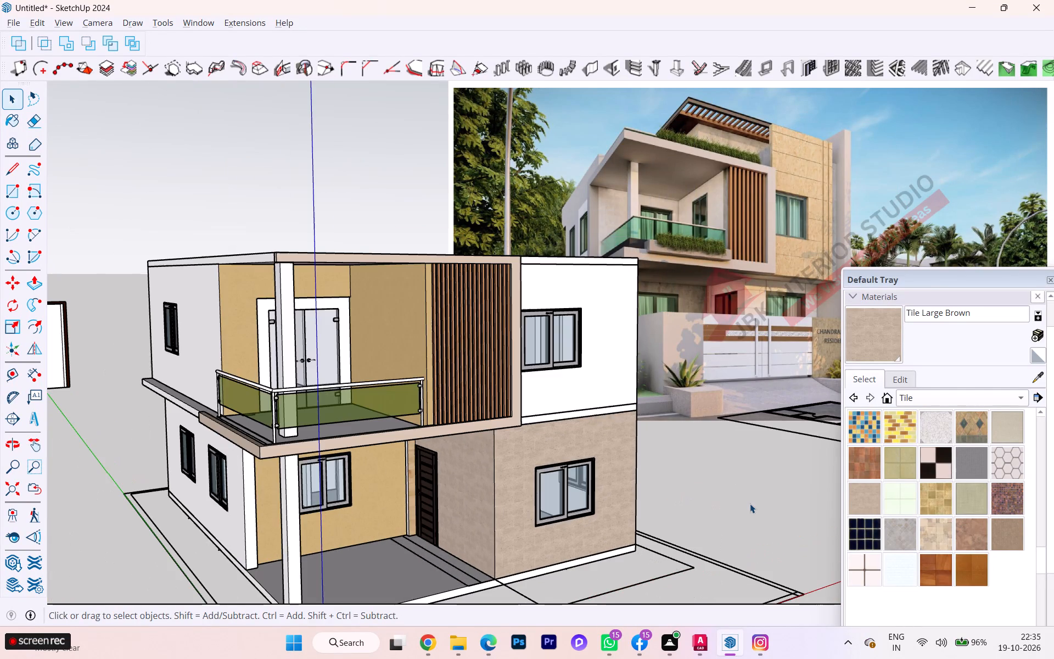
Examine the Tile Large Brown texture around the corner of the ground storey's entrance and front window walls.
scroll(581, 521, "down", 2)
scroll(580, 521, "up", 2)
scroll(578, 520, "down", 1)
scroll(578, 520, "up", 3)
scroll(554, 499, "down", 1)
scroll(553, 498, "up", 4)
scroll(552, 498, "down", 1)
scroll(552, 498, "up", 4)
scroll(491, 492, "down", 2)
scroll(486, 492, "up", 1)
scroll(481, 492, "down", 1)
scroll(480, 492, "up", 7)
scroll(468, 479, "down", 2)
scroll(466, 479, "up", 1)
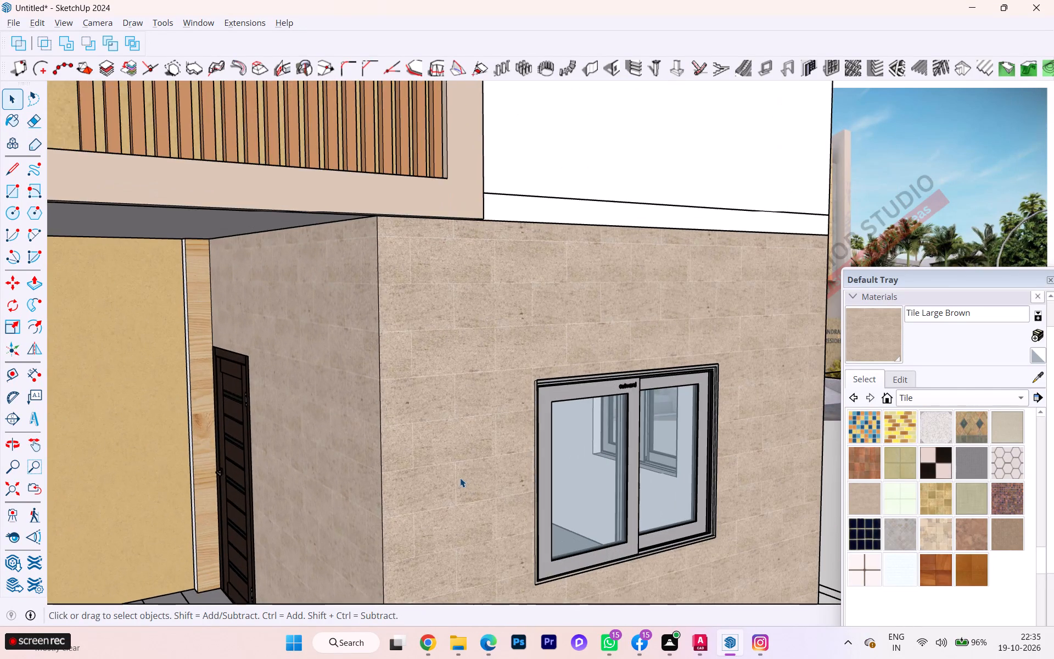
Examine the Tile Large Brown texture on the ground storey's entrance and front window walls, up close and against the reference image.
scroll(460, 478, "up", 1)
scroll(460, 478, "down", 9)
scroll(460, 478, "up", 6)
scroll(458, 477, "down", 3)
scroll(458, 477, "up", 5)
scroll(455, 474, "down", 4)
scroll(455, 474, "up", 1)
scroll(455, 475, "down", 4)
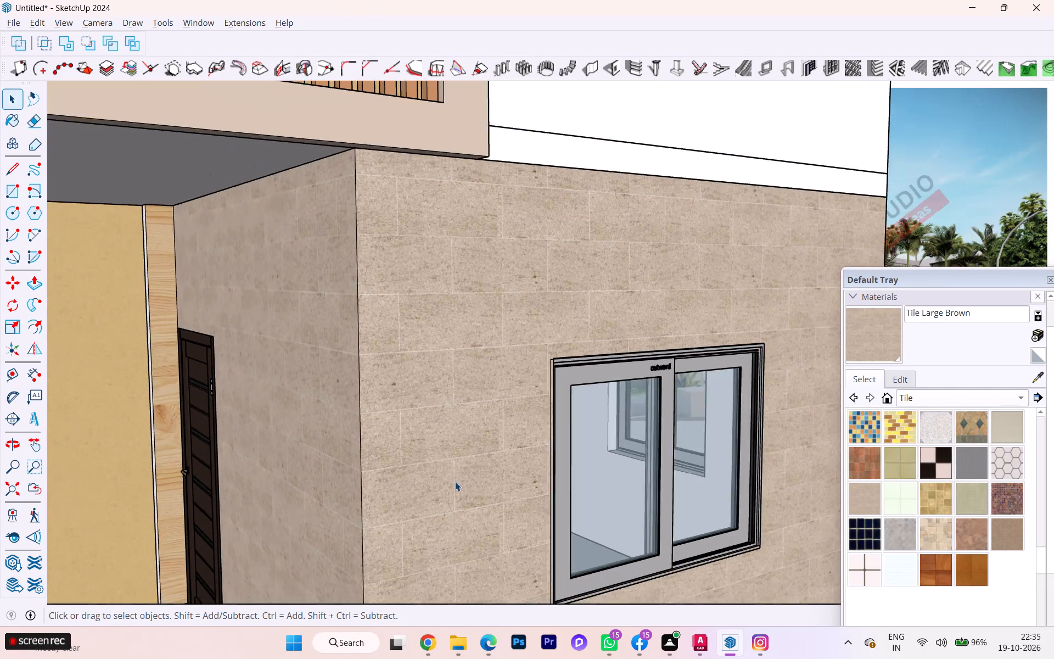
scroll(455, 482, "down", 3)
scroll(455, 484, "up", 1)
scroll(455, 484, "down", 2)
scroll(455, 488, "up", 3)
scroll(455, 488, "down", 12)
key("space")
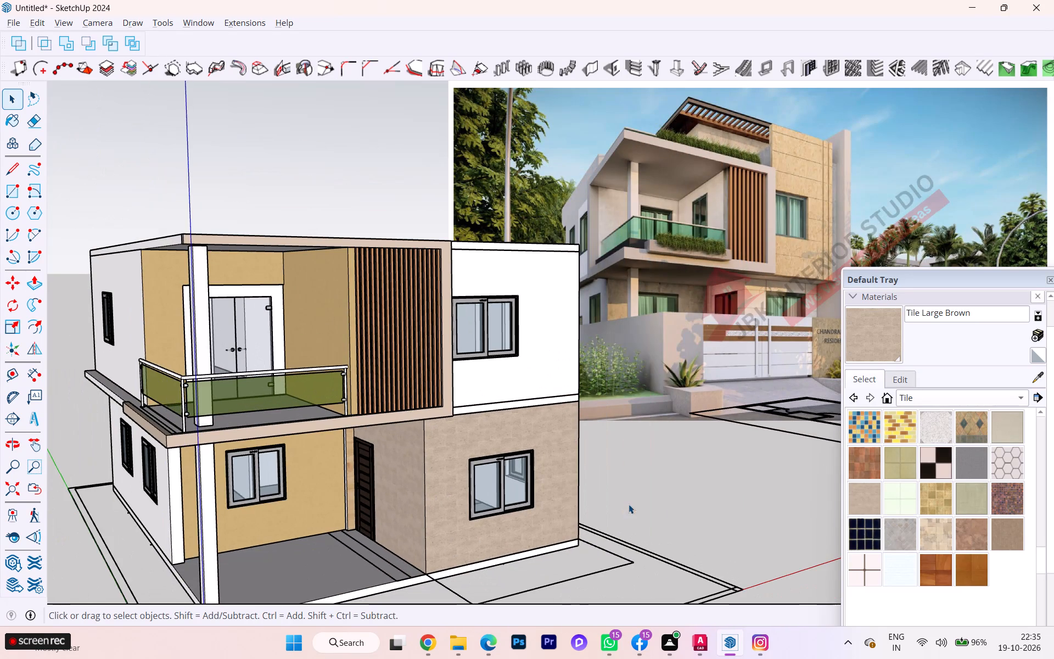
left_click(629, 503)
scroll(693, 508, "down", 2)
scroll(698, 509, "up", 2)
scroll(699, 508, "down", 1)
middle_click_drag(692, 508, 565, 518)
scroll(588, 517, "down", 1)
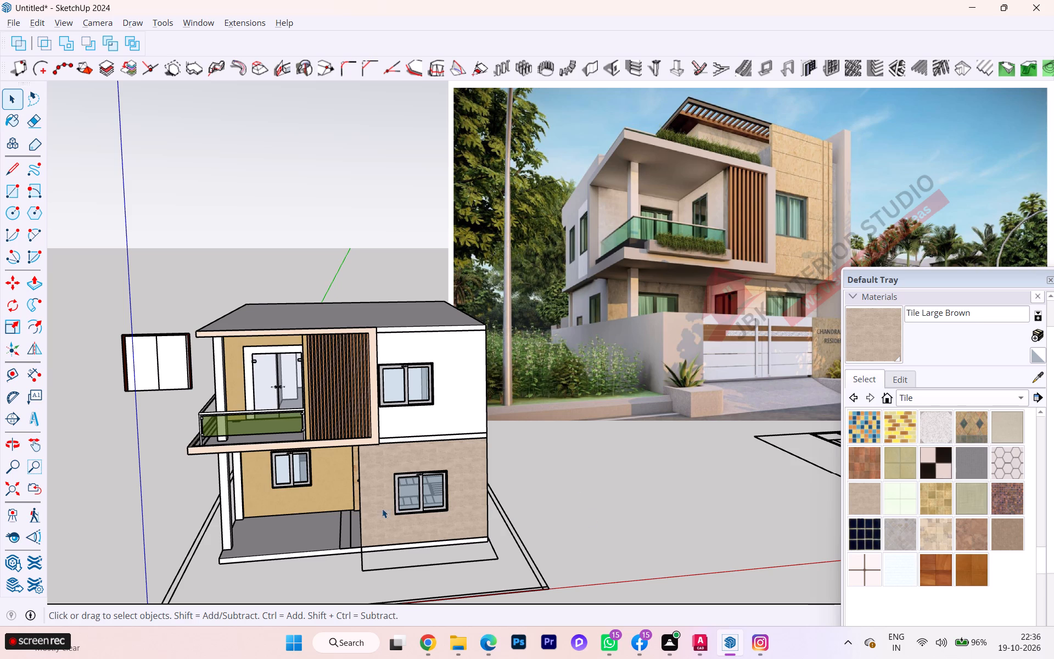
Start repositioning the tile texture on the ground storey's front window wall and move its origin to the wall's lower corner beside the entrance.
scroll(380, 509, "up", 1)
scroll(378, 507, "down", 2)
scroll(378, 507, "up", 2)
scroll(378, 507, "down", 1)
scroll(378, 507, "up", 9)
scroll(375, 499, "down", 1)
scroll(375, 499, "up", 11)
double_click(374, 496)
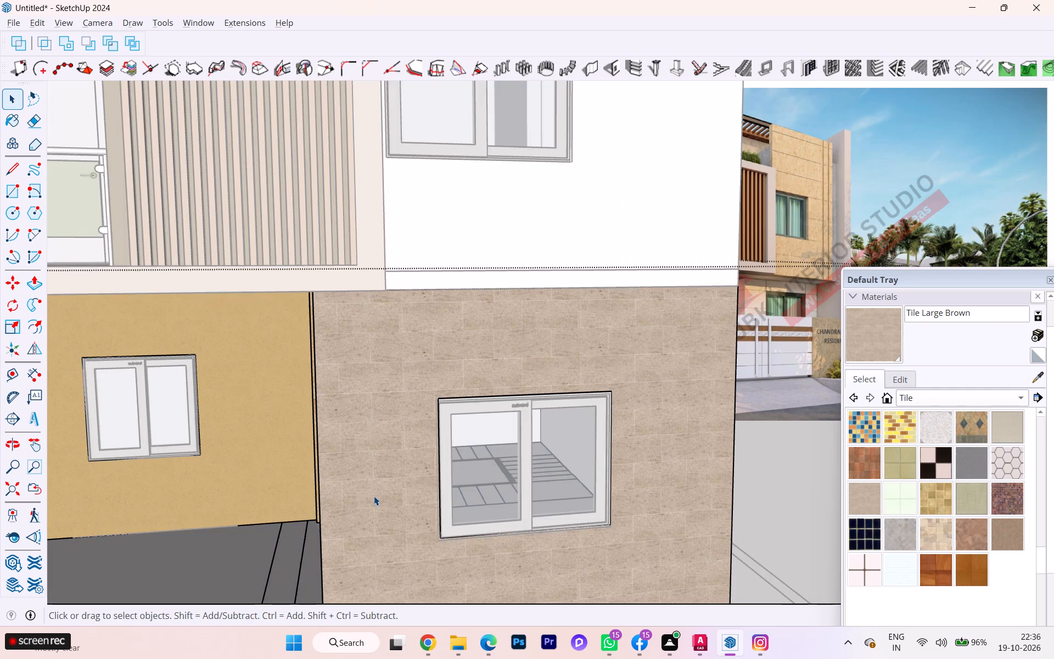
double_click(371, 494)
double_click(366, 490)
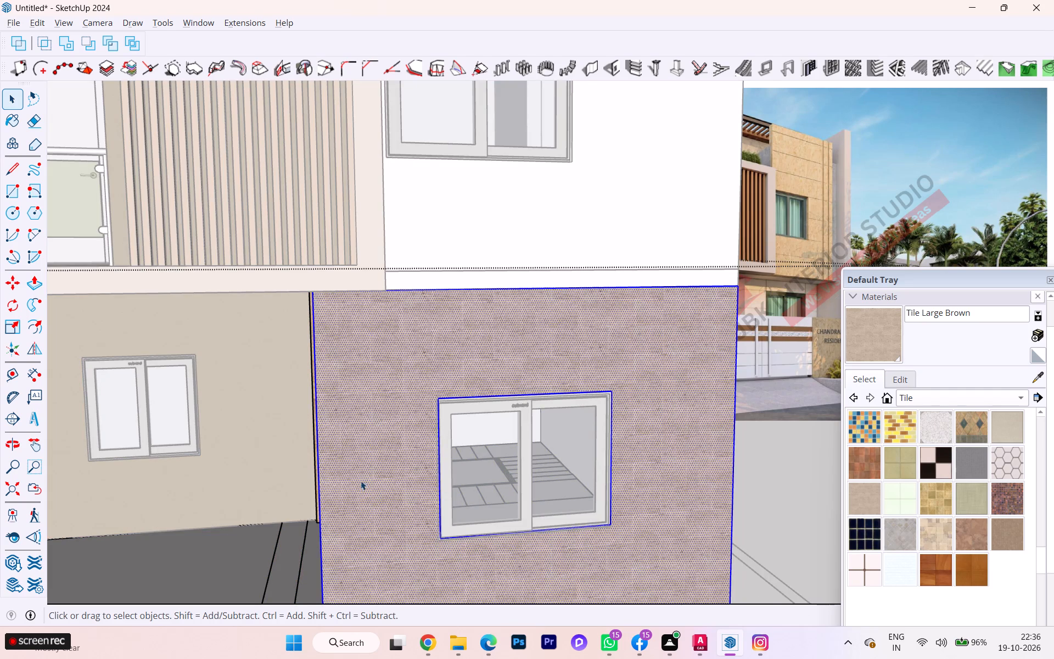
scroll(363, 474, "down", 2)
scroll(364, 473, "up", 1)
scroll(364, 473, "down", 3)
right_click(370, 467)
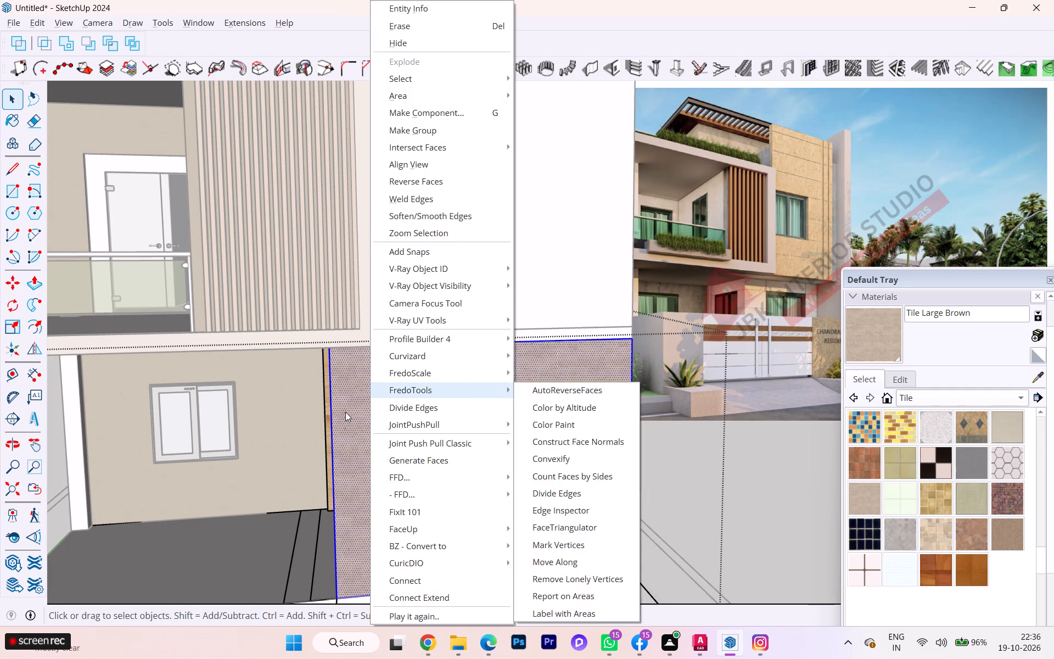
double_click(345, 412)
right_click(345, 412)
left_click(416, 234)
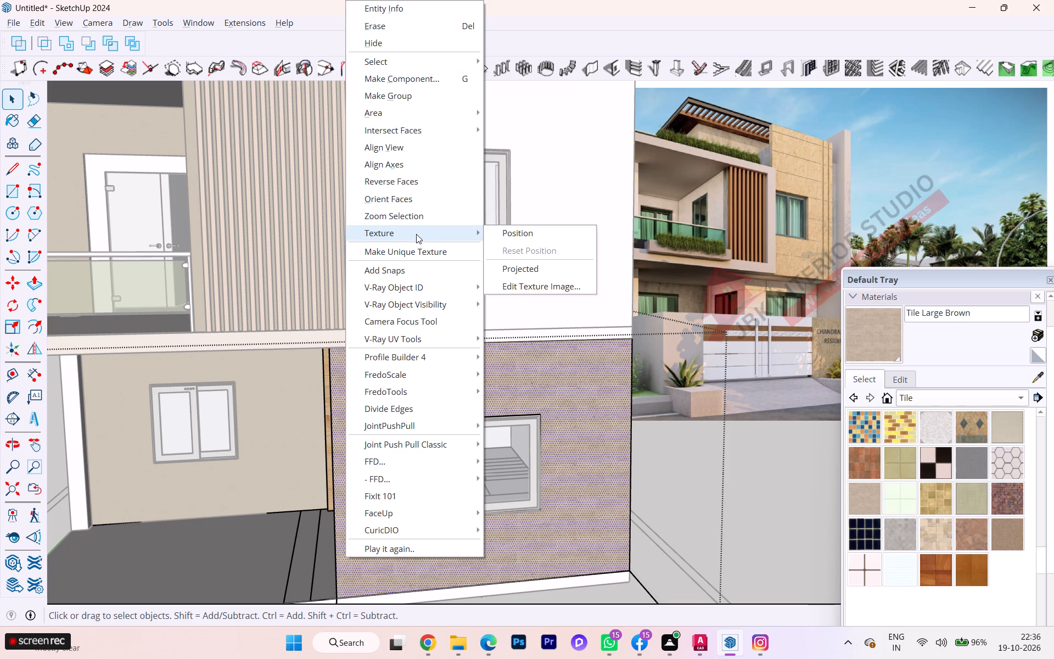
right_click(423, 232)
left_click(498, 231)
scroll(375, 490, "down", 4)
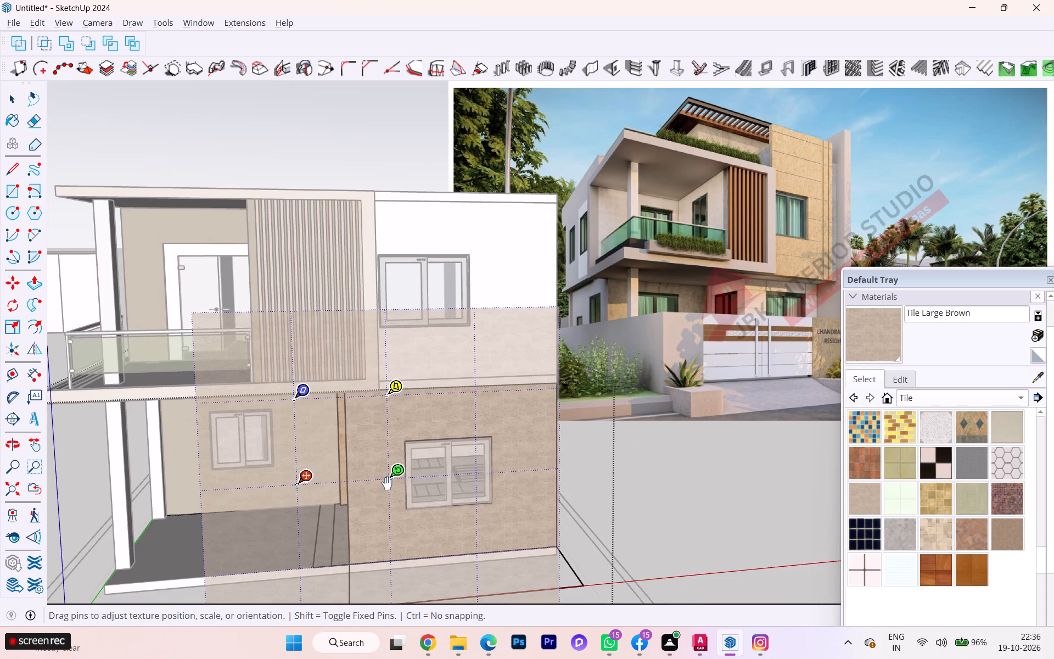
left_click_drag(301, 486, 362, 569)
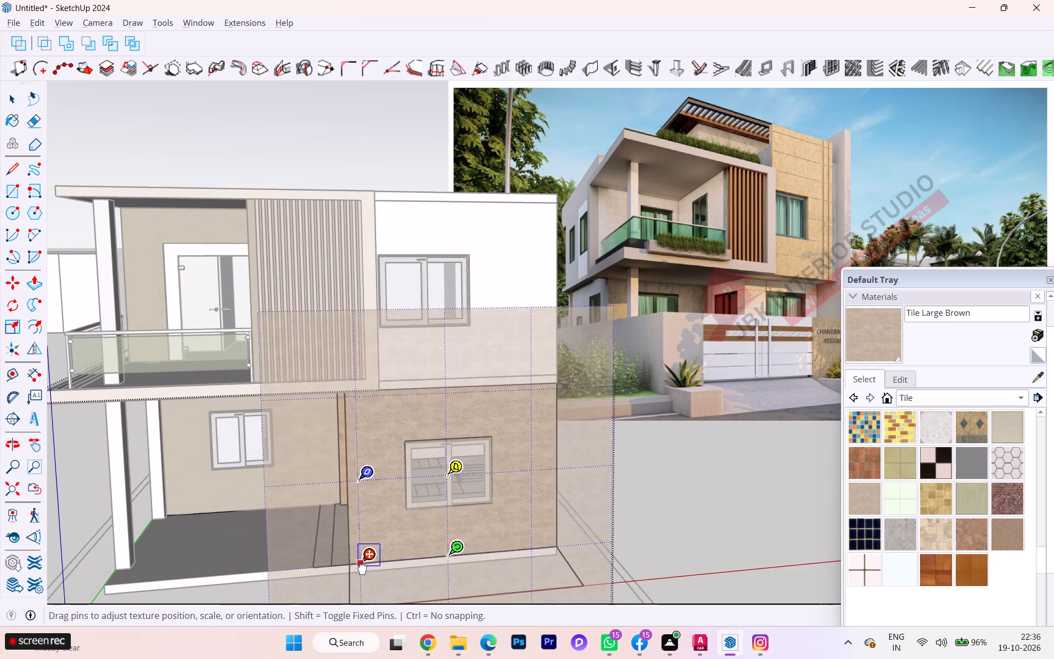
left_click_drag(362, 569, 354, 563)
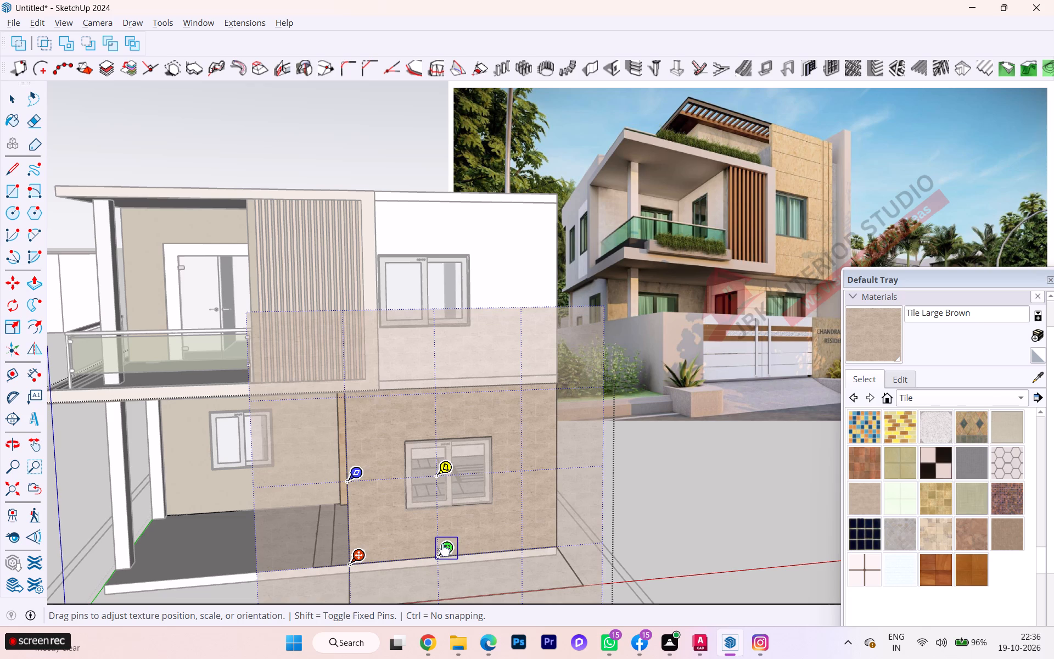
Scale and stretch the tile texture to the front window wall's full width and height, and finish the repositioning.
left_click_drag(445, 551, 552, 535)
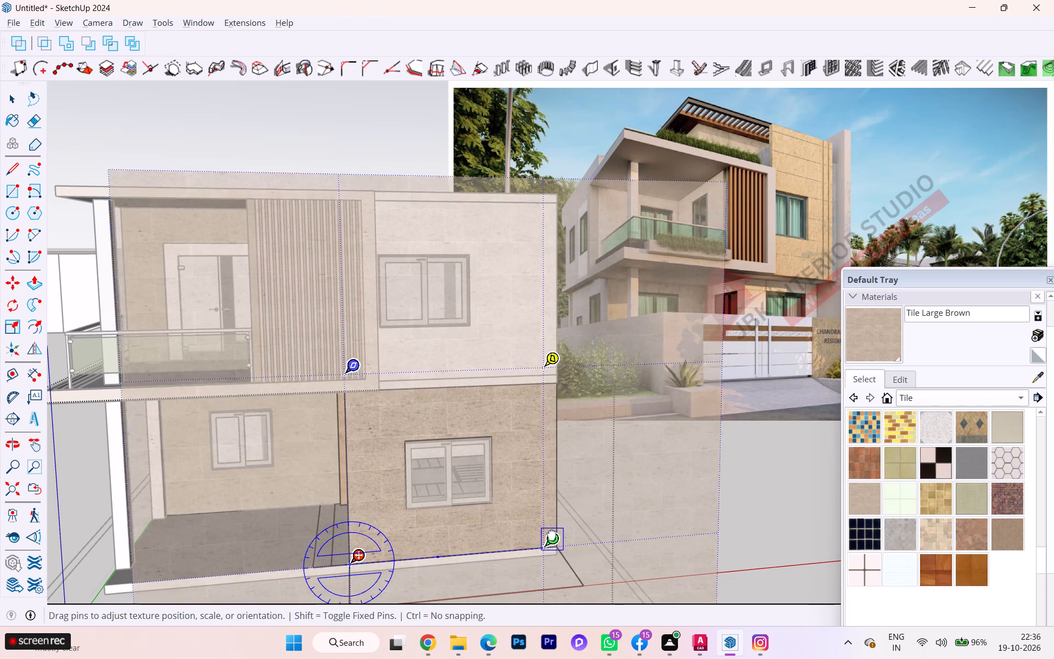
left_click_drag(552, 535, 563, 537)
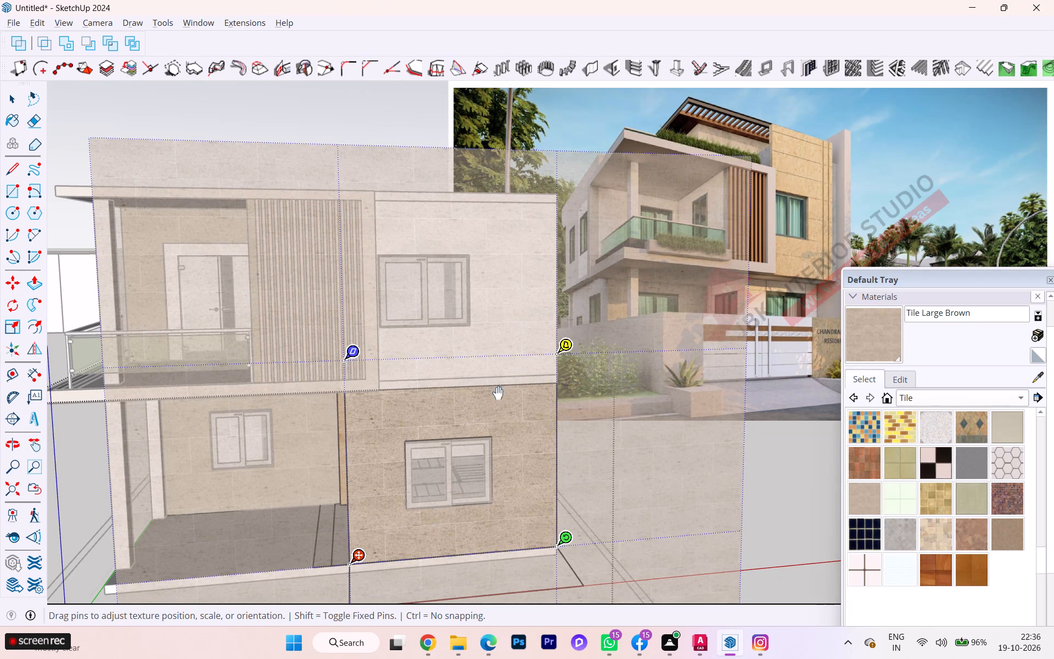
left_click_drag(352, 359, 351, 401)
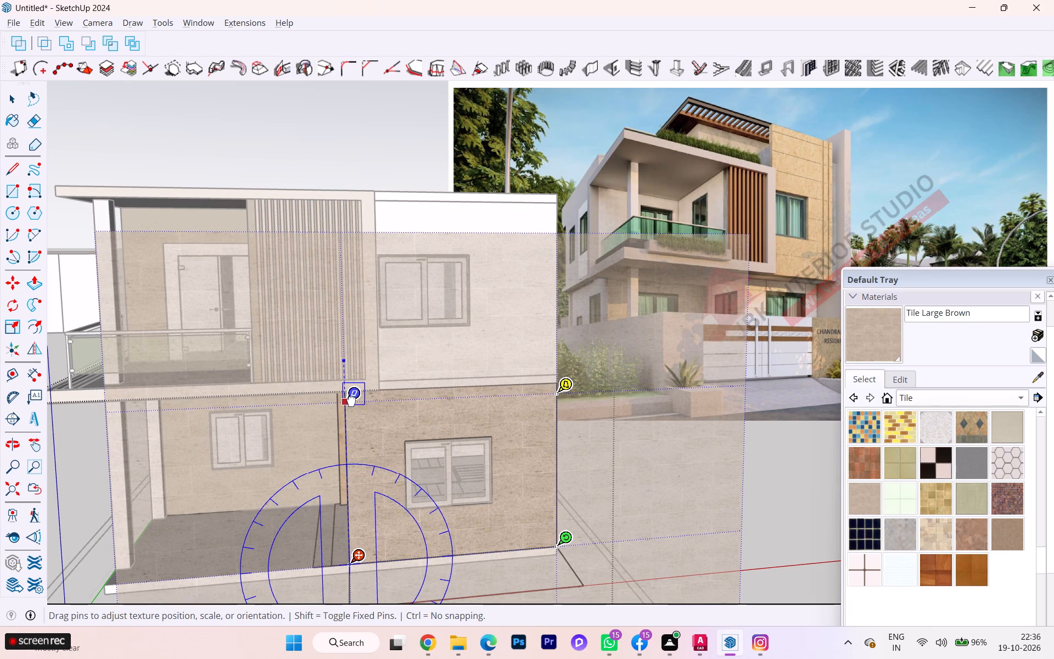
left_click_drag(351, 401, 351, 401)
left_click_drag(353, 400, 355, 395)
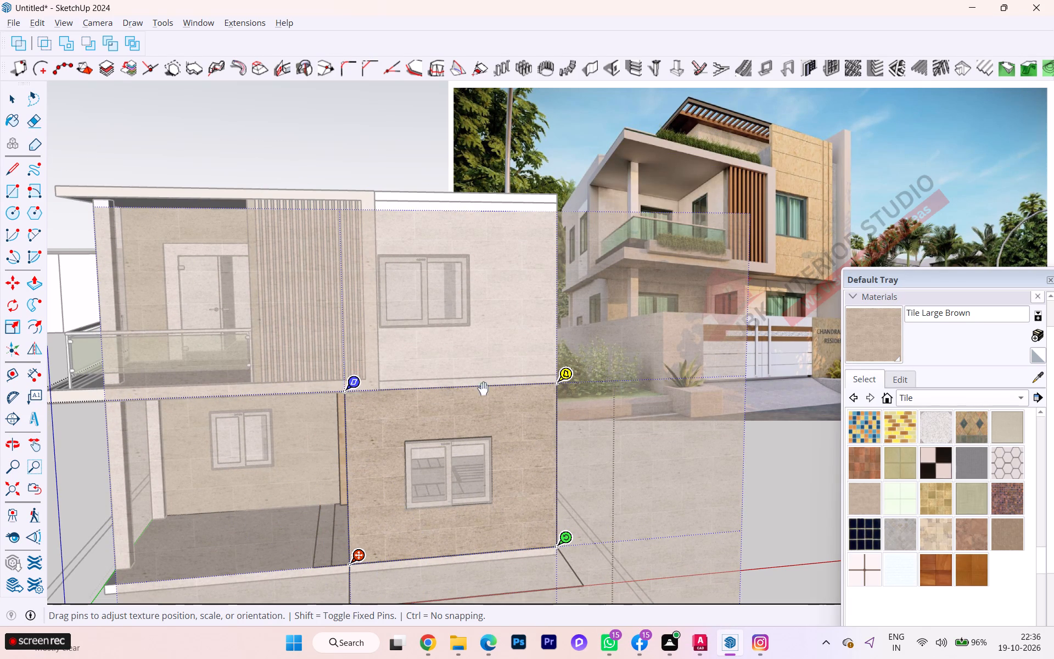
left_click(637, 472)
key("space")
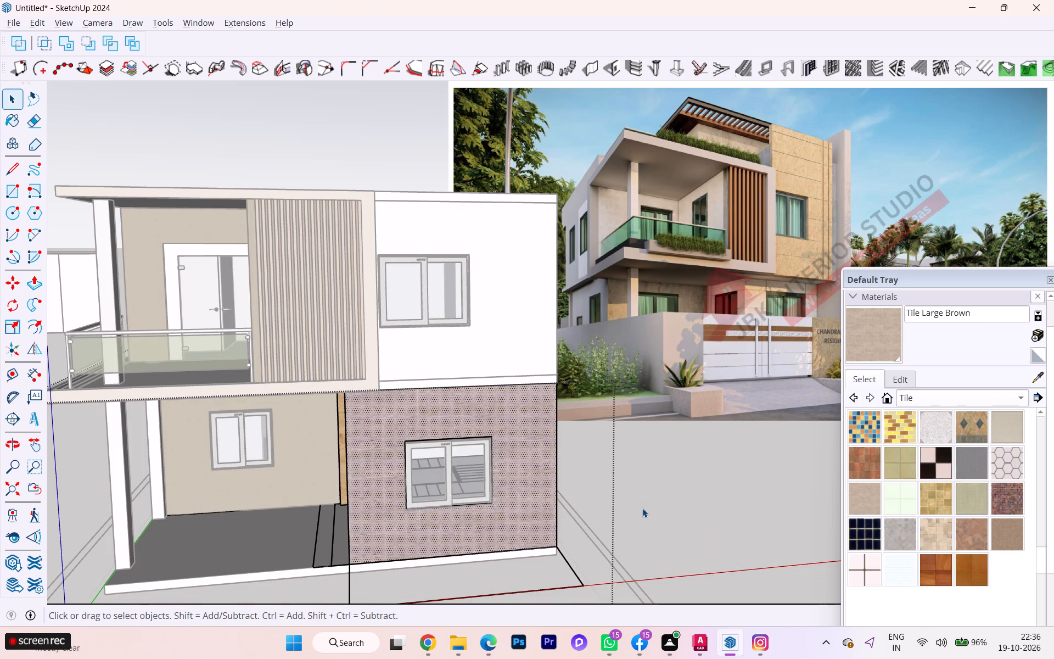
Examine the enlarged tile texture on the front window wall beside the entrance wall and leave the ground storey's editing mode.
left_click(642, 508)
scroll(413, 461, "down", 1)
middle_click_drag(413, 461, 534, 453)
scroll(534, 453, "up", 3)
scroll(539, 455, "down", 1)
scroll(539, 455, "up", 3)
scroll(501, 472, "down", 1)
scroll(501, 472, "up", 1)
scroll(500, 472, "down", 1)
scroll(500, 472, "up", 3)
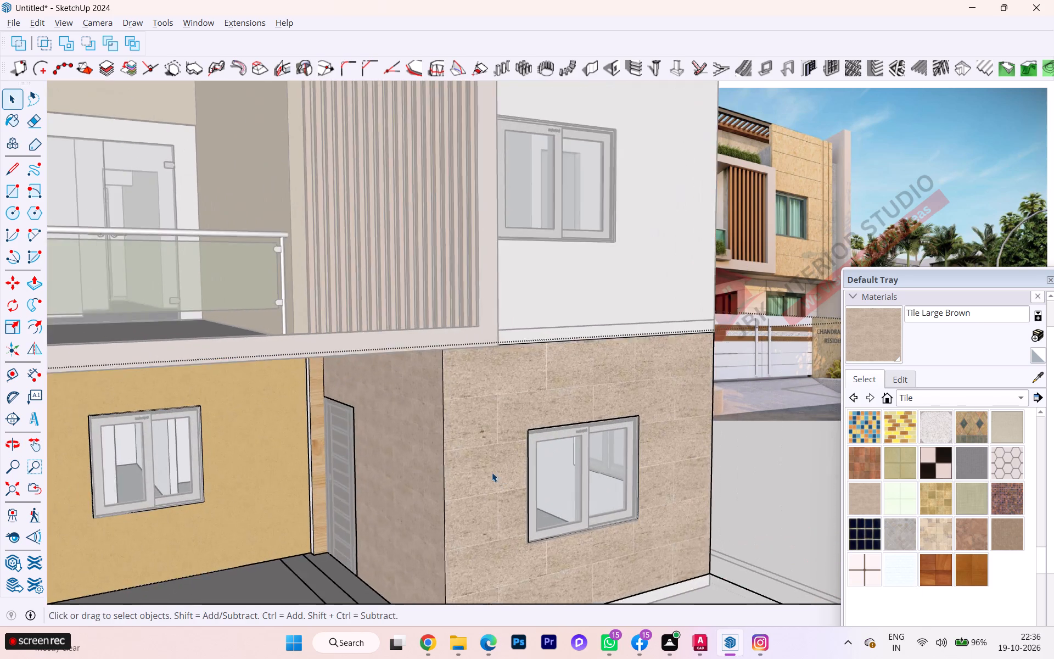
scroll(439, 460, "up", 3)
scroll(436, 459, "down", 1)
scroll(436, 458, "up", 4)
scroll(397, 445, "down", 3)
scroll(381, 446, "up", 1)
scroll(381, 446, "down", 2)
scroll(380, 446, "up", 1)
scroll(380, 446, "down", 1)
scroll(379, 446, "up", 1)
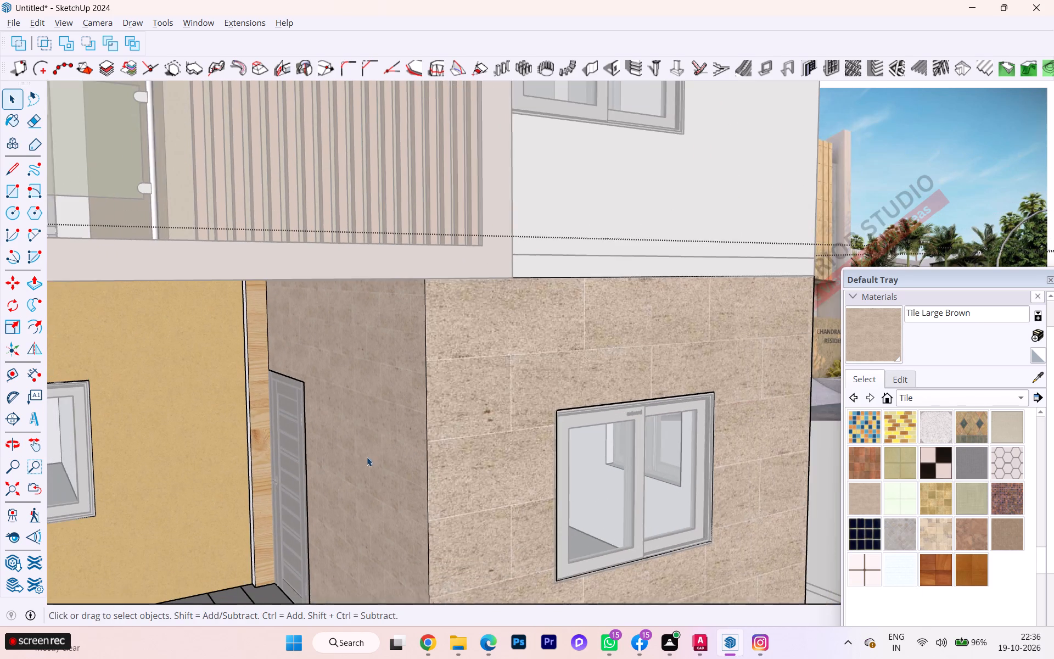
scroll(362, 457, "down", 1)
scroll(362, 457, "up", 4)
scroll(359, 457, "down", 11)
left_click(592, 488)
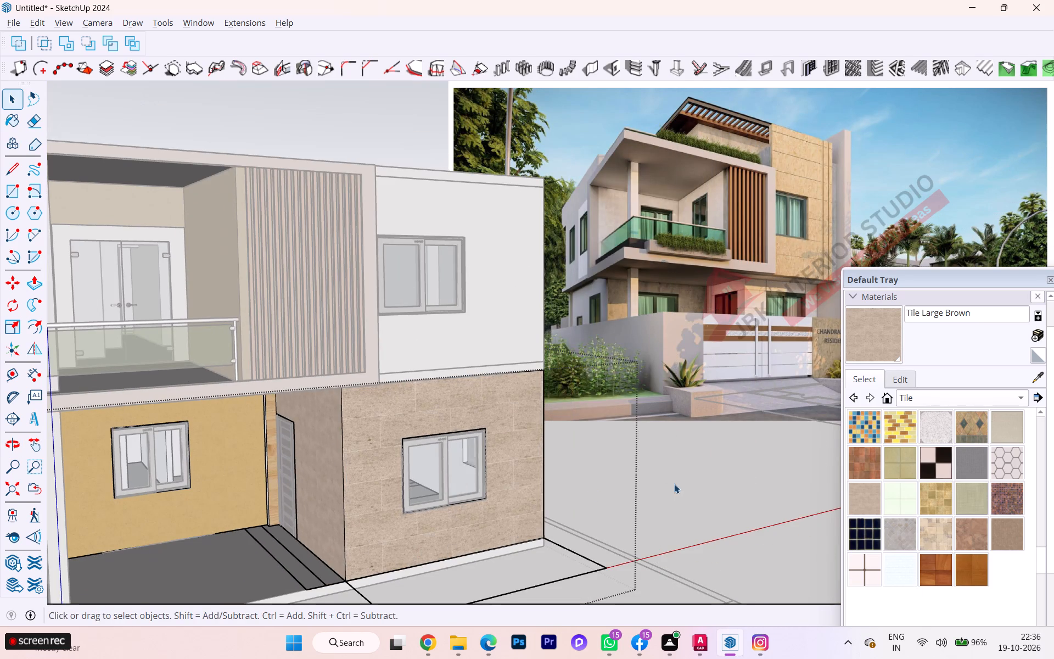
scroll(676, 484, "down", 2)
left_click(690, 487)
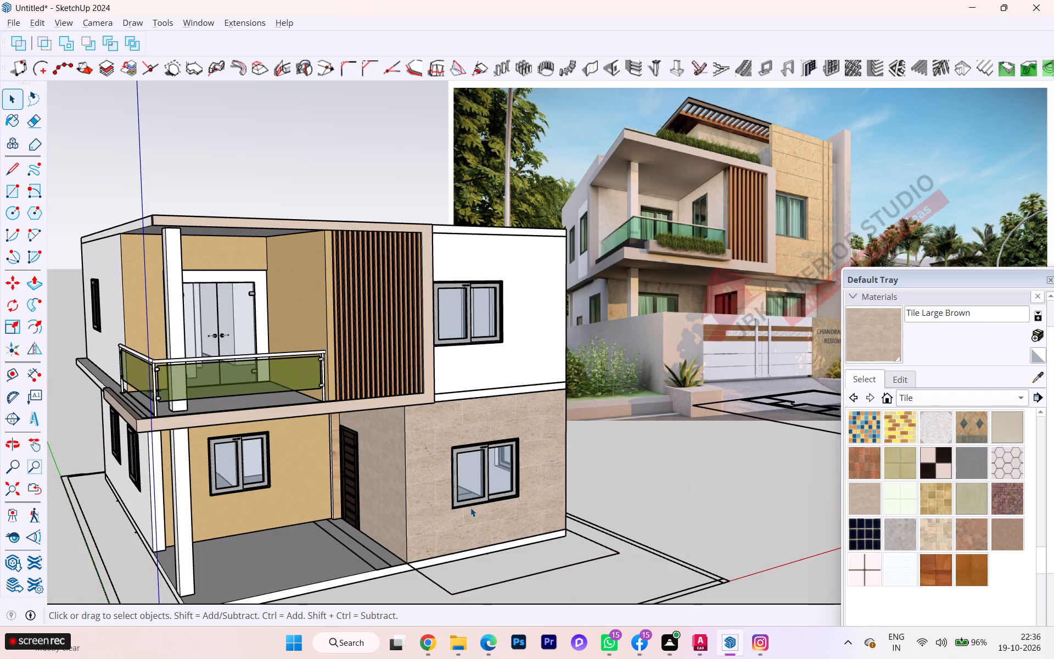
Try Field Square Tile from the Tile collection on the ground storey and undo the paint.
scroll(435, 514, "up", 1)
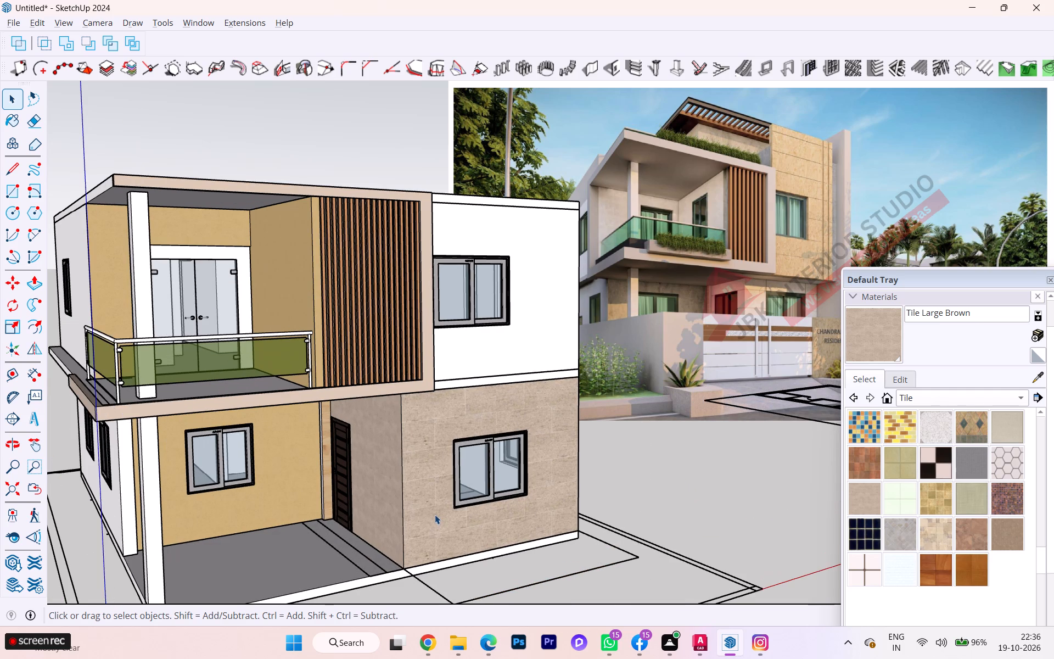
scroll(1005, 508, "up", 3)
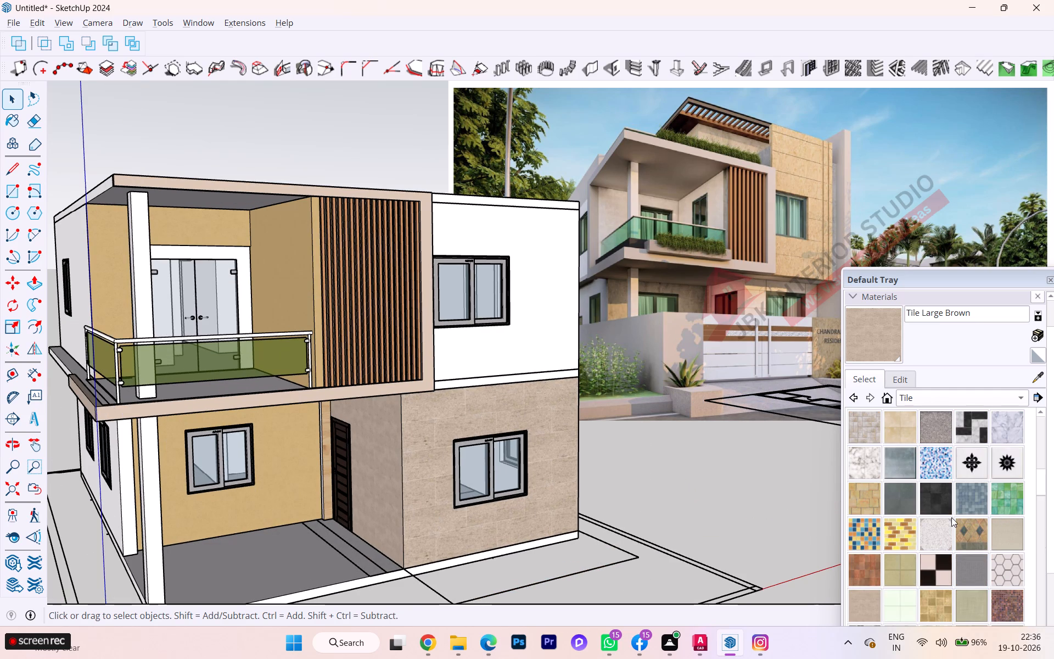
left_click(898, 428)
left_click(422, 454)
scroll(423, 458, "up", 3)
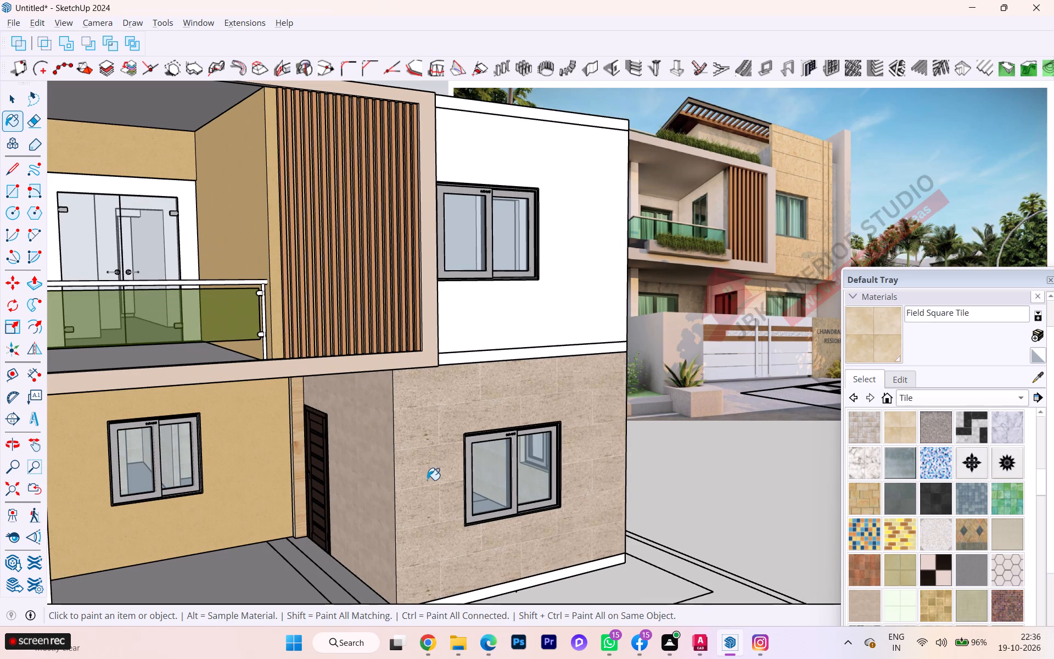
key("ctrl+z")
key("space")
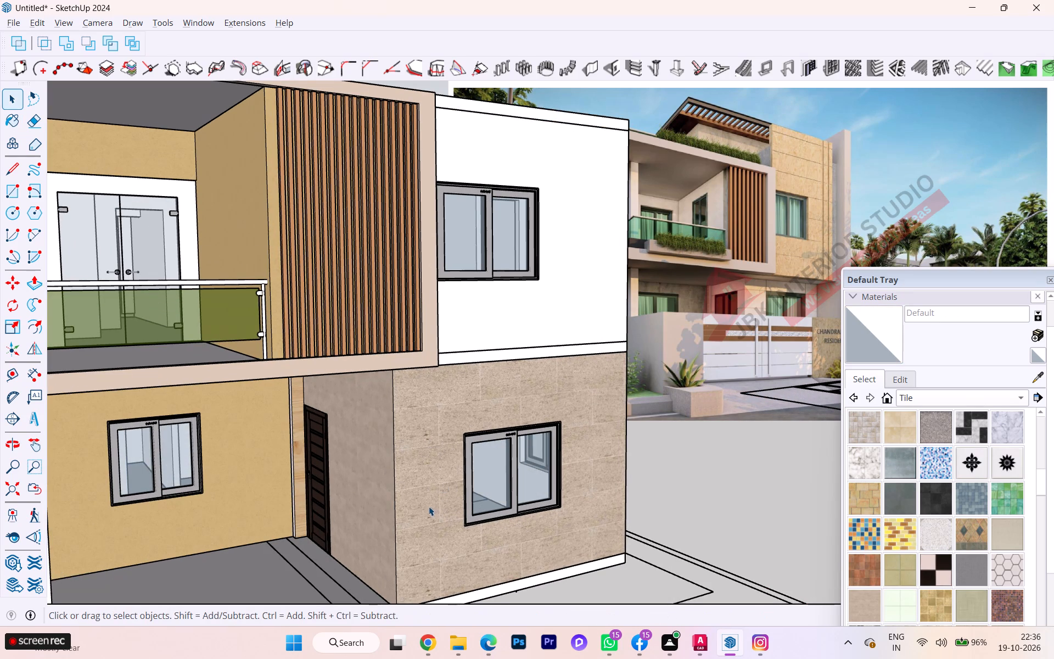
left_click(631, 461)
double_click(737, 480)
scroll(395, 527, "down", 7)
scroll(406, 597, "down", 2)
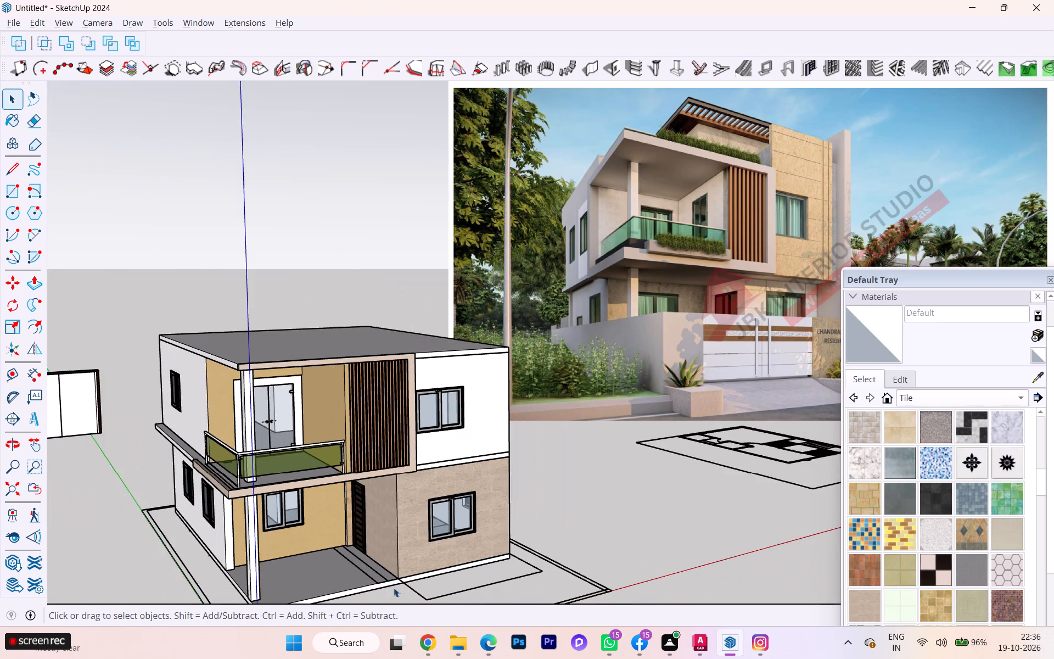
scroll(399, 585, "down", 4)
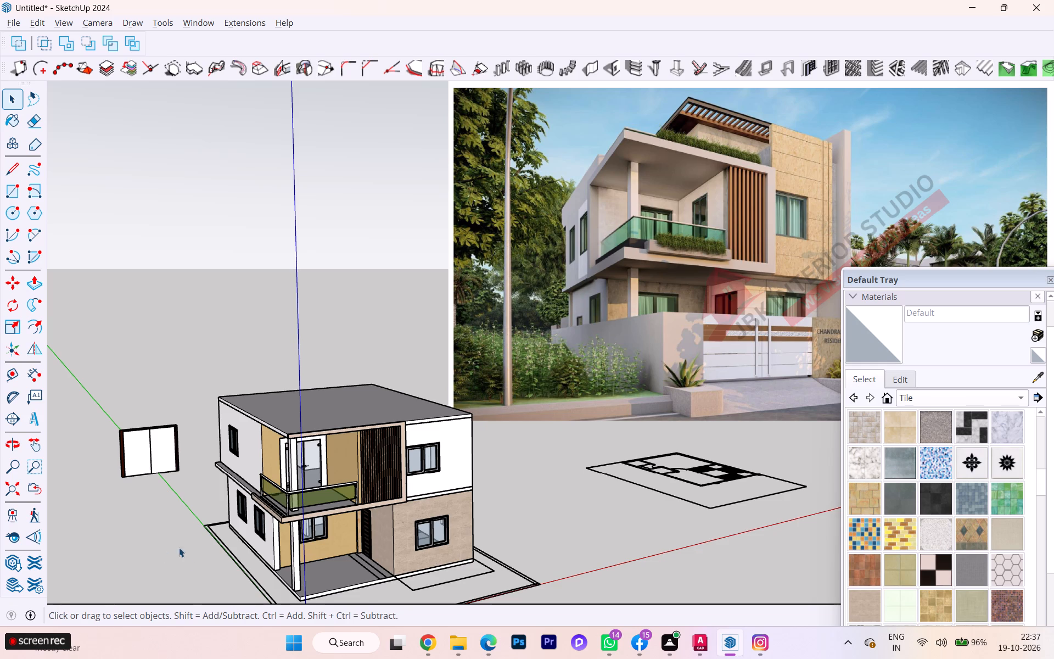
Open the upper-storey floor slab for editing and select its top face at the balcony.
scroll(195, 564, "up", 3)
scroll(428, 522, "up", 5)
scroll(401, 502, "down", 3)
scroll(401, 501, "up", 4)
scroll(355, 472, "down", 1)
middle_click_drag(354, 472, 292, 567)
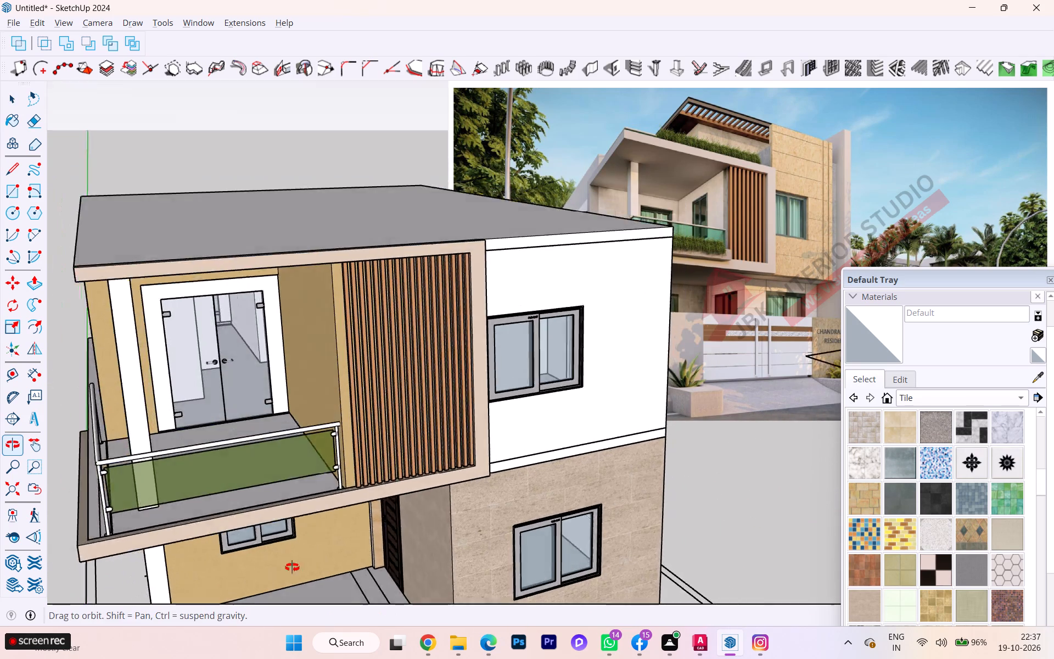
middle_click_drag(292, 567, 277, 585)
scroll(224, 451, "up", 3)
left_click(202, 468)
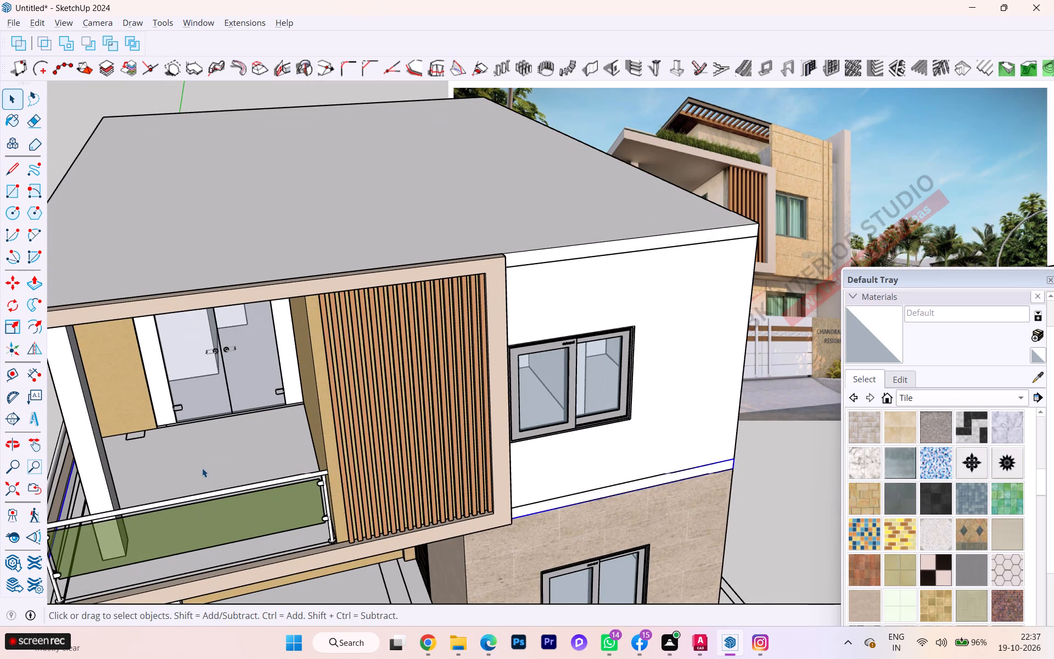
double_click(202, 468)
left_click(202, 468)
double_click(202, 468)
double_click(192, 470)
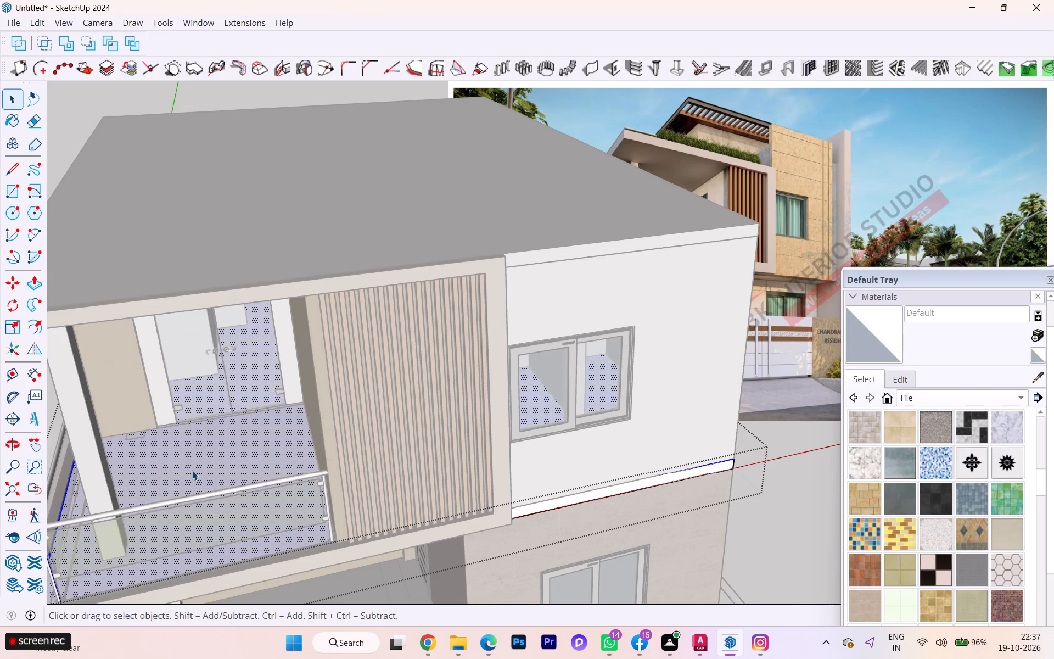
Draw a dividing line on the slab along the base of the balcony's glass door, between the two door-frame corners.
middle_click_drag(248, 460, 479, 418)
scroll(459, 441, "up", 1)
scroll(457, 444, "down", 1)
scroll(457, 444, "up", 3)
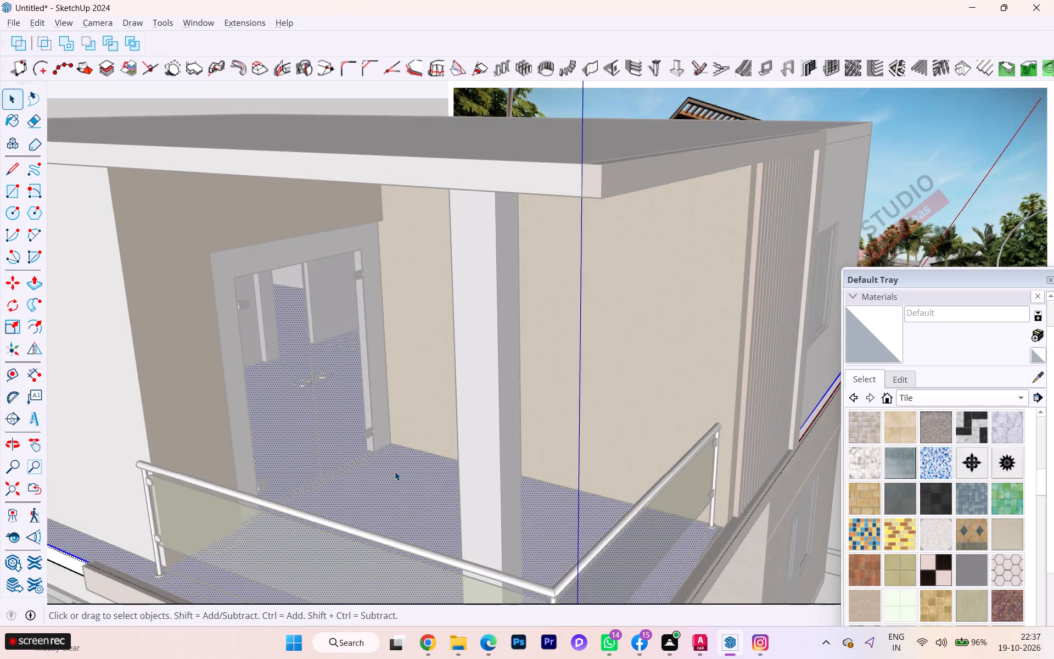
scroll(381, 479, "up", 1)
middle_click_drag(358, 502, 211, 560)
scroll(358, 503, "down", 1)
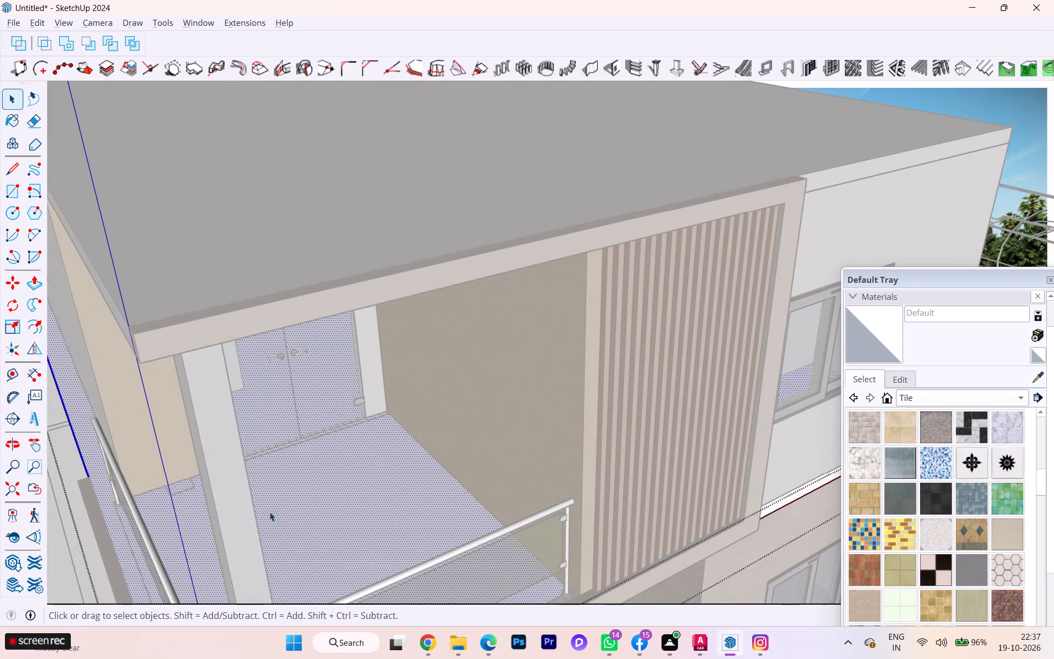
key("l")
scroll(237, 472, "up", 2)
scroll(171, 482, "up", 1)
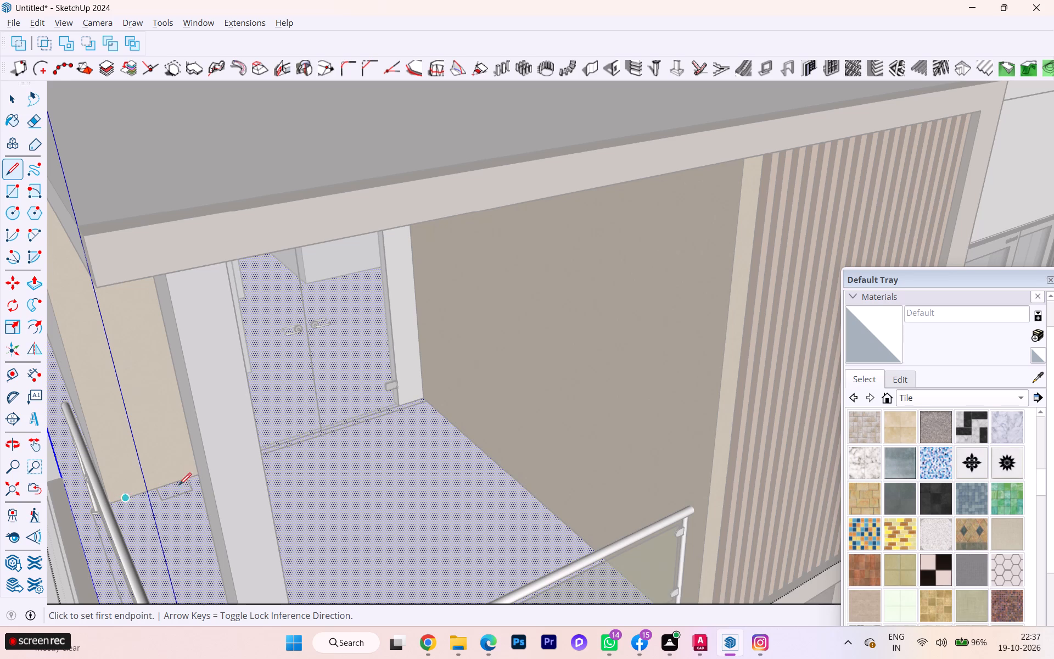
middle_click_drag(281, 475, 173, 499)
scroll(281, 475, "down", 1)
scroll(419, 359, "up", 4)
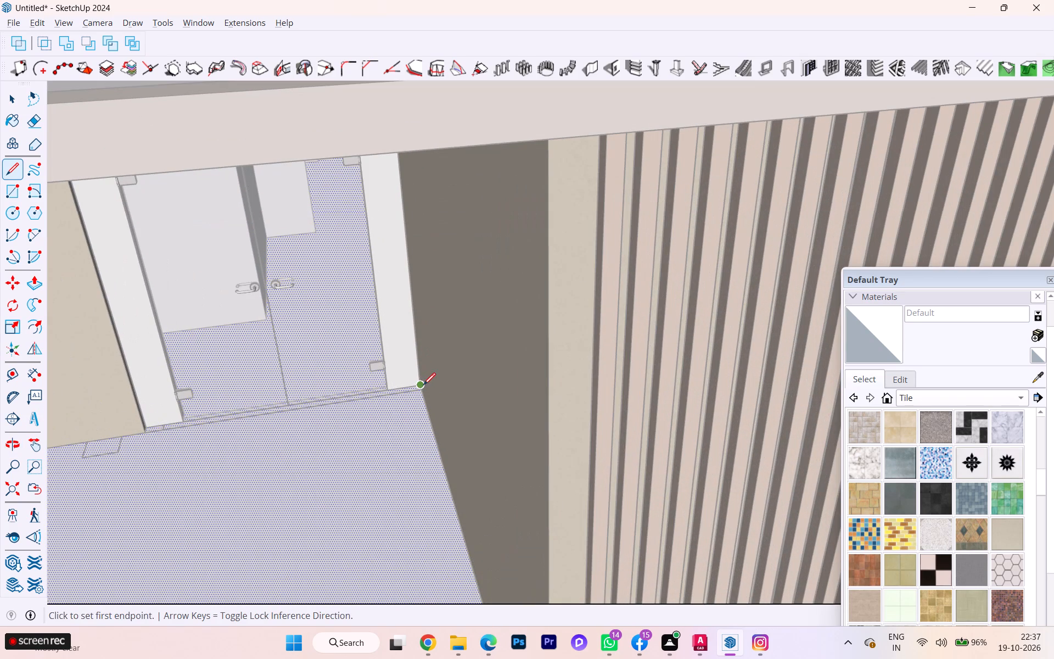
left_click(423, 385)
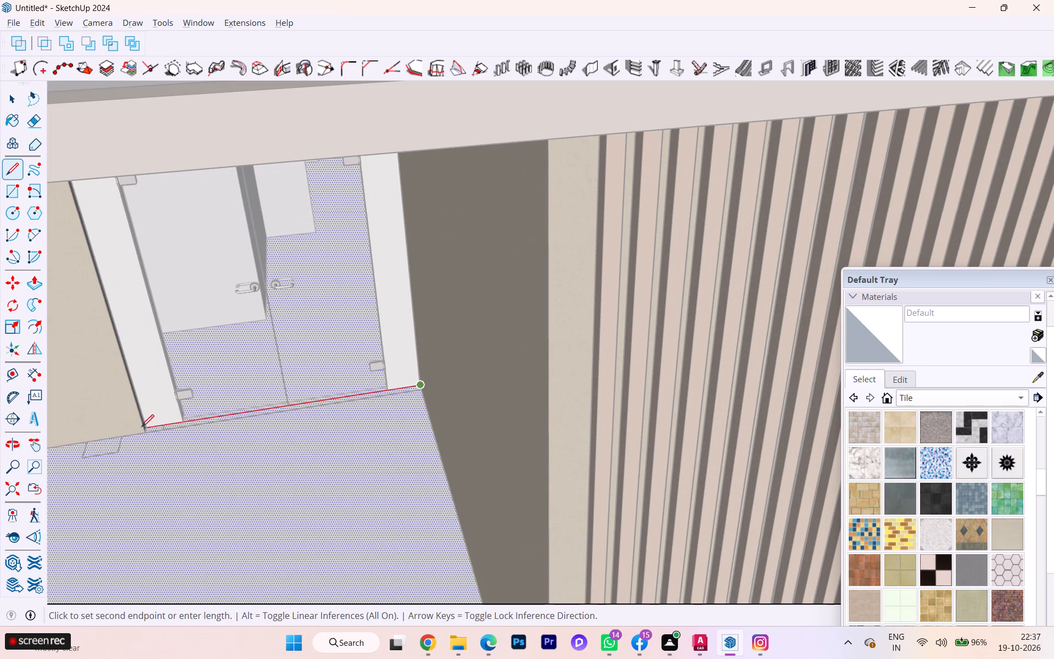
left_click(149, 421)
middle_click(473, 382)
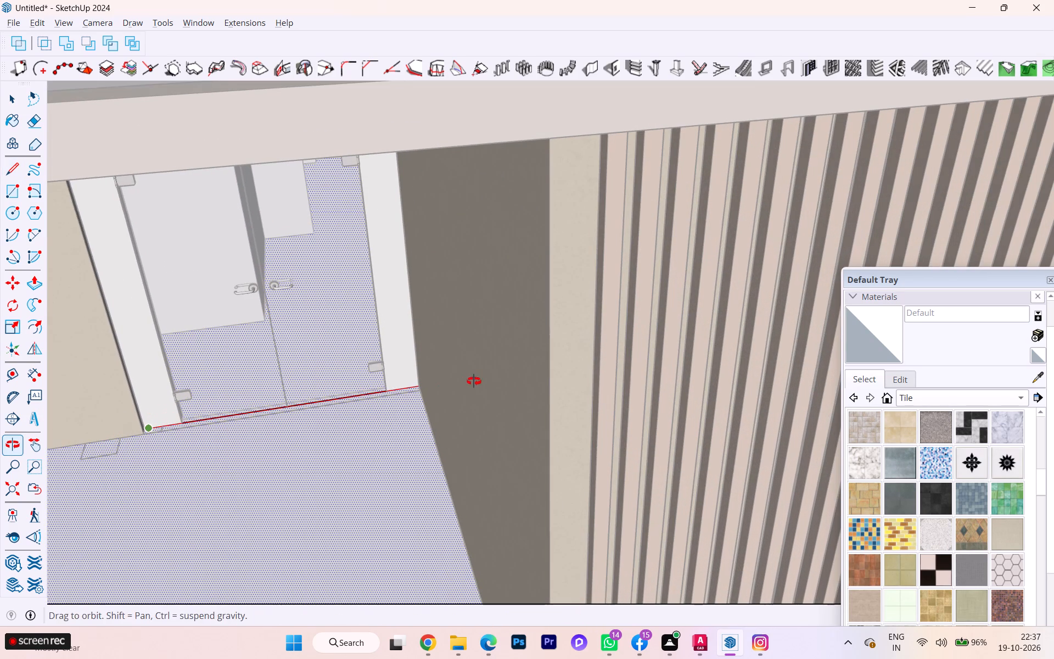
key("space")
Draw a line along the base of the slatted side's wall, from the door-frame corner to the balcony's front edge.
key("l")
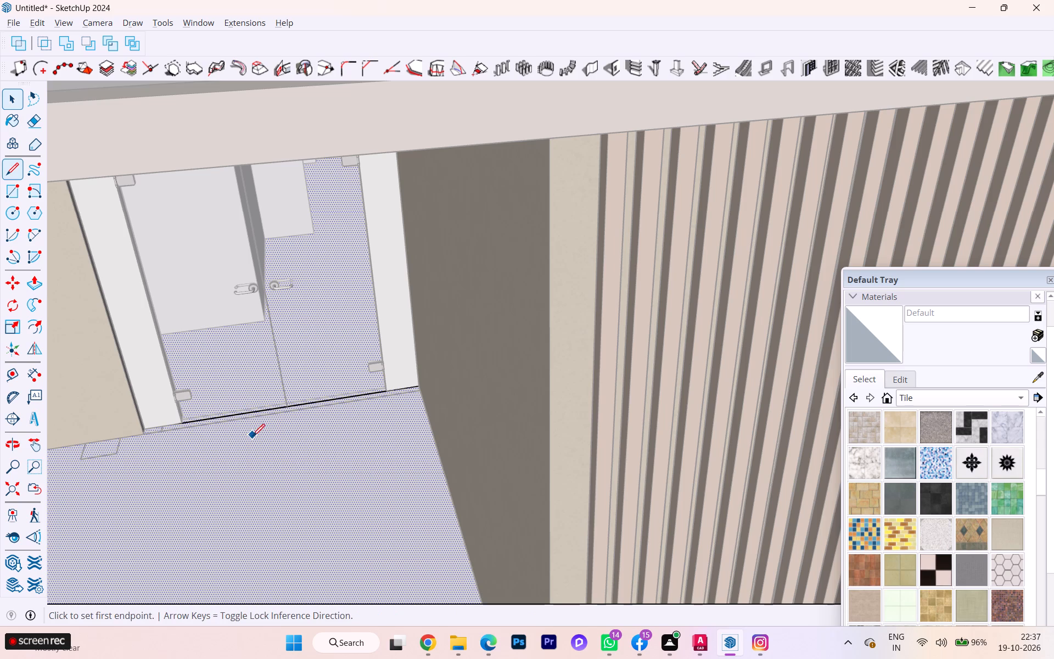
key("Return")
left_click(419, 382)
scroll(401, 333, "down", 2)
scroll(401, 333, "up", 1)
scroll(401, 333, "down", 2)
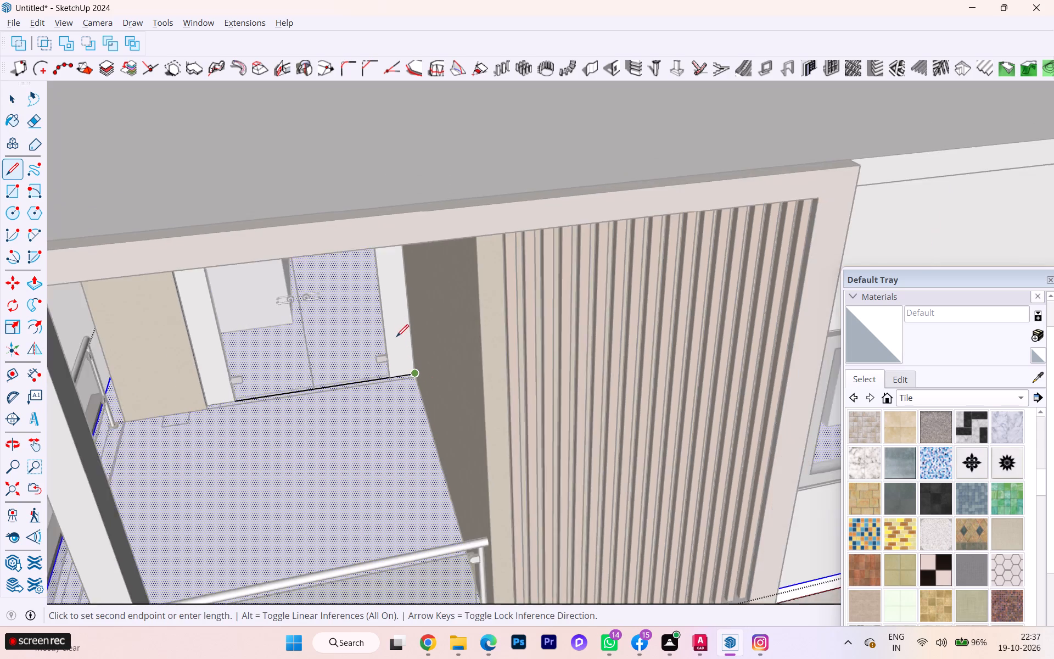
scroll(396, 337, "down", 2)
scroll(395, 330, "up", 2)
scroll(395, 330, "down", 1)
scroll(421, 480, "down", 1)
scroll(468, 563, "up", 4)
scroll(468, 573, "down", 2)
scroll(468, 573, "up", 3)
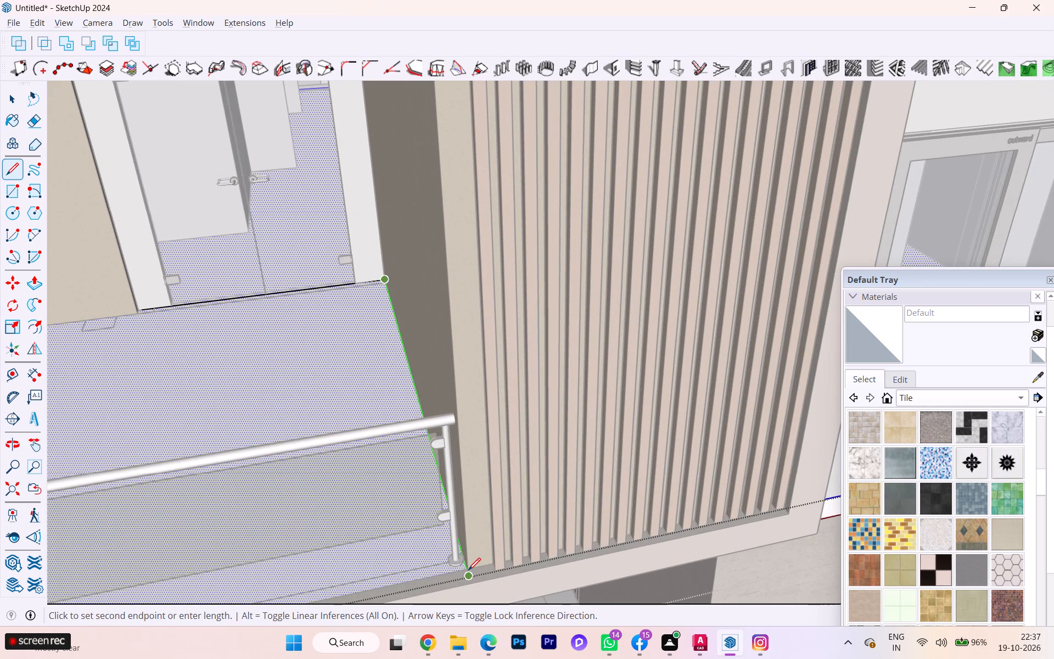
left_click(468, 568)
key("space")
Draw a line from the door frame's other corner along the wall base to the balcony's outer side edge.
scroll(509, 483, "down", 2)
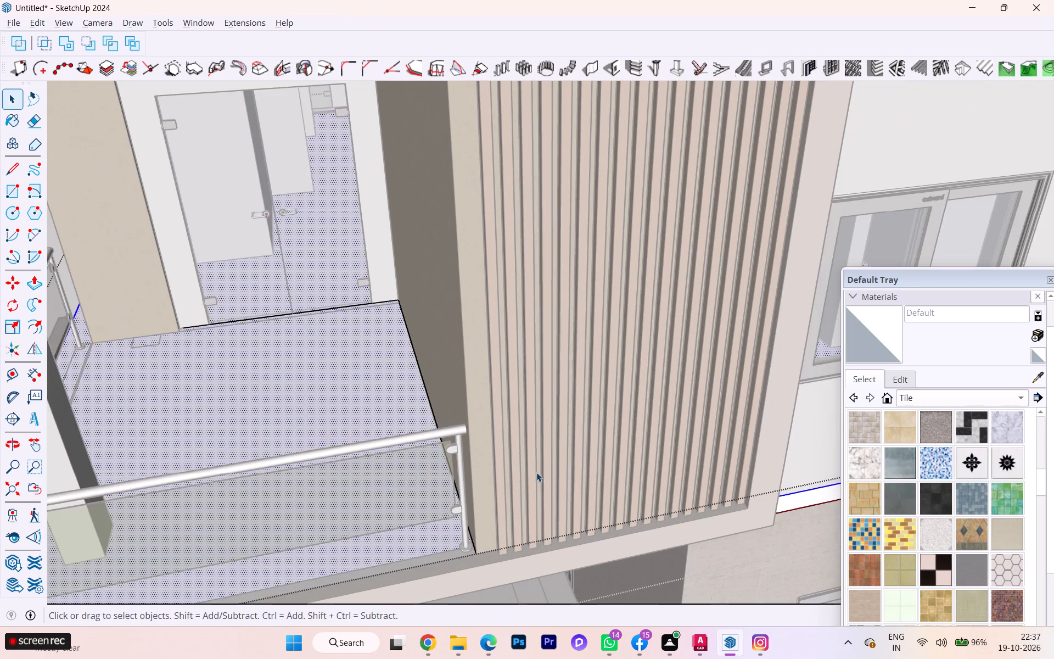
scroll(608, 456, "down", 3)
key("l")
key("Return")
scroll(498, 410, "down", 3)
scroll(501, 408, "up", 6)
scroll(503, 407, "down", 1)
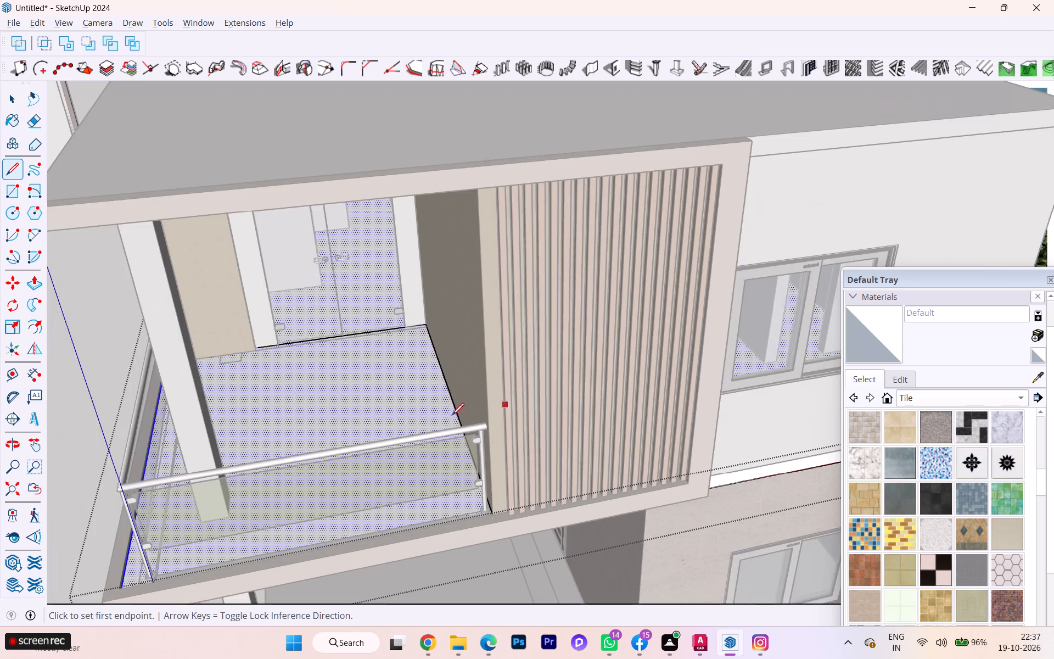
scroll(452, 415, "down", 1)
middle_click_drag(498, 407, 730, 359)
scroll(277, 468, "up", 8)
scroll(220, 468, "down", 3)
scroll(200, 470, "up", 2)
scroll(197, 470, "down", 6)
scroll(197, 470, "up", 5)
scroll(165, 470, "down", 1)
scroll(165, 470, "up", 4)
scroll(163, 470, "down", 2)
middle_click_drag(154, 479, 68, 548)
left_click(270, 348)
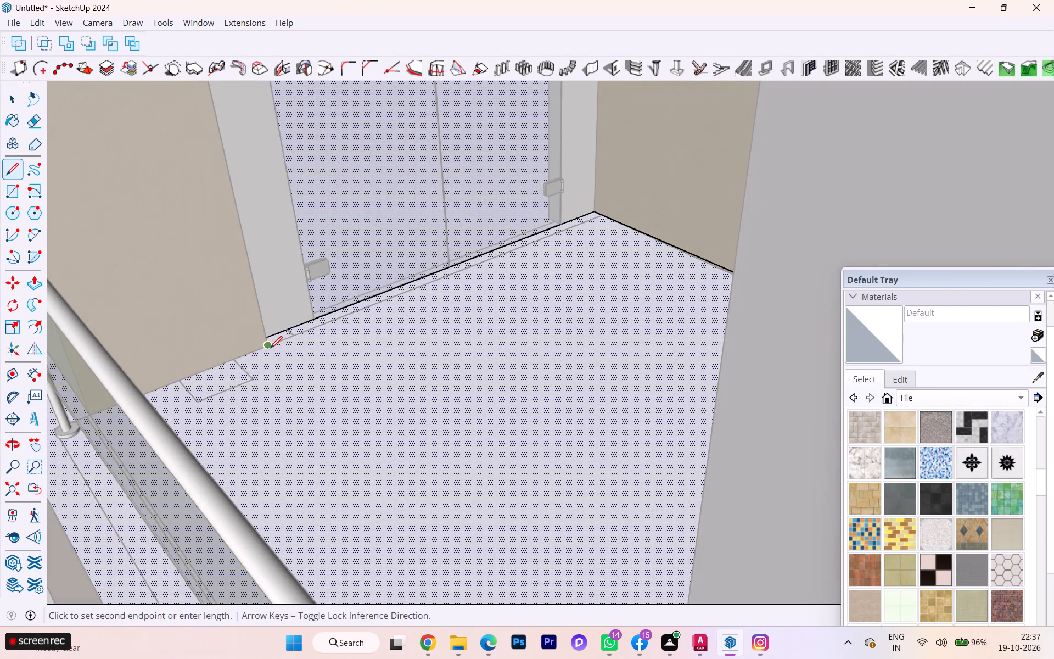
middle_click_drag(63, 434, 148, 387)
scroll(63, 434, "down", 1)
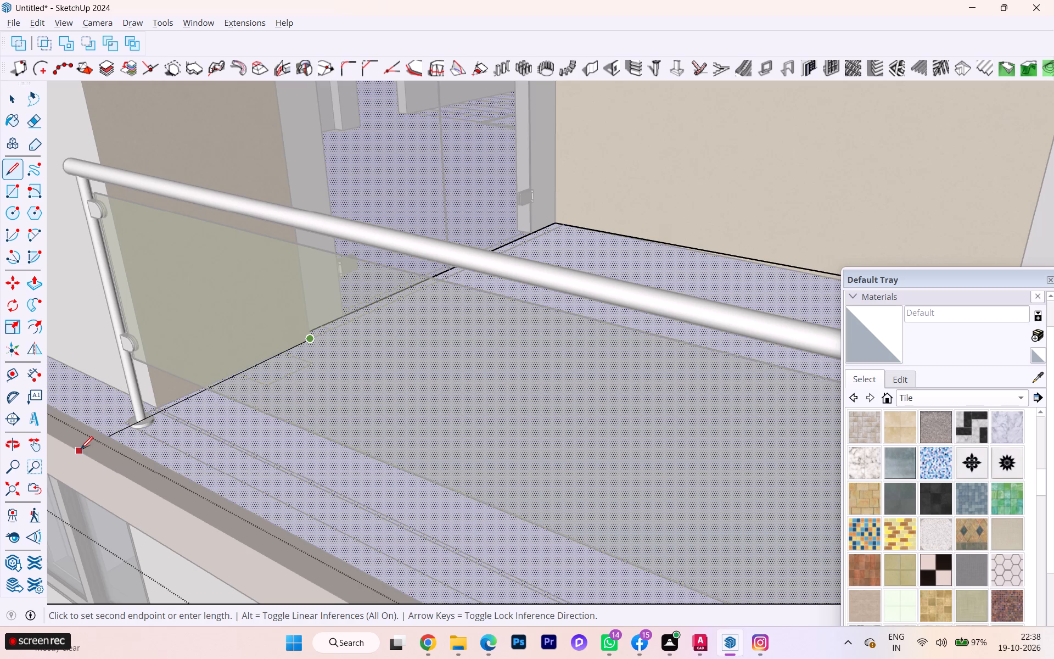
left_click(78, 449)
key("space")
Select the balcony floor face to check whether it is separated from the interior floor.
scroll(189, 409, "down", 1)
scroll(190, 409, "up", 3)
scroll(190, 408, "down", 2)
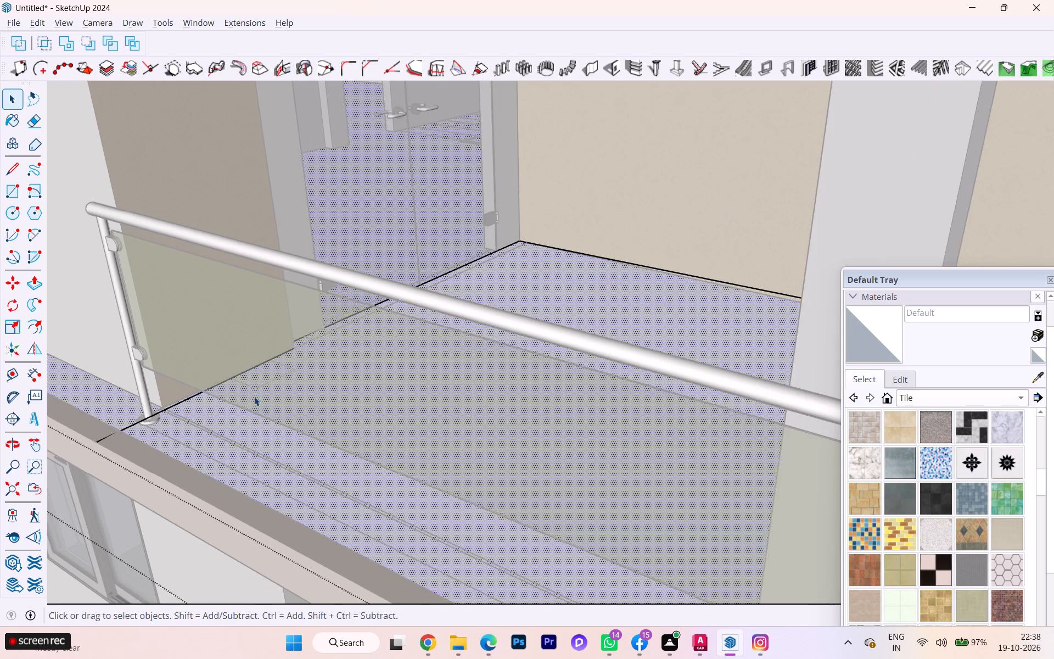
scroll(254, 396, "down", 2)
scroll(400, 370, "up", 2)
scroll(402, 370, "down", 3)
scroll(407, 370, "up", 5)
scroll(407, 371, "down", 4)
middle_click_drag(346, 410, 42, 494)
left_click(473, 361)
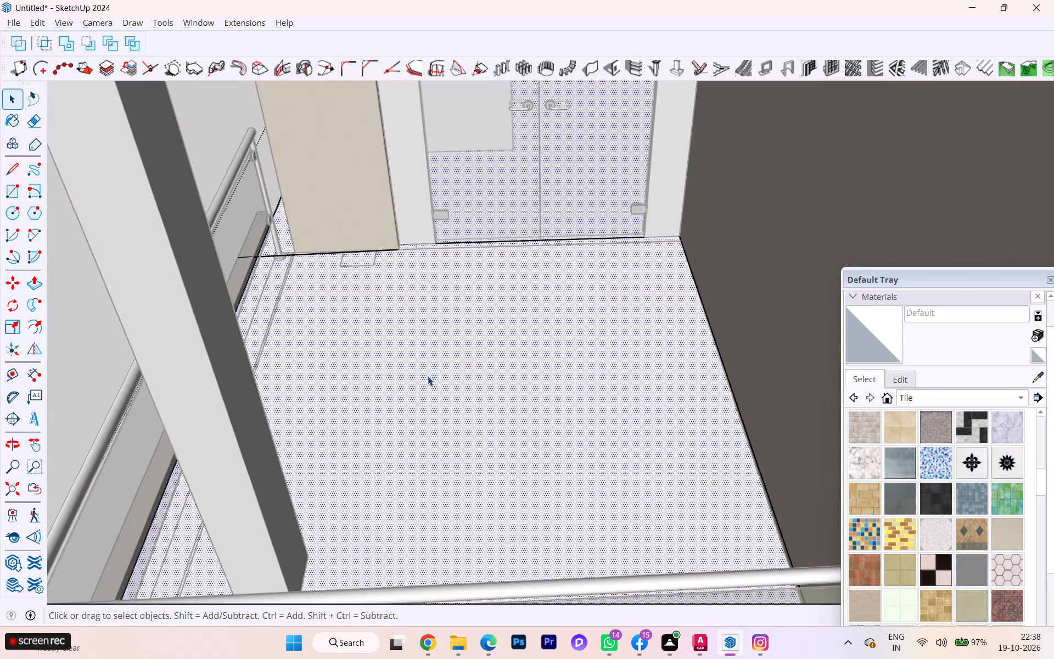
double_click(395, 386)
left_click(462, 371)
Paint the slab's floor face with Marble Carrara Floor Tile from the Tile collection.
scroll(421, 376, "down", 11)
scroll(354, 401, "up", 1)
scroll(343, 403, "down", 1)
scroll(343, 403, "up", 6)
scroll(343, 403, "down", 3)
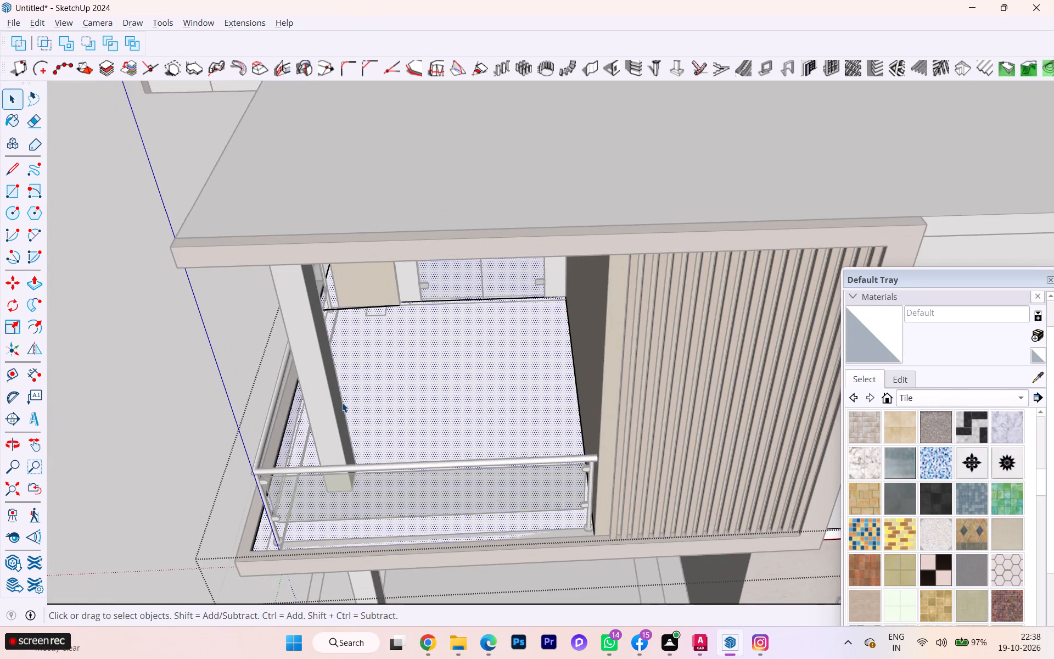
scroll(342, 403, "down", 5)
middle_click_drag(341, 404, 395, 375)
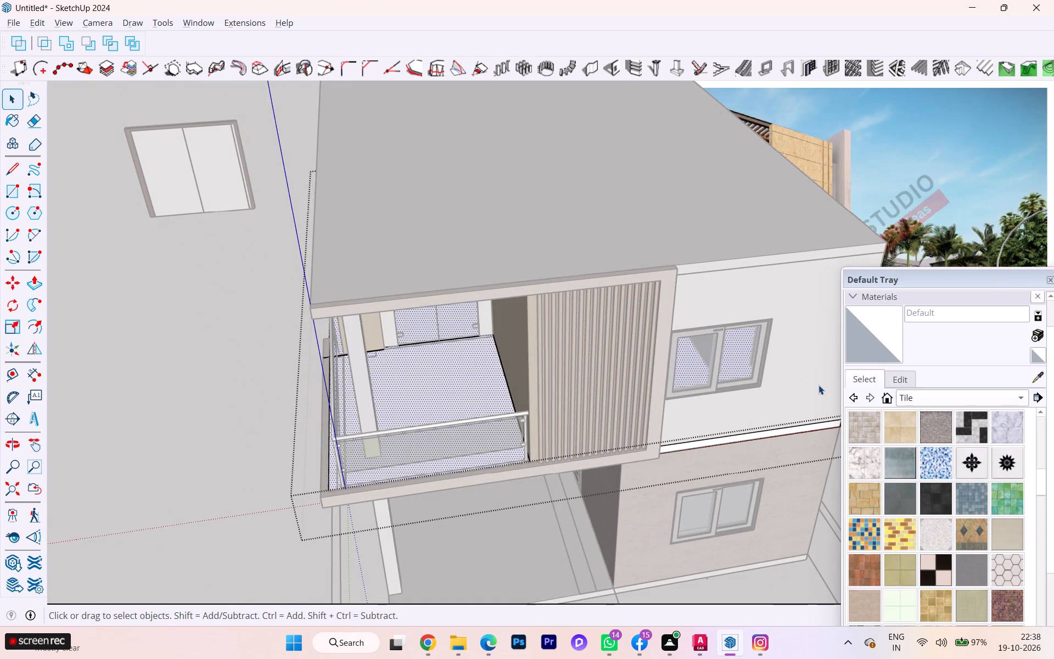
scroll(925, 446, "up", 3)
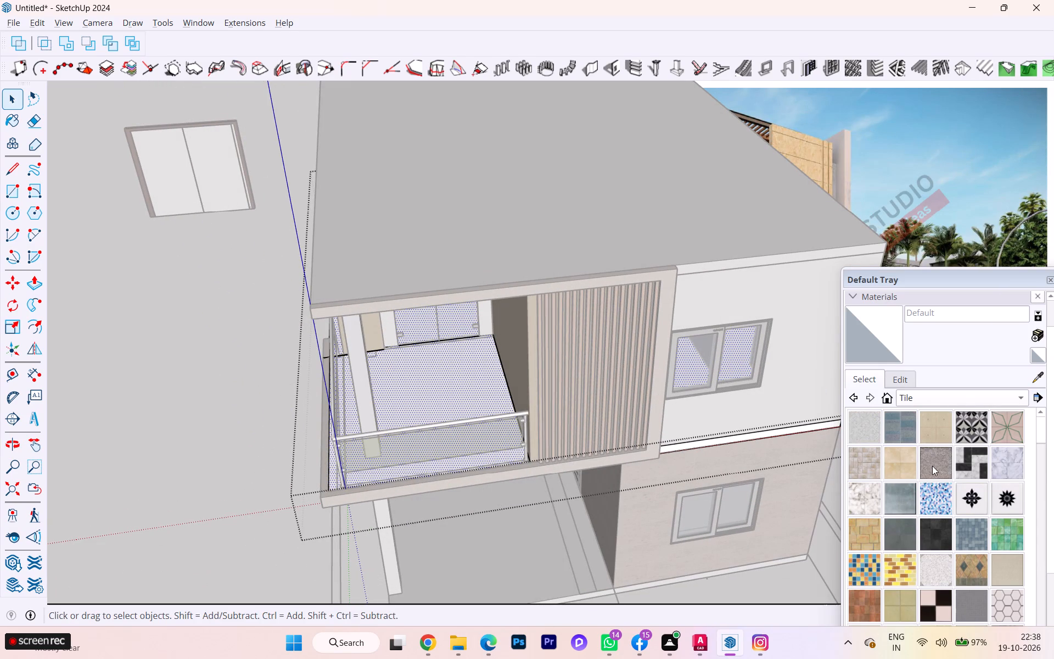
left_click(1018, 460)
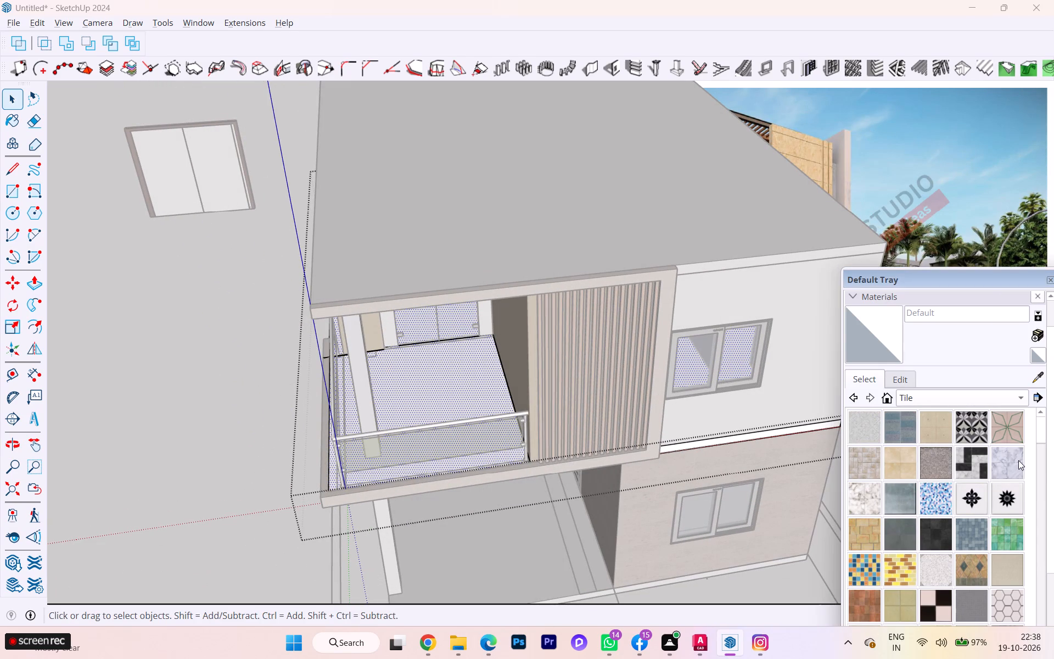
left_click(466, 405)
Examine the marble tile texture on the balcony floor and leave the slab's editing mode.
scroll(444, 412, "up", 6)
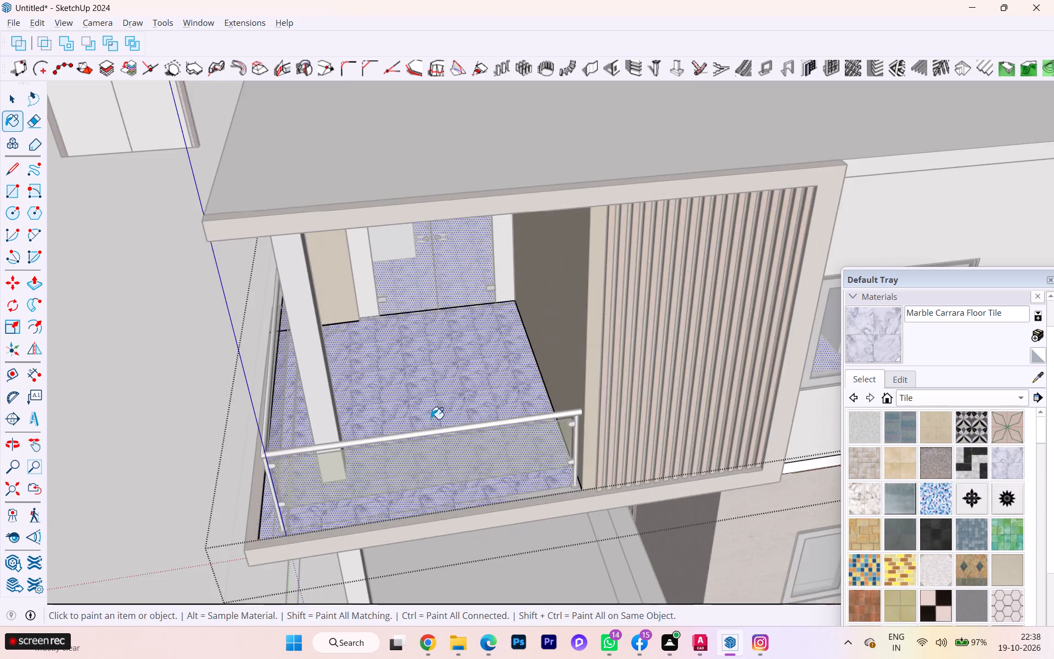
scroll(426, 424, "down", 11)
scroll(426, 425, "up", 5)
scroll(408, 434, "down", 1)
scroll(407, 434, "up", 2)
scroll(402, 436, "down", 1)
scroll(402, 437, "up", 3)
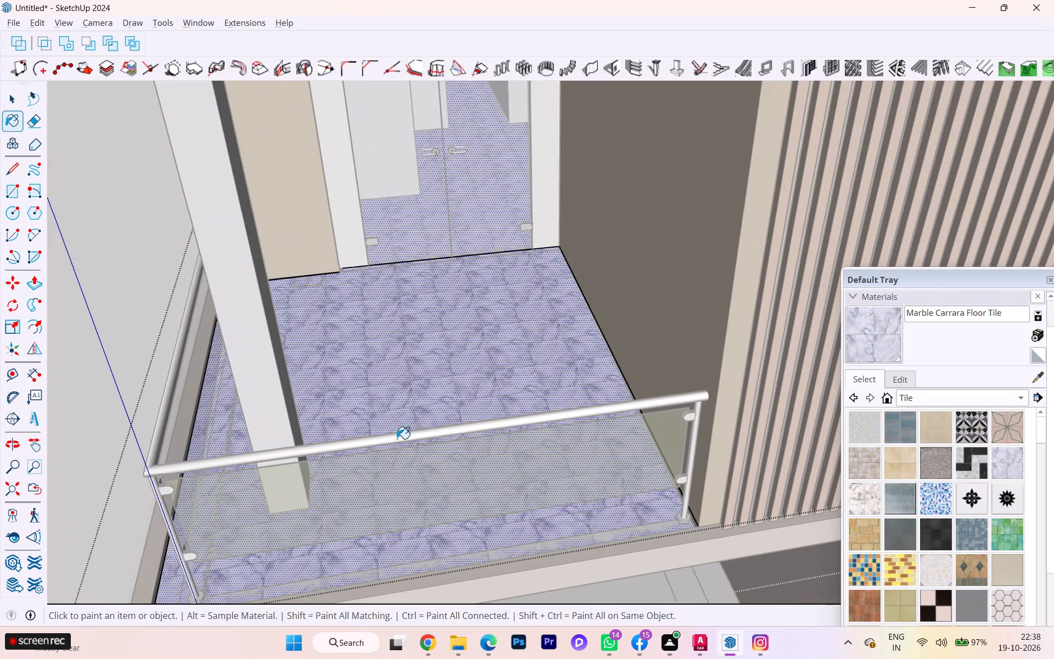
key("space")
left_click_drag(156, 471, 148, 472)
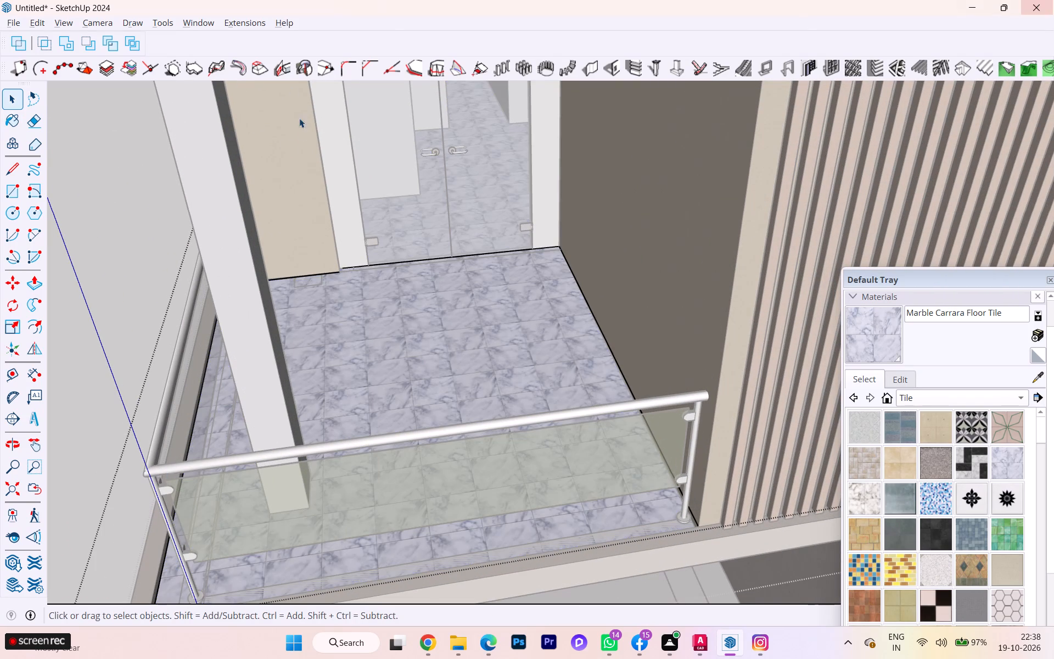
left_click(109, 254)
Examine the tiled floor strip and its edge lines beneath the balcony's side railing.
scroll(296, 135, "down", 3)
middle_click_drag(316, 132, 419, 93)
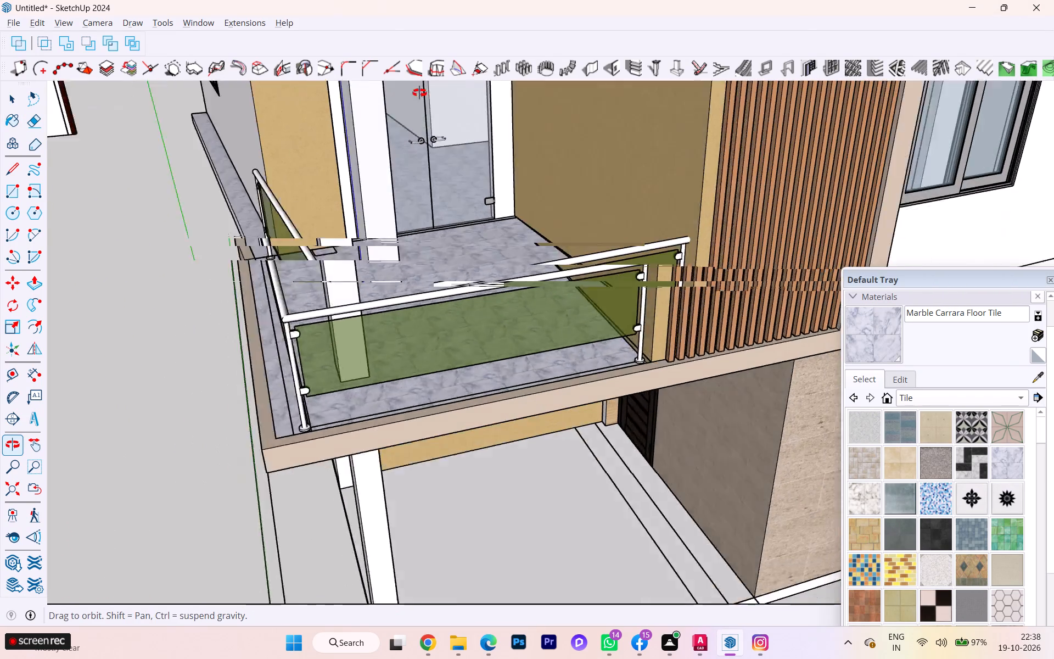
middle_click_drag(419, 93, 434, 63)
scroll(366, 146, "up", 2)
scroll(366, 163, "down", 1)
scroll(367, 165, "up", 2)
scroll(360, 322, "up", 1)
scroll(360, 342, "down", 2)
scroll(360, 350, "up", 1)
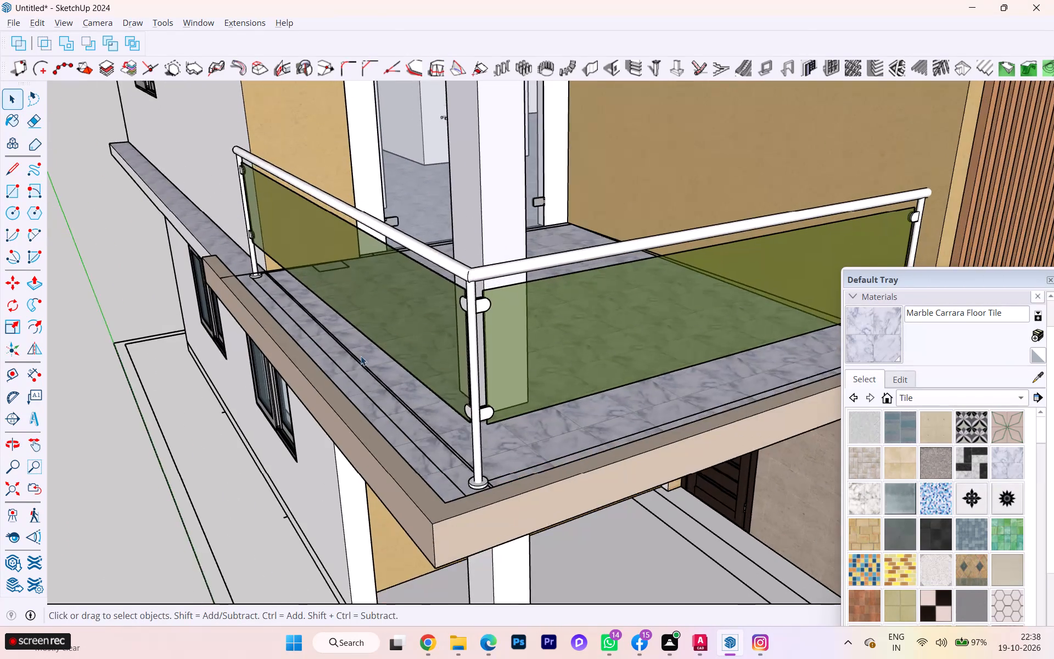
scroll(361, 356, "up", 12)
left_click(339, 333)
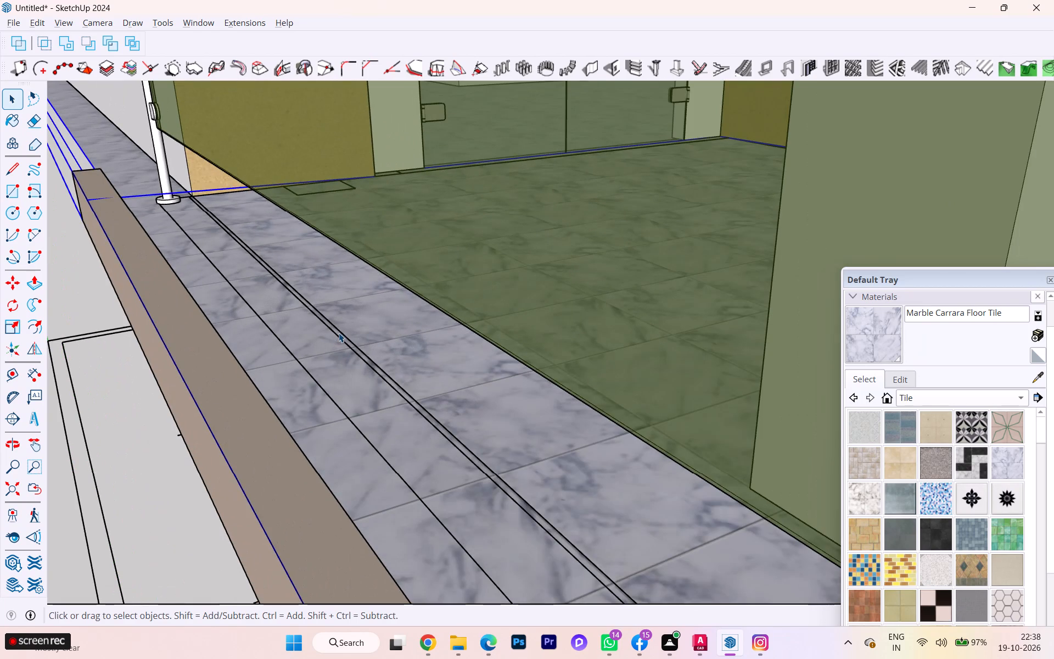
left_click(332, 339)
left_click(211, 398)
scroll(232, 302, "down", 1)
middle_click_drag(229, 299, 225, 293)
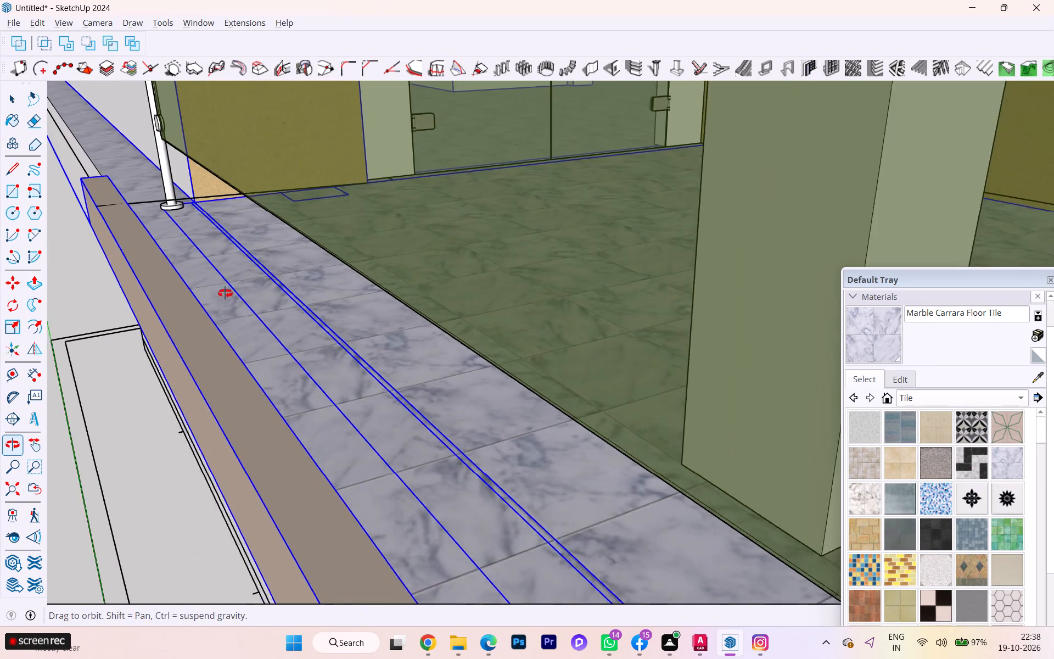
middle_click_drag(225, 293, 185, 246)
Reopen the slab, select its tiled face to check how far it extends, and leave the editing mode.
double_click(251, 326)
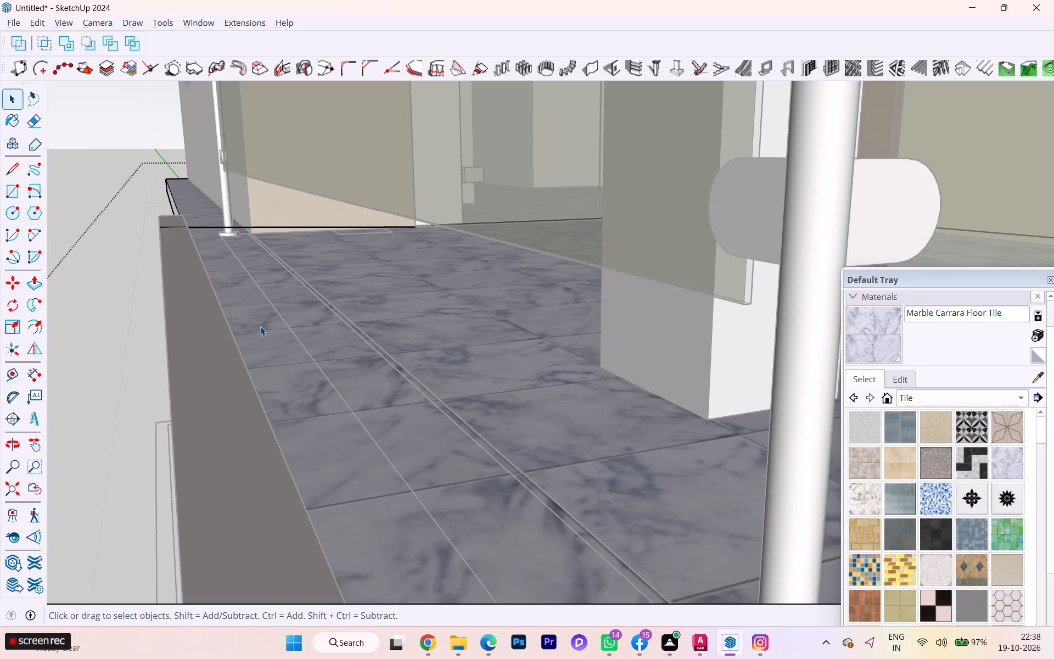
left_click(261, 330)
scroll(98, 292, "down", 2)
middle_click_drag(98, 291, 221, 391)
scroll(273, 367, "down", 5)
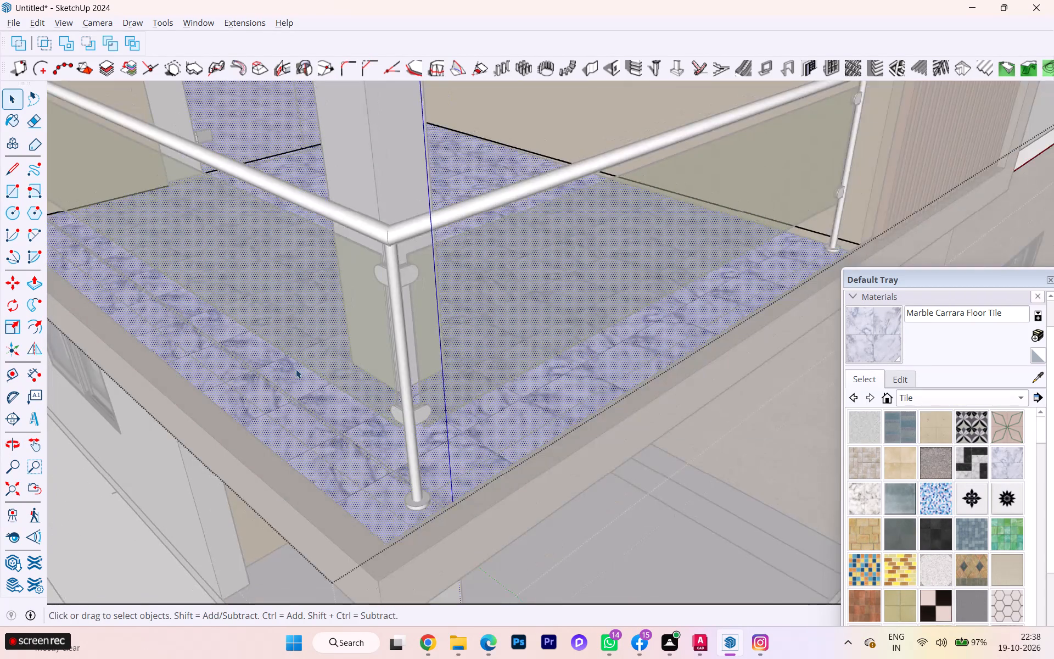
scroll(296, 369, "down", 3)
scroll(317, 363, "up", 1)
left_click(49, 448)
Select the balcony slab and examine its tiled floor and edge lines along the railings from several sides.
scroll(201, 385, "up", 1)
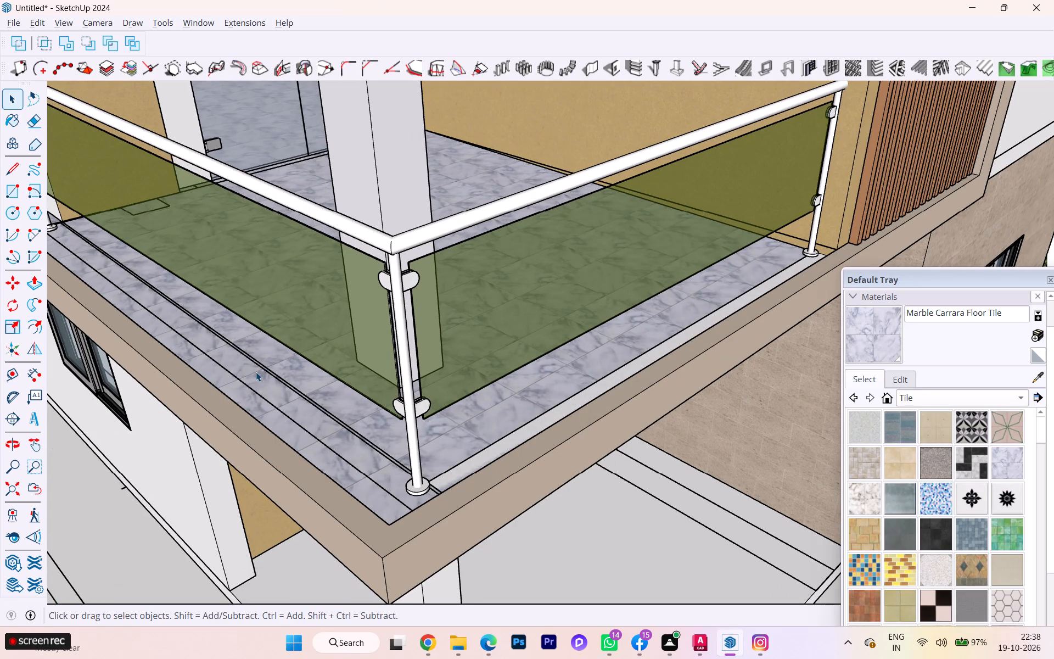
left_click(256, 372)
scroll(263, 365, "up", 1)
left_click(277, 378)
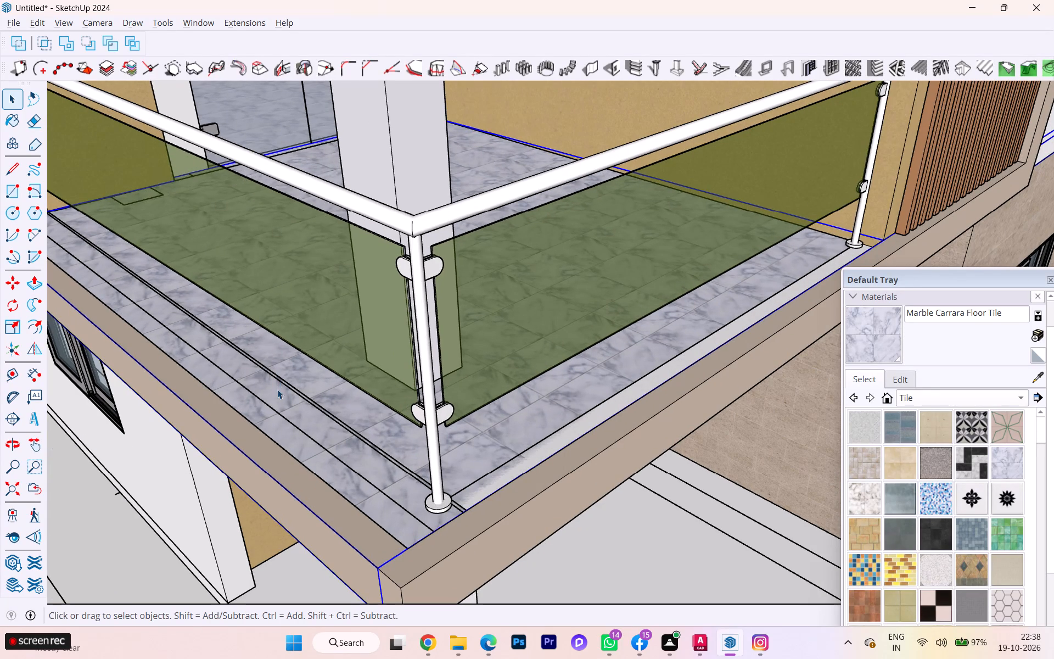
scroll(330, 368, "down", 11)
middle_click_drag(348, 371, 446, 394)
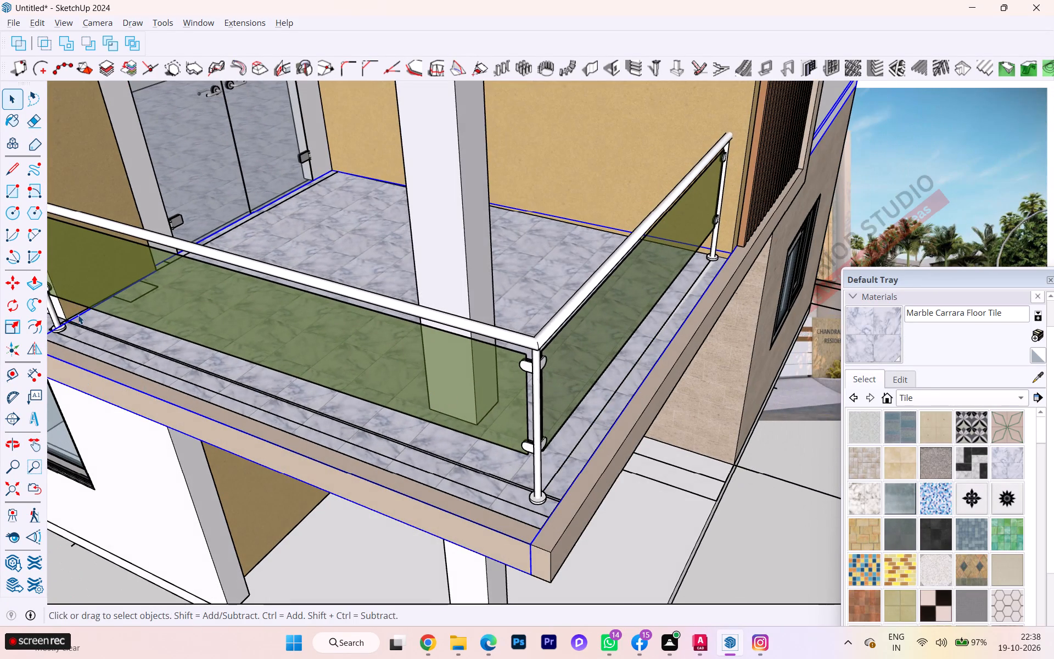
scroll(119, 294, "down", 3)
middle_click_drag(172, 291, 334, 287)
left_click(79, 442)
left_click(79, 448)
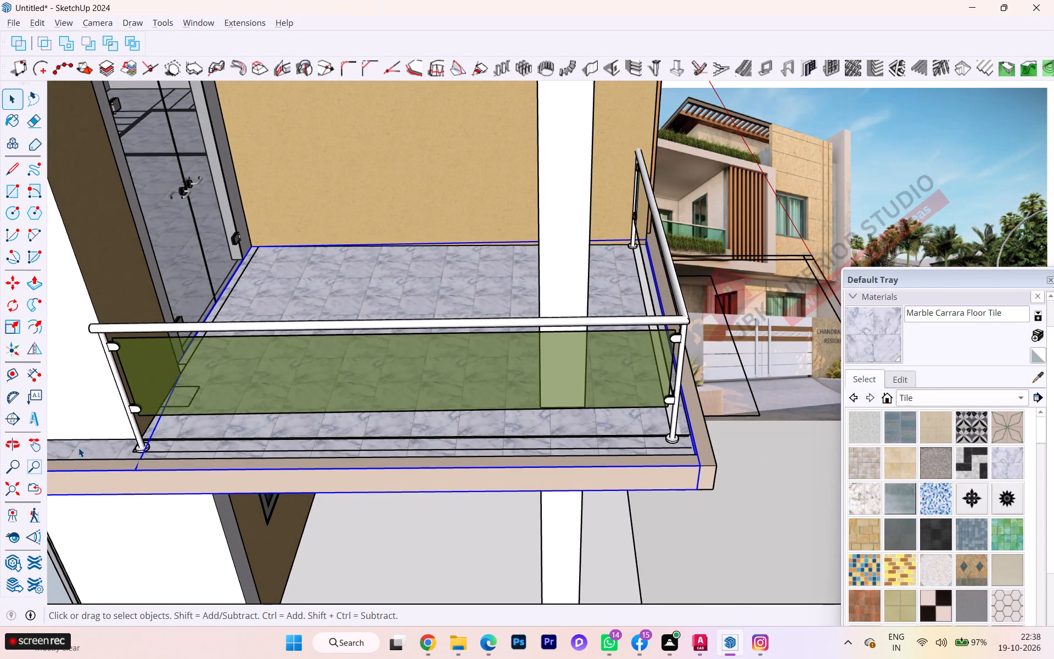
scroll(210, 418, "down", 2)
scroll(246, 432, "up", 3)
scroll(415, 435, "down", 2)
scroll(417, 435, "up", 2)
scroll(423, 432, "down", 1)
scroll(491, 414, "down", 1)
scroll(494, 413, "up", 2)
scroll(495, 412, "down", 1)
key("space")
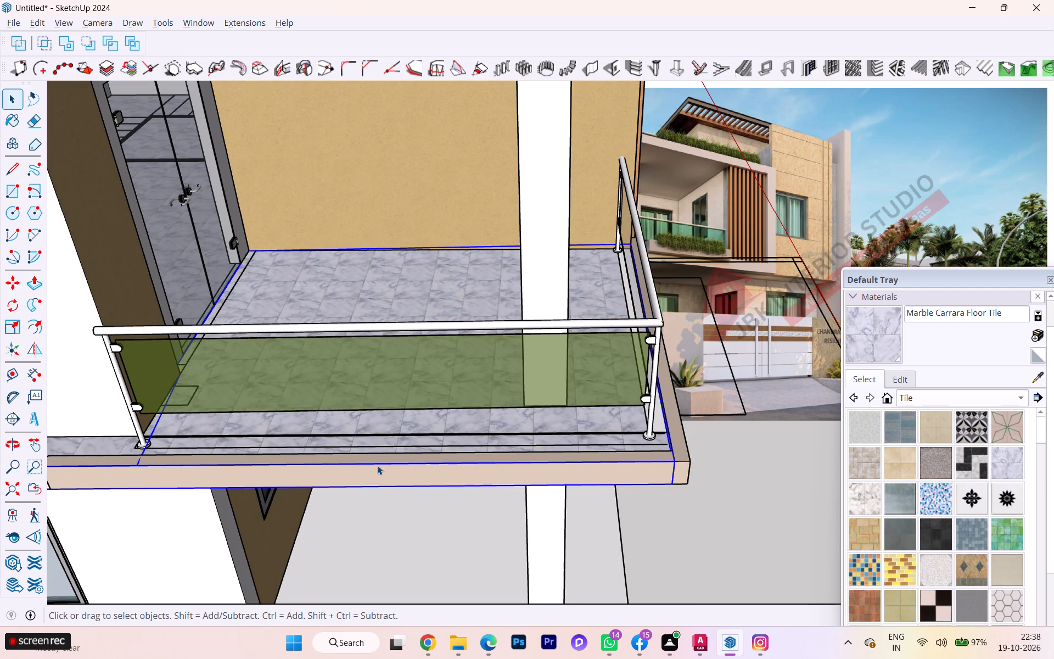
scroll(329, 414, "down", 3)
scroll(344, 398, "up", 2)
scroll(352, 398, "down", 1)
left_click(612, 484)
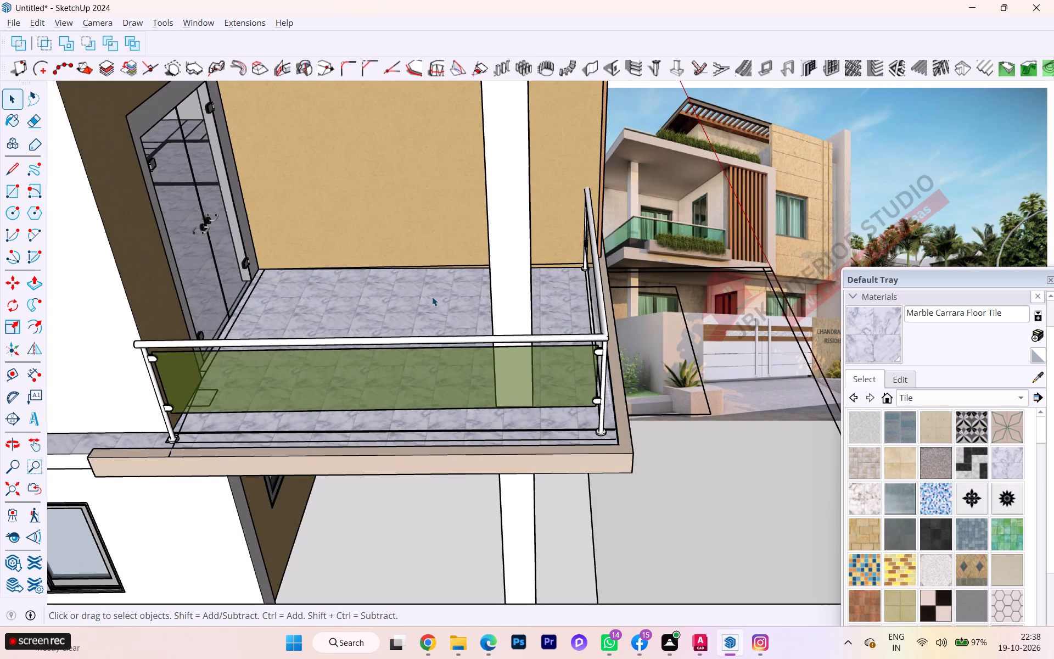
Open the balcony slab for editing to check its tiled face beneath the railing, and leave the editing mode.
left_click(384, 308)
scroll(384, 308, "up", 2)
scroll(384, 308, "down", 2)
scroll(498, 415, "up", 4)
scroll(506, 426, "down", 1)
scroll(506, 427, "up", 5)
left_click(500, 444)
left_click(493, 449)
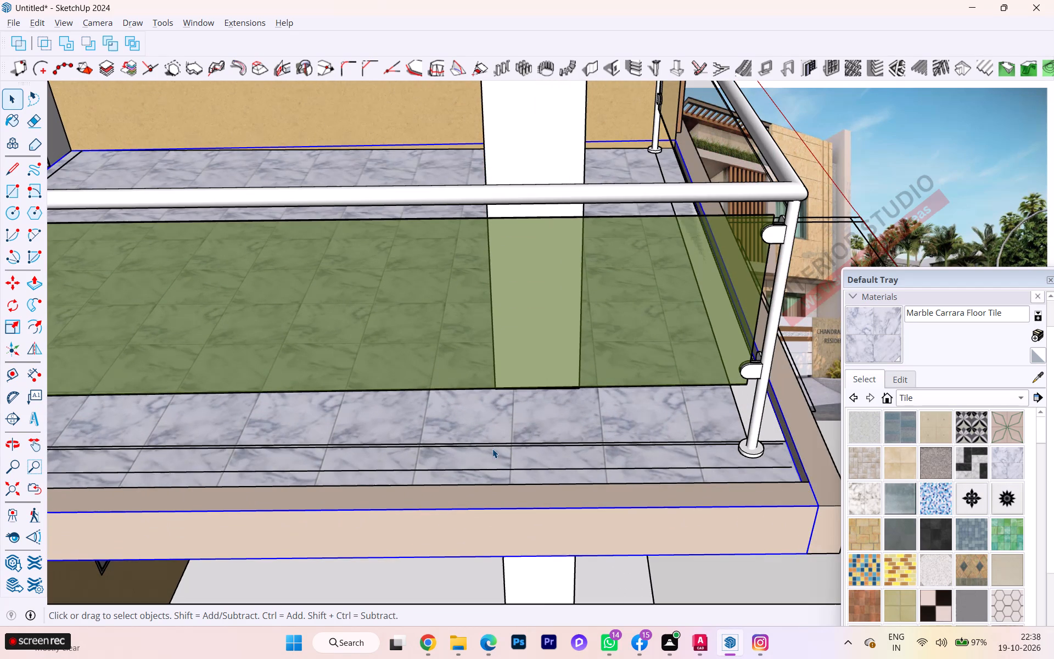
double_click(491, 448)
scroll(461, 419, "down", 3)
scroll(452, 414, "up", 1)
scroll(451, 412, "down", 3)
scroll(451, 411, "up", 1)
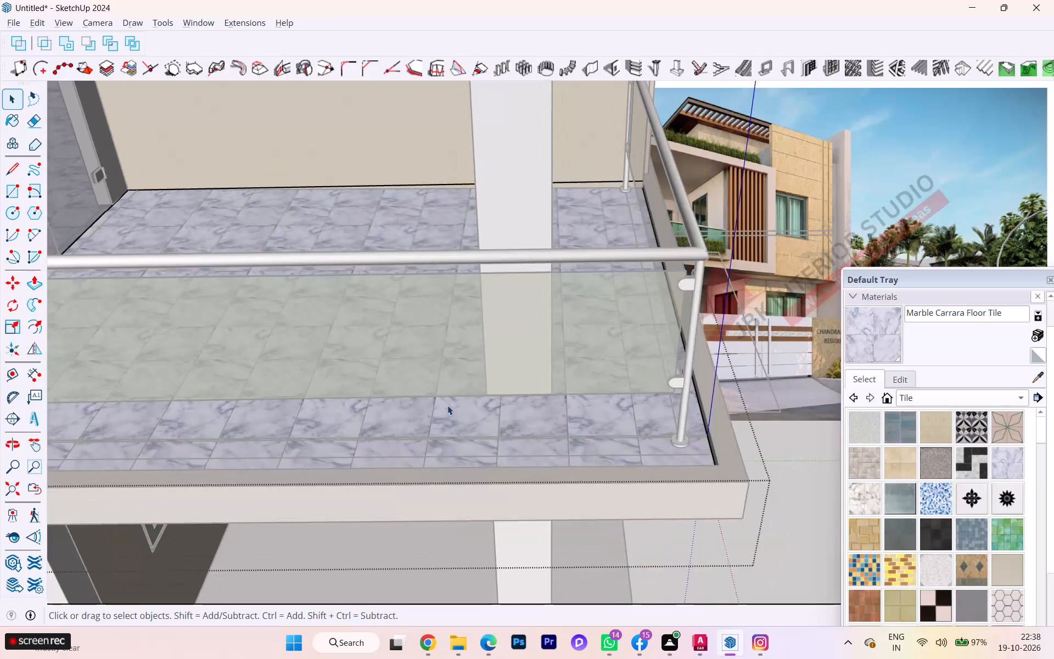
scroll(447, 404, "down", 1)
scroll(447, 404, "up", 1)
scroll(447, 404, "down", 12)
scroll(447, 404, "up", 2)
scroll(447, 404, "down", 1)
key("space")
left_click(638, 492)
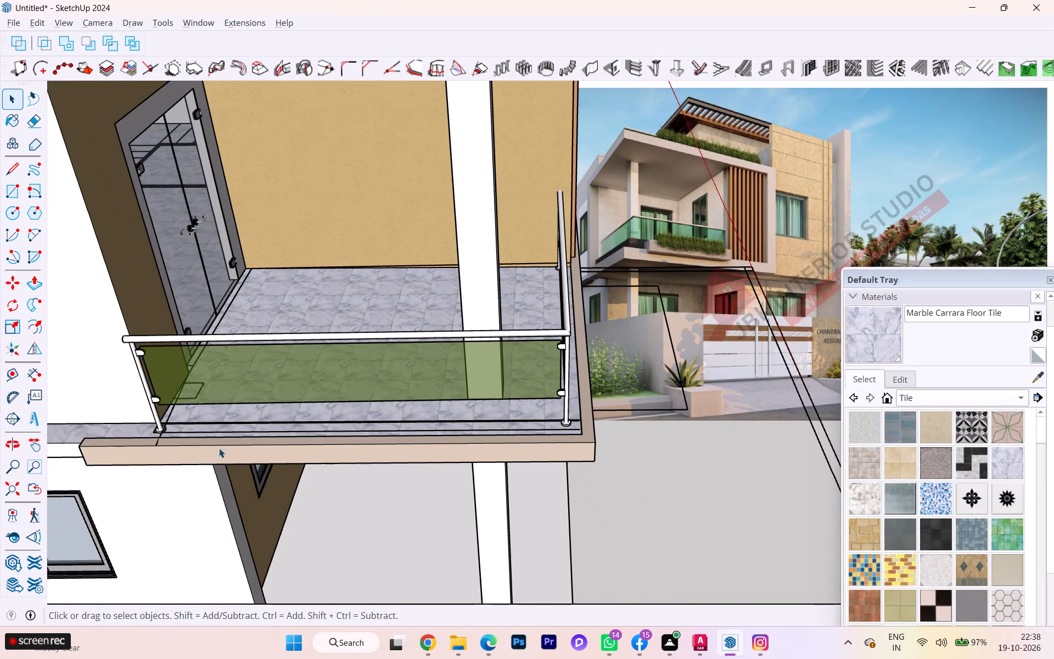
Examine the lines crossing the tiled floor around the base of the balcony's end railing post, selecting the geometry there.
scroll(193, 441, "up", 19)
scroll(144, 431, "down", 2)
scroll(144, 431, "up", 3)
scroll(178, 432, "down", 1)
scroll(178, 432, "up", 2)
scroll(179, 432, "down", 2)
scroll(179, 432, "up", 4)
scroll(208, 426, "down", 1)
scroll(208, 426, "up", 4)
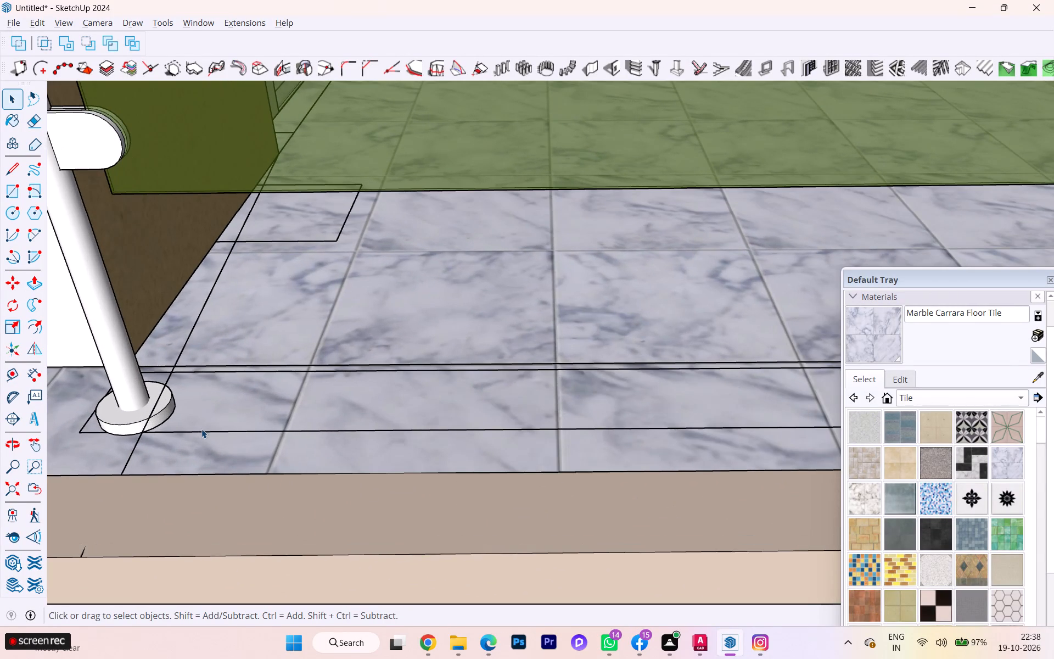
left_click(199, 431)
left_click(195, 434)
left_click(194, 434)
key("space")
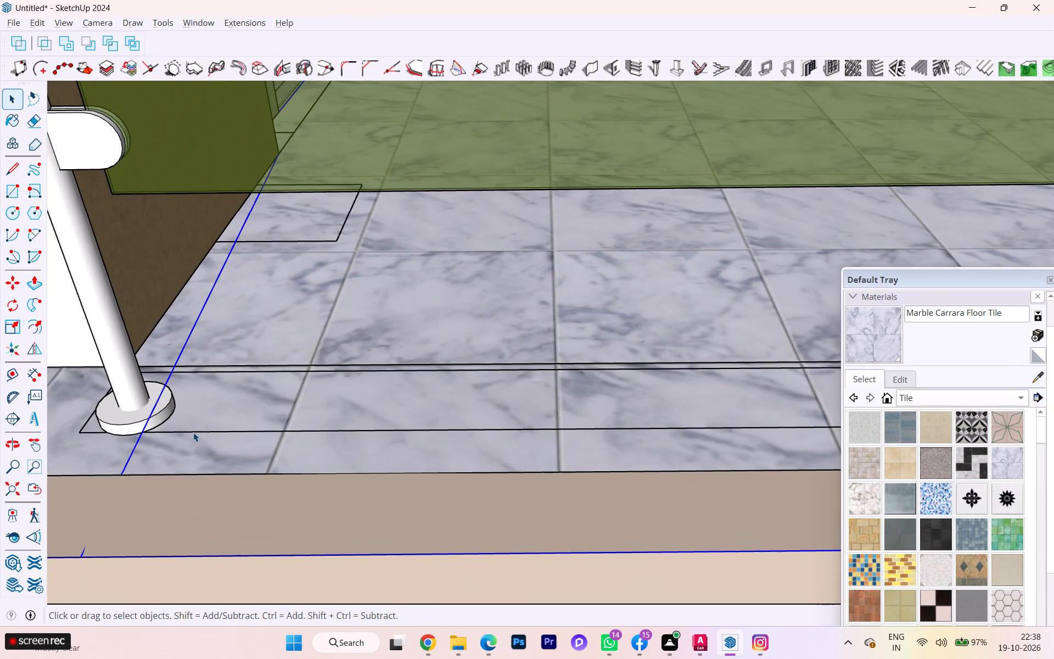
left_click(98, 435)
left_click(316, 366)
left_click_drag(344, 372, 345, 372)
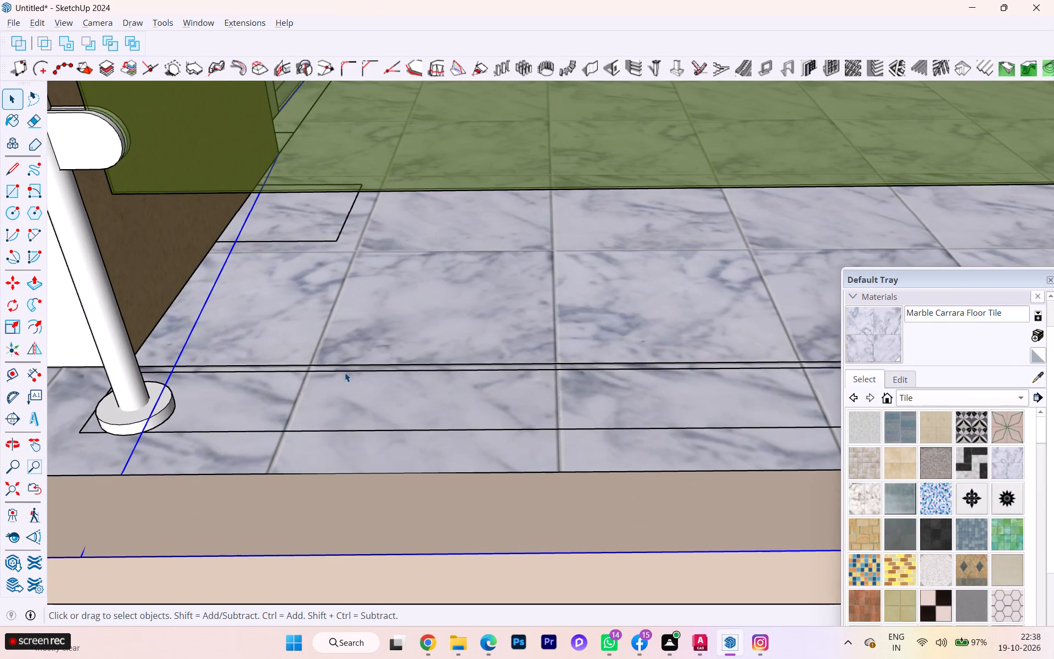
left_click_drag(345, 372, 332, 340)
Examine the whole house, including its roof slab, balcony and facades, against the exterior reference image.
scroll(351, 365, "down", 10)
middle_click_drag(338, 358, 294, 324)
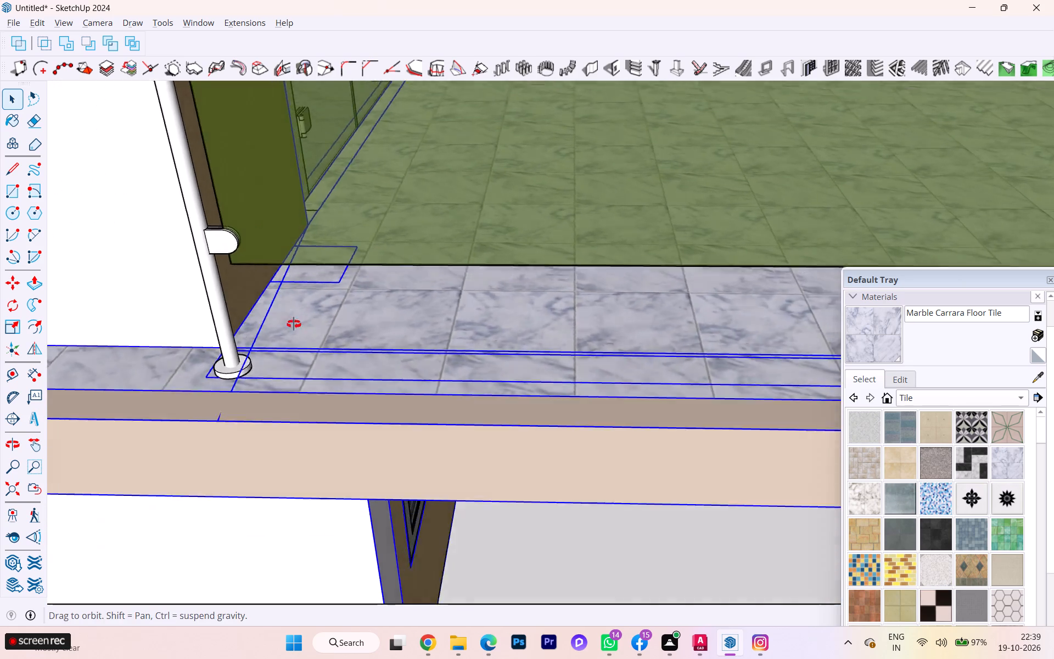
middle_click_drag(294, 324, 0, 174)
scroll(129, 214, "down", 1)
scroll(130, 218, "up", 2)
scroll(130, 218, "down", 4)
scroll(143, 260, "up", 1)
scroll(143, 261, "down", 2)
scroll(145, 267, "up", 1)
scroll(145, 268, "down", 9)
scroll(155, 284, "up", 1)
scroll(155, 284, "down", 6)
middle_click_drag(176, 349, 177, 361)
left_click(82, 432)
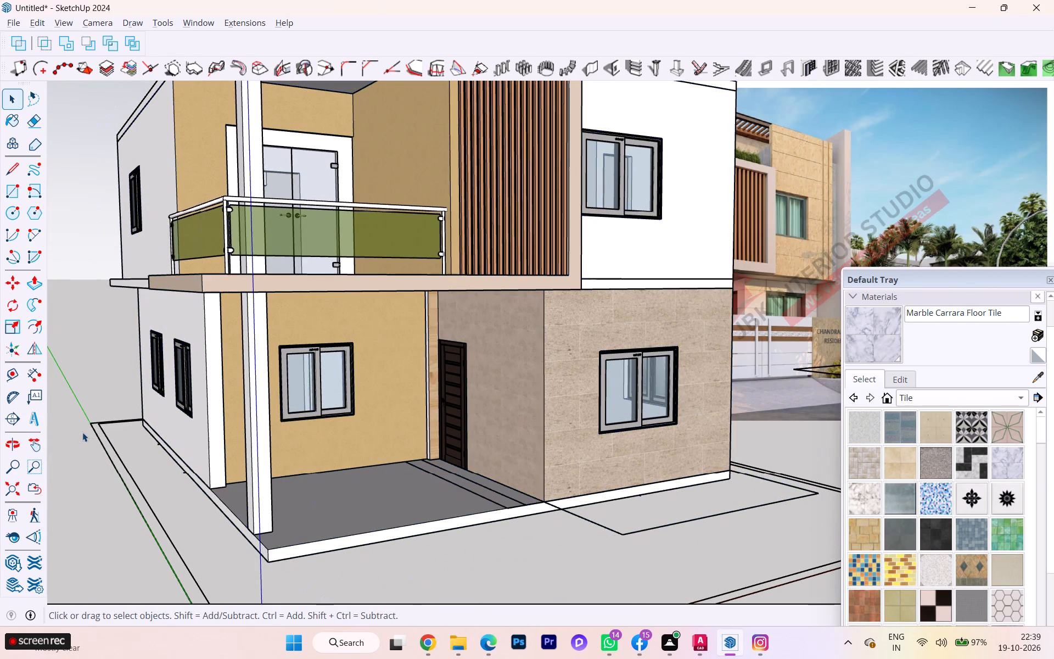
scroll(209, 309, "down", 2)
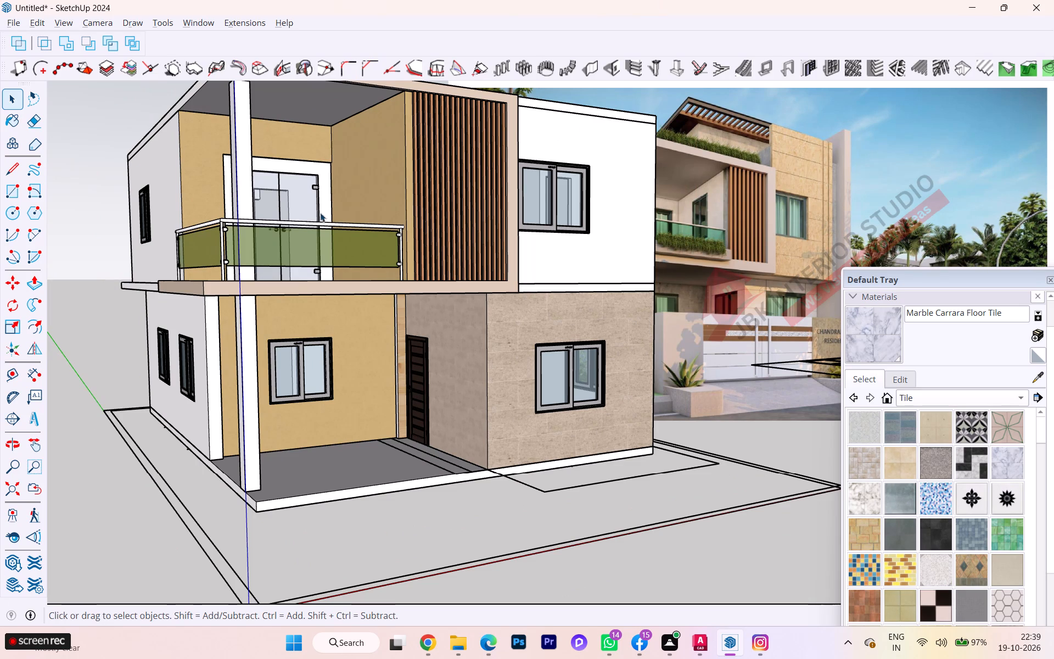
scroll(294, 211, "down", 2)
scroll(274, 210, "up", 1)
scroll(267, 210, "down", 10)
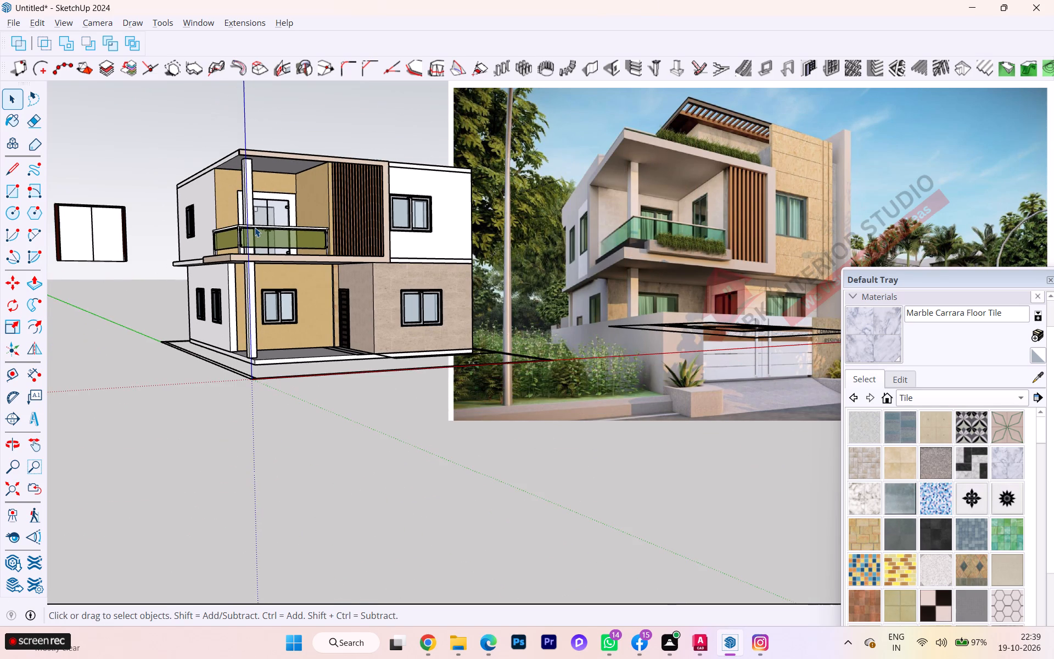
middle_click_drag(255, 227, 385, 305)
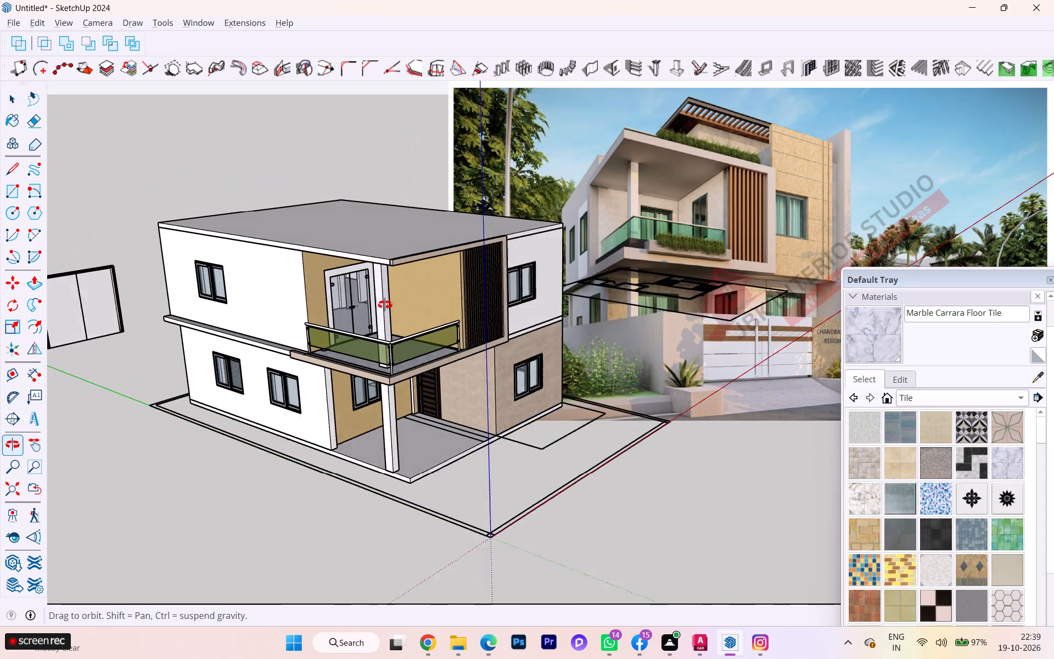
middle_click_drag(385, 305, 405, 314)
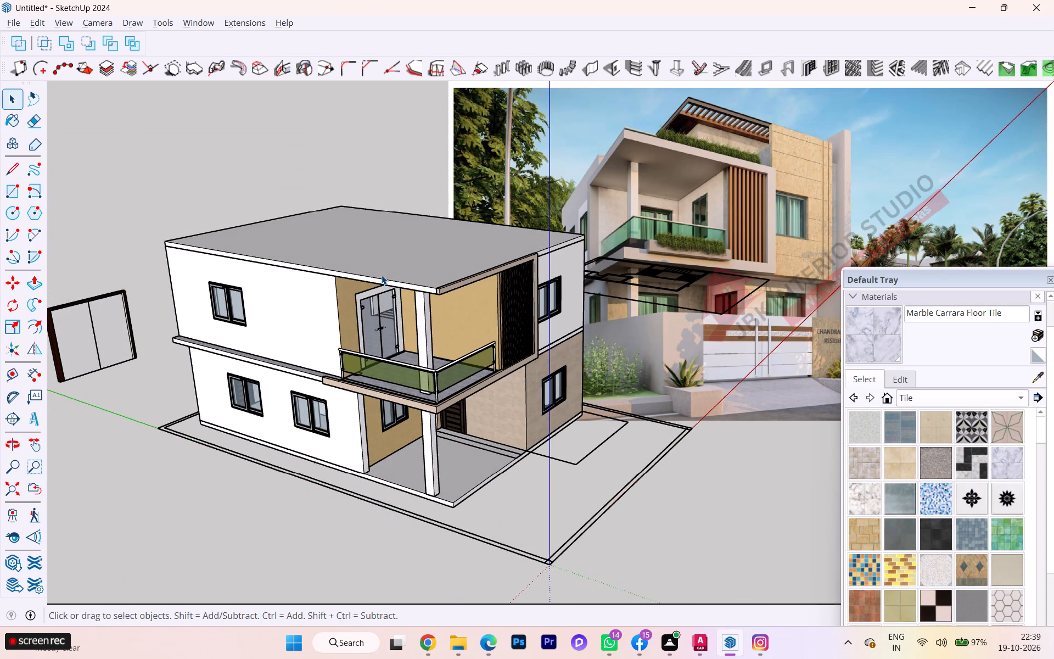
scroll(382, 275, "up", 12)
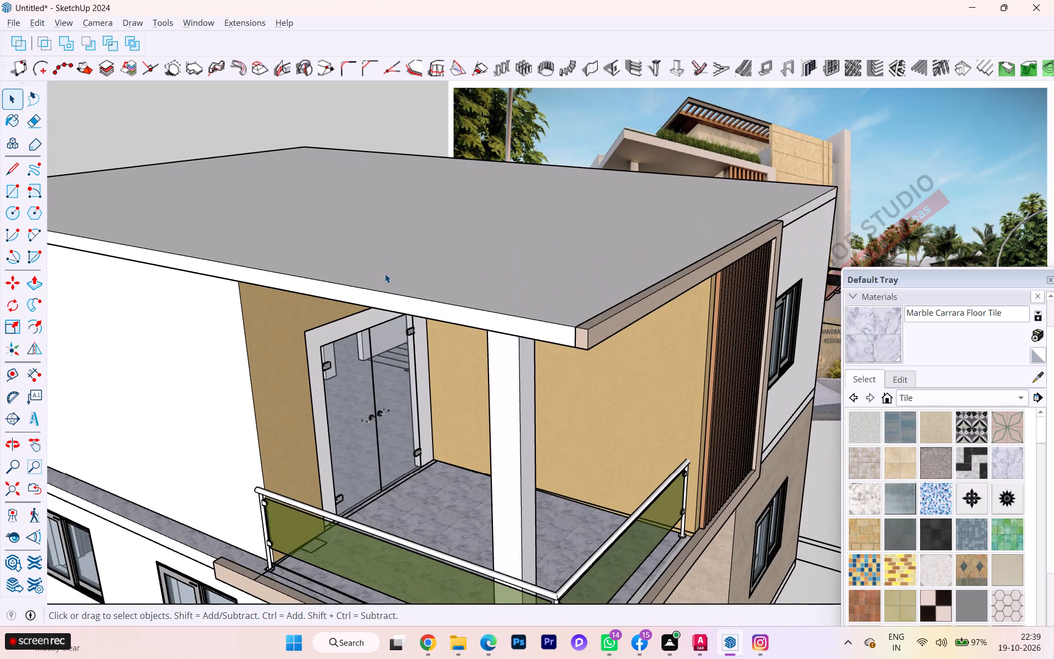
scroll(385, 273, "down", 5)
scroll(441, 283, "down", 1)
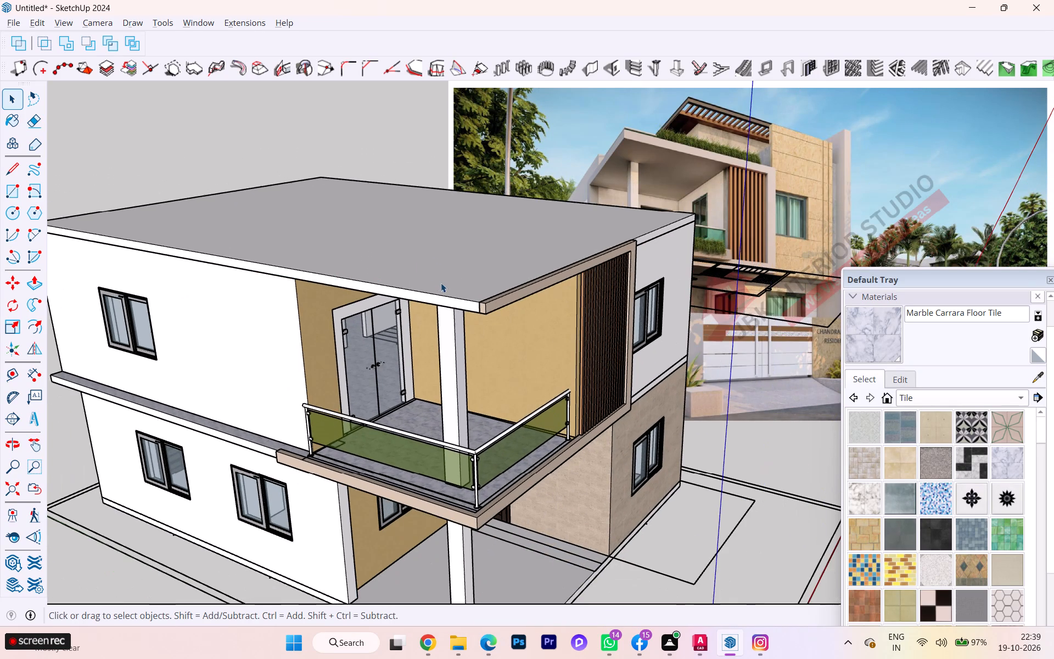
middle_click_drag(443, 293, 511, 297)
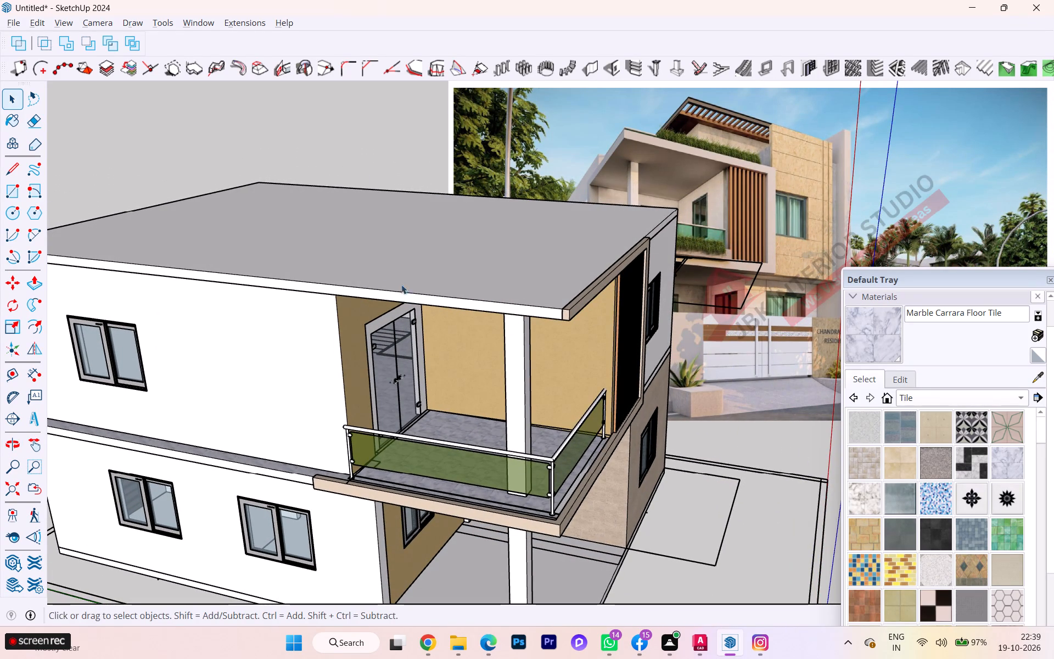
scroll(304, 284, "down", 3)
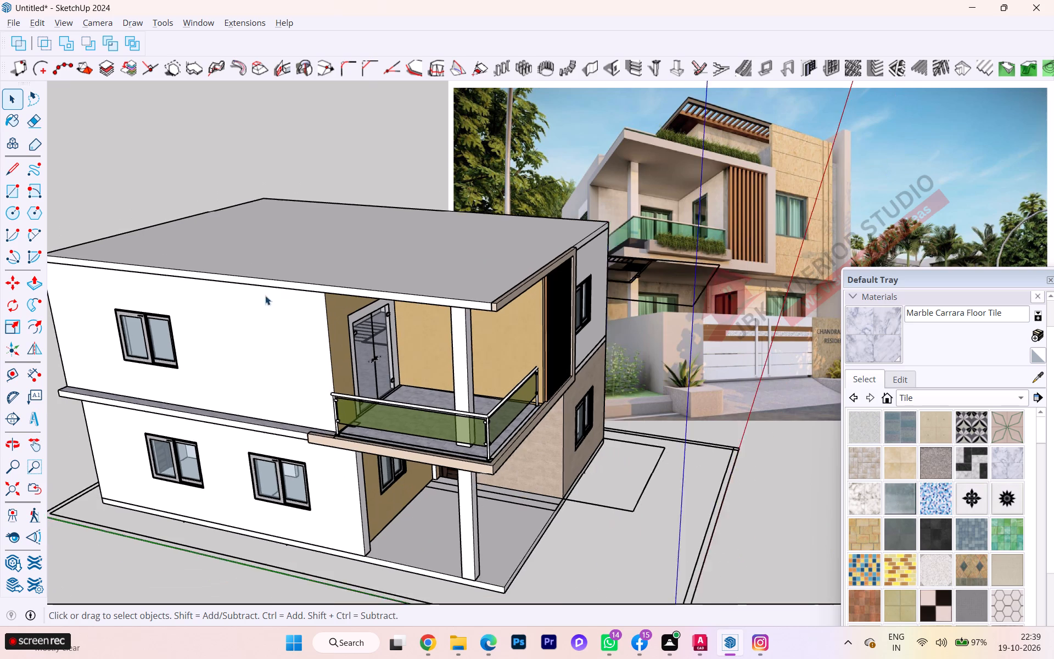
scroll(265, 295, "down", 3)
scroll(247, 308, "up", 3)
scroll(245, 308, "down", 2)
scroll(110, 328, "down", 4)
Draw a rectangle over the long side wall facing the open area on the stair floor plan beside the house, from outer to inner corner.
middle_click_drag(284, 450, 0, 460)
scroll(133, 440, "down", 1)
scroll(133, 440, "up", 1)
scroll(133, 440, "down", 7)
scroll(58, 453, "up", 1)
scroll(58, 453, "down", 7)
scroll(143, 435, "down", 1)
scroll(293, 412, "up", 3)
scroll(402, 336, "down", 1)
scroll(402, 336, "up", 3)
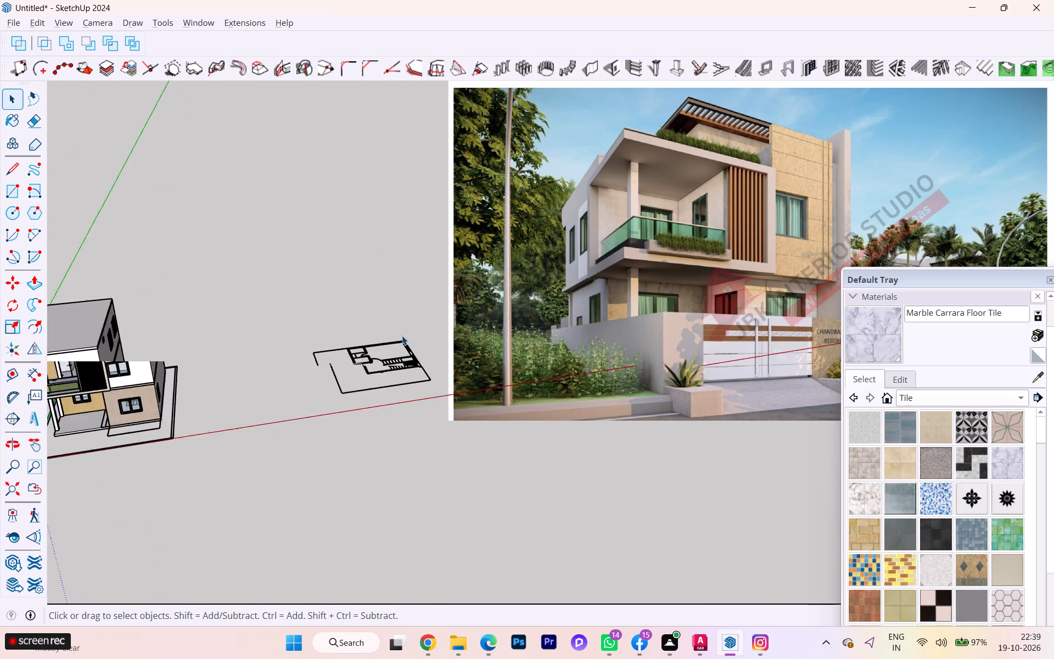
scroll(402, 336, "up", 5)
scroll(410, 328, "down", 2)
scroll(410, 328, "up", 8)
scroll(368, 369, "down", 5)
scroll(368, 369, "up", 1)
middle_click_drag(321, 396, 282, 471)
scroll(302, 425, "down", 1)
scroll(315, 378, "up", 3)
scroll(320, 364, "down", 1)
scroll(323, 360, "up", 1)
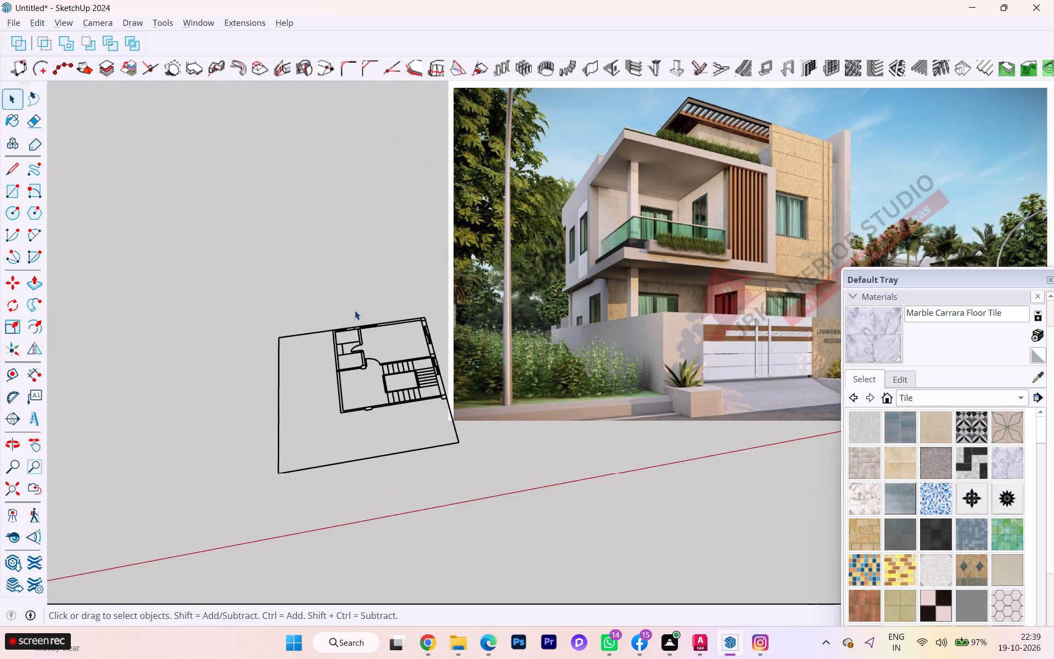
scroll(355, 310, "down", 1)
scroll(355, 310, "up", 1)
scroll(355, 310, "down", 1)
scroll(355, 310, "up", 6)
scroll(334, 337, "down", 2)
scroll(334, 337, "up", 5)
scroll(334, 337, "down", 1)
scroll(334, 337, "up", 1)
scroll(334, 337, "down", 1)
scroll(334, 337, "up", 4)
scroll(334, 337, "down", 1)
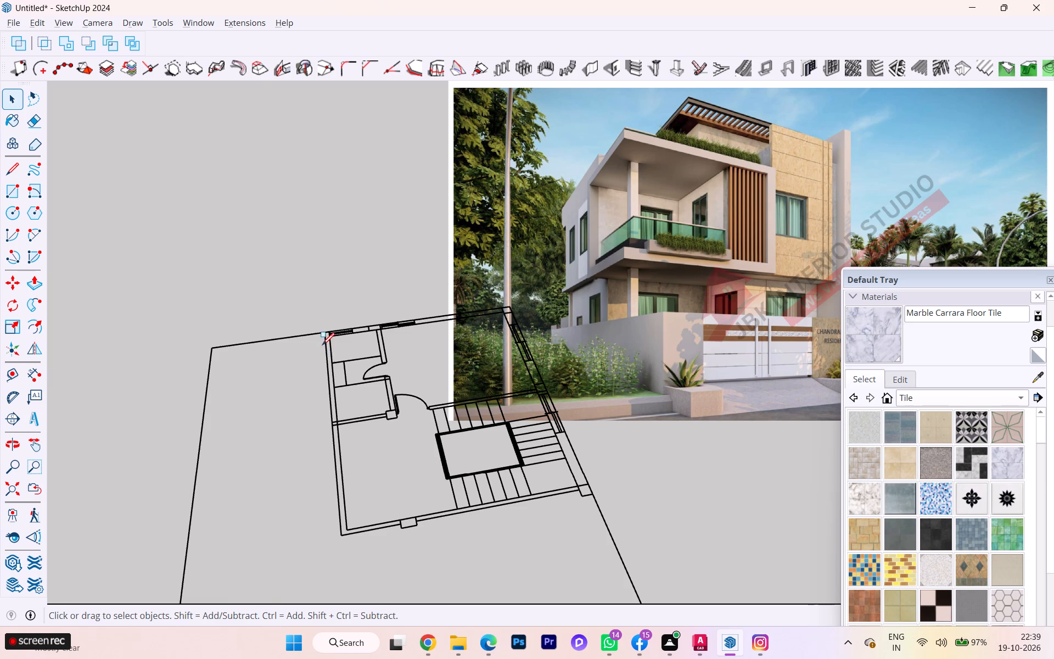
key("r")
scroll(317, 335, "up", 7)
scroll(317, 334, "down", 2)
scroll(317, 334, "up", 5)
left_click(335, 329)
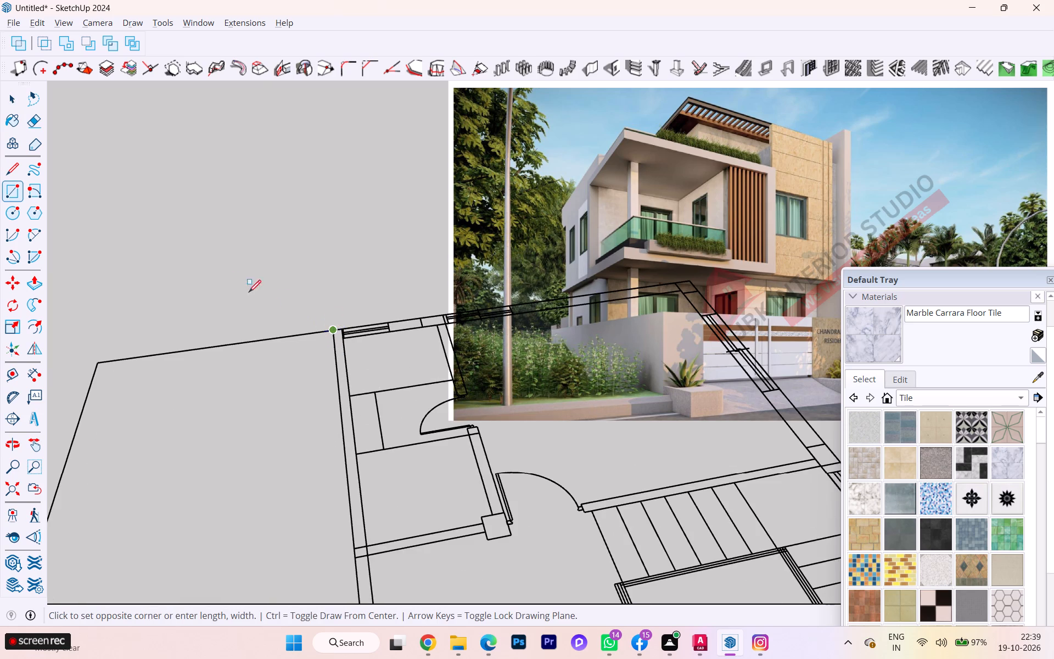
scroll(234, 288, "down", 3)
scroll(233, 289, "up", 1)
scroll(233, 290, "down", 4)
scroll(232, 294, "up", 2)
scroll(232, 311, "down", 2)
scroll(232, 311, "up", 2)
scroll(232, 311, "down", 3)
scroll(232, 311, "up", 1)
scroll(232, 312, "down", 6)
scroll(266, 378, "up", 2)
scroll(266, 378, "down", 1)
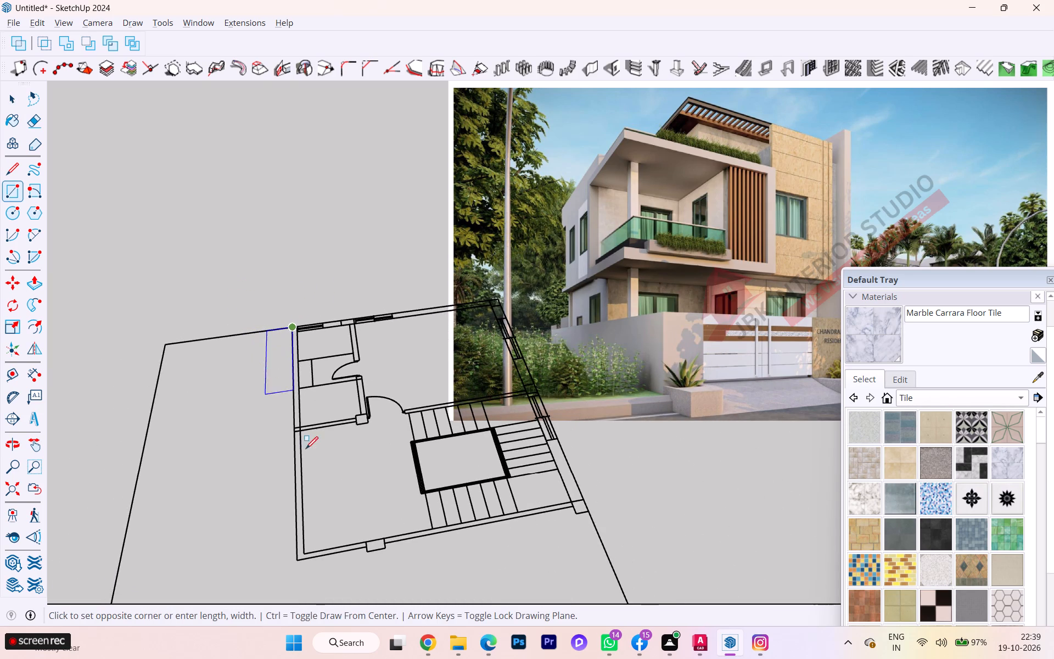
scroll(316, 555, "up", 8)
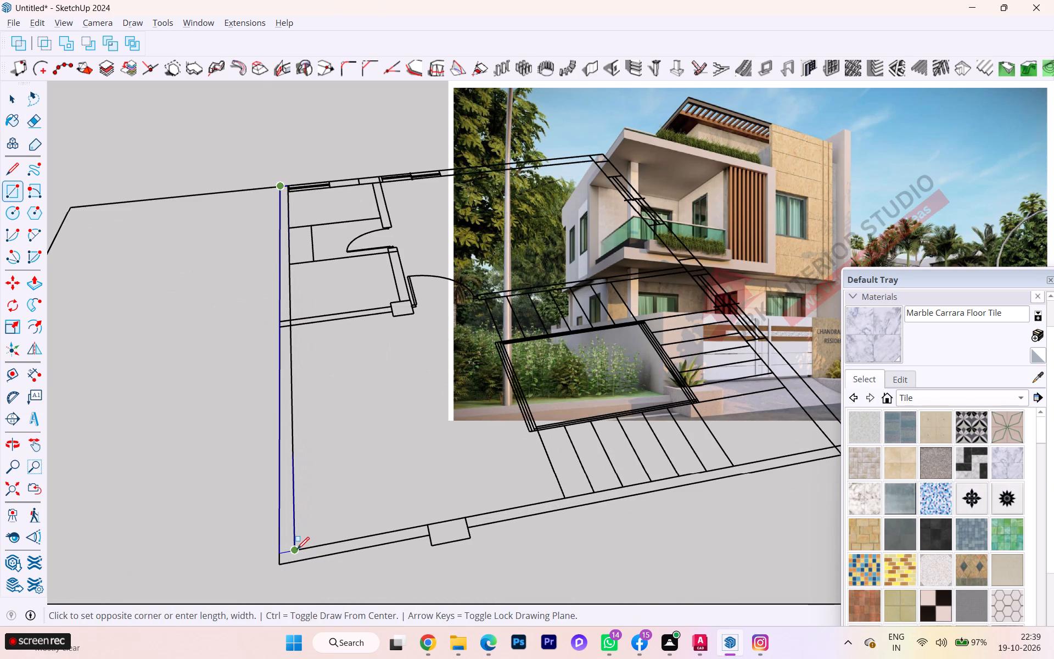
left_click(297, 549)
scroll(284, 496, "down", 8)
scroll(148, 473, "down", 1)
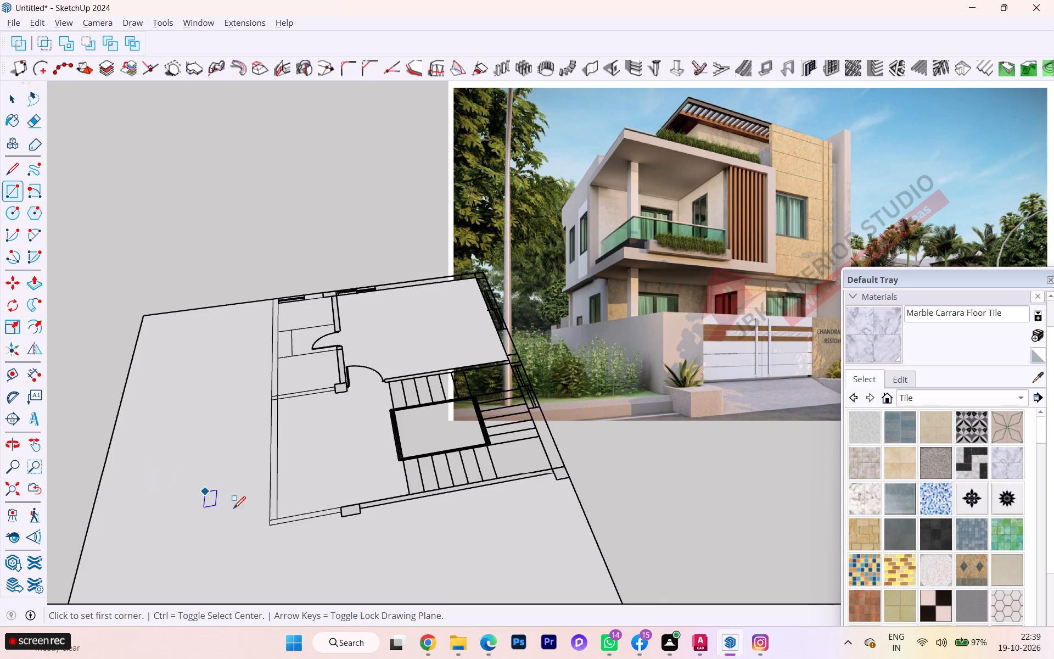
Draw a rectangle over the stair-side outer wall, from the plan's outer corner to the corner column at the wall's far end.
scroll(249, 515, "up", 8)
left_click(278, 523)
scroll(288, 523, "down", 3)
scroll(267, 523, "up", 1)
scroll(263, 523, "down", 3)
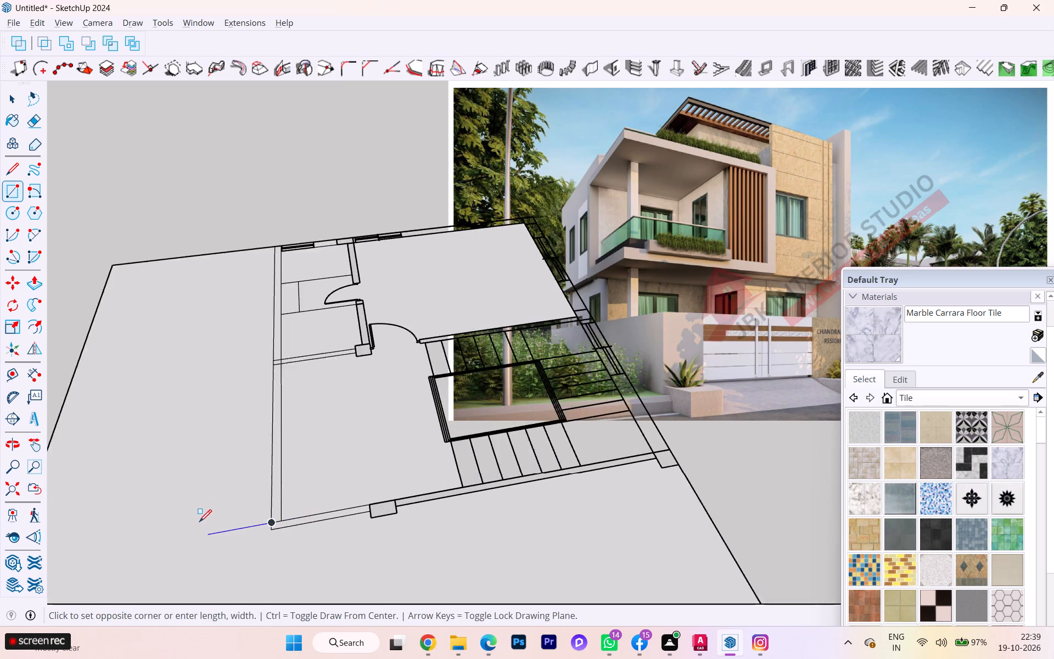
scroll(199, 522, "down", 2)
scroll(199, 522, "up", 2)
scroll(199, 522, "down", 1)
scroll(570, 468, "up", 5)
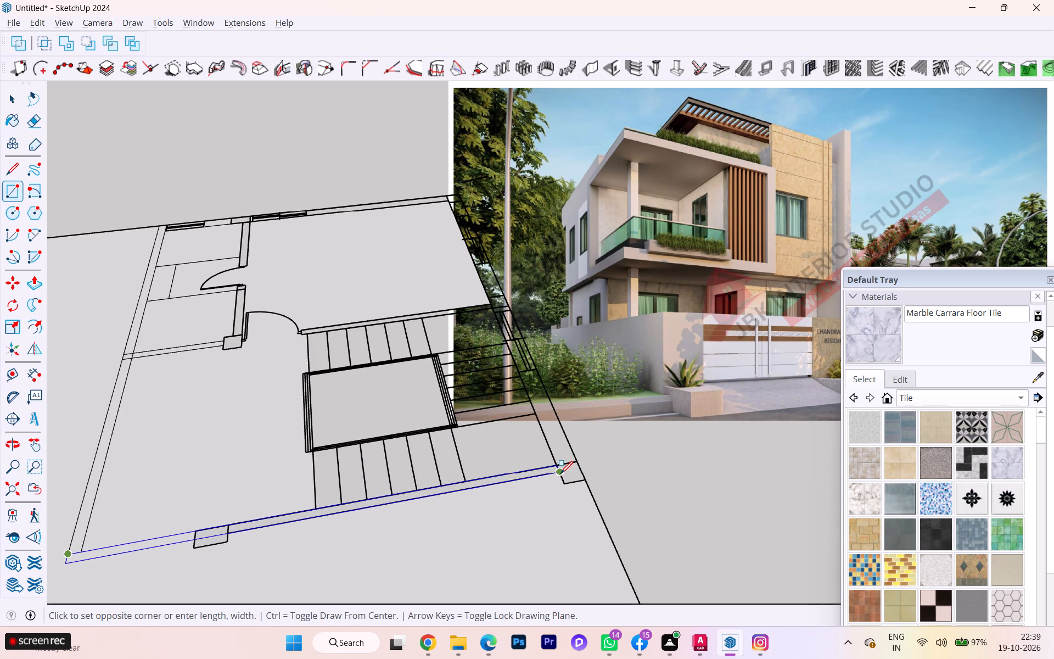
left_click(560, 473)
Delete the faces filling the large room, the open area outside the plan, and the small rooms with their door area.
key("space")
left_click(287, 503)
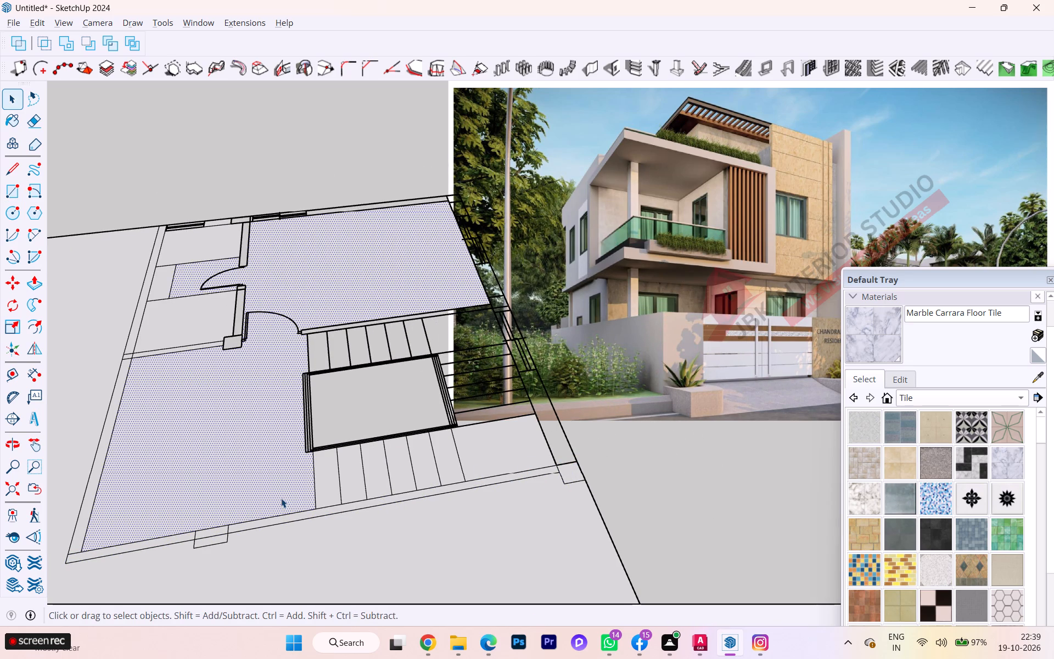
key("Delete")
left_click(81, 387)
key("Delete")
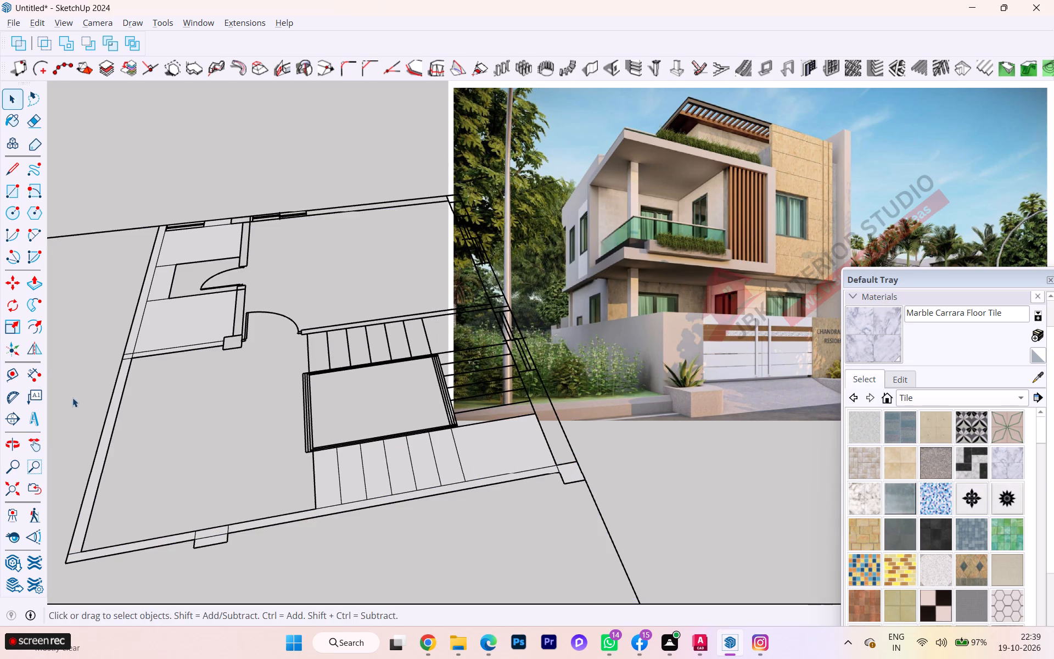
scroll(81, 411, "down", 3)
left_click(166, 337)
key("Delete")
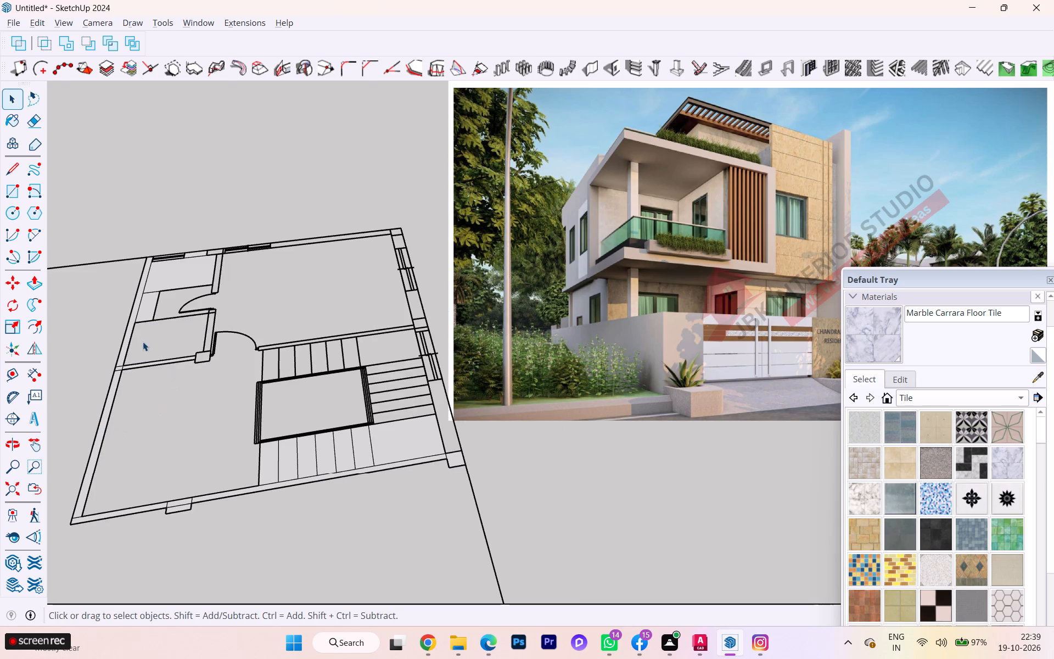
left_click(170, 278)
key("Delete")
scroll(151, 310, "up", 3)
left_click(151, 310)
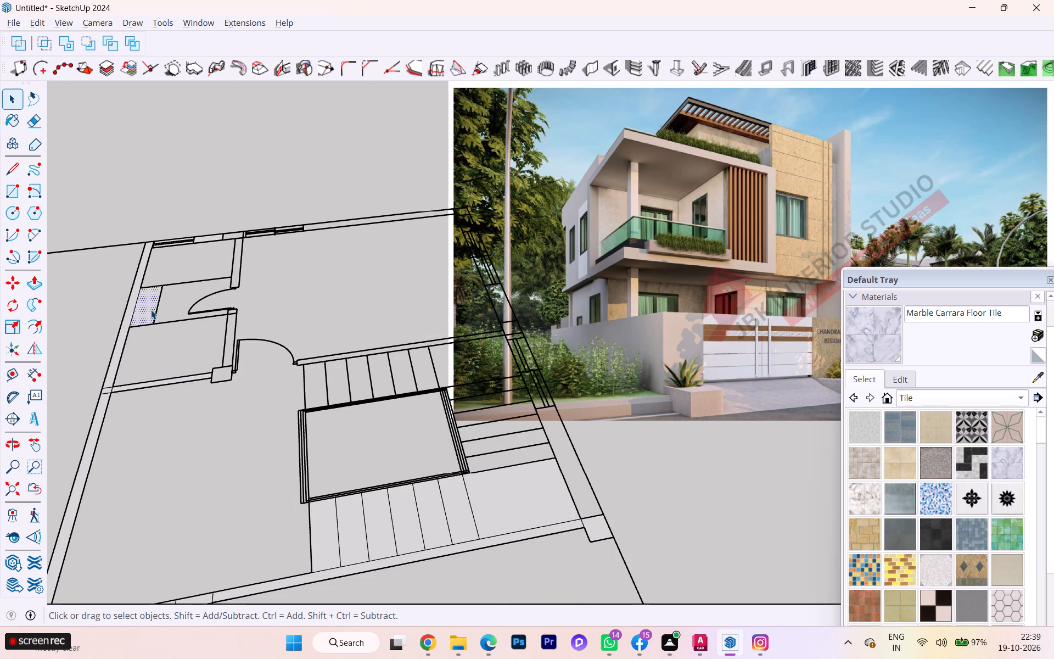
key("Delete")
Delete the tread faces of the stair flight along the newly traced wall together with its corner landing face.
scroll(194, 276, "down", 1)
scroll(194, 276, "up", 1)
scroll(193, 277, "down", 4)
scroll(109, 352, "up", 2)
scroll(109, 352, "down", 1)
scroll(109, 352, "up", 2)
scroll(109, 352, "down", 2)
scroll(111, 354, "up", 1)
scroll(111, 354, "down", 5)
scroll(236, 294, "up", 1)
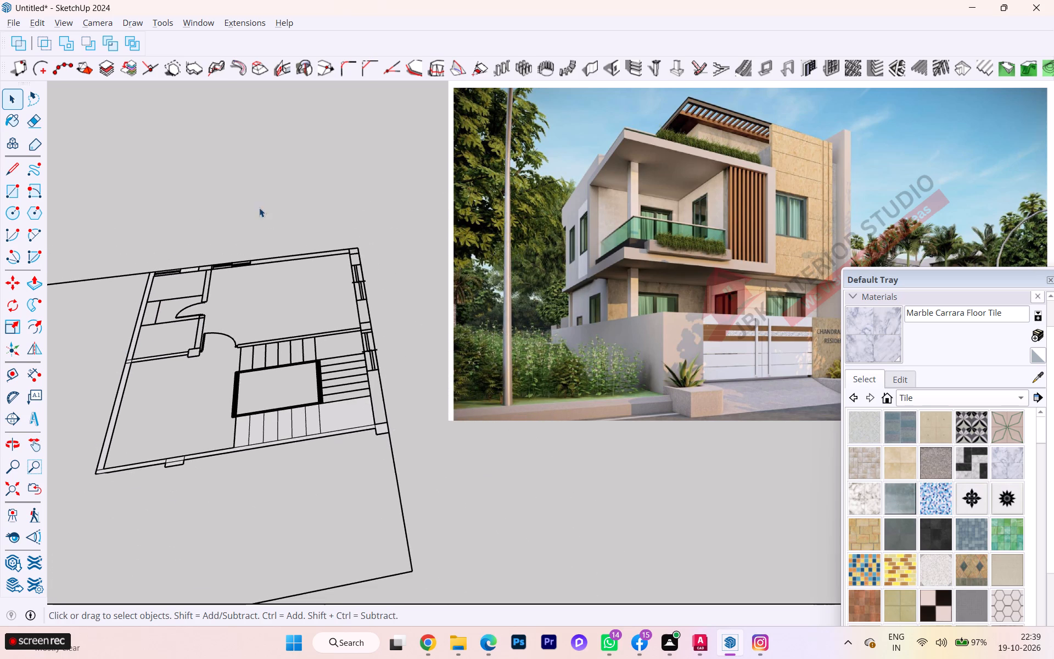
middle_click_drag(274, 272, 308, 415)
scroll(290, 339, "down", 1)
scroll(305, 444, "up", 2)
scroll(308, 445, "down", 1)
scroll(308, 445, "up", 1)
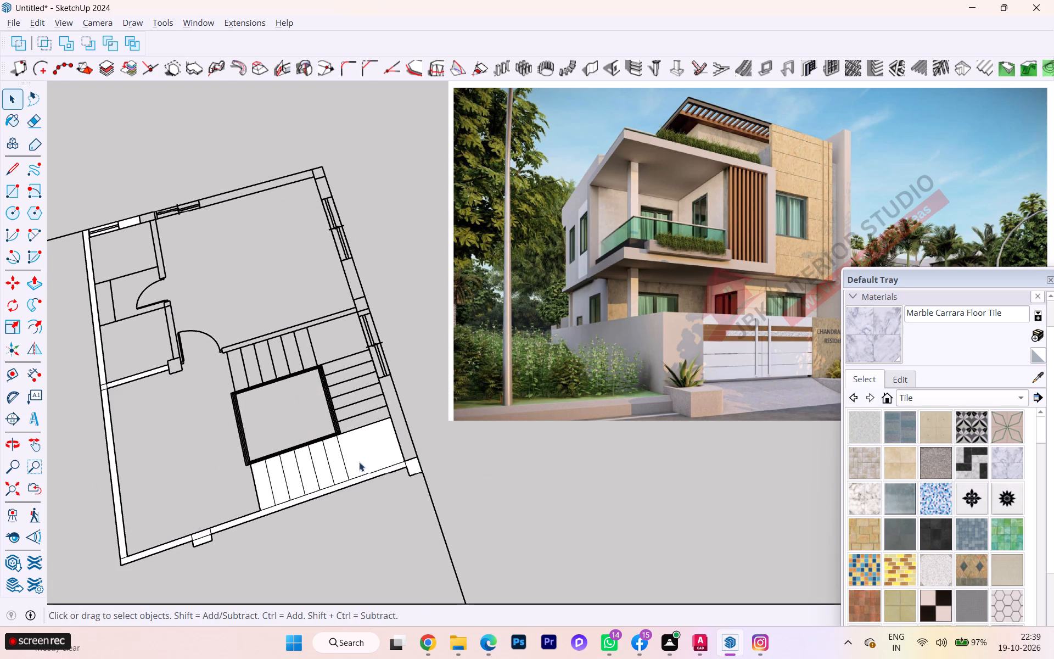
left_click(369, 453, "ctrl")
left_click(334, 467, "ctrl")
left_click(322, 470, "ctrl")
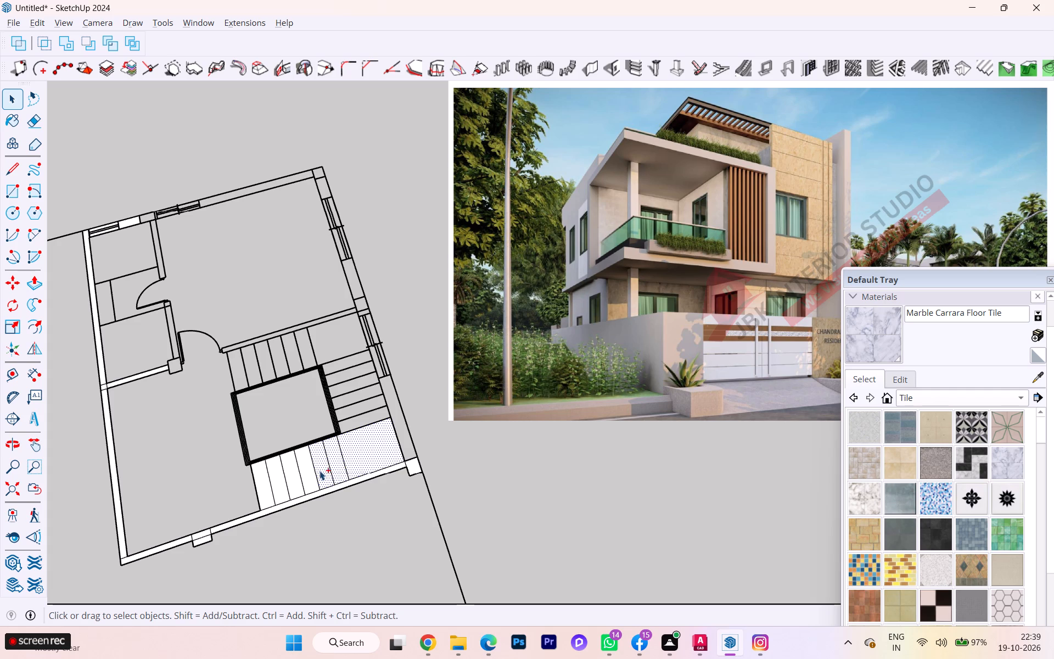
left_click(308, 474, "ctrl")
left_click(288, 477, "ctrl")
left_click(274, 479, "ctrl")
left_click(253, 483, "ctrl")
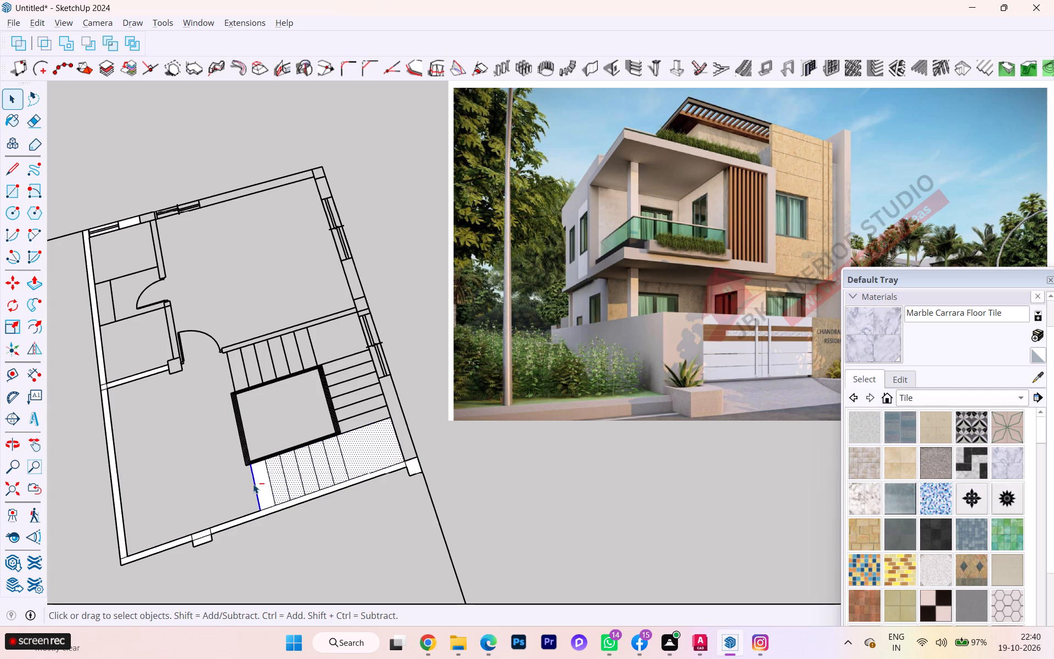
left_click(253, 484, "ctrl+shift")
left_click(259, 481, "ctrl")
key("Delete")
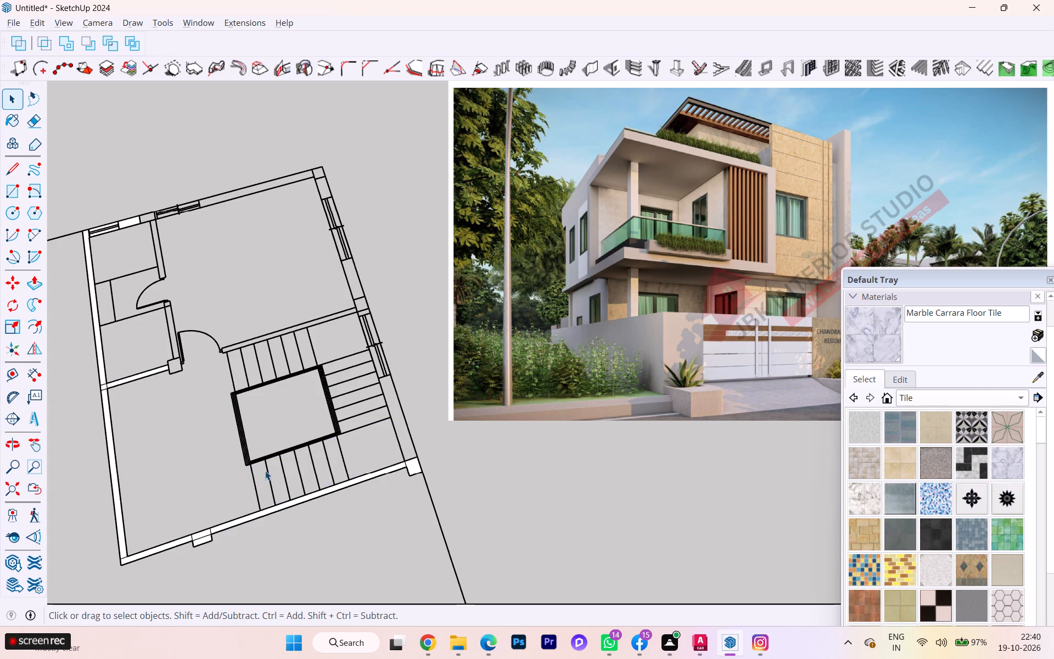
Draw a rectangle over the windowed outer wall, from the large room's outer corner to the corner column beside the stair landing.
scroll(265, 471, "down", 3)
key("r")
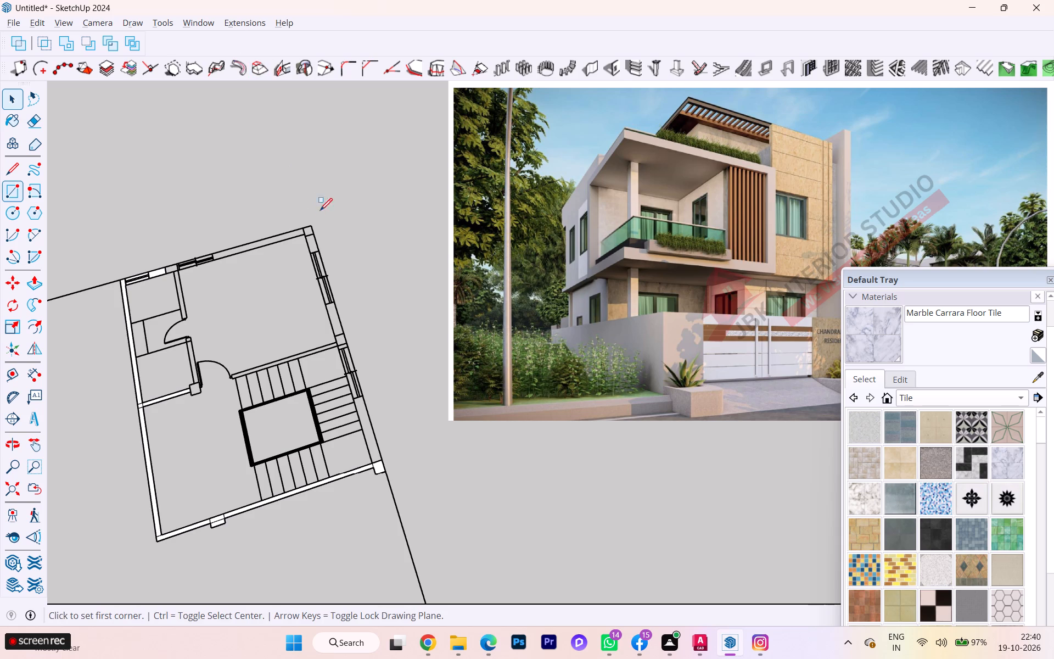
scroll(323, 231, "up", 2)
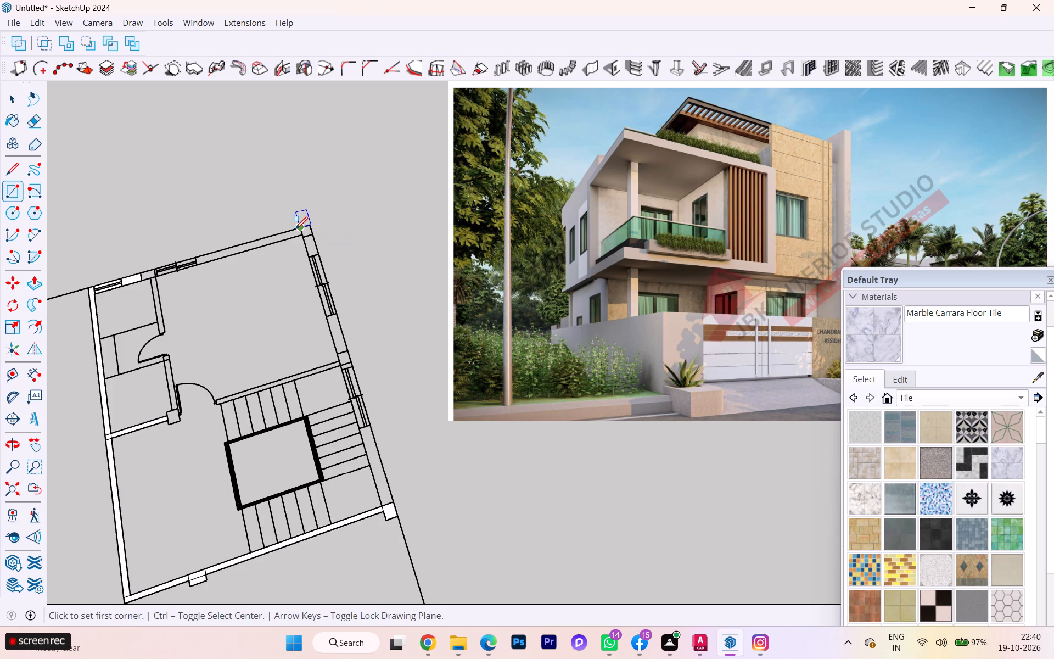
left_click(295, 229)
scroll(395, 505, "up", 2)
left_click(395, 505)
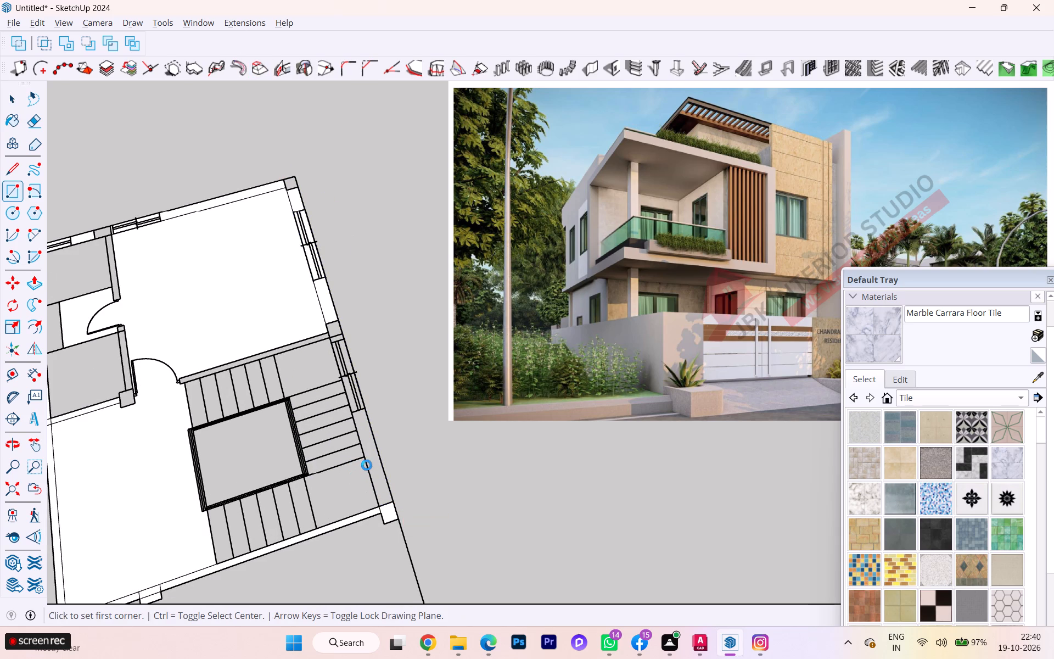
Examine the line endpoints where the windowed outer wall meets the partition between the large room and the stairs.
key("space")
key("r")
scroll(328, 339, "up", 3)
scroll(329, 325, "down", 2)
scroll(329, 325, "up", 10)
scroll(328, 321, "down", 4)
scroll(328, 321, "up", 1)
scroll(328, 321, "down", 1)
scroll(328, 321, "up", 1)
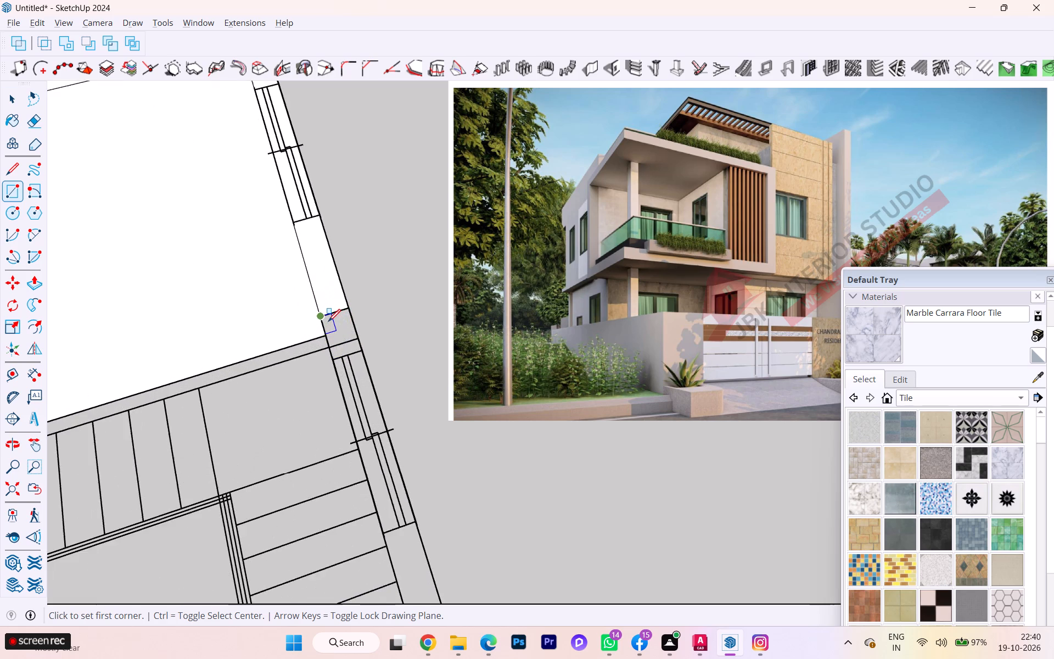
scroll(328, 321, "up", 3)
scroll(328, 321, "down", 1)
scroll(328, 321, "up", 4)
scroll(323, 314, "down", 1)
scroll(323, 314, "up", 13)
scroll(323, 314, "down", 2)
scroll(323, 314, "up", 6)
scroll(323, 314, "down", 1)
scroll(323, 314, "up", 1)
scroll(323, 314, "down", 1)
scroll(323, 314, "up", 9)
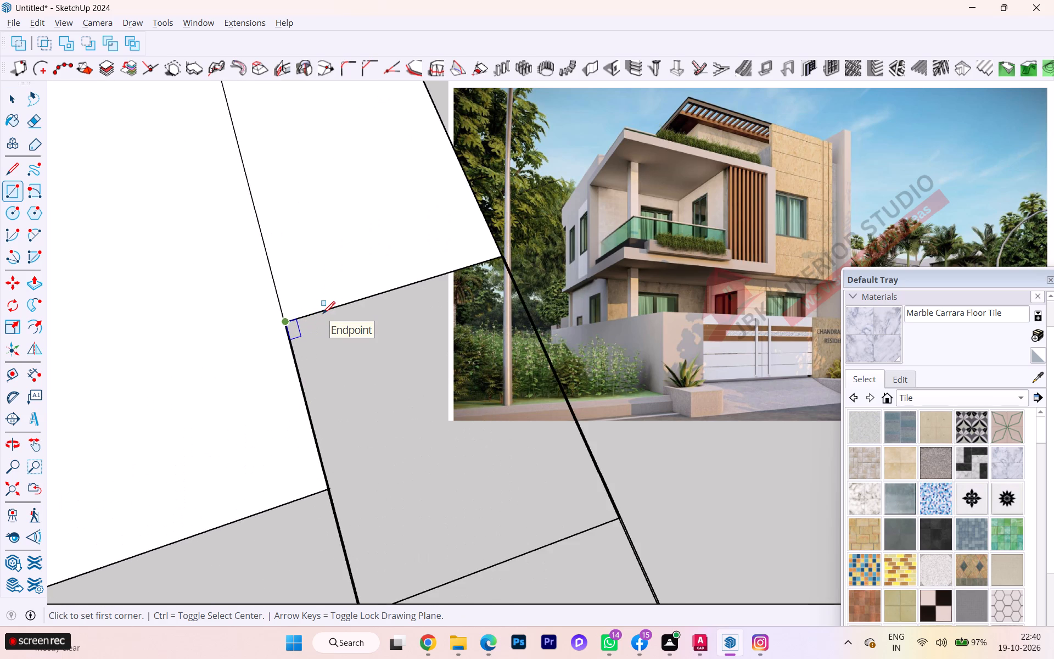
scroll(323, 314, "up", 2)
scroll(323, 314, "down", 3)
scroll(323, 314, "up", 8)
scroll(281, 303, "down", 4)
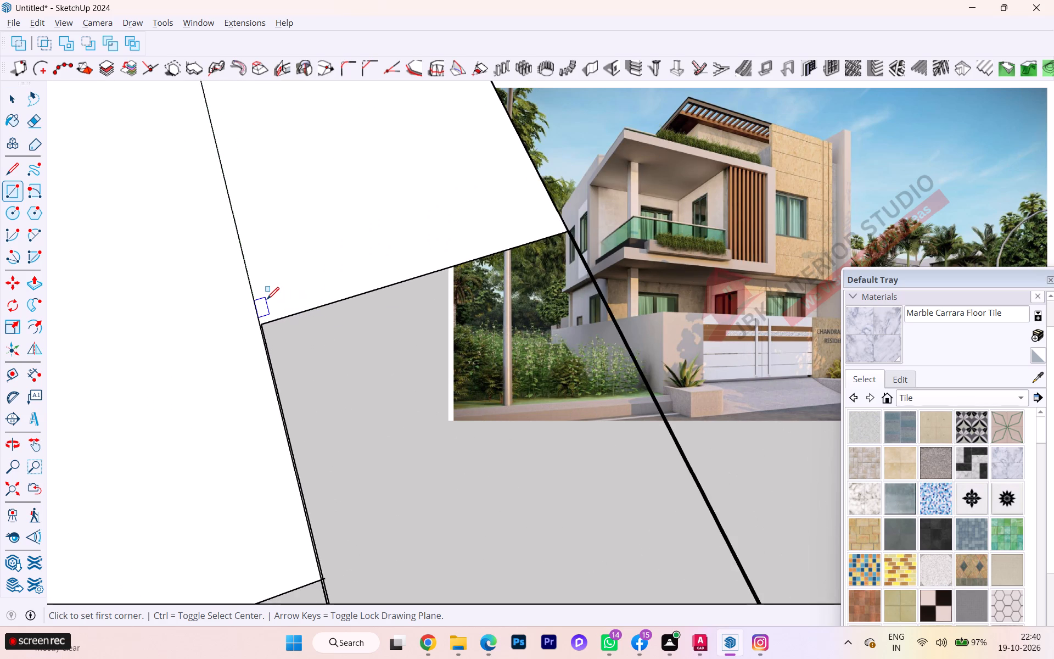
scroll(267, 299, "down", 7)
scroll(272, 295, "up", 3)
scroll(273, 294, "down", 1)
scroll(273, 294, "up", 1)
scroll(282, 282, "down", 3)
scroll(282, 282, "up", 4)
scroll(282, 282, "down", 10)
scroll(297, 286, "up", 2)
scroll(299, 287, "down", 1)
scroll(299, 288, "up", 1)
scroll(341, 312, "down", 5)
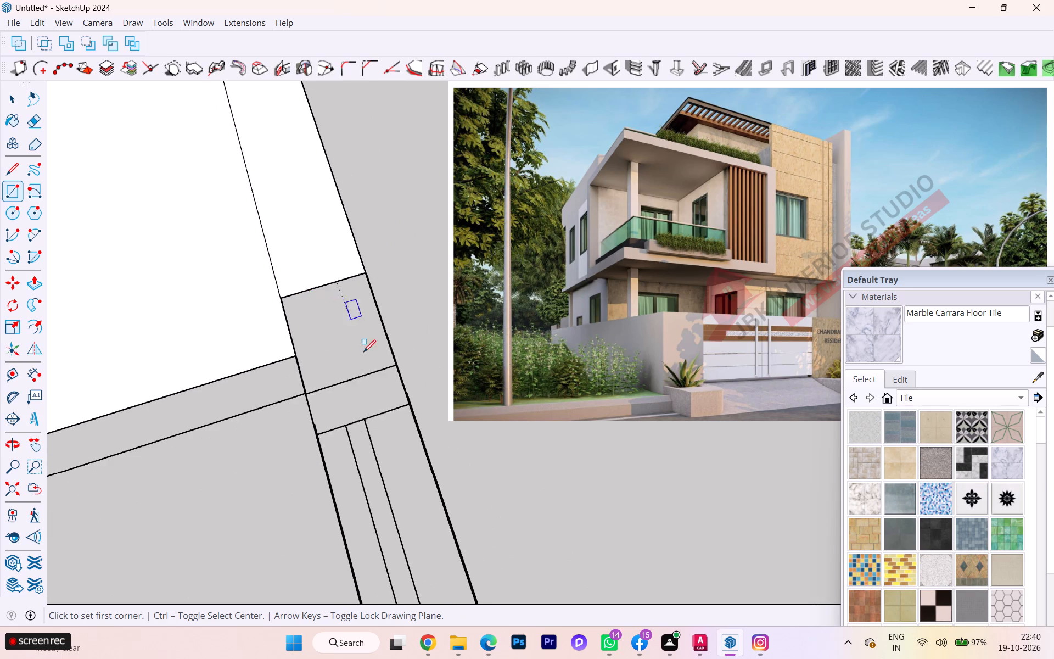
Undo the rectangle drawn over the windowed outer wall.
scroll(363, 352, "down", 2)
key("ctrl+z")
Examine the lines crossing the windowed outer wall around its junction with the stair partition for misaligned edges.
key("space")
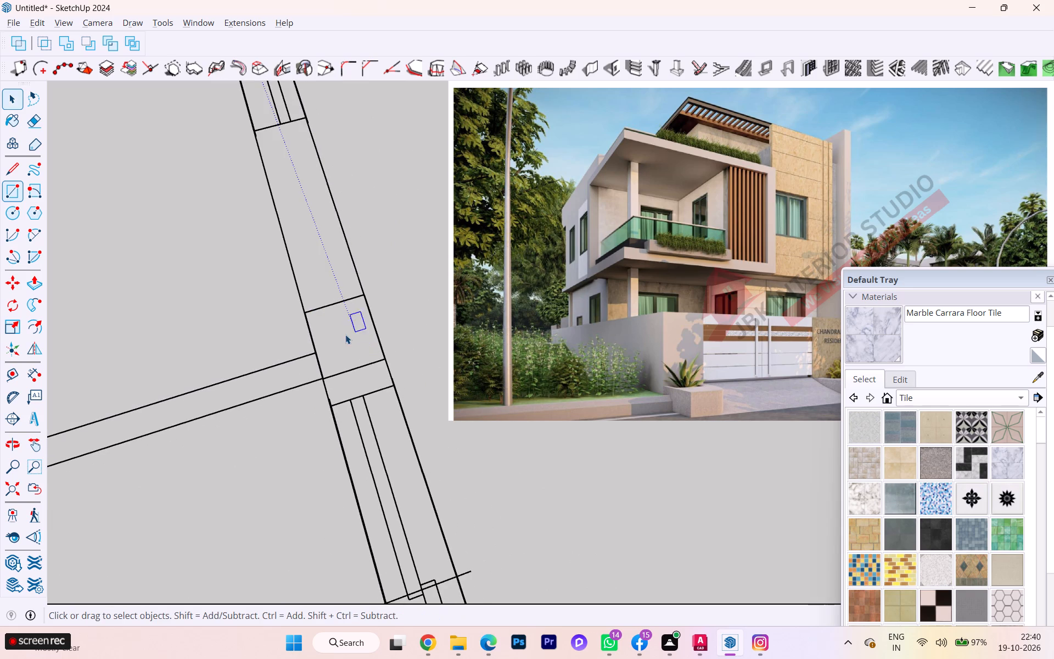
left_click(345, 304)
left_click(345, 304)
scroll(345, 304, "up", 1)
scroll(345, 304, "down", 2)
scroll(345, 304, "up", 4)
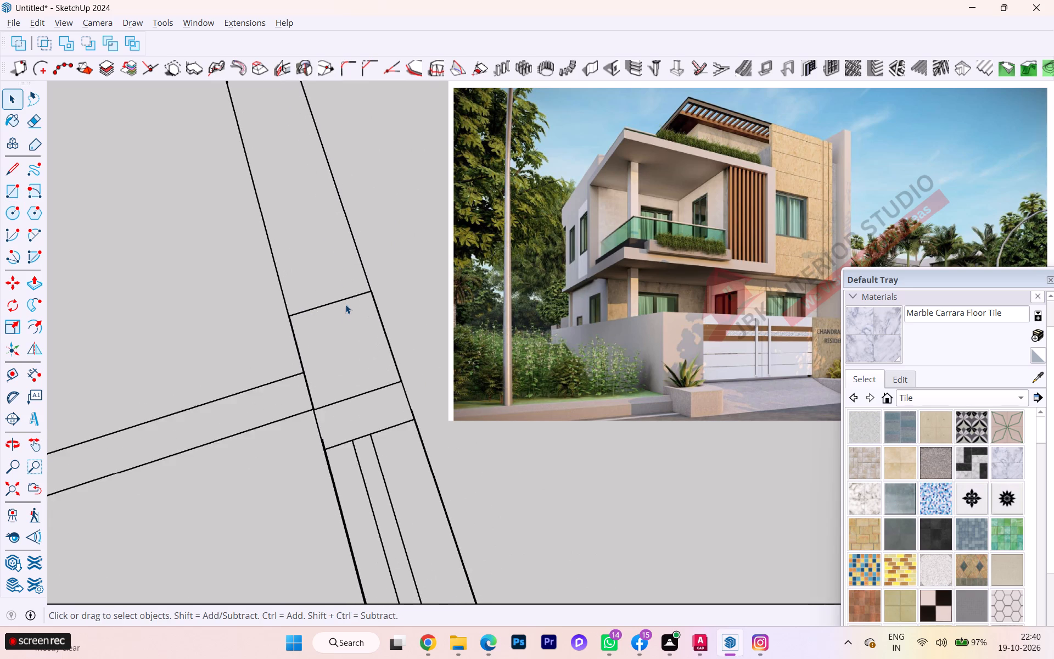
scroll(345, 304, "up", 2)
scroll(345, 304, "down", 2)
scroll(345, 304, "up", 2)
scroll(394, 415, "up", 2)
scroll(396, 418, "down", 2)
scroll(396, 419, "up", 11)
scroll(422, 426, "down", 1)
scroll(428, 413, "up", 5)
scroll(480, 383, "up", 1)
scroll(480, 383, "down", 1)
scroll(480, 383, "up", 1)
scroll(426, 387, "down", 4)
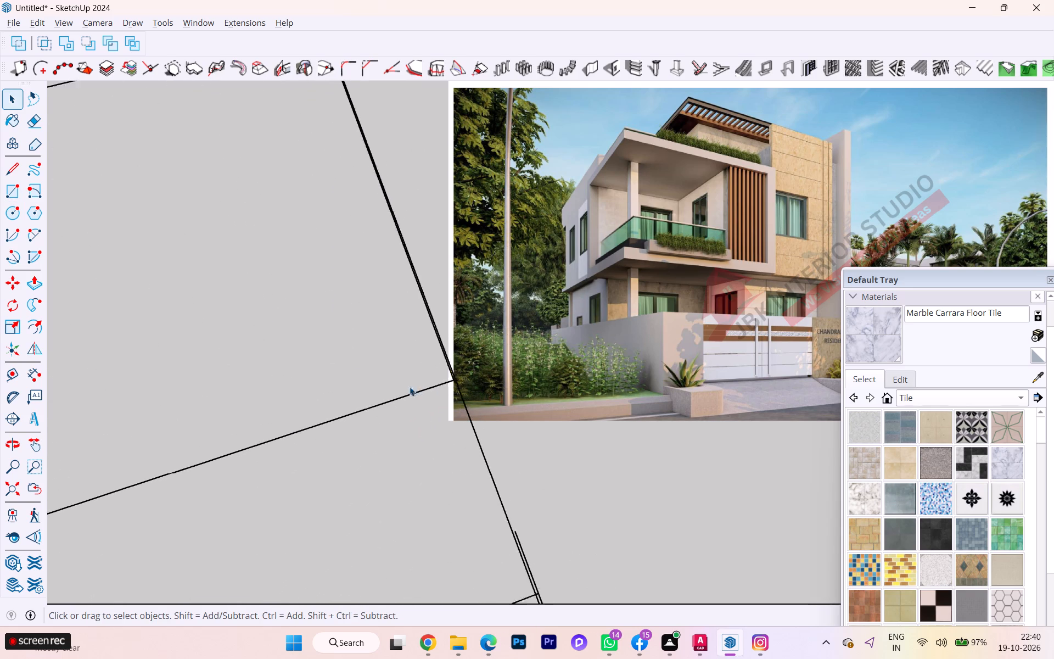
scroll(410, 387, "down", 2)
scroll(294, 332, "down", 2)
scroll(294, 332, "up", 2)
scroll(294, 332, "down", 3)
scroll(272, 328, "up", 2)
scroll(272, 328, "down", 7)
scroll(272, 328, "up", 1)
scroll(272, 328, "down", 1)
scroll(390, 455, "down", 3)
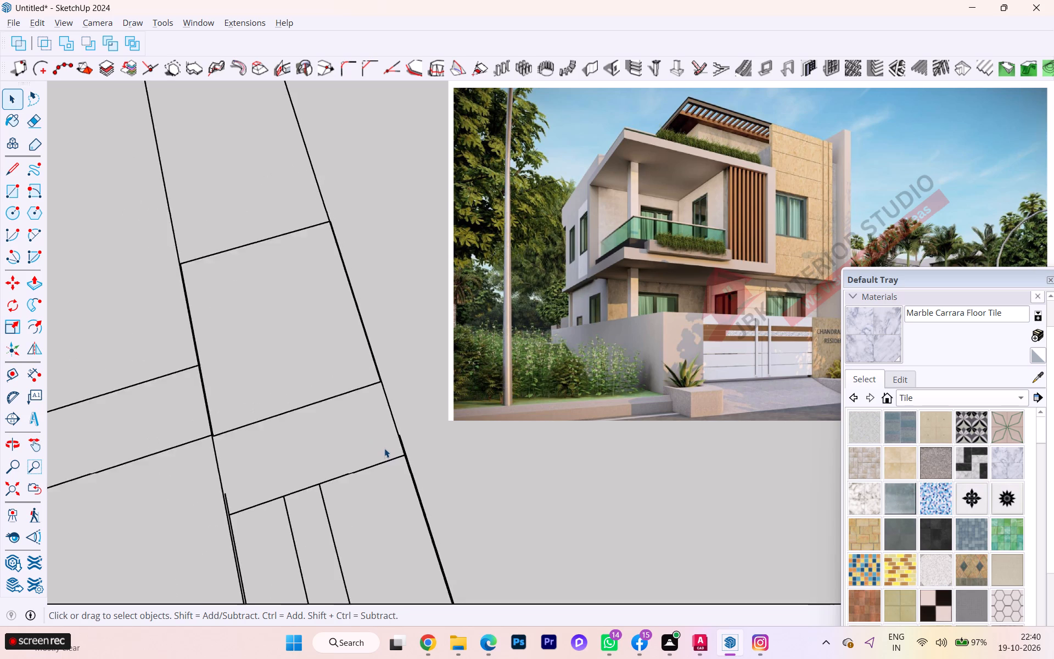
scroll(380, 446, "down", 3)
scroll(213, 345, "down", 1)
scroll(213, 345, "up", 1)
scroll(213, 345, "down", 1)
scroll(213, 345, "up", 6)
scroll(213, 345, "down", 4)
scroll(231, 335, "up", 2)
scroll(233, 336, "down", 3)
scroll(288, 467, "down", 4)
scroll(279, 442, "up", 1)
scroll(278, 440, "down", 1)
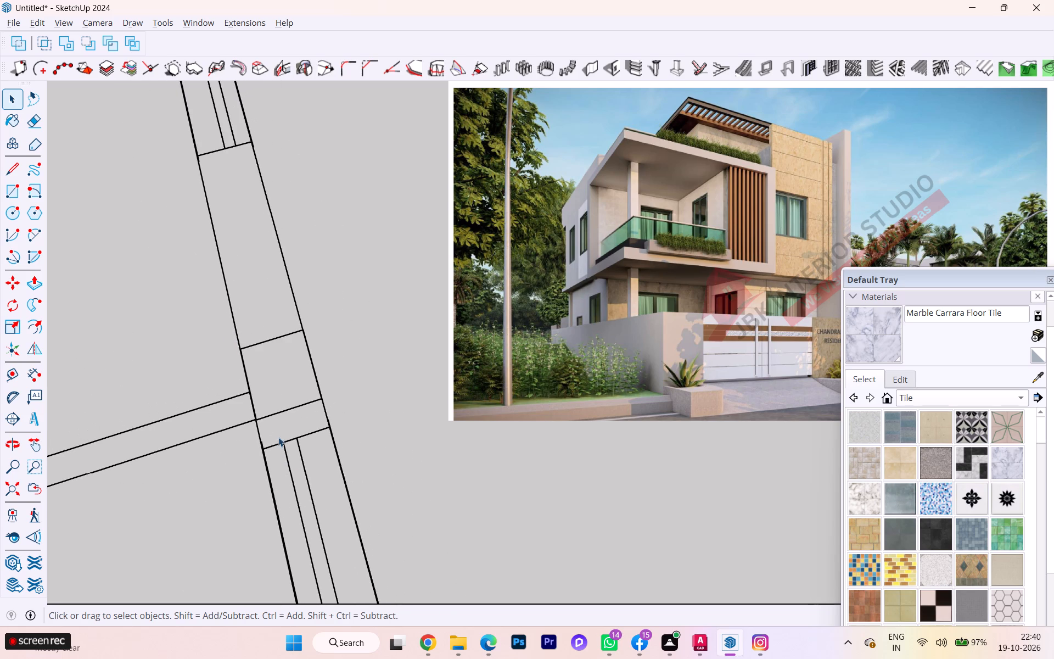
Delete the line crossing the windowed outer wall on the large room's side of the partition junction.
scroll(289, 398, "up", 1)
left_click(285, 329)
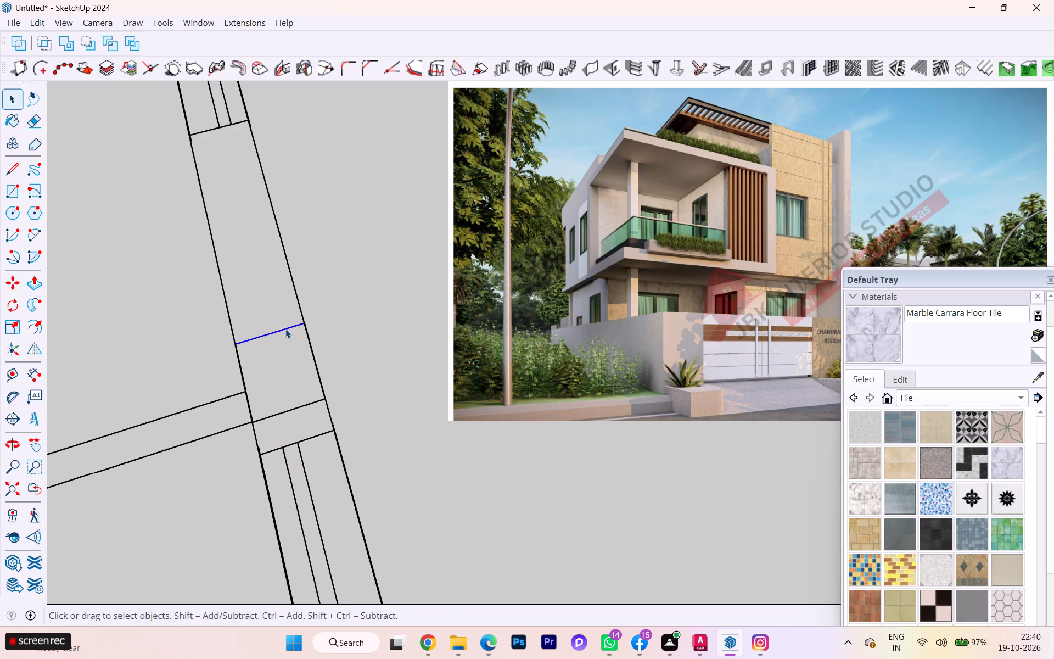
scroll(285, 329, "down", 11)
scroll(287, 335, "up", 2)
scroll(285, 361, "down", 4)
scroll(285, 373, "up", 3)
scroll(285, 373, "down", 1)
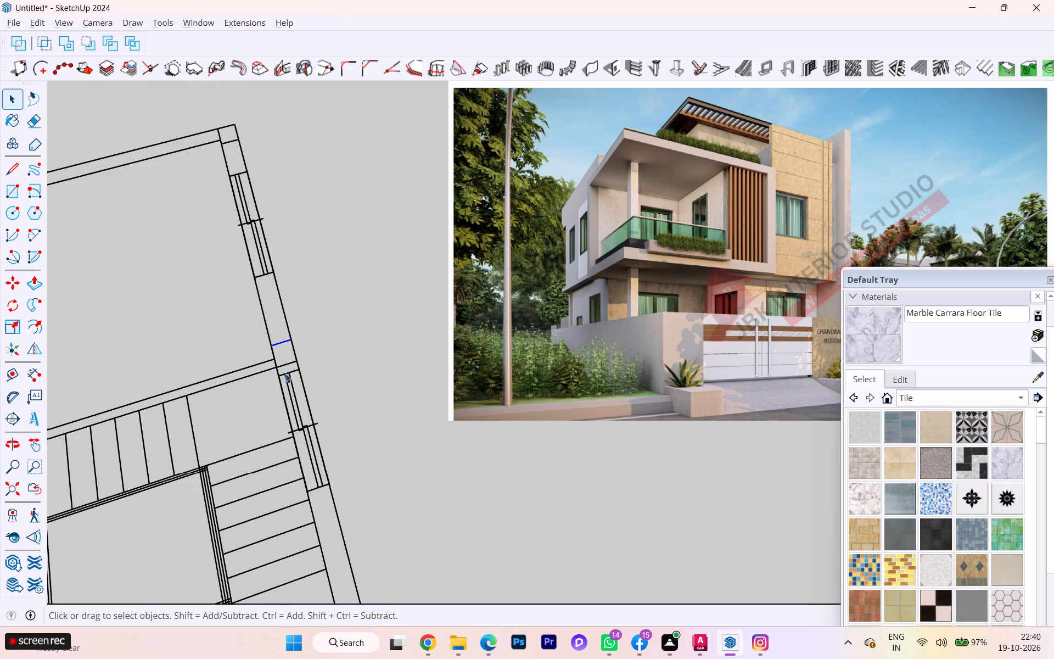
scroll(287, 379, "down", 3)
key("Delete")
scroll(288, 369, "up", 1)
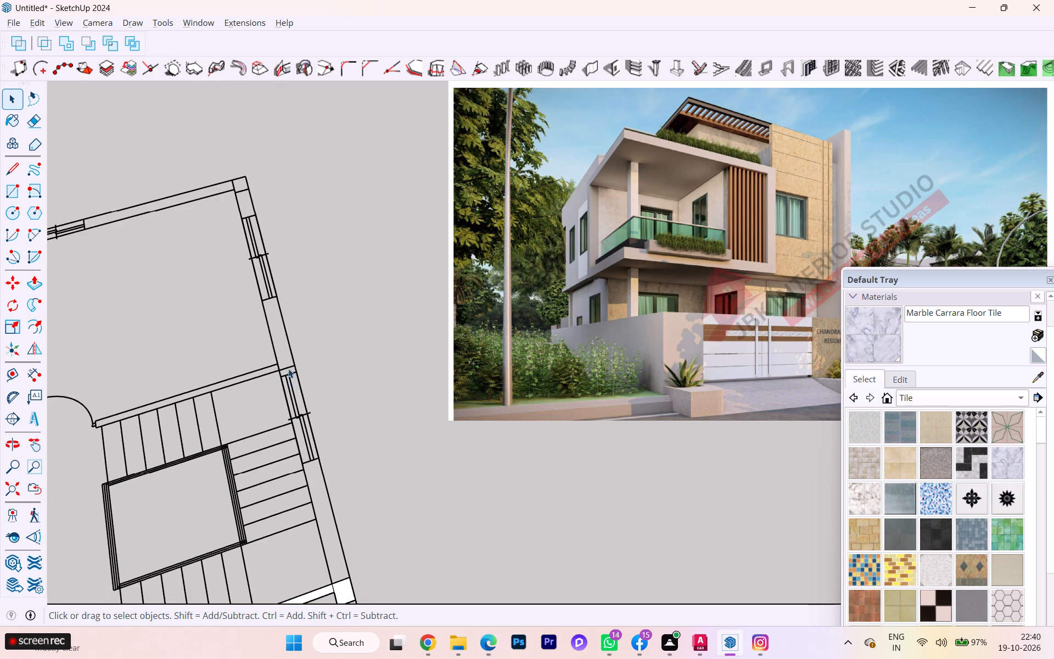
Delete the short line crossing the windowed wall at the large room's outer corner.
scroll(288, 368, "up", 2)
scroll(288, 359, "down", 2)
scroll(288, 359, "up", 5)
scroll(289, 354, "down", 1)
scroll(289, 354, "up", 1)
scroll(289, 354, "down", 3)
scroll(266, 224, "down", 1)
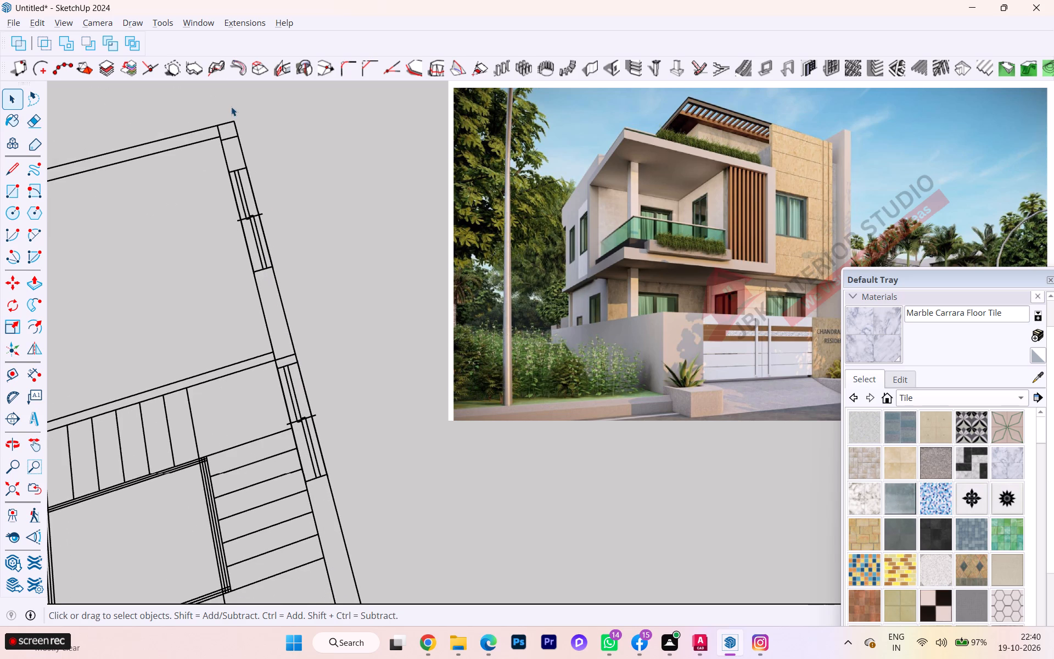
left_click(231, 137)
key("Delete")
scroll(226, 132, "up", 1)
scroll(226, 132, "down", 3)
scroll(226, 132, "up", 4)
scroll(226, 132, "down", 2)
scroll(226, 132, "up", 1)
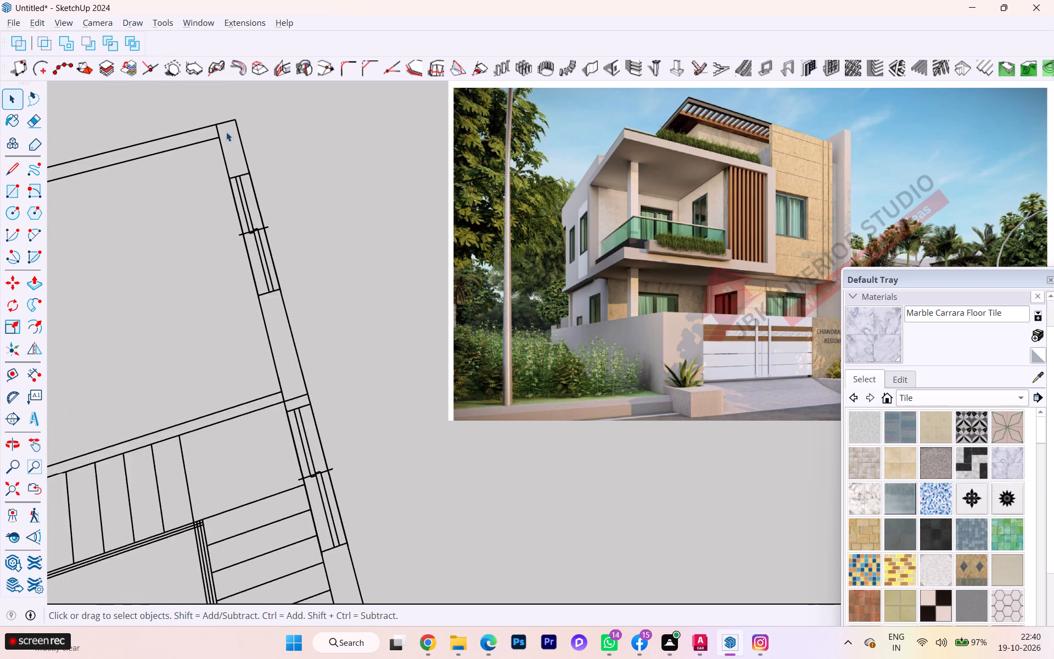
Examine the windowed outer wall between the large room's outer corner and its window for misaligned or overlapping edges.
scroll(226, 132, "up", 2)
scroll(224, 132, "down", 6)
scroll(224, 132, "up", 7)
scroll(220, 131, "down", 1)
scroll(220, 131, "up", 2)
scroll(220, 131, "down", 5)
scroll(220, 131, "up", 15)
scroll(215, 130, "down", 1)
scroll(215, 130, "up", 3)
scroll(215, 130, "down", 2)
scroll(215, 130, "up", 5)
scroll(215, 130, "down", 1)
scroll(215, 130, "up", 2)
scroll(215, 130, "down", 2)
scroll(215, 130, "up", 3)
scroll(215, 130, "down", 2)
scroll(215, 130, "up", 3)
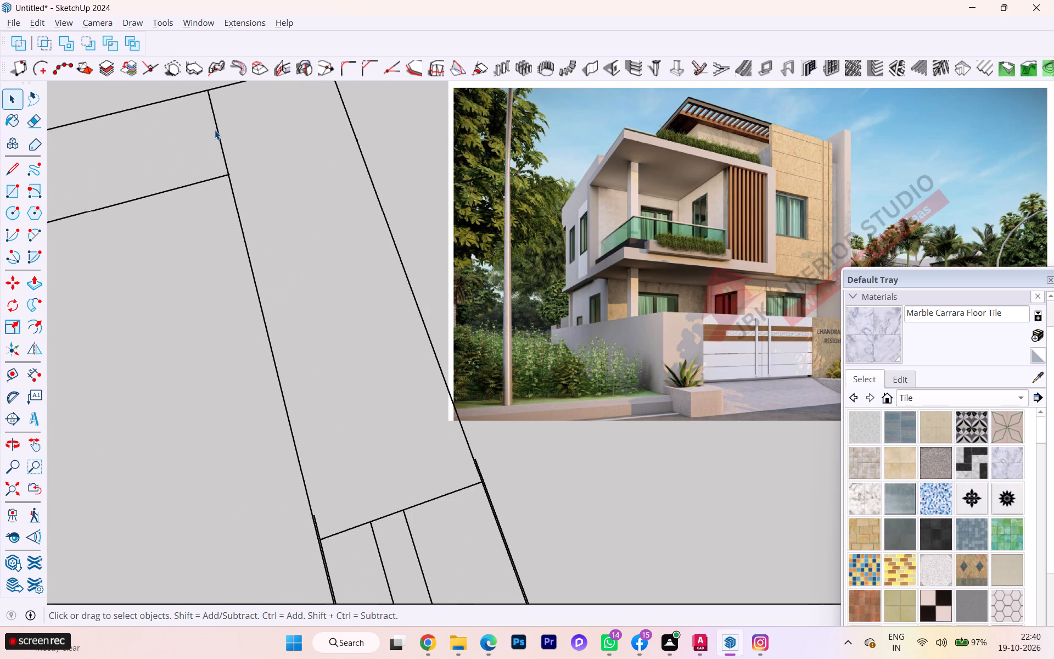
scroll(252, 132, "down", 4)
scroll(362, 146, "up", 1)
scroll(362, 147, "down", 5)
scroll(362, 152, "up", 2)
scroll(380, 177, "down", 2)
scroll(382, 179, "up", 1)
scroll(382, 179, "down", 4)
scroll(382, 180, "up", 1)
scroll(382, 180, "down", 2)
scroll(382, 180, "up", 1)
scroll(382, 180, "down", 3)
scroll(413, 203, "up", 3)
scroll(413, 203, "down", 2)
scroll(413, 203, "up", 1)
scroll(413, 203, "down", 2)
scroll(413, 203, "up", 2)
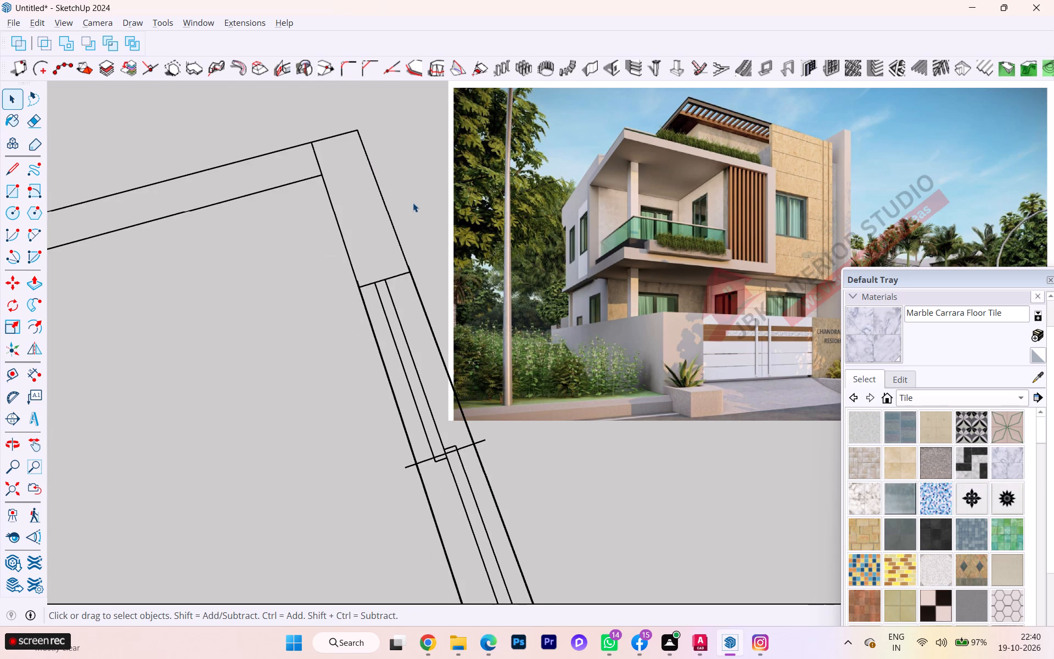
scroll(427, 312, "up", 8)
scroll(424, 311, "down", 1)
scroll(424, 311, "up", 2)
scroll(414, 238, "up", 5)
scroll(413, 237, "down", 2)
scroll(413, 237, "up", 3)
scroll(400, 228, "down", 1)
scroll(400, 228, "up", 3)
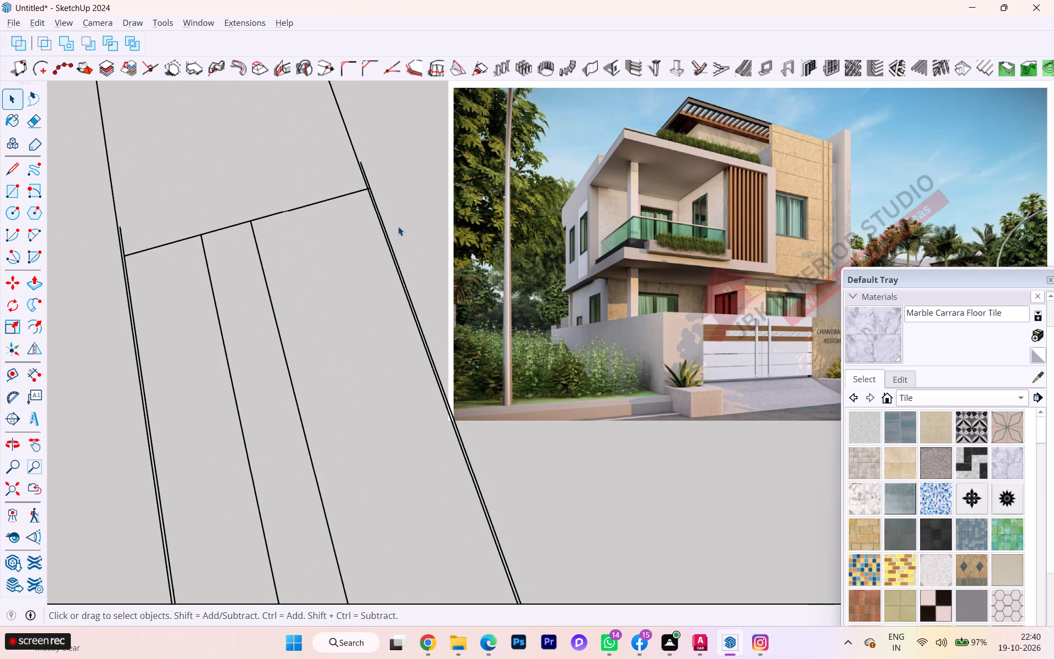
scroll(394, 216, "down", 2)
scroll(394, 214, "up", 1)
scroll(400, 205, "down", 1)
scroll(401, 204, "up", 2)
scroll(403, 203, "down", 9)
scroll(416, 191, "up", 4)
scroll(416, 191, "down", 10)
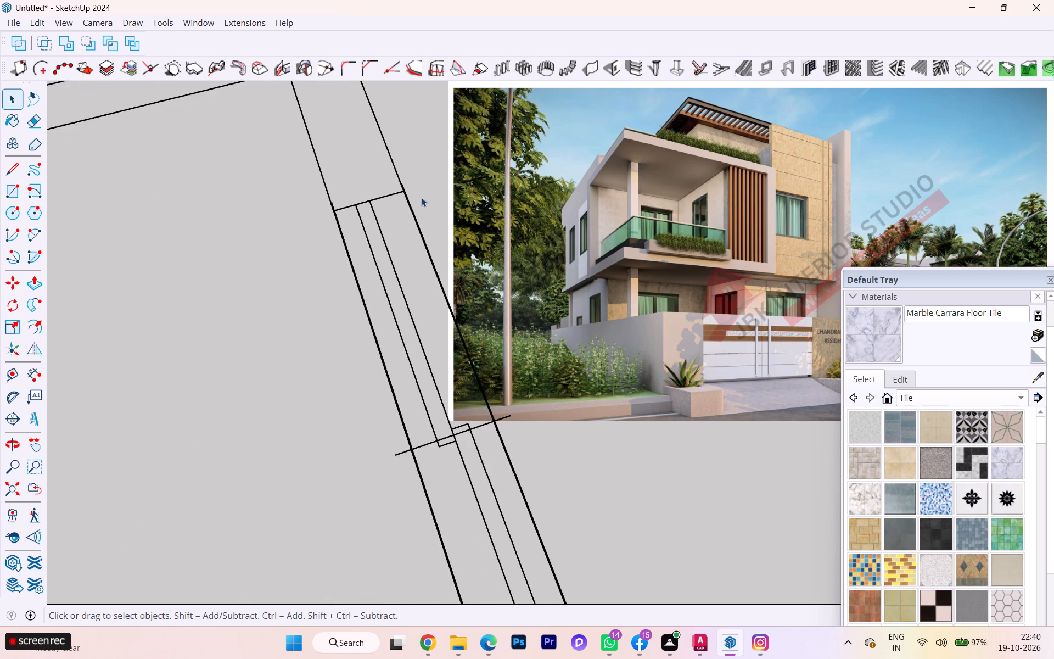
scroll(417, 200, "down", 4)
scroll(416, 202, "up", 1)
scroll(416, 202, "down", 2)
scroll(423, 213, "up", 2)
scroll(423, 213, "down", 5)
scroll(424, 213, "up", 2)
scroll(442, 218, "down", 2)
scroll(442, 217, "up", 2)
scroll(442, 217, "down", 3)
scroll(442, 217, "up", 1)
scroll(442, 217, "down", 8)
scroll(440, 220, "up", 4)
scroll(440, 220, "down", 6)
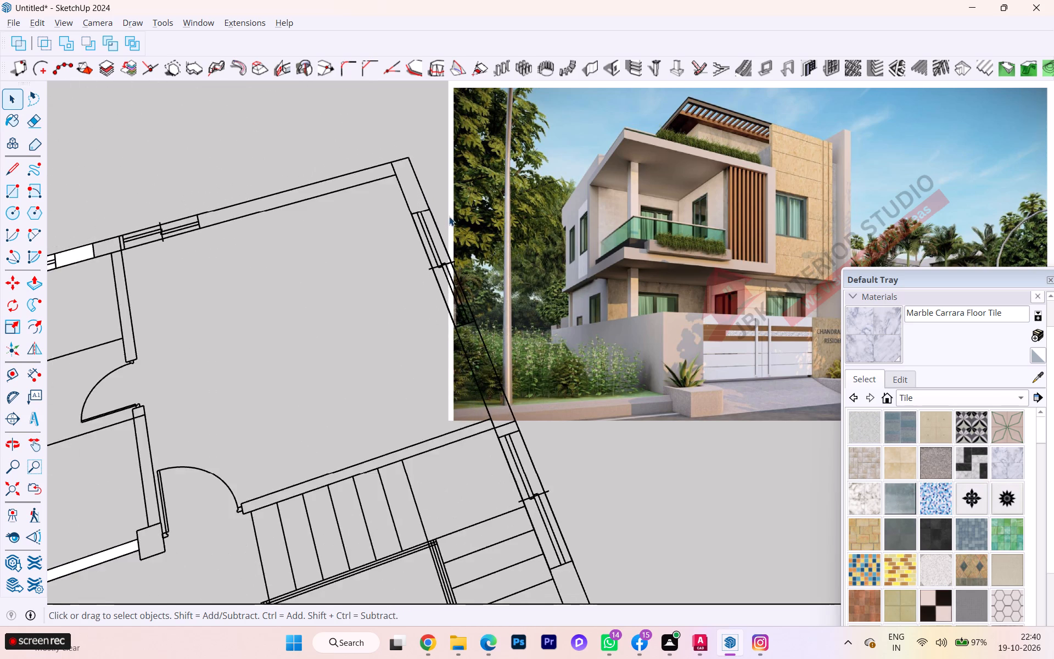
scroll(400, 222, "down", 4)
scroll(227, 249, "down", 3)
scroll(125, 328, "down", 2)
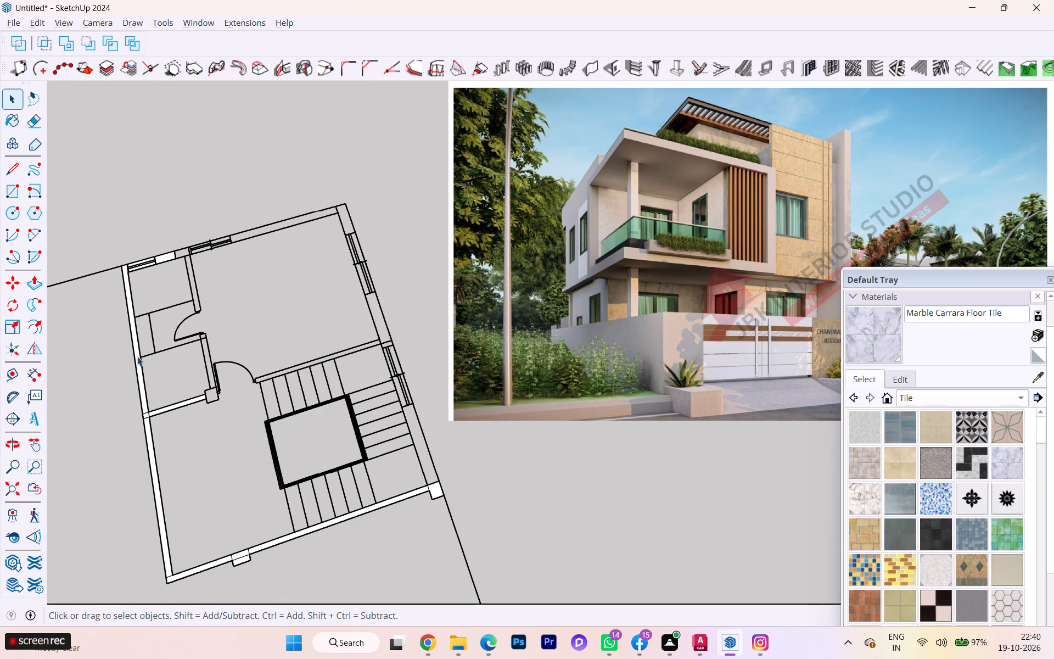
Erase the short line crossing the wall face at the stair hall's outer corner.
scroll(186, 579, "up", 4)
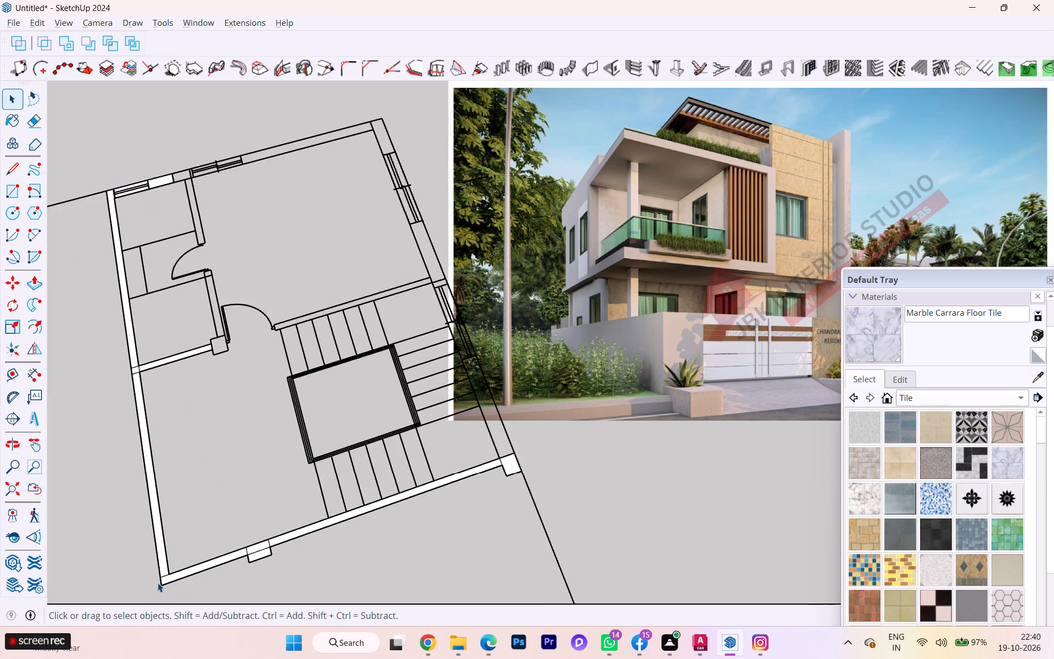
scroll(158, 583, "up", 3)
key("e")
scroll(181, 578, "up", 7)
scroll(171, 582, "down", 1)
scroll(171, 581, "up", 1)
left_click(156, 571)
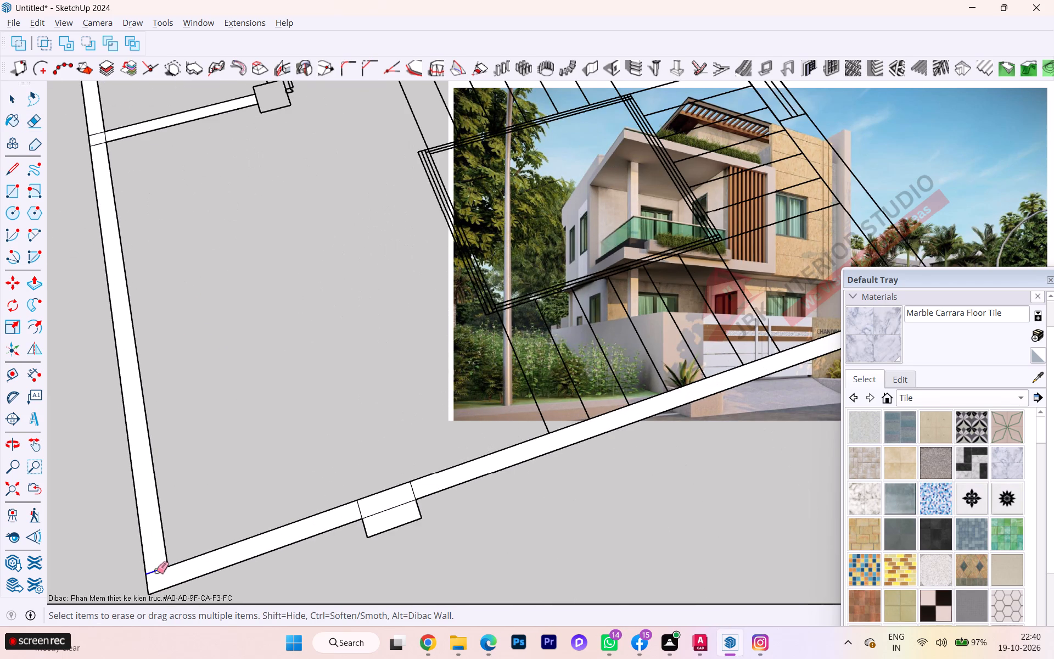
Erase the three lines separating the mid-wall column from the stair hall's outer wall so both form one face.
left_click(374, 518)
left_click(360, 511)
left_click(413, 492)
scroll(369, 510, "down", 2)
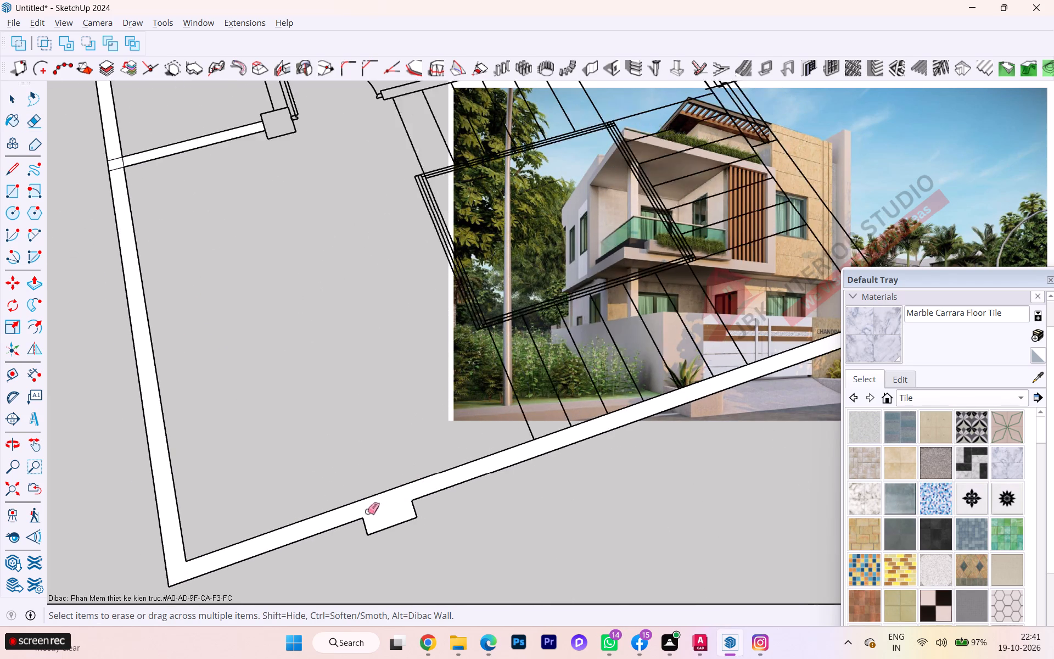
Erase the lines crossing the long outer wall where the stair hall's partition joins it.
scroll(367, 511, "down", 2)
scroll(163, 198, "up", 5)
scroll(171, 231, "down", 1)
scroll(171, 231, "up", 3)
left_click(173, 234)
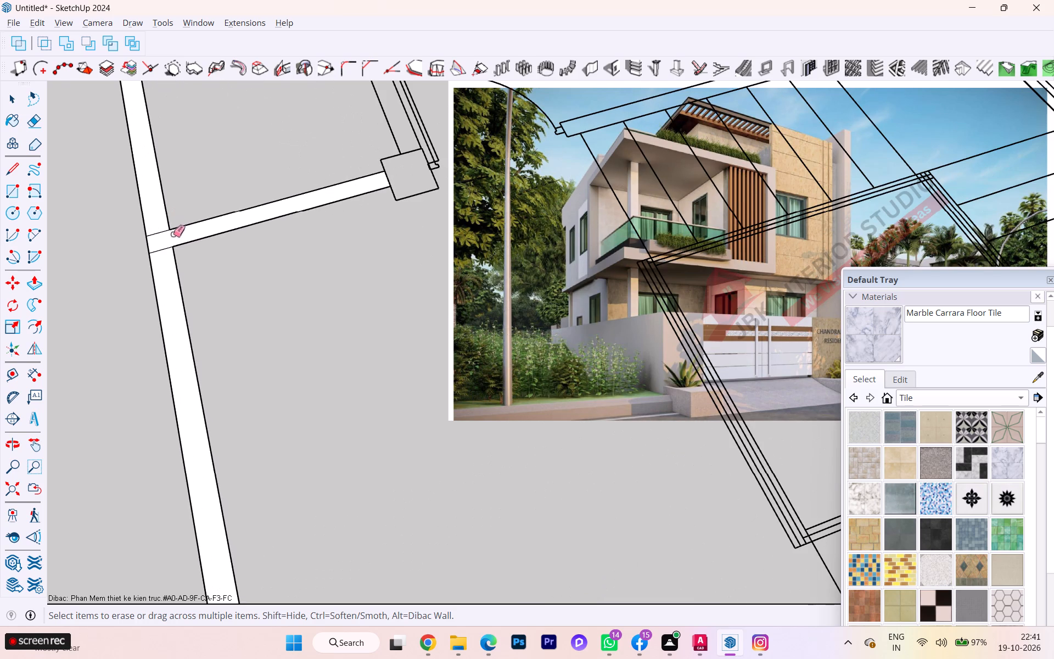
left_click(158, 232)
left_click(162, 249)
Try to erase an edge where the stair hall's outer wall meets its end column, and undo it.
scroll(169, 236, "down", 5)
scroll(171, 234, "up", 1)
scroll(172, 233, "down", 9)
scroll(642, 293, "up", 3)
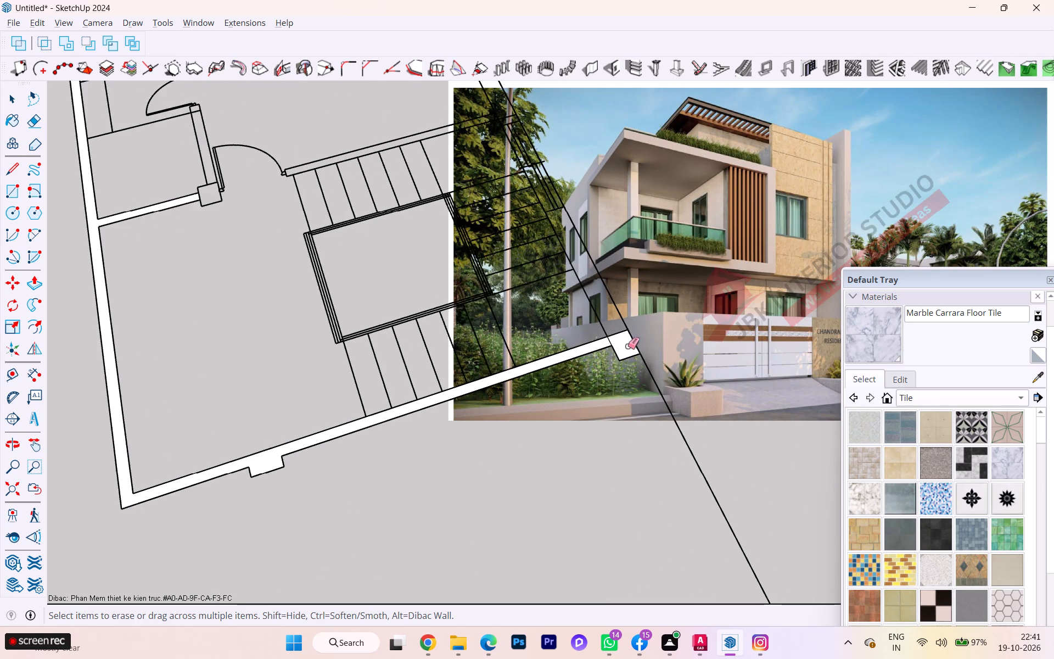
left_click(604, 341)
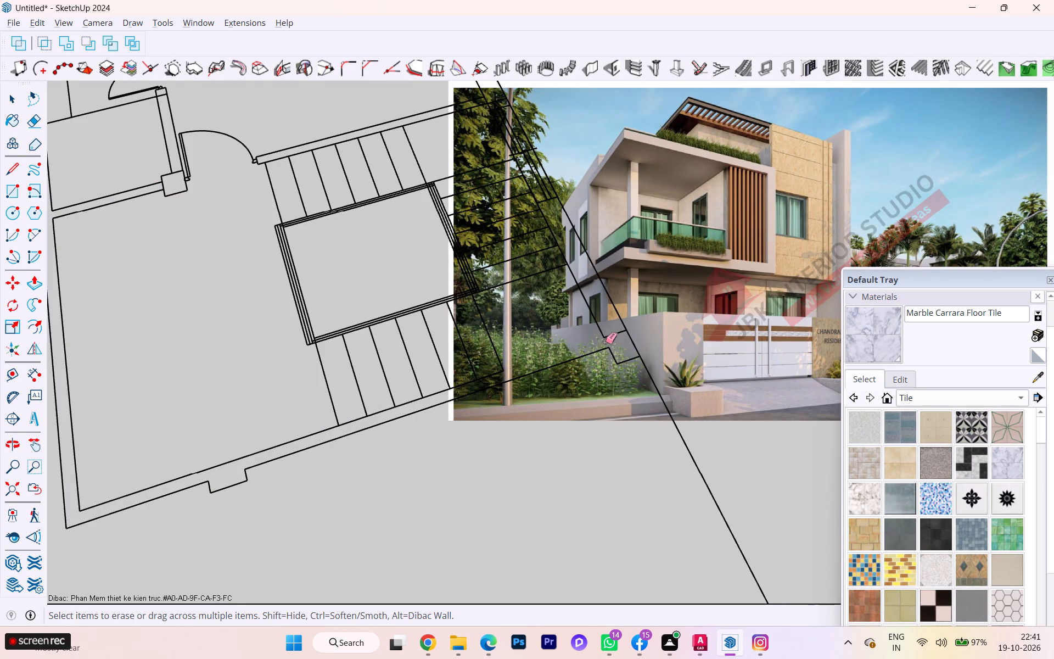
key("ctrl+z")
Erase the short line dividing the stair hall's outer wall from its end column.
scroll(620, 346, "up", 3)
scroll(620, 347, "down", 2)
scroll(620, 347, "up", 2)
scroll(620, 347, "down", 1)
scroll(620, 347, "up", 5)
scroll(607, 340, "down", 1)
scroll(607, 340, "up", 1)
scroll(607, 340, "down", 3)
scroll(607, 340, "up", 1)
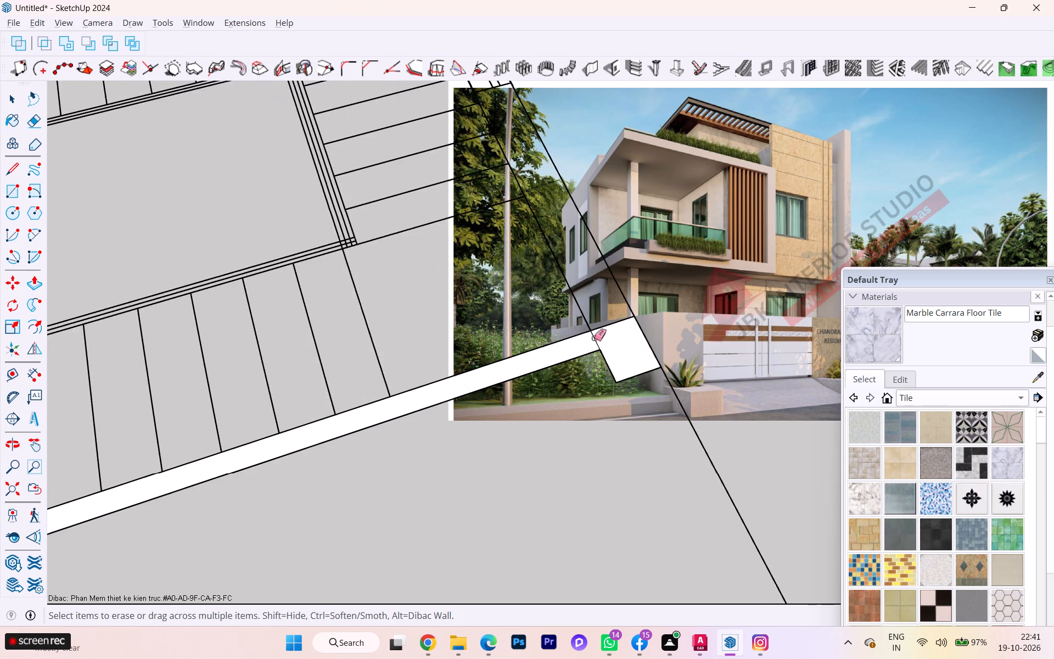
left_click(594, 337)
scroll(577, 332, "down", 4)
scroll(570, 333, "up", 1)
scroll(568, 334, "down", 6)
key("space")
scroll(477, 337, "up", 1)
scroll(477, 337, "down", 4)
scroll(430, 389, "up", 1)
scroll(429, 389, "down", 3)
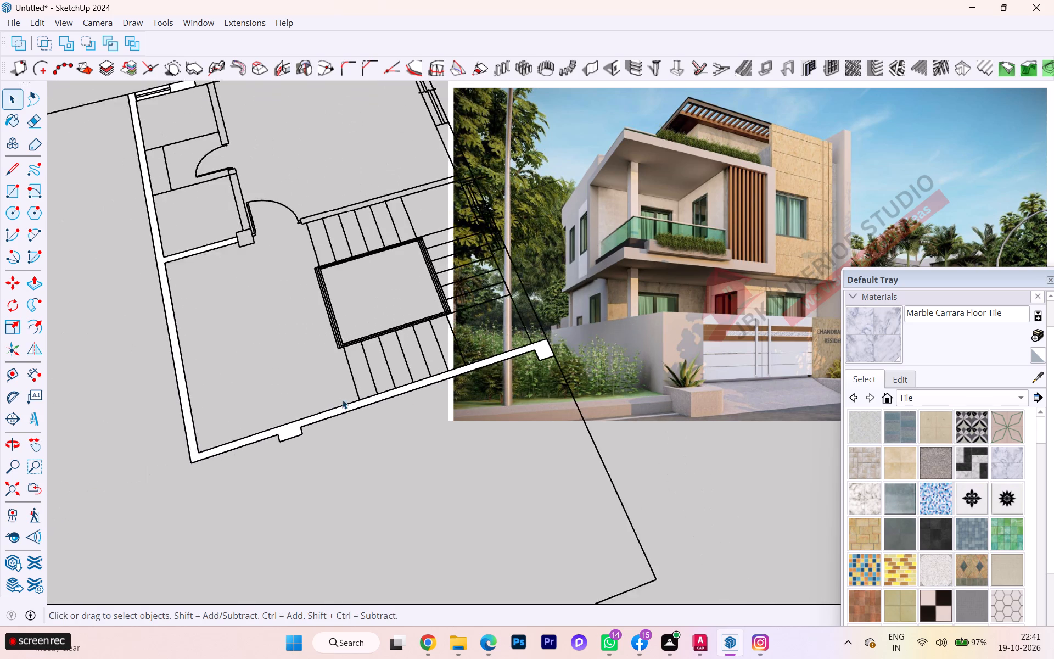
Erase the thin line across the outer wall's corner, just beside the small room's window jamb.
scroll(288, 375, "down", 3)
scroll(288, 375, "up", 4)
scroll(288, 375, "down", 4)
scroll(270, 271, "down", 1)
scroll(204, 98, "up", 3)
scroll(187, 163, "down", 2)
scroll(174, 188, "up", 1)
scroll(159, 128, "up", 10)
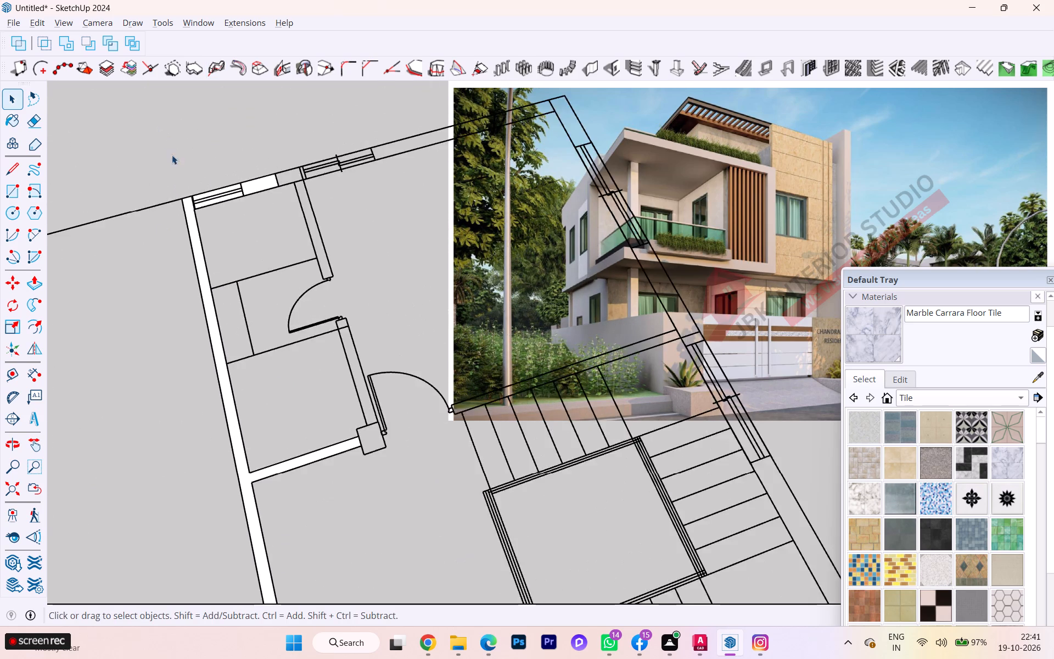
scroll(172, 155, "up", 6)
scroll(223, 189, "down", 1)
scroll(223, 189, "up", 18)
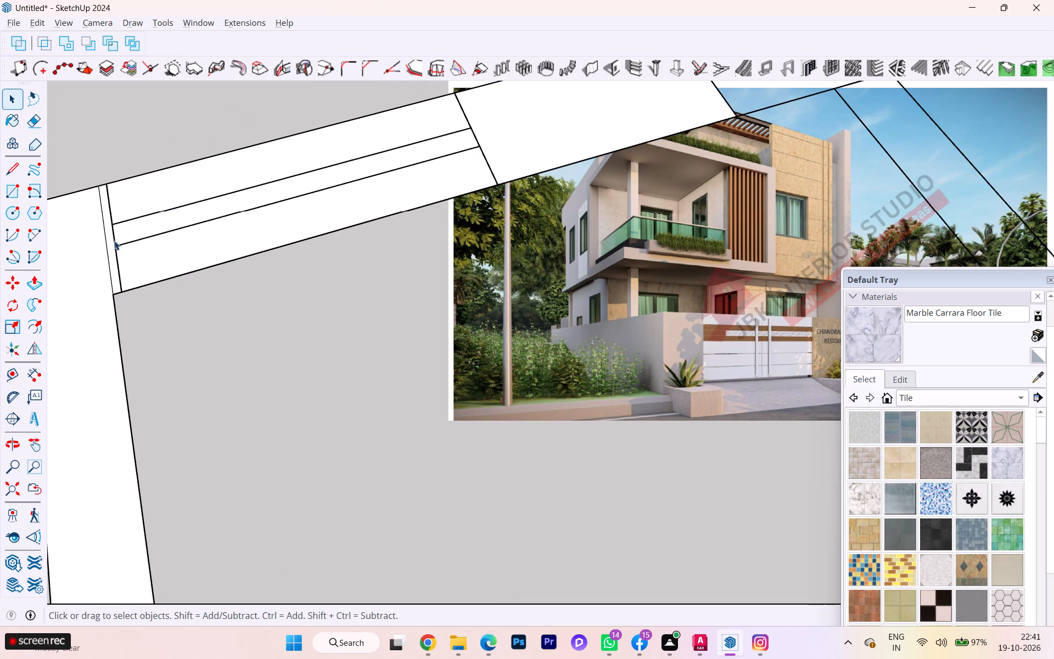
key("e")
left_click(109, 248)
scroll(107, 245, "down", 6)
scroll(106, 245, "up", 2)
scroll(106, 245, "down", 5)
scroll(106, 245, "up", 1)
scroll(106, 245, "down", 1)
scroll(106, 245, "up", 1)
scroll(106, 245, "down", 2)
scroll(106, 245, "up", 1)
key("space")
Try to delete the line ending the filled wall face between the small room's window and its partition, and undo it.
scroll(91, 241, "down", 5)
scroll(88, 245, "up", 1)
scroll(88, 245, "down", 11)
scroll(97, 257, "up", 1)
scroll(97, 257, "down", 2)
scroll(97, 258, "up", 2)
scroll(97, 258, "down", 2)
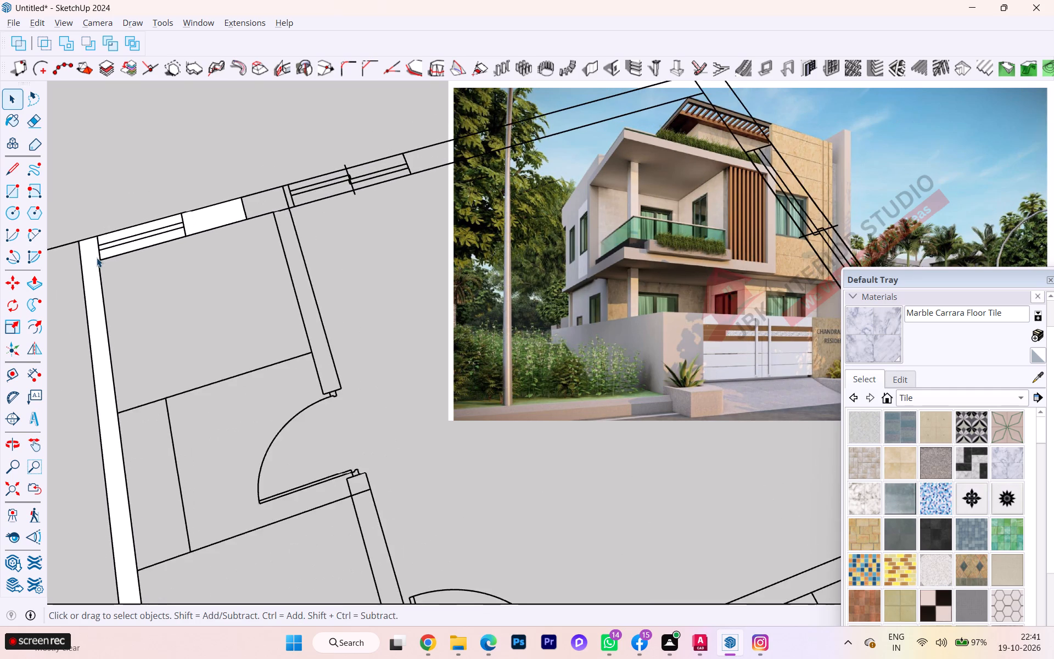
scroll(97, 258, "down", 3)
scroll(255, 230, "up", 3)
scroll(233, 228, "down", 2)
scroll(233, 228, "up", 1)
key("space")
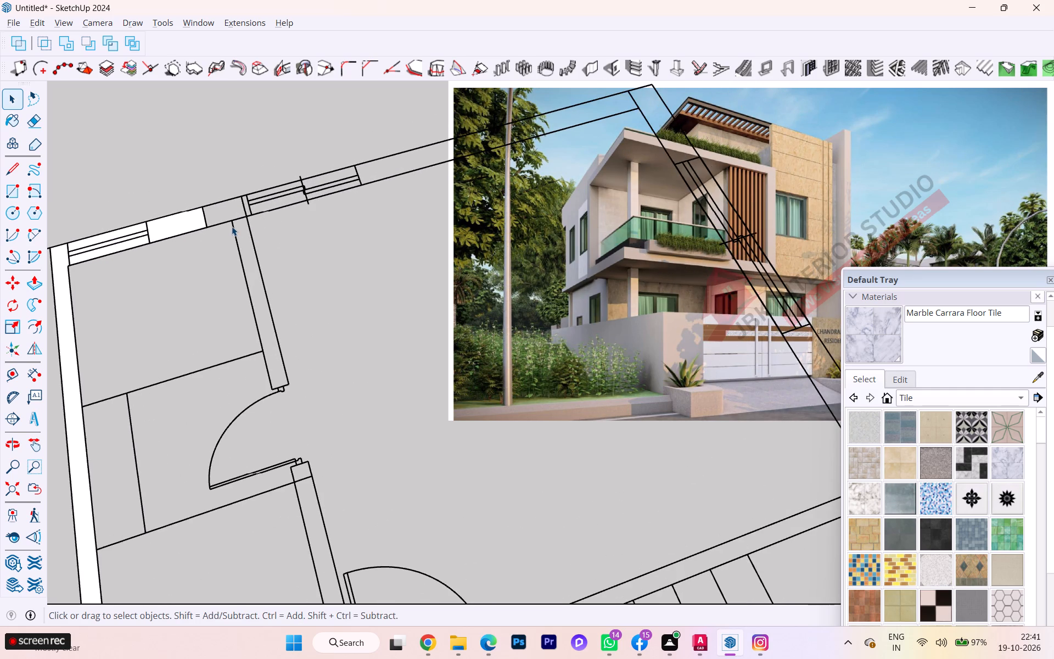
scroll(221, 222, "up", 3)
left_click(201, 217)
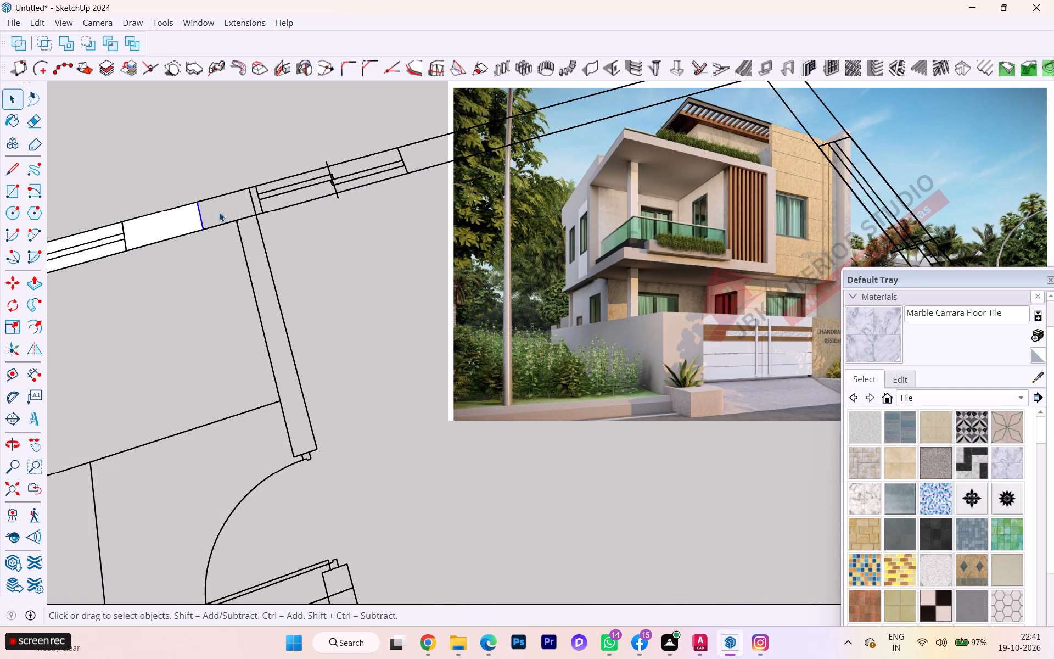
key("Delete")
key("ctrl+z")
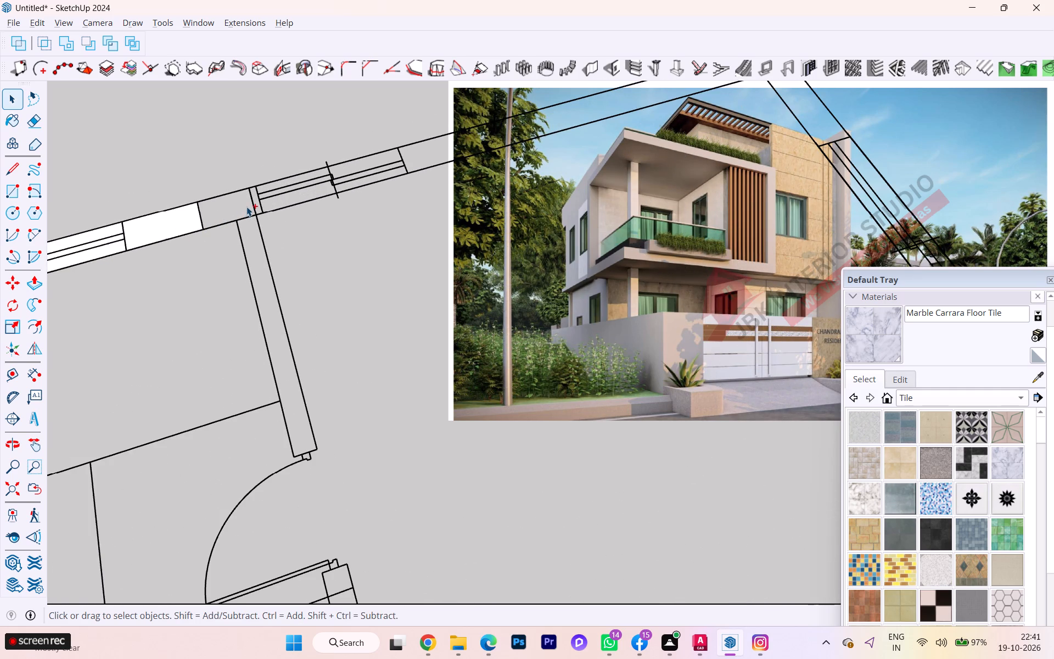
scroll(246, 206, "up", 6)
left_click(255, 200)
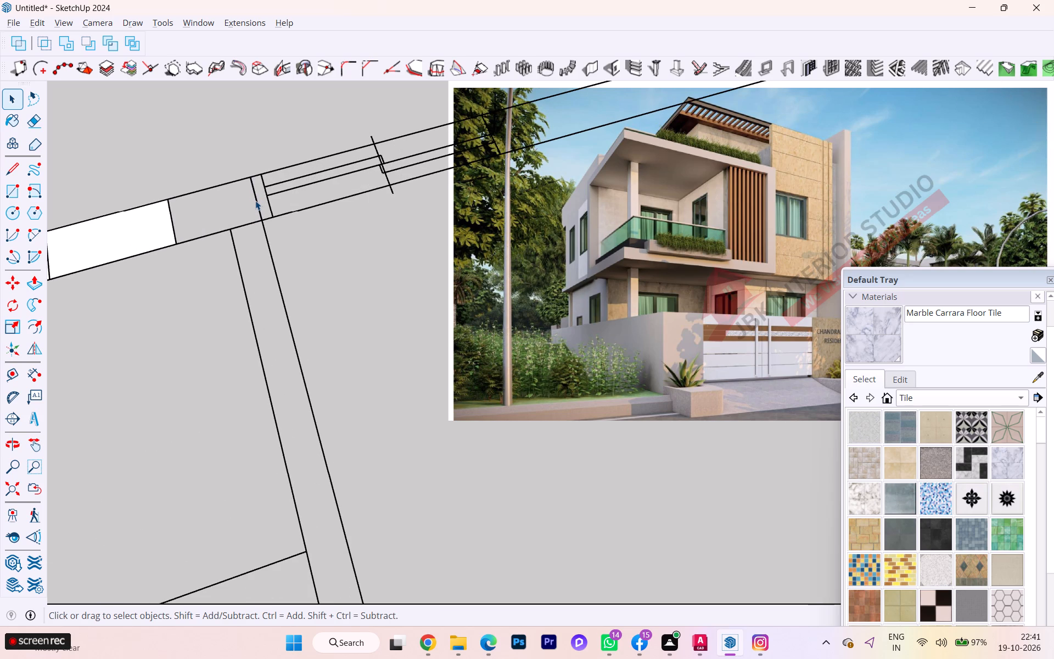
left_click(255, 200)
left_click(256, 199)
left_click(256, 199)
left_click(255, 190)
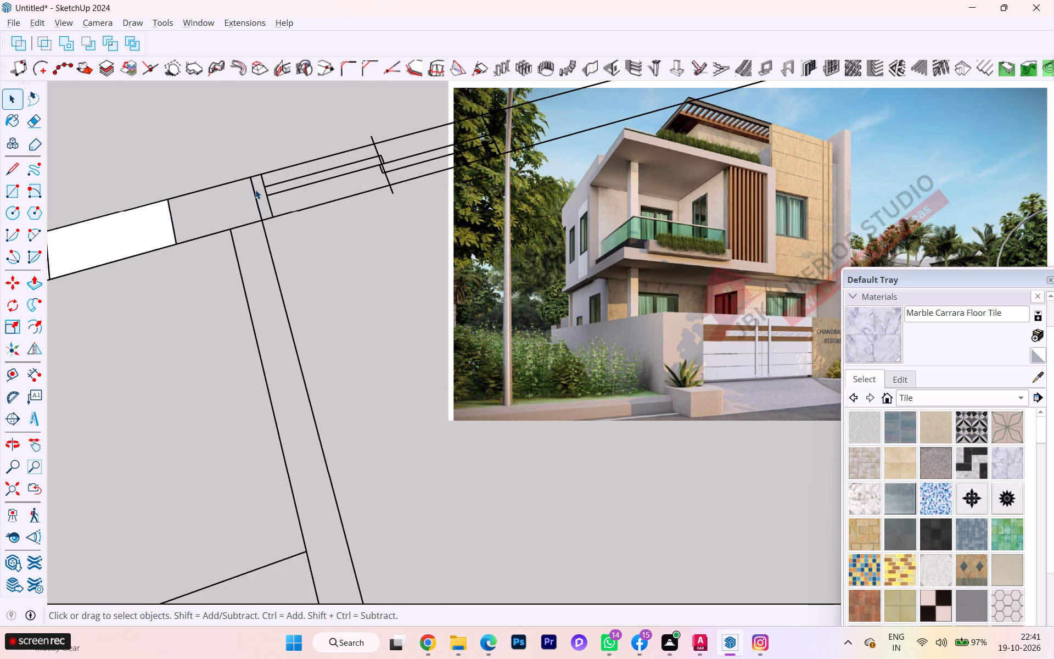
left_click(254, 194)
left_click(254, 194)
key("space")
Fill the outer wall with a rectangle from the small room's filled wall face to the large room's far corner, and delete the extra floor face.
scroll(125, 224, "down", 10)
scroll(110, 234, "up", 1)
scroll(110, 235, "down", 1)
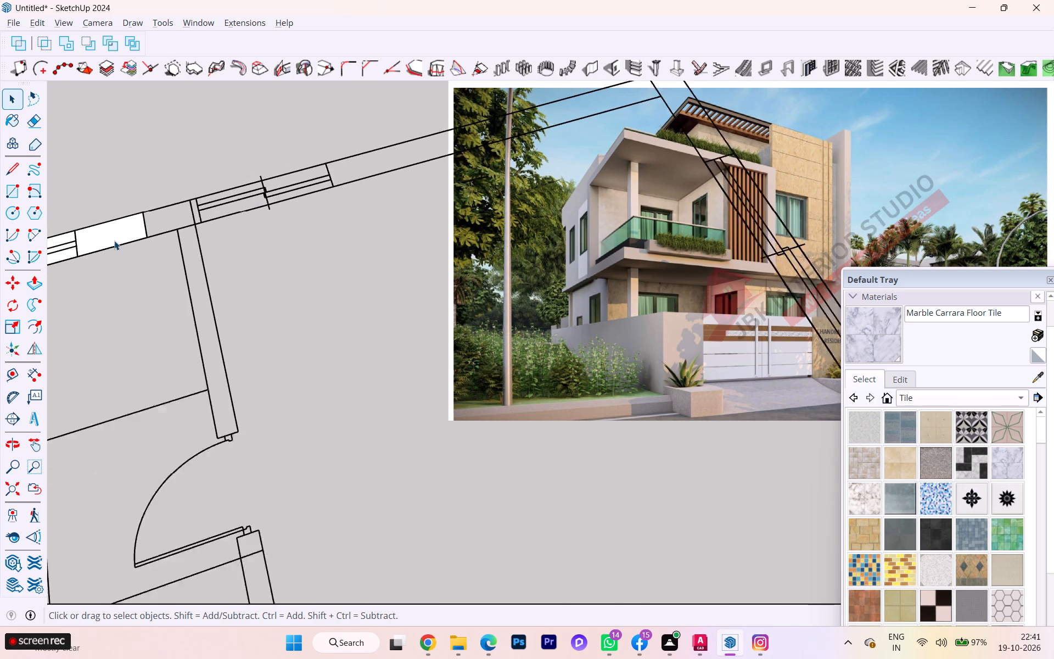
scroll(114, 241, "down", 1)
key("r")
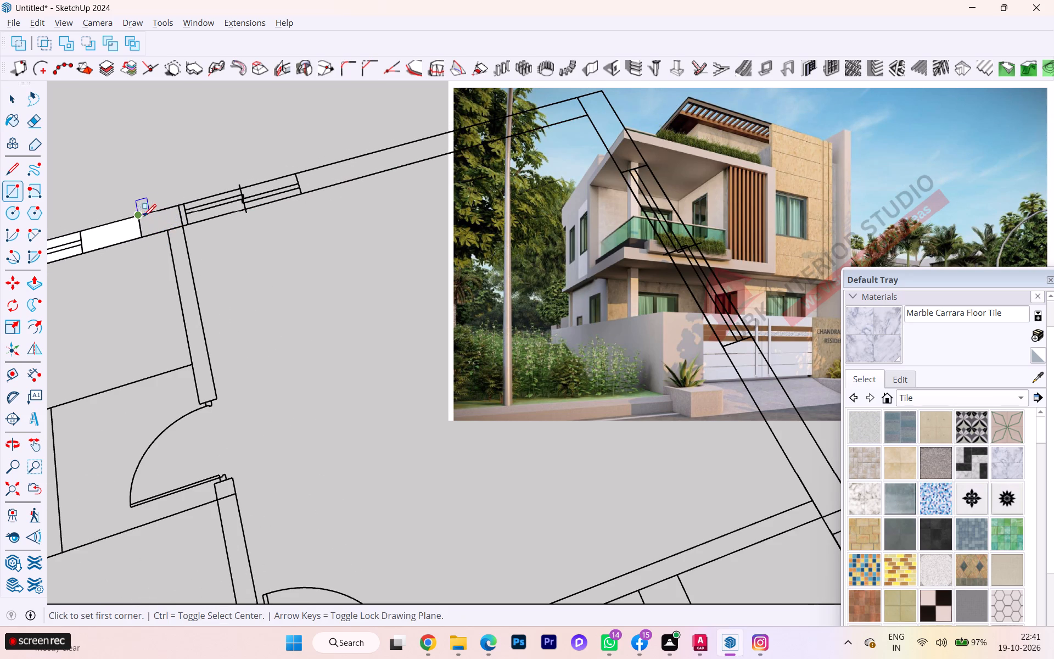
left_click(140, 216)
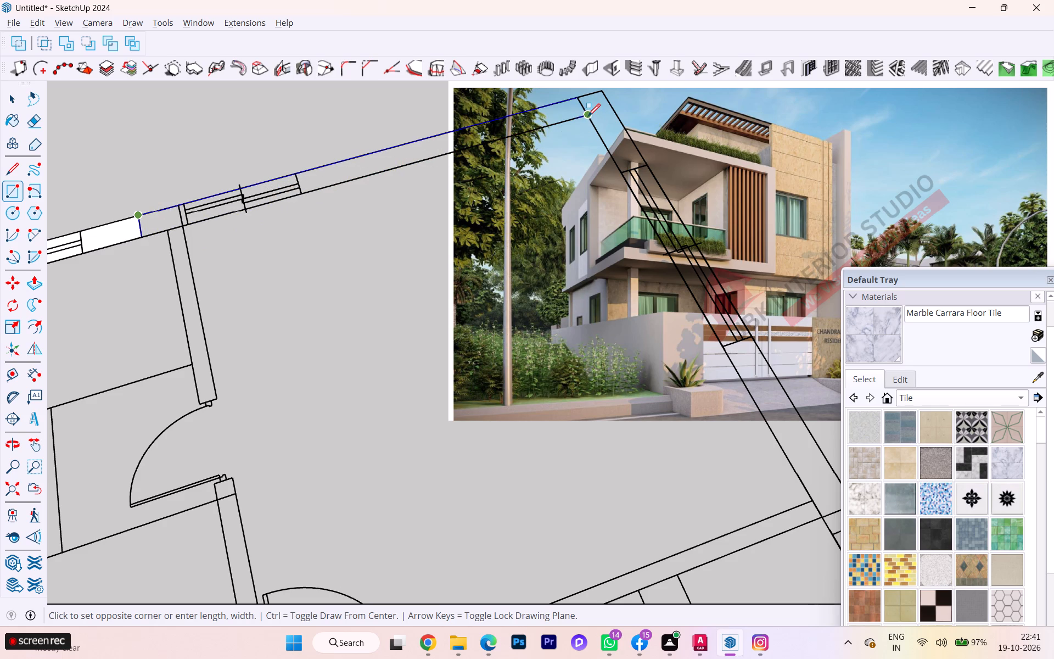
left_click(587, 116)
key("space")
left_click(403, 236)
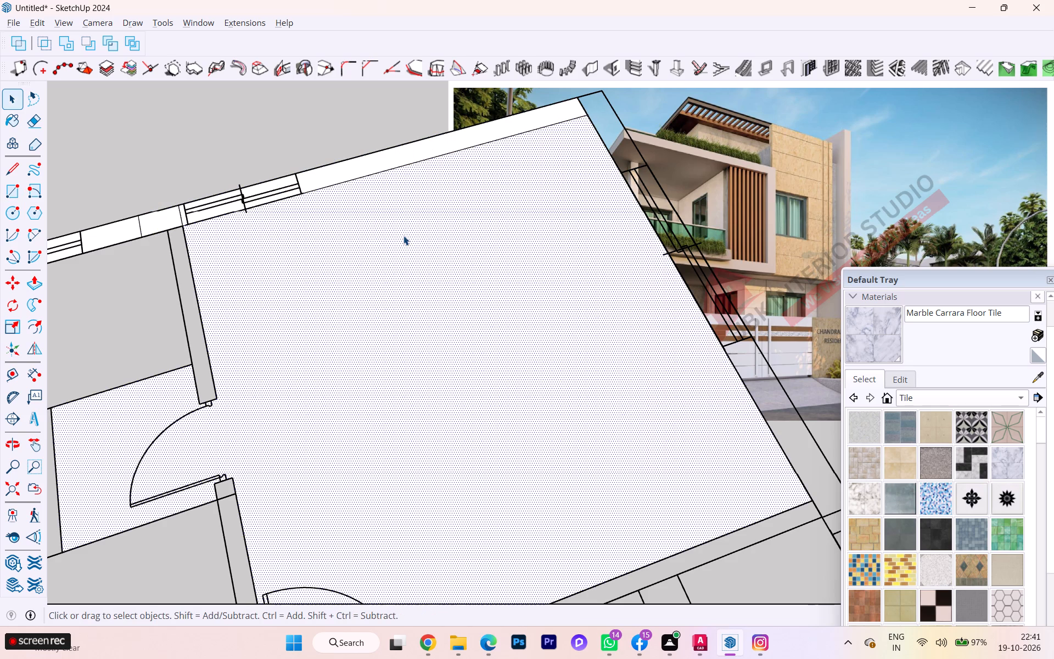
key("Delete")
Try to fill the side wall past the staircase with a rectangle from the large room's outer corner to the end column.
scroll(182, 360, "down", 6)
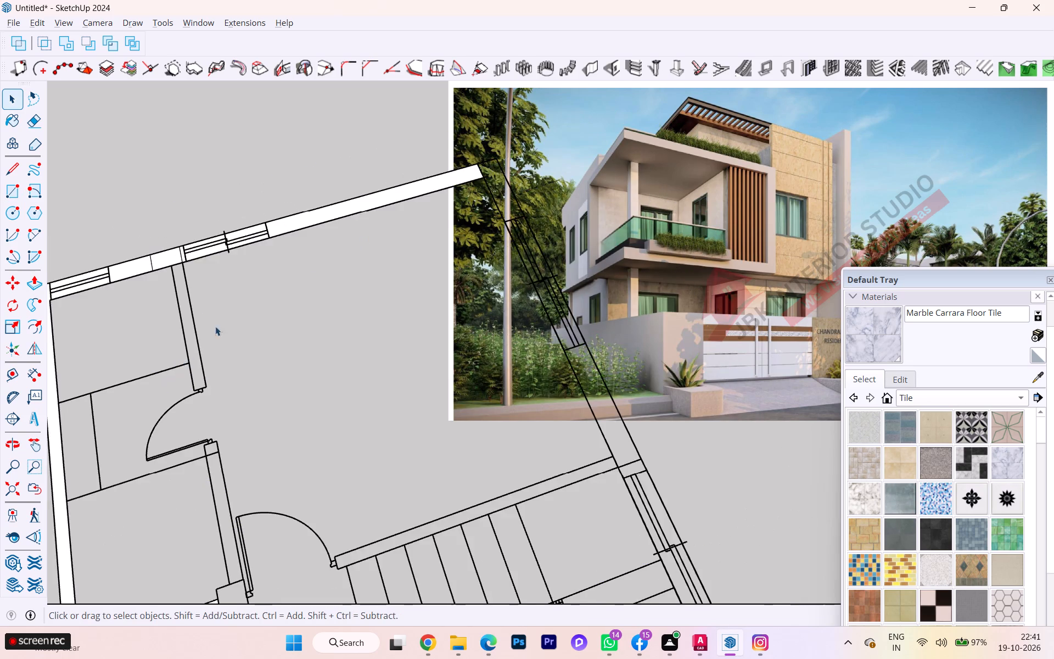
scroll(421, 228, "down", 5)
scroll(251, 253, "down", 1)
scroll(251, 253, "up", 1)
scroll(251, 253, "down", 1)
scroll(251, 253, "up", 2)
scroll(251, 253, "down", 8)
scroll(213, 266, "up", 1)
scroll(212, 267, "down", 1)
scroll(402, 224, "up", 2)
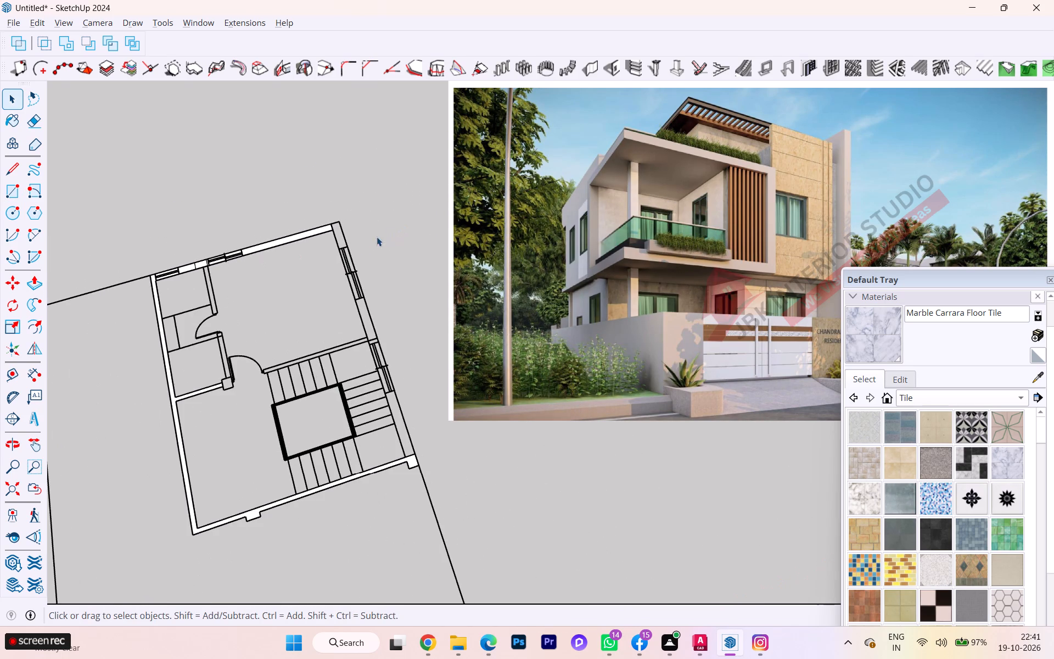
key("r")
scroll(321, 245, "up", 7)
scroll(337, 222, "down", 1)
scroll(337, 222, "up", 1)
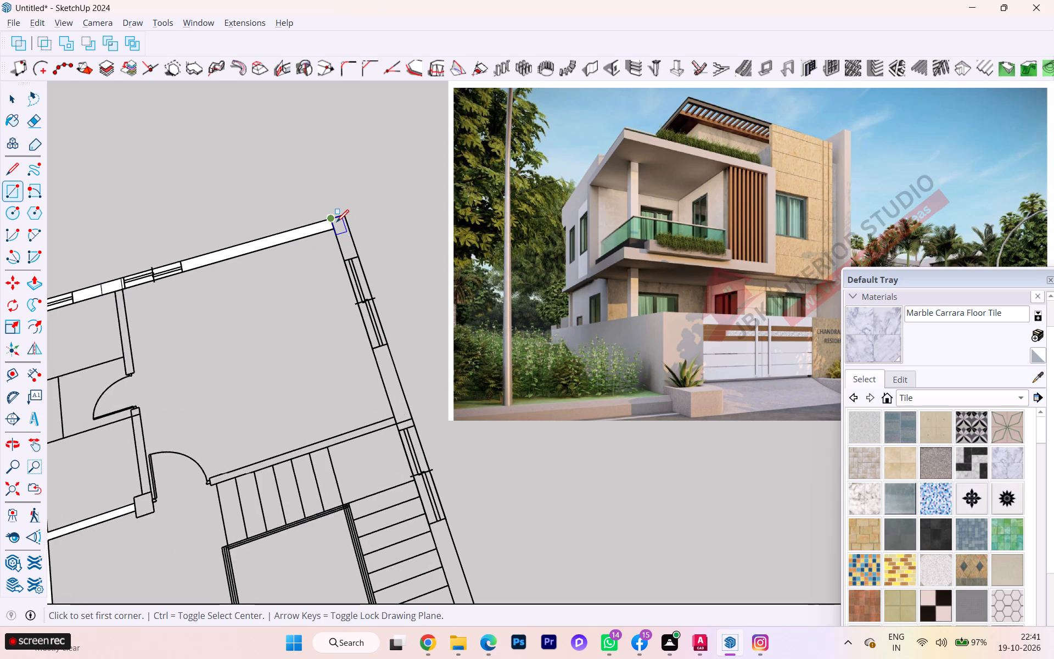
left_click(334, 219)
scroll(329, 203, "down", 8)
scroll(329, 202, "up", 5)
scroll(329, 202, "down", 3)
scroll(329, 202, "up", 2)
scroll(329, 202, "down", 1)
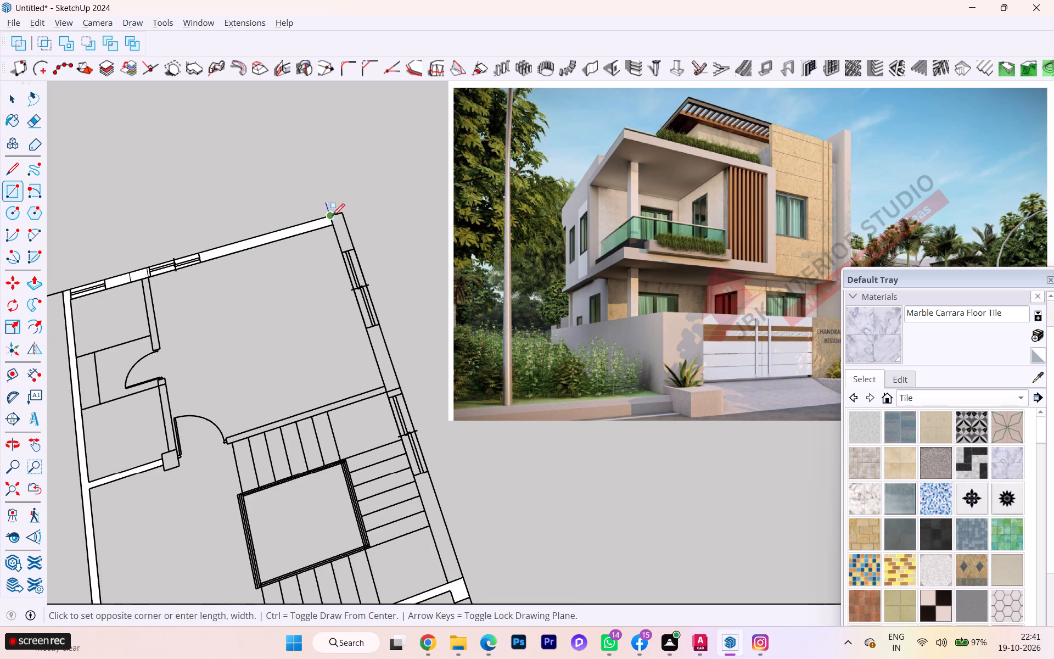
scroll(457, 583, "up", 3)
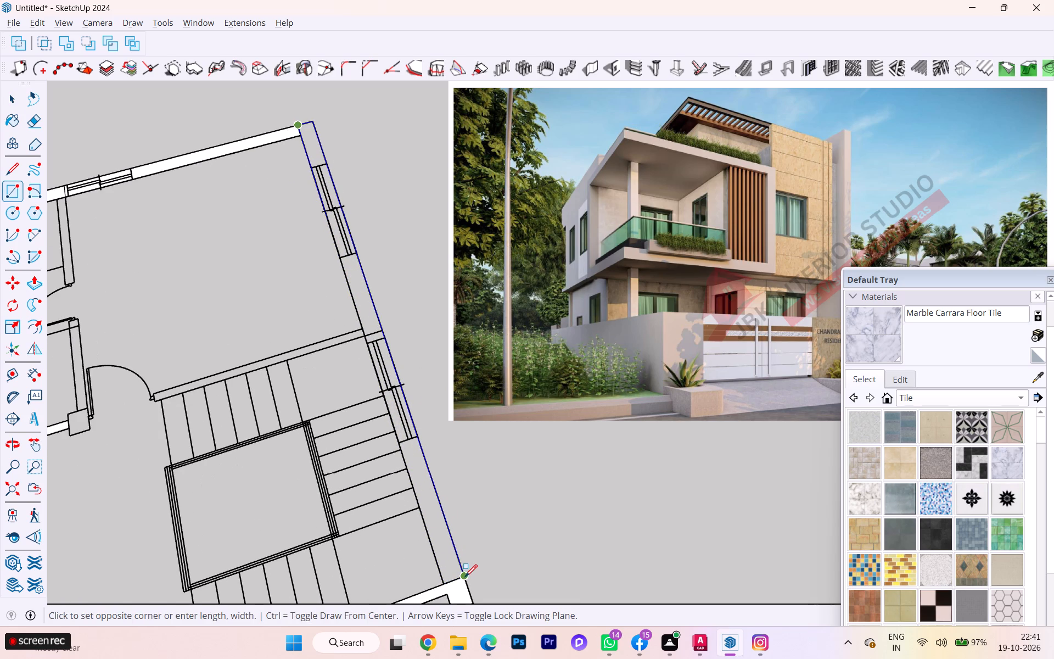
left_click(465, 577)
Examine the side wall beside the staircase, around its window and down to the end column.
scroll(415, 471, "up", 3)
scroll(423, 493, "down", 1)
scroll(424, 495, "up", 3)
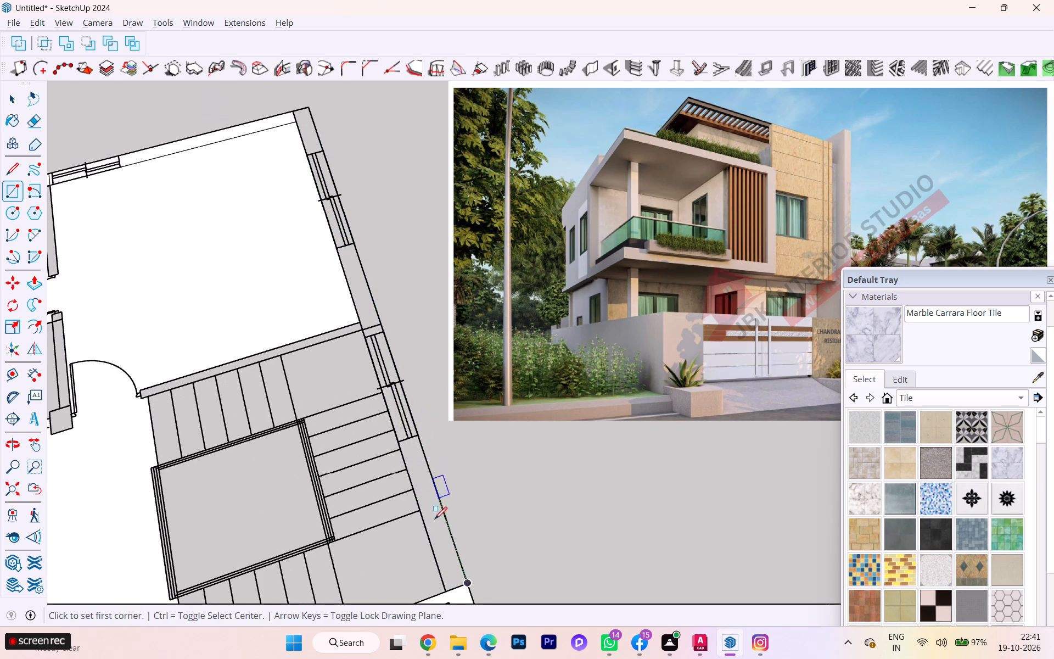
scroll(435, 519, "up", 2)
scroll(441, 525, "down", 1)
scroll(442, 526, "up", 4)
scroll(455, 541, "down", 2)
scroll(456, 543, "up", 5)
scroll(471, 548, "down", 1)
scroll(471, 548, "up", 11)
scroll(455, 500, "down", 1)
scroll(435, 459, "up", 1)
scroll(434, 459, "down", 4)
scroll(434, 459, "up", 1)
scroll(434, 457, "down", 3)
scroll(433, 456, "up", 6)
scroll(395, 315, "up", 2)
scroll(394, 311, "down", 5)
scroll(390, 317, "up", 1)
scroll(390, 318, "down", 2)
scroll(369, 390, "up", 1)
scroll(369, 397, "down", 1)
scroll(369, 406, "up", 6)
scroll(369, 407, "down", 1)
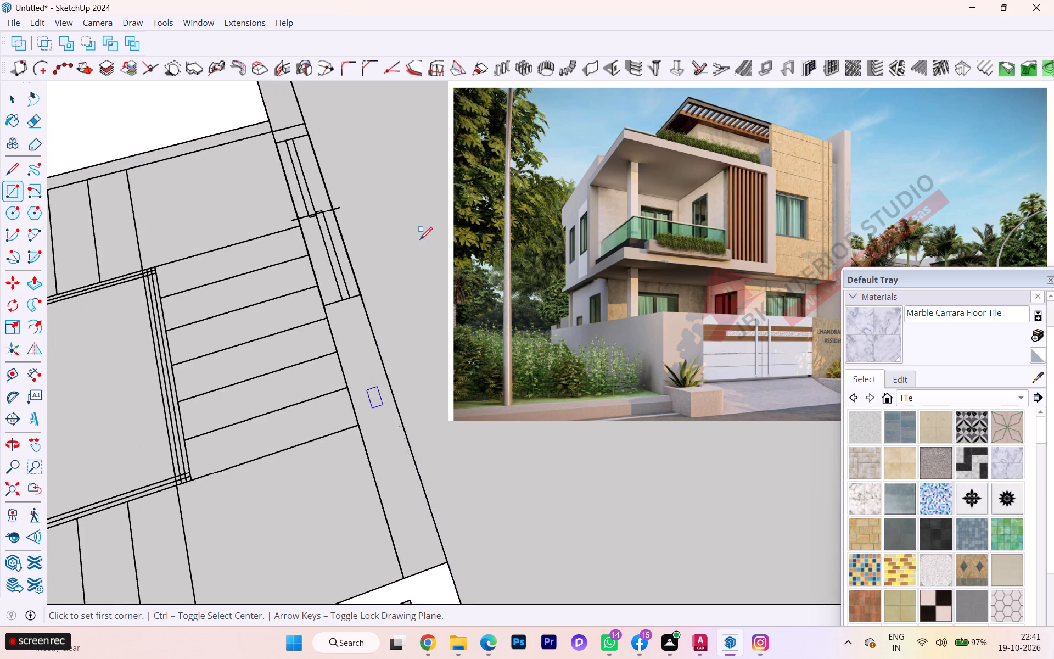
scroll(478, 25, "down", 1)
scroll(470, 30, "up", 1)
scroll(458, 41, "down", 5)
scroll(362, 192, "up", 2)
scroll(361, 198, "down", 2)
scroll(361, 205, "up", 1)
scroll(361, 207, "down", 2)
scroll(362, 211, "up", 1)
scroll(407, 292, "down", 3)
scroll(408, 300, "up", 7)
scroll(408, 300, "down", 5)
scroll(407, 312, "up", 1)
scroll(406, 312, "down", 1)
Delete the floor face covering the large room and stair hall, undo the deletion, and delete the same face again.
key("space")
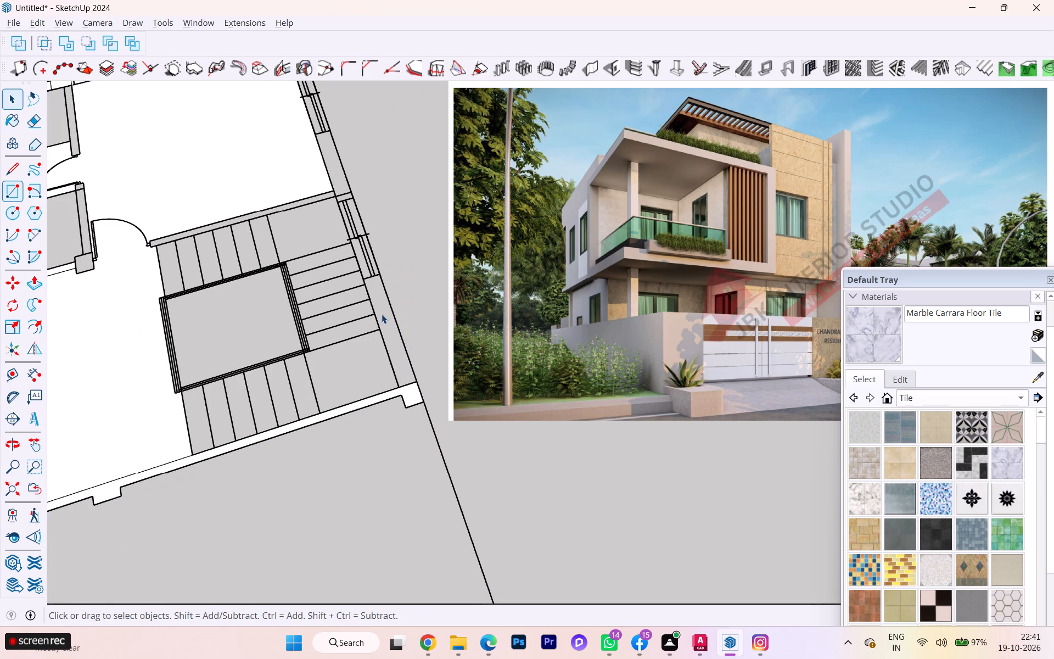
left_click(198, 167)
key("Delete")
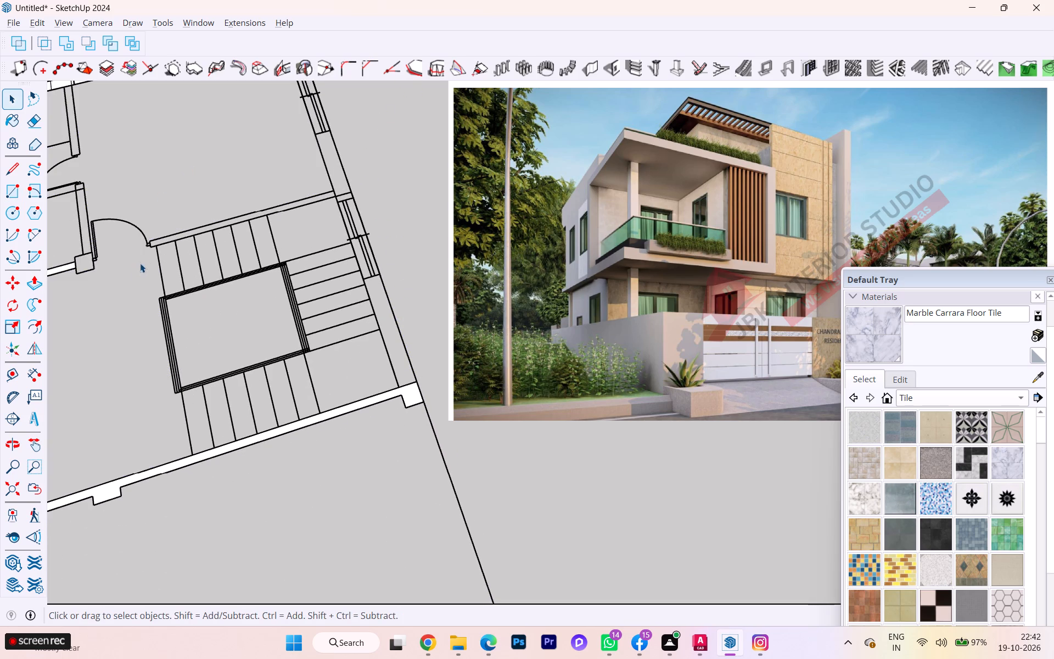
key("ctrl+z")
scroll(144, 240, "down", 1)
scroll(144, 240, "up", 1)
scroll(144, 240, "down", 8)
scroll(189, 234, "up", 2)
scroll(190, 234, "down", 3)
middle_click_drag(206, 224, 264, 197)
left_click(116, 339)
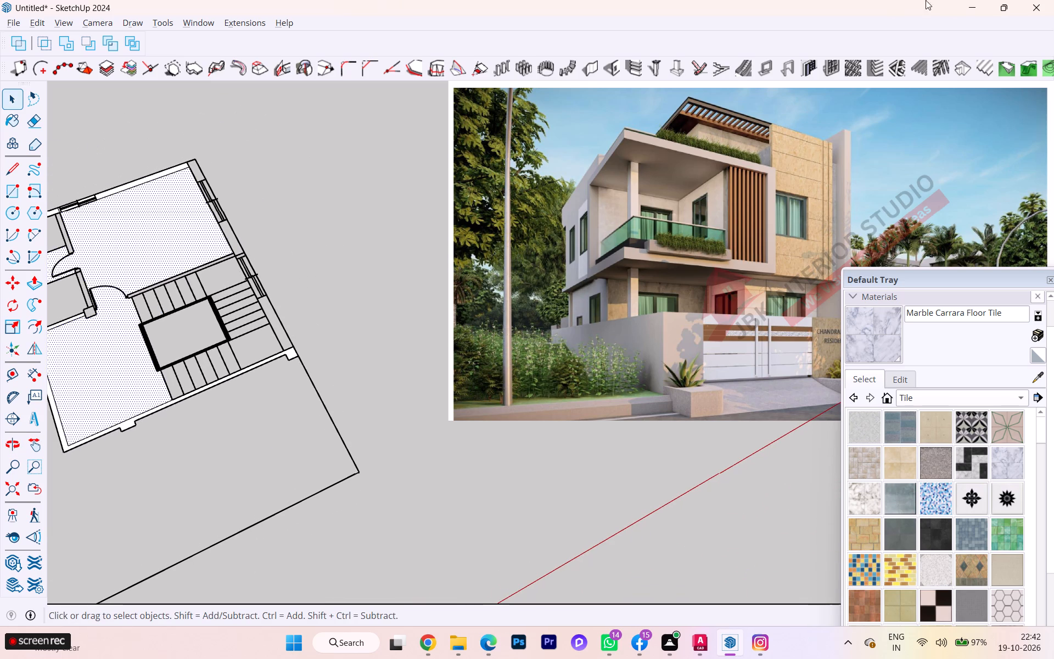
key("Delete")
Draw a rectangle over the partition between the small and large rooms, from the outer wall to the small room's door opening.
scroll(389, 461, "down", 1)
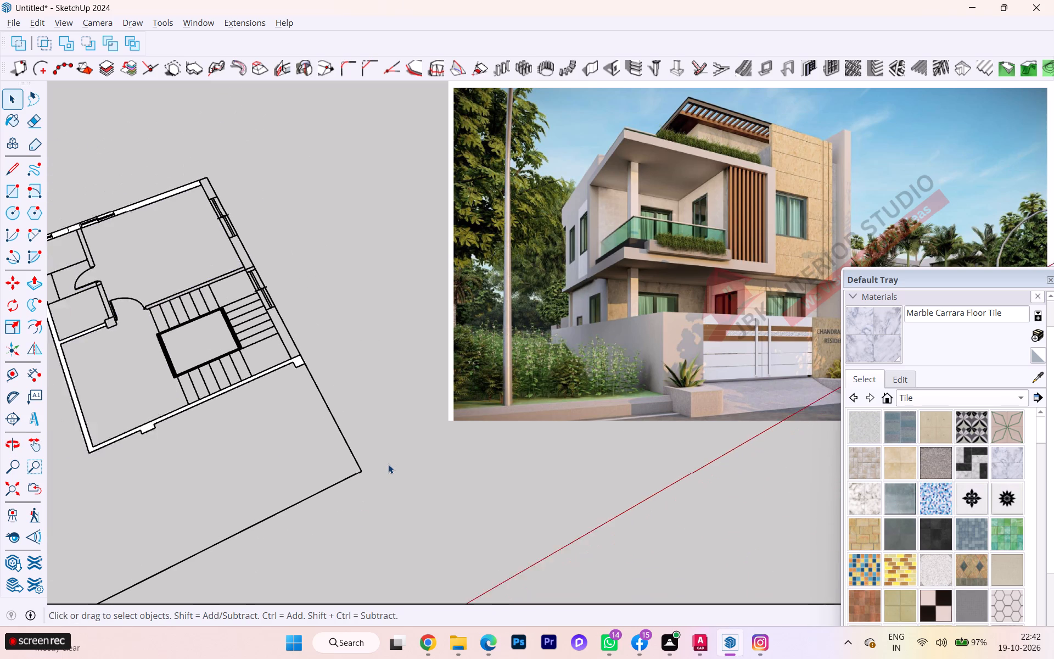
scroll(388, 464, "down", 2)
scroll(204, 356, "down", 1)
middle_click_drag(204, 356, 472, 295)
scroll(405, 331, "down", 4)
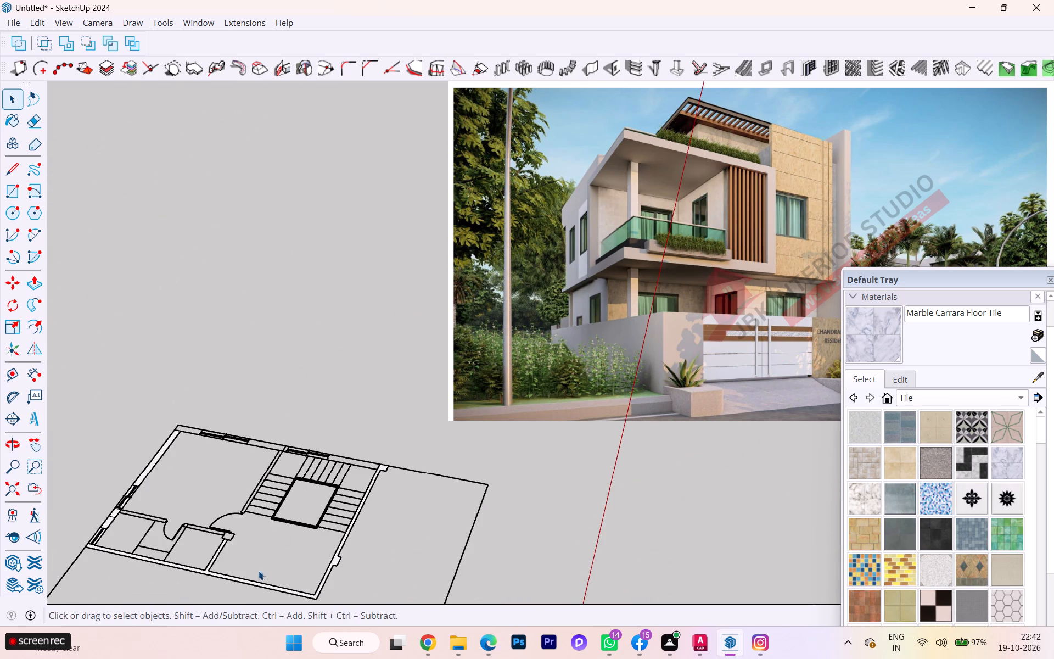
scroll(198, 648, "up", 3)
scroll(174, 574, "down", 2)
scroll(174, 574, "up", 4)
scroll(175, 572, "down", 2)
scroll(175, 572, "up", 2)
scroll(175, 572, "down", 1)
scroll(175, 572, "up", 11)
scroll(175, 572, "down", 2)
scroll(175, 572, "up", 4)
scroll(175, 572, "down", 2)
scroll(175, 572, "up", 3)
scroll(175, 572, "down", 1)
scroll(175, 572, "up", 3)
scroll(175, 572, "down", 1)
scroll(175, 572, "up", 3)
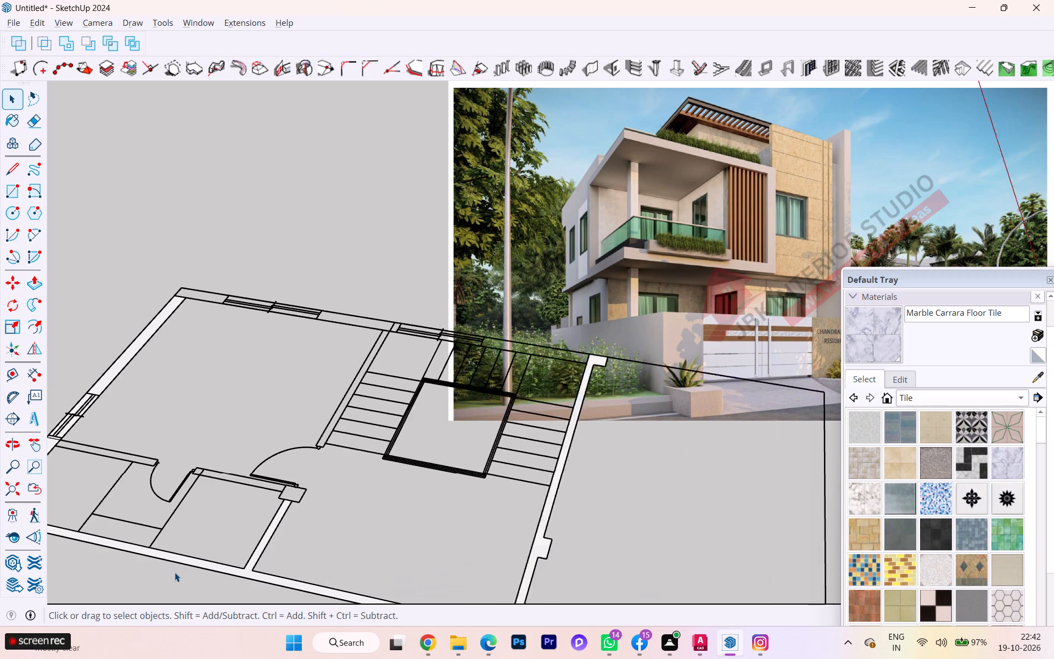
key("r")
key("Return")
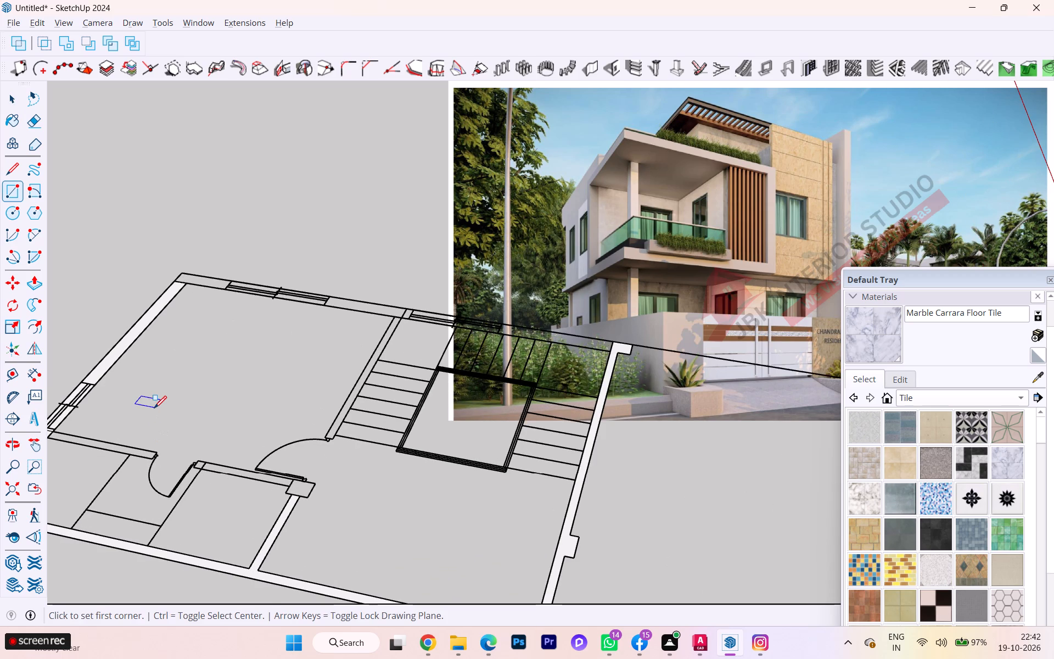
scroll(494, 469, "down", 3)
scroll(574, 487, "up", 1)
scroll(136, 483, "up", 10)
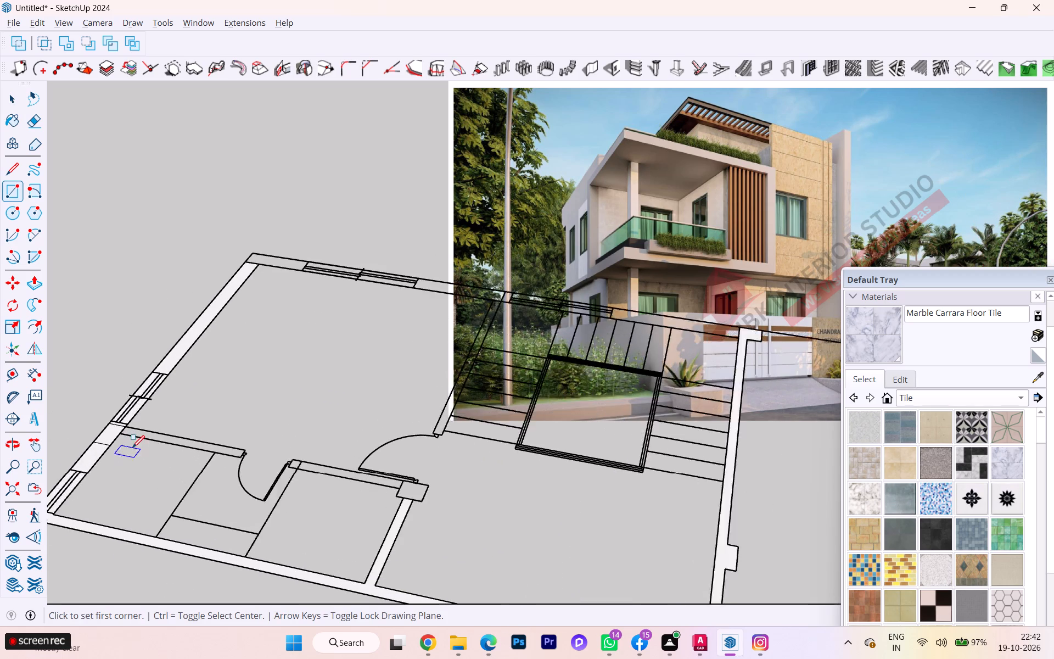
scroll(132, 448, "up", 7)
scroll(133, 439, "down", 2)
scroll(132, 438, "up", 1)
scroll(132, 438, "down", 1)
scroll(131, 436, "up", 1)
left_click(116, 421)
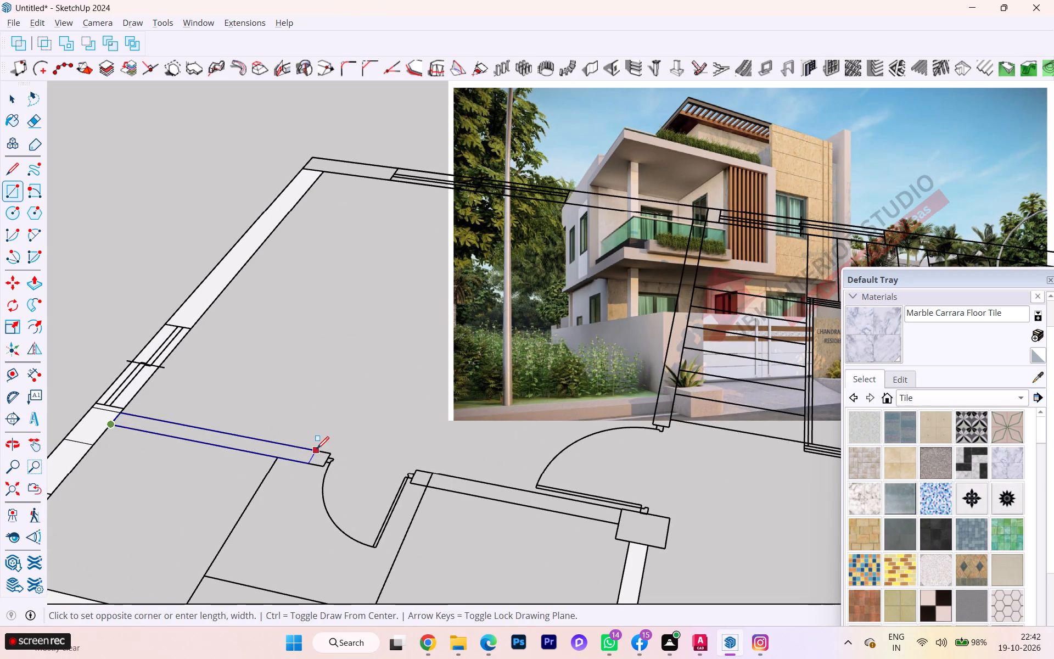
scroll(322, 454, "up", 3)
left_click(331, 455)
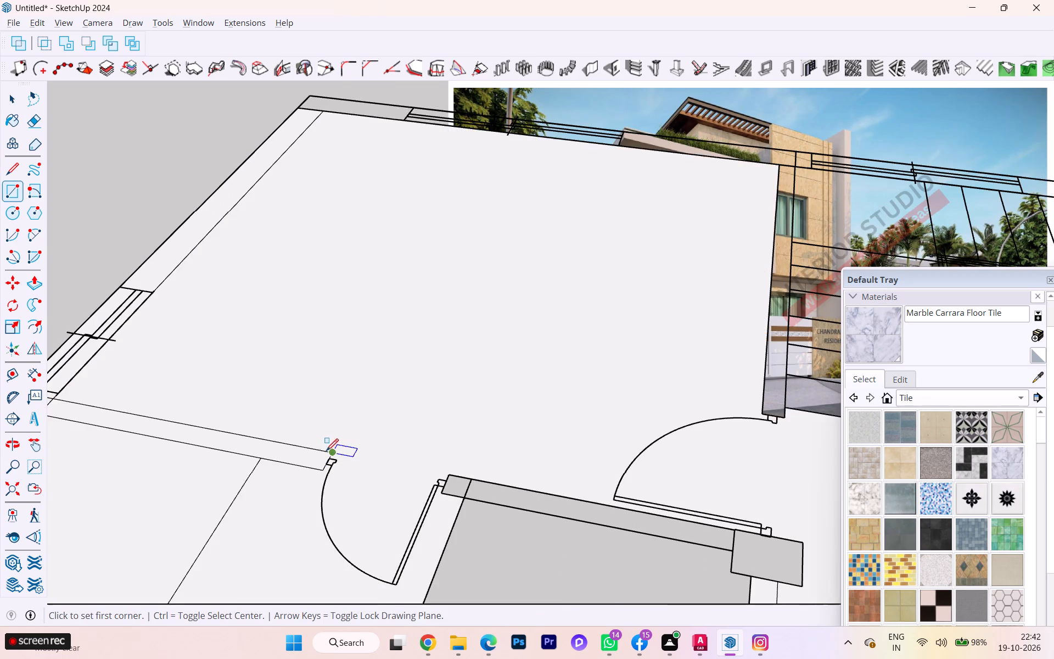
Draw a rectangle over the partition on the other side of the door opening, from the door jamb to the interior column.
scroll(325, 451, "down", 4)
scroll(419, 478, "up", 3)
left_click(407, 482)
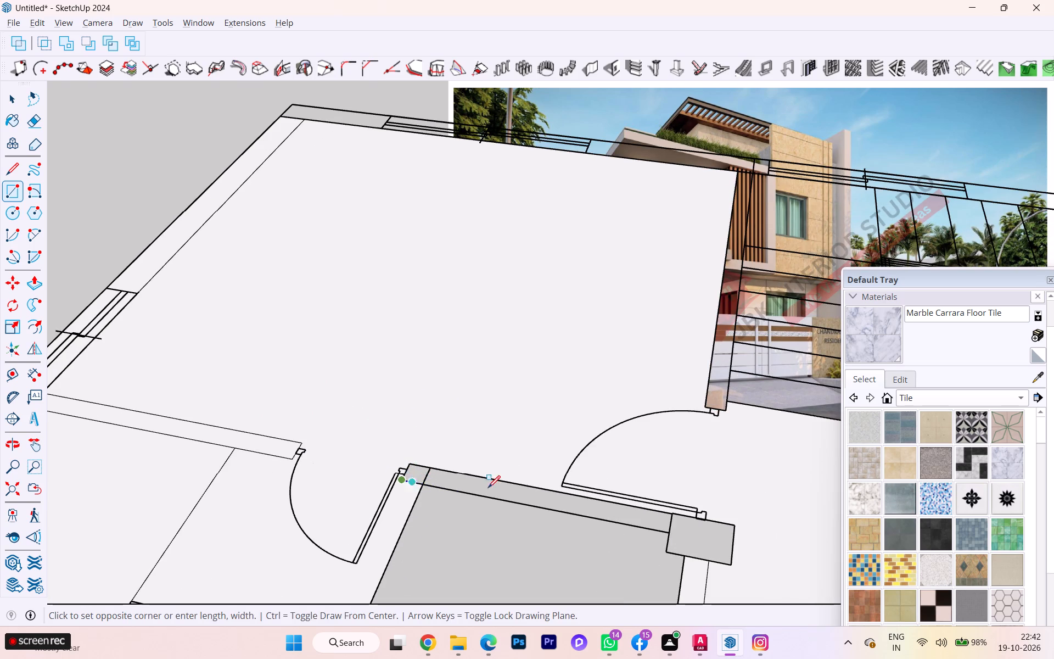
left_click(674, 517)
Delete the three floor faces in the large room and the two small rooms, keeping only the wall faces filled.
key("space")
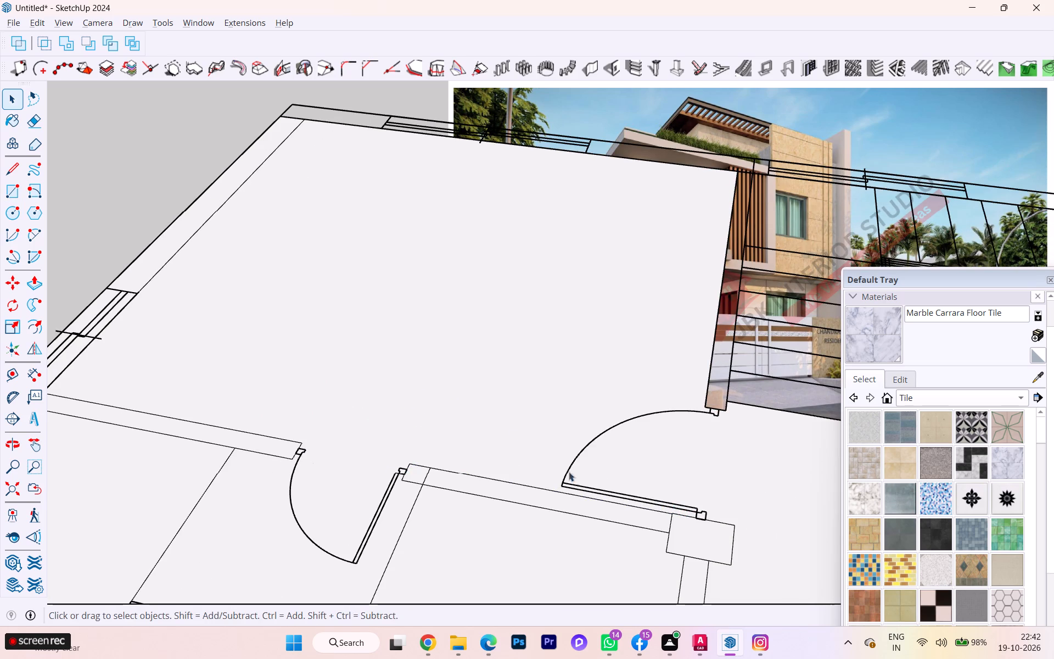
left_click(483, 409)
key("Delete")
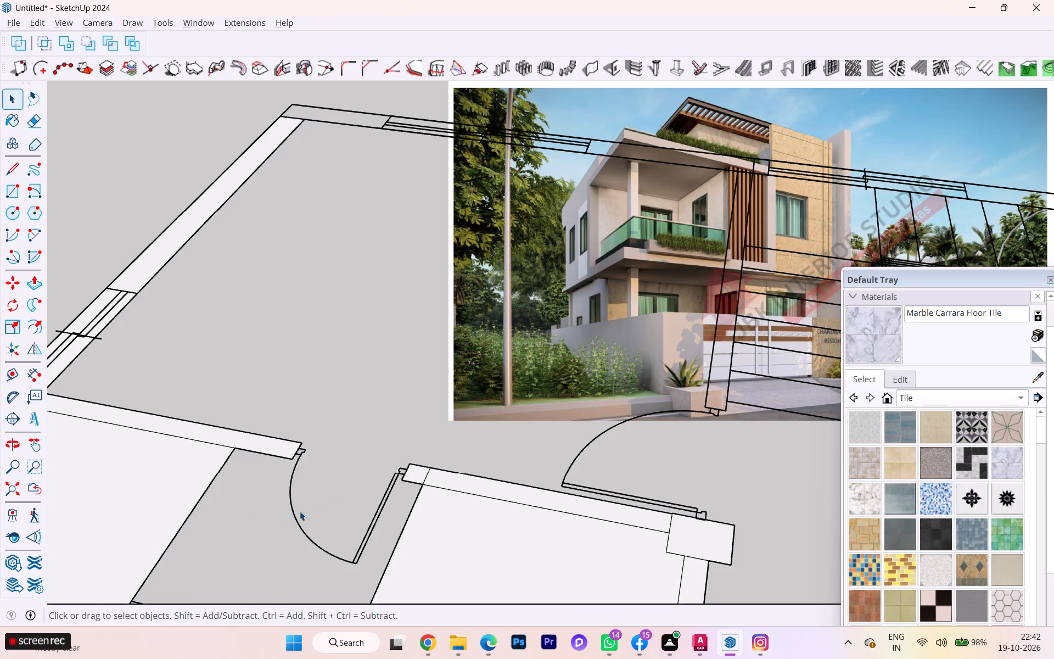
left_click(156, 498)
key("Delete")
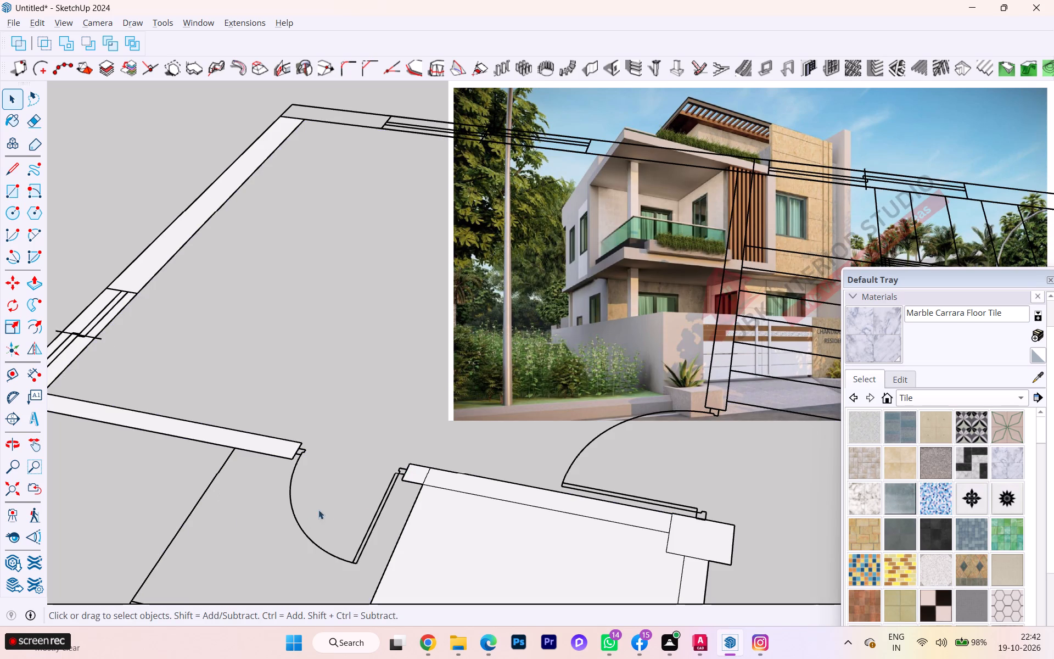
left_click(477, 537)
key("Delete")
Erase the line across the partition near the door jamb and the lines separating the interior column from its adjoining walls.
scroll(448, 491, "up", 2)
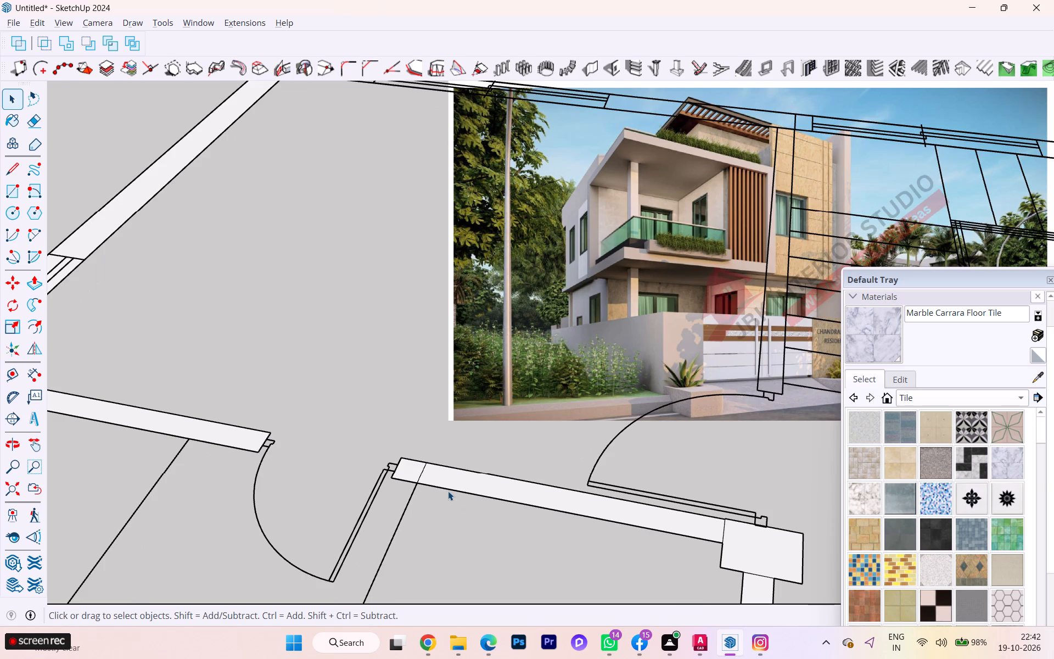
key("e")
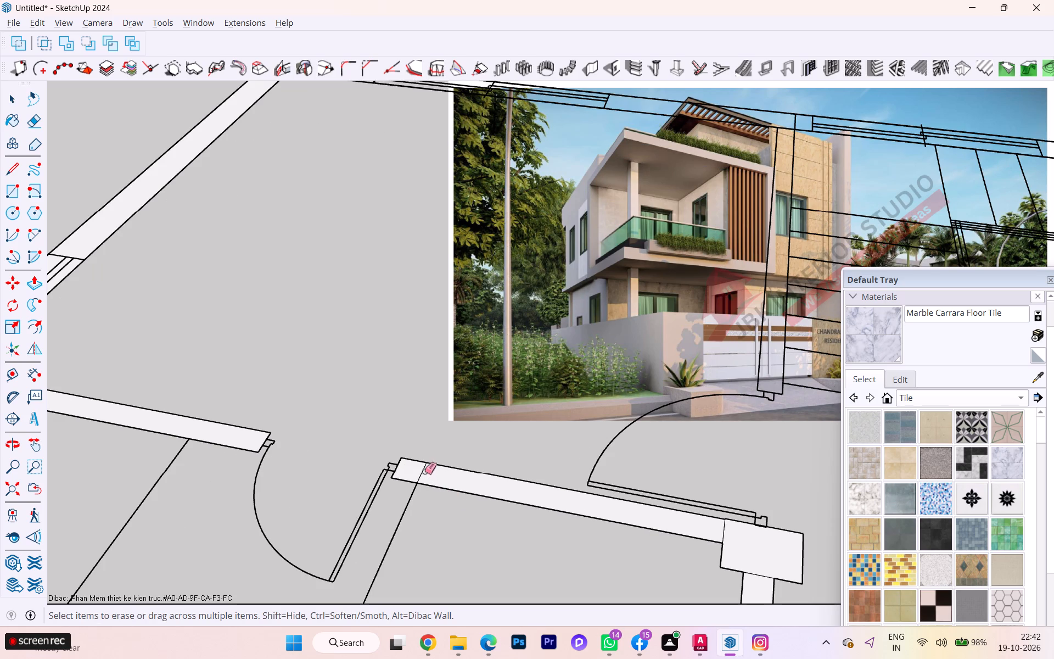
left_click(424, 471)
left_click(724, 529)
left_click(755, 573)
left_click(752, 576)
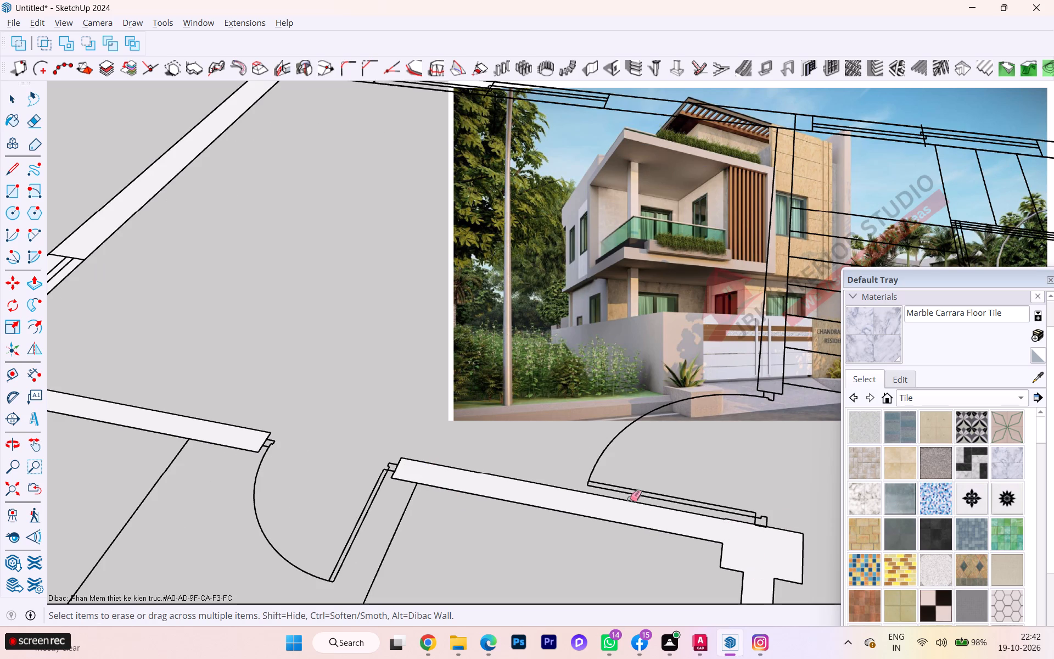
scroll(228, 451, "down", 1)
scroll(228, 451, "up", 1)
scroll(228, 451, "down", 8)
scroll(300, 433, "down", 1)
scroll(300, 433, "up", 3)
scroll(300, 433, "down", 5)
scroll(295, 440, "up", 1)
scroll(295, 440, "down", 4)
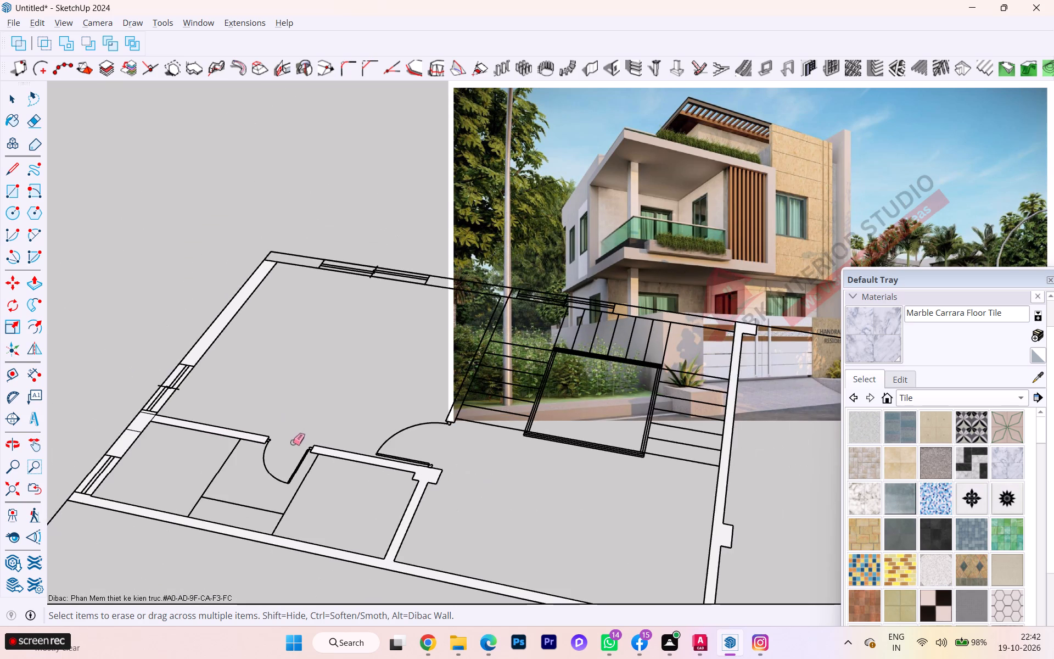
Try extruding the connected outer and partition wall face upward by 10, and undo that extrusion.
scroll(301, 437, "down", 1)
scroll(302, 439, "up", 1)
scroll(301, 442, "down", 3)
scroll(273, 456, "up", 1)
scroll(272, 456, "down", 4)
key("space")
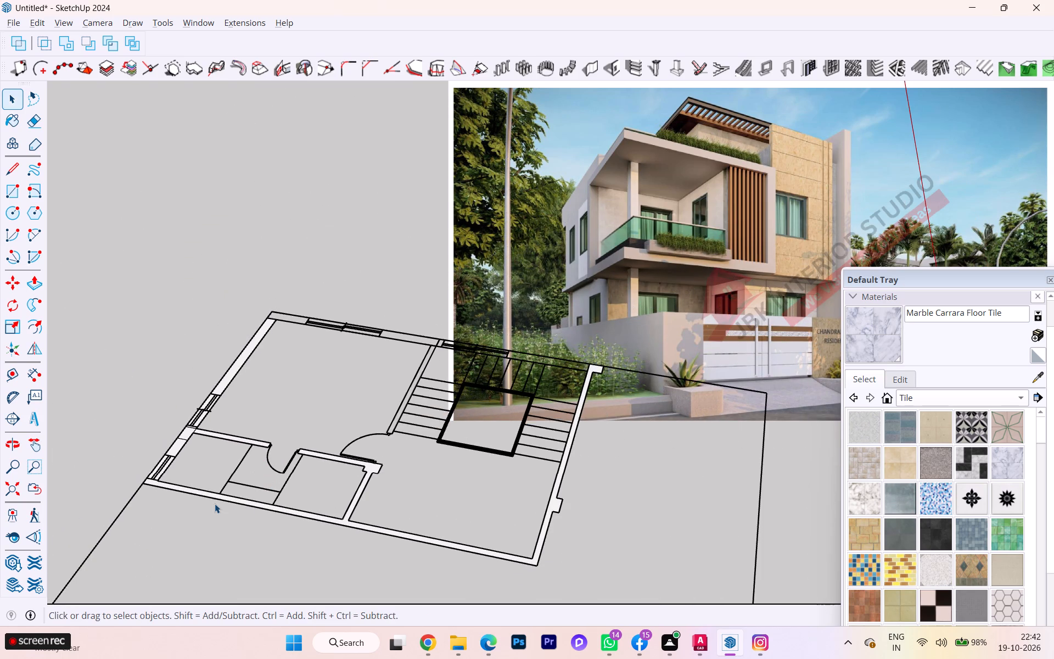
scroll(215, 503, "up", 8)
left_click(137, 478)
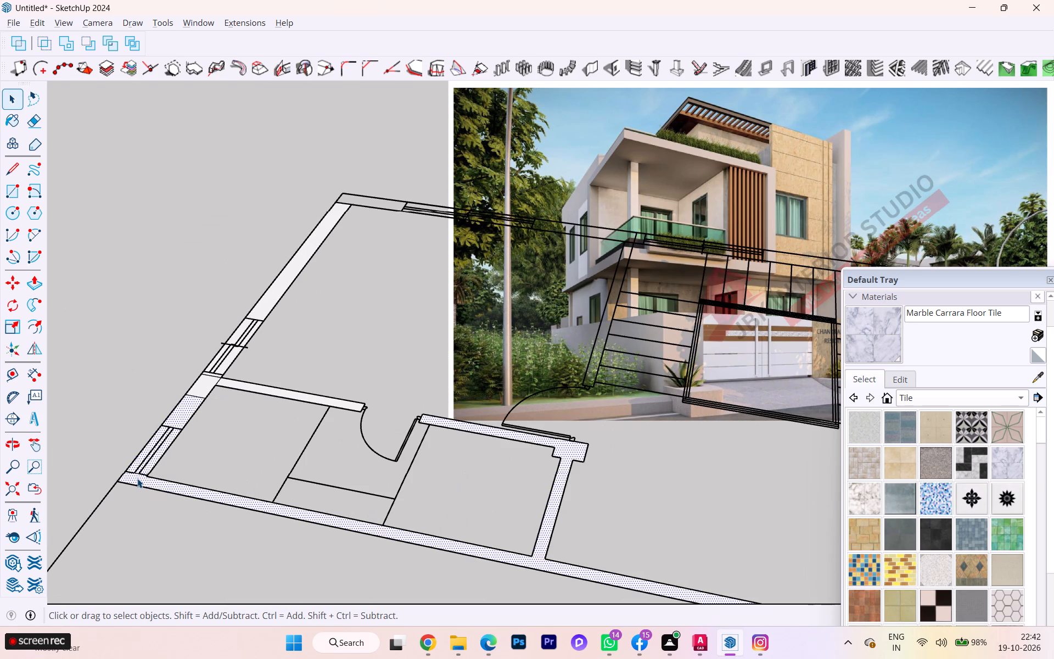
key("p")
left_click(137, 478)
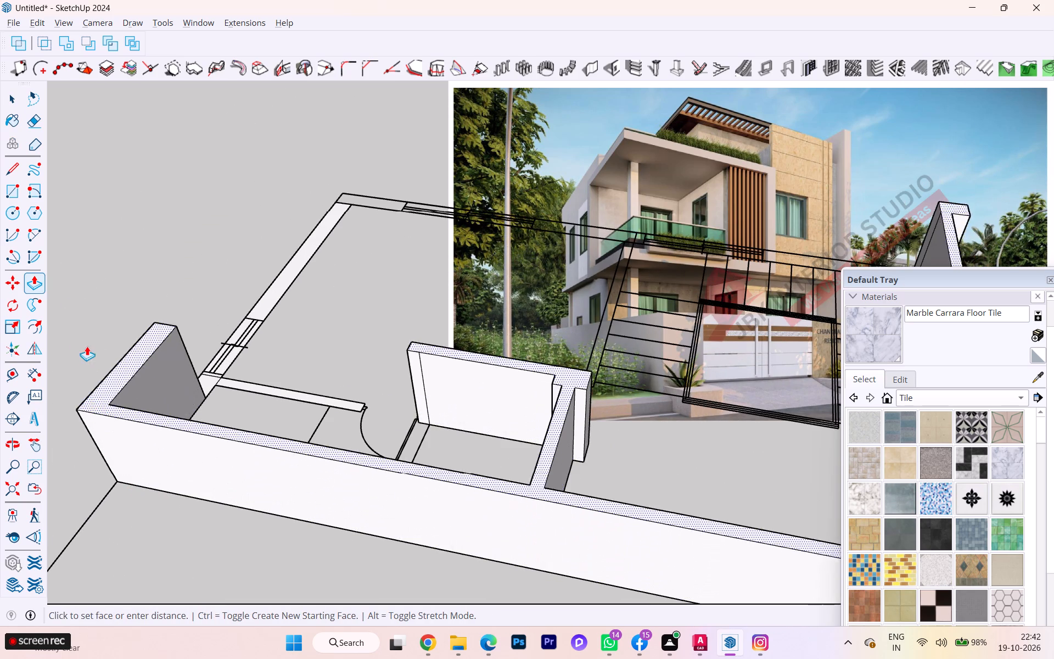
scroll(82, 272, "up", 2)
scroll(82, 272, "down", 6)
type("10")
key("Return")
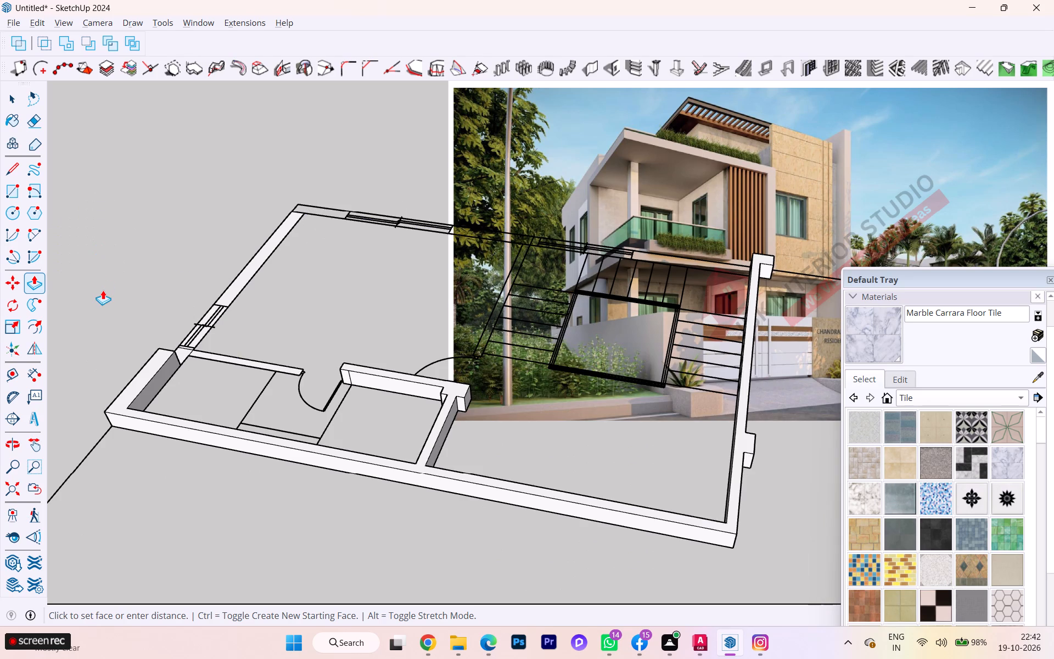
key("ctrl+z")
Extrude the connected outer and partition wall face up to a height of 10'.
left_click(150, 425)
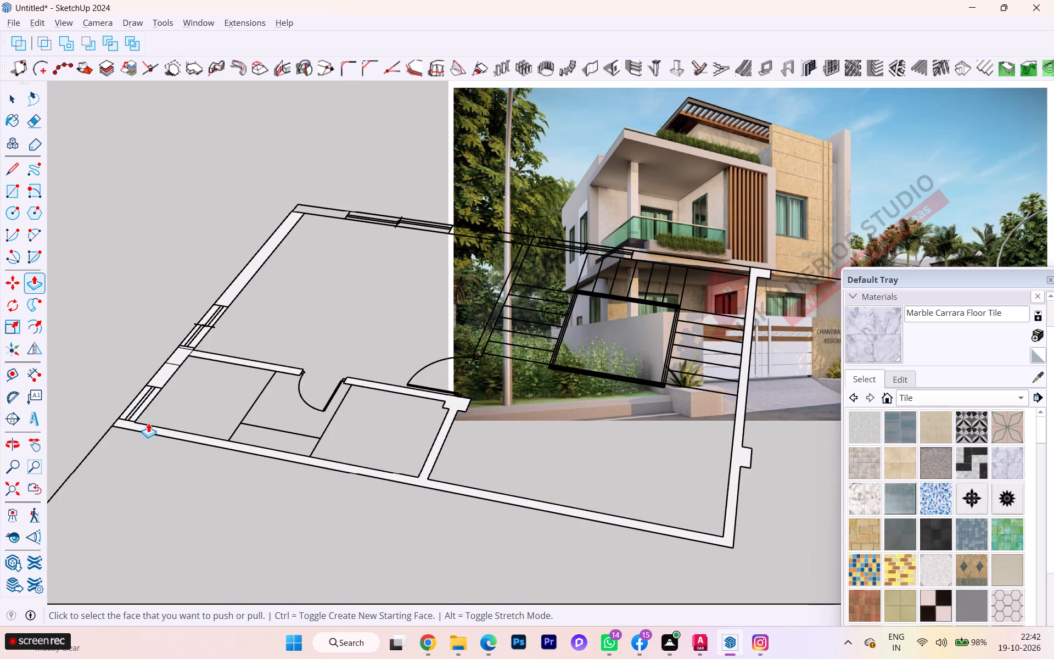
scroll(167, 432, "up", 3)
left_click(167, 428)
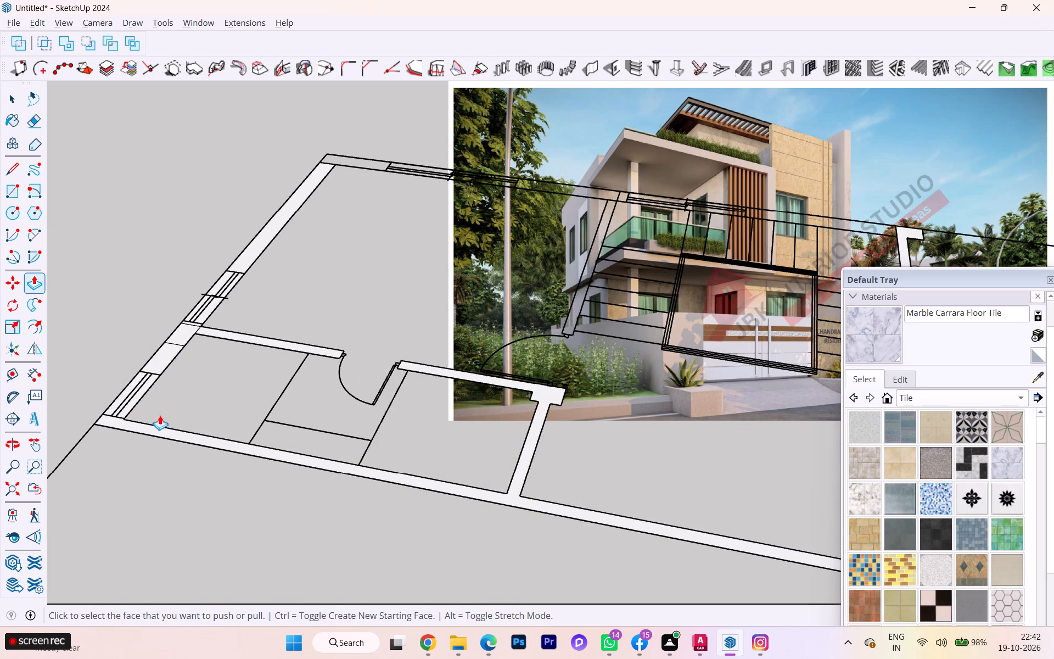
scroll(183, 426, "up", 3)
left_click(184, 435)
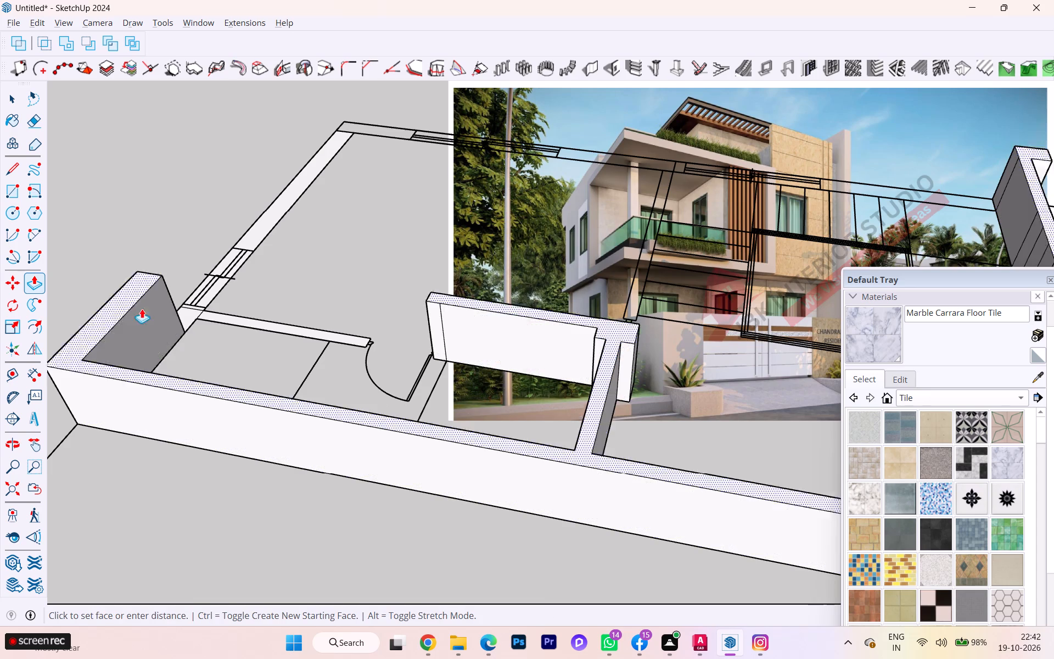
type("10'")
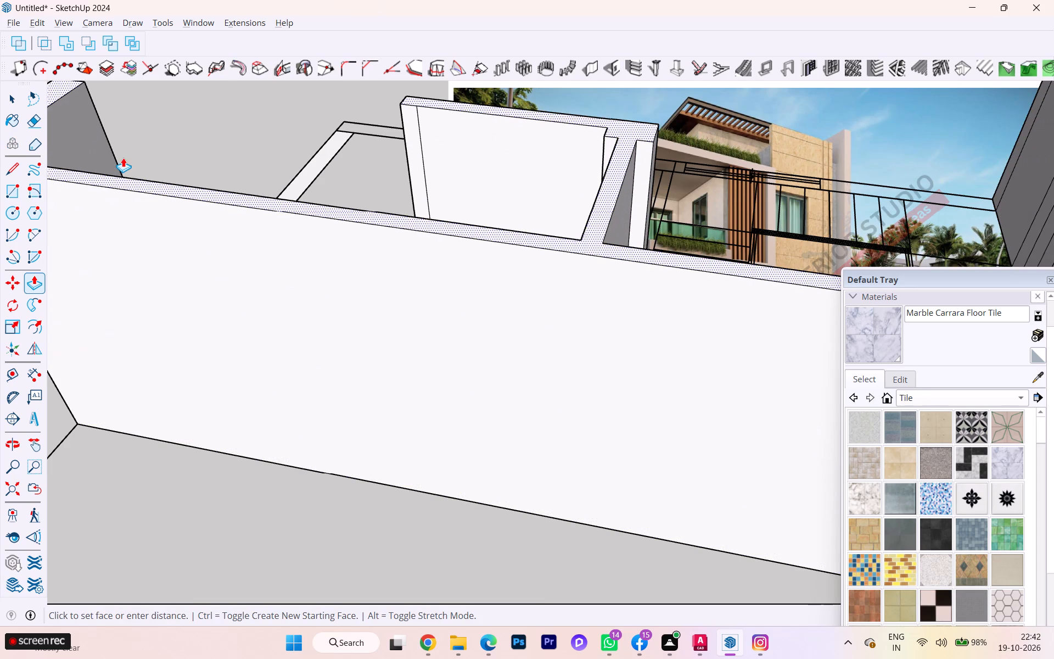
key("Return")
Extrude the short outer-wall piece between the raised wall and the large room's side window up to the raised walls' top.
scroll(104, 370, "down", 7)
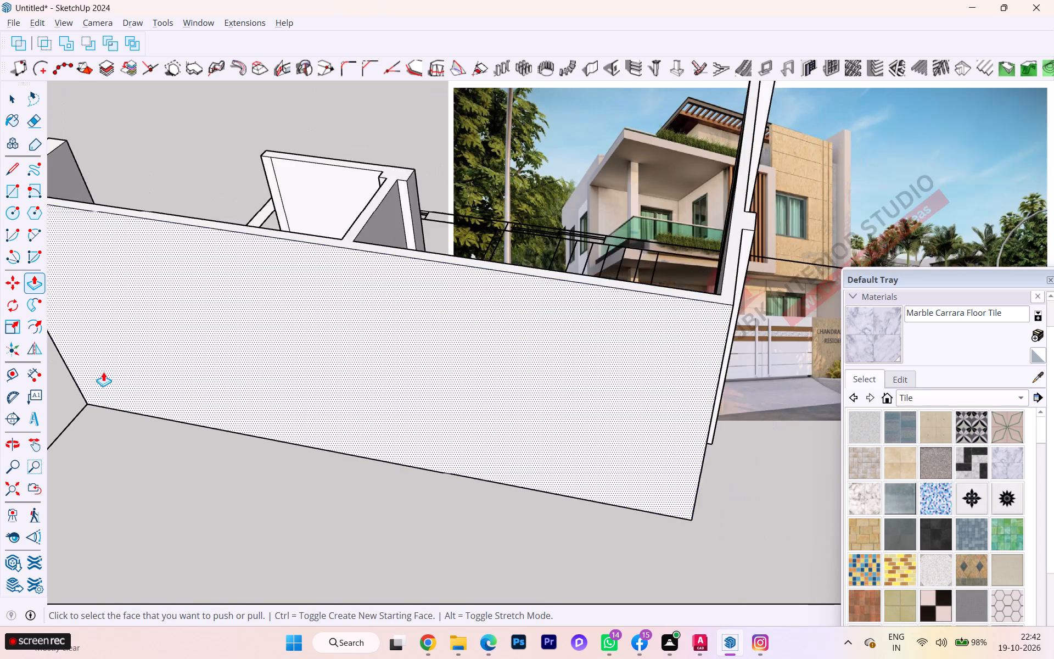
scroll(103, 372, "down", 3)
scroll(348, 465, "down", 1)
middle_click_drag(348, 465, 0, 468)
scroll(239, 451, "down", 2)
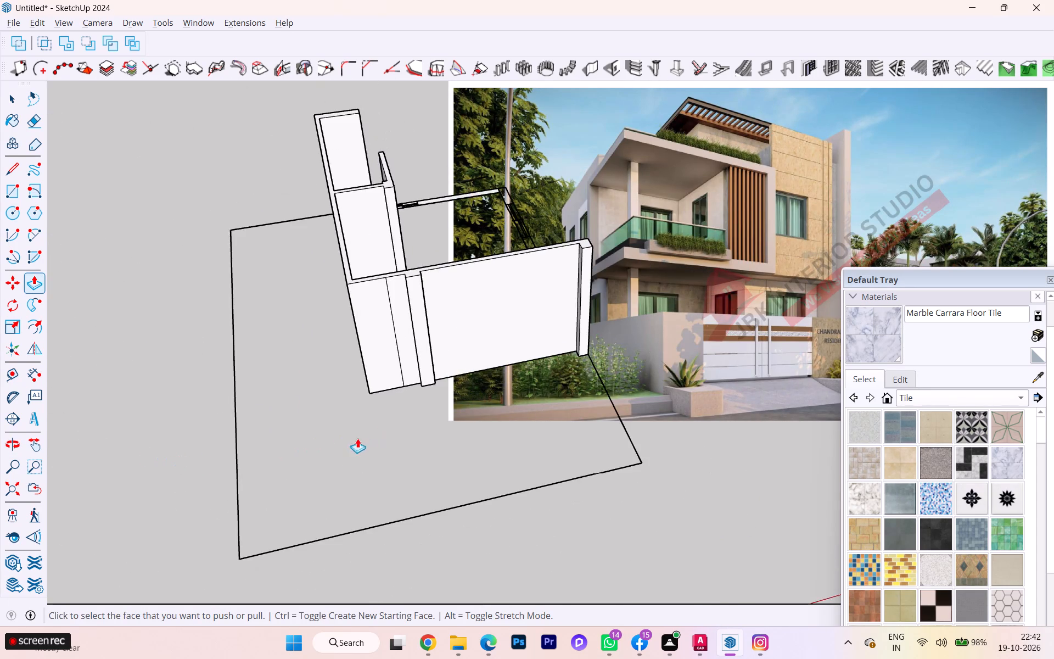
scroll(357, 439, "down", 3)
scroll(346, 443, "up", 1)
scroll(342, 443, "down", 2)
middle_click_drag(403, 436, 0, 492)
scroll(481, 334, "down", 2)
middle_click_drag(509, 334, 223, 337)
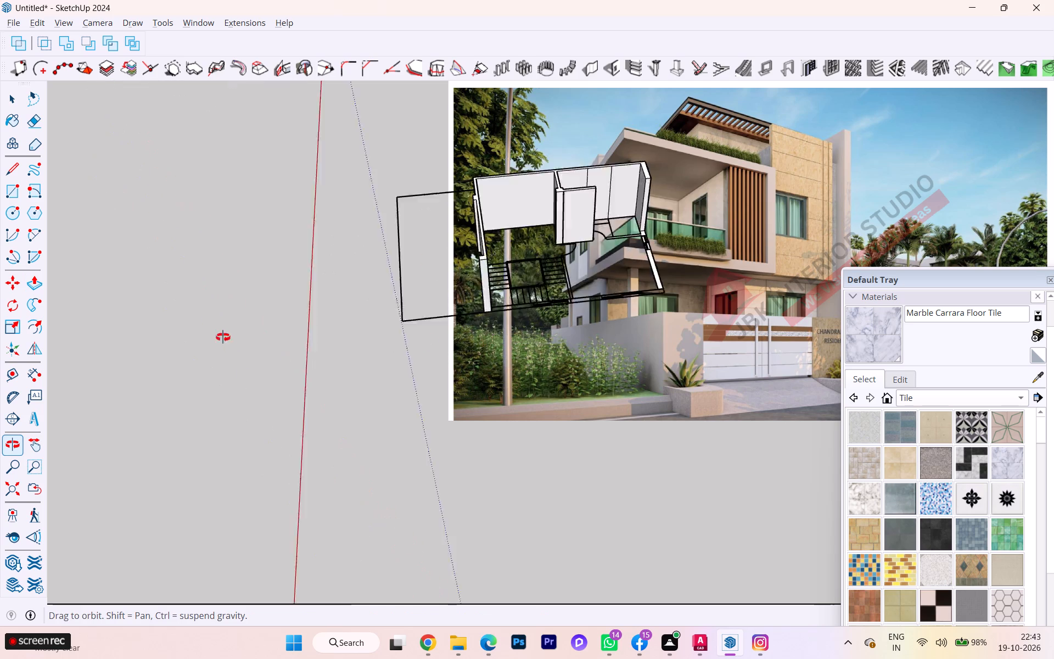
middle_click_drag(223, 337, 125, 338)
scroll(125, 338, "down", 1)
scroll(125, 338, "up", 1)
scroll(125, 338, "down", 9)
scroll(217, 387, "down", 4)
scroll(318, 316, "up", 7)
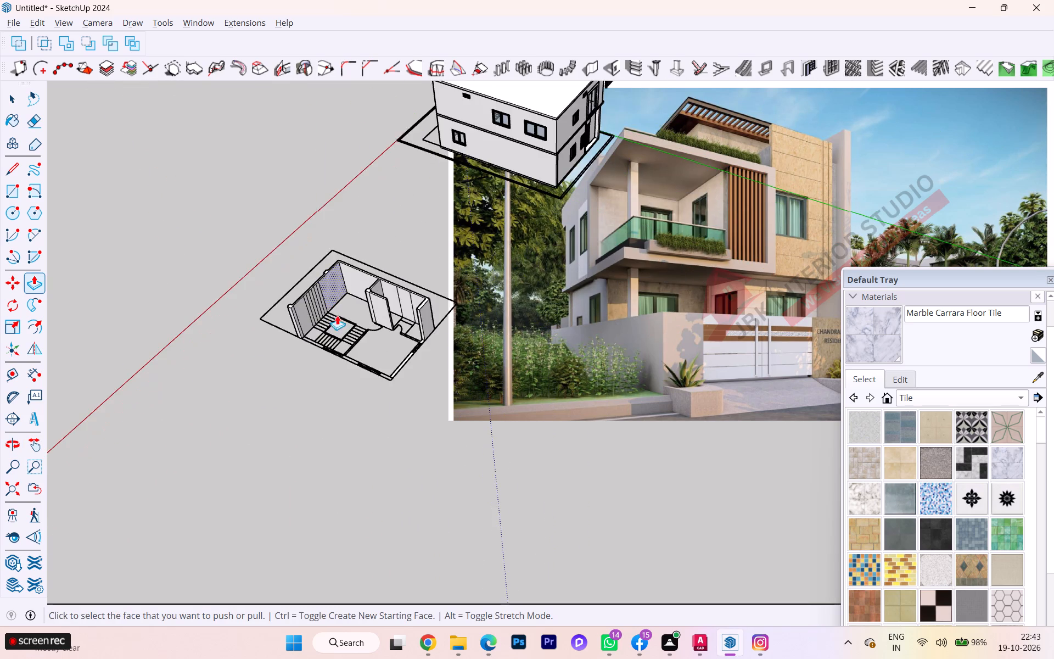
scroll(337, 315, "up", 4)
scroll(319, 360, "down", 1)
scroll(319, 361, "up", 2)
scroll(319, 359, "down", 1)
scroll(319, 359, "up", 13)
scroll(315, 345, "down", 2)
scroll(277, 334, "up", 1)
scroll(277, 334, "down", 3)
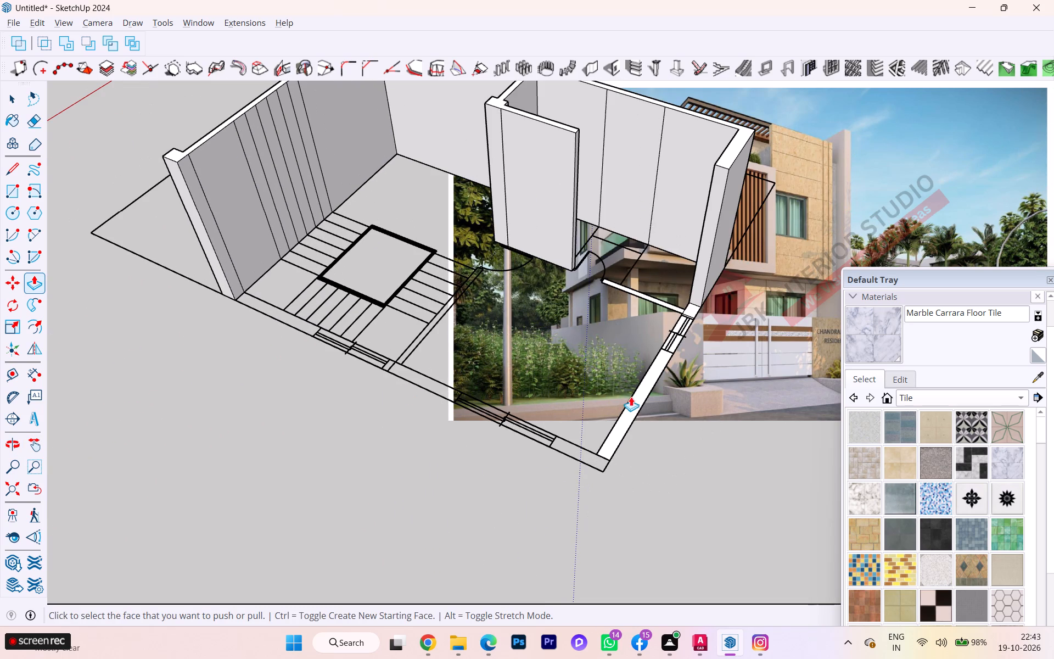
left_click(639, 399)
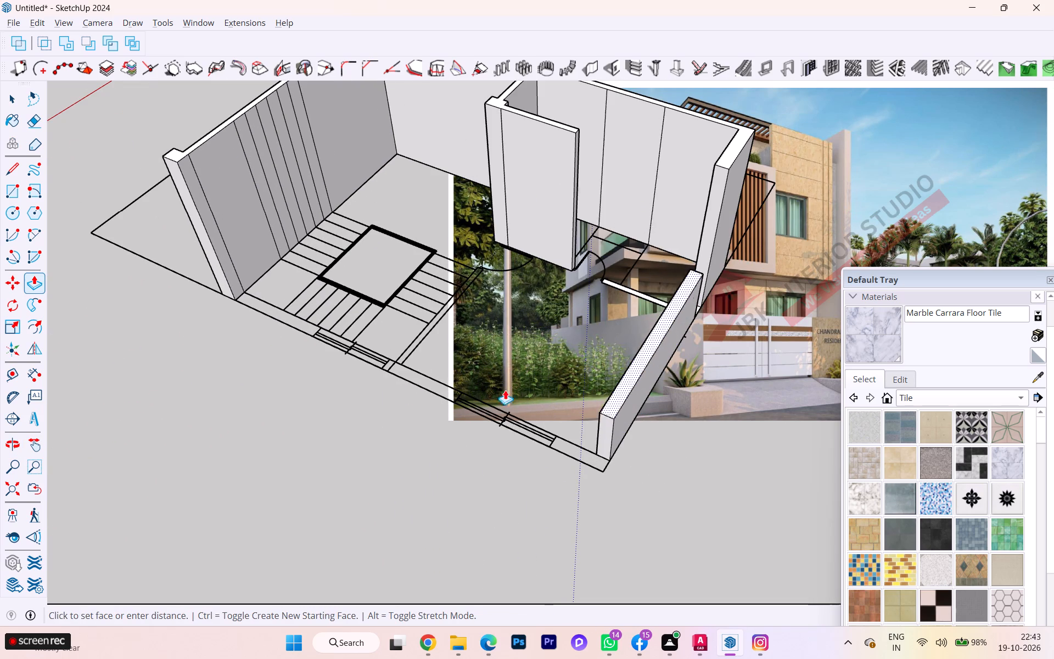
key("space")
scroll(686, 357, "up", 4)
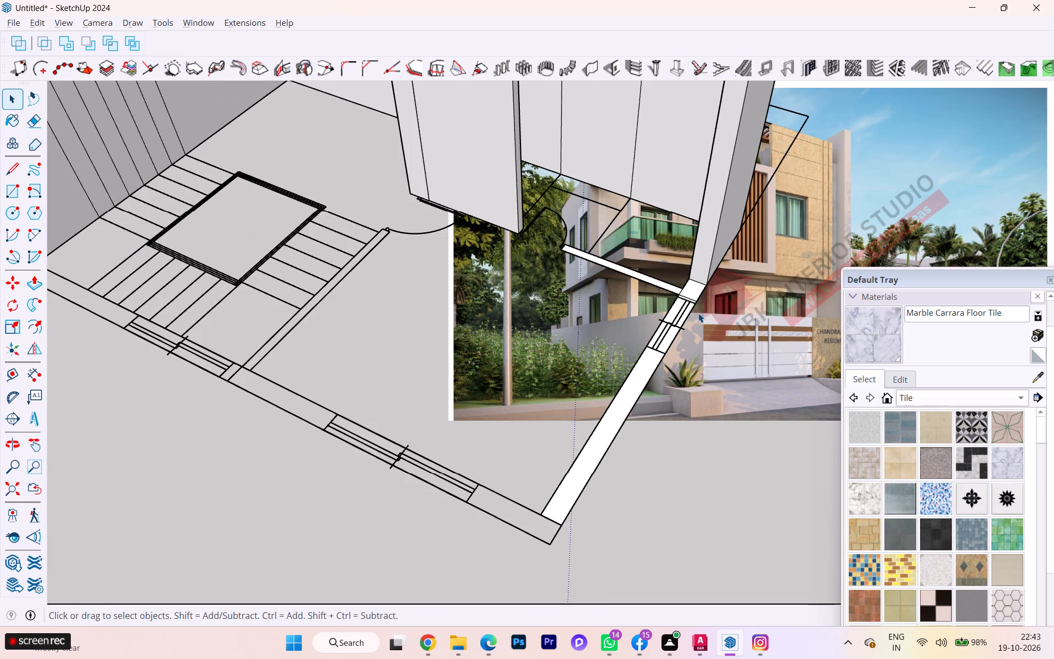
key("p")
scroll(697, 306, "up", 3)
left_click(697, 289)
scroll(683, 247, "down", 3)
scroll(682, 247, "up", 1)
scroll(680, 247, "down", 2)
scroll(676, 247, "up", 3)
scroll(669, 247, "down", 1)
scroll(669, 247, "up", 2)
scroll(669, 247, "down", 8)
left_click(715, 137)
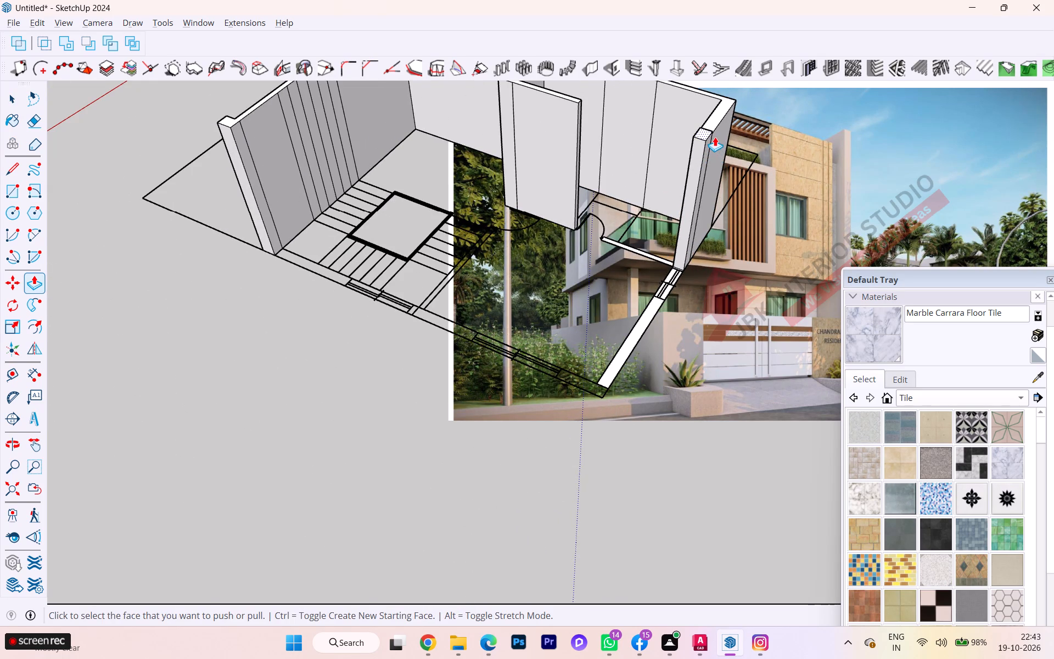
Extrude the rest of that outer wall, including the window strip, up to the raised walls' top.
scroll(700, 174, "up", 3)
scroll(701, 189, "down", 1)
scroll(702, 198, "up", 7)
scroll(672, 336, "down", 5)
scroll(672, 338, "up", 5)
scroll(662, 339, "down", 2)
scroll(661, 339, "up", 2)
scroll(661, 339, "down", 2)
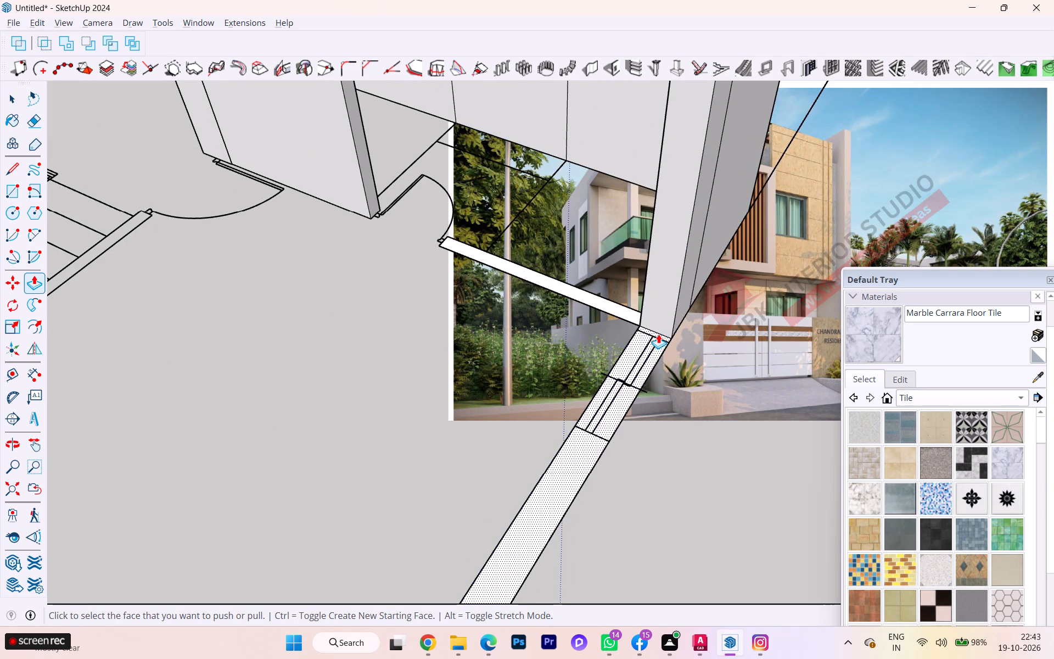
left_click(642, 342)
scroll(612, 249, "down", 1)
scroll(611, 248, "up", 1)
scroll(610, 248, "down", 3)
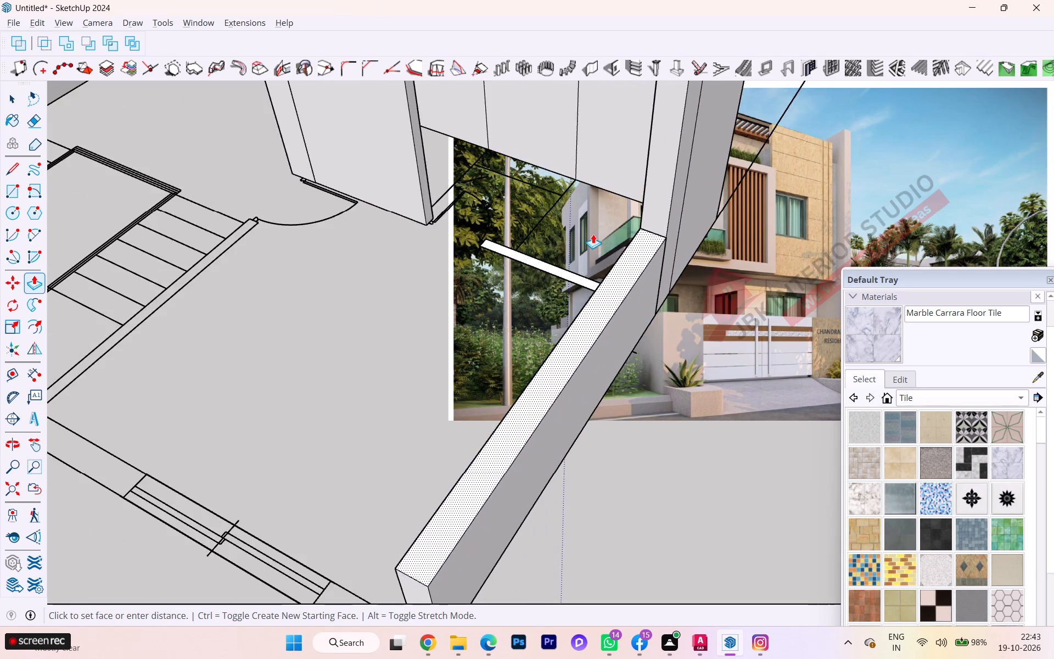
scroll(592, 234, "down", 3)
scroll(580, 239, "up", 1)
scroll(578, 240, "down", 4)
left_click(612, 133)
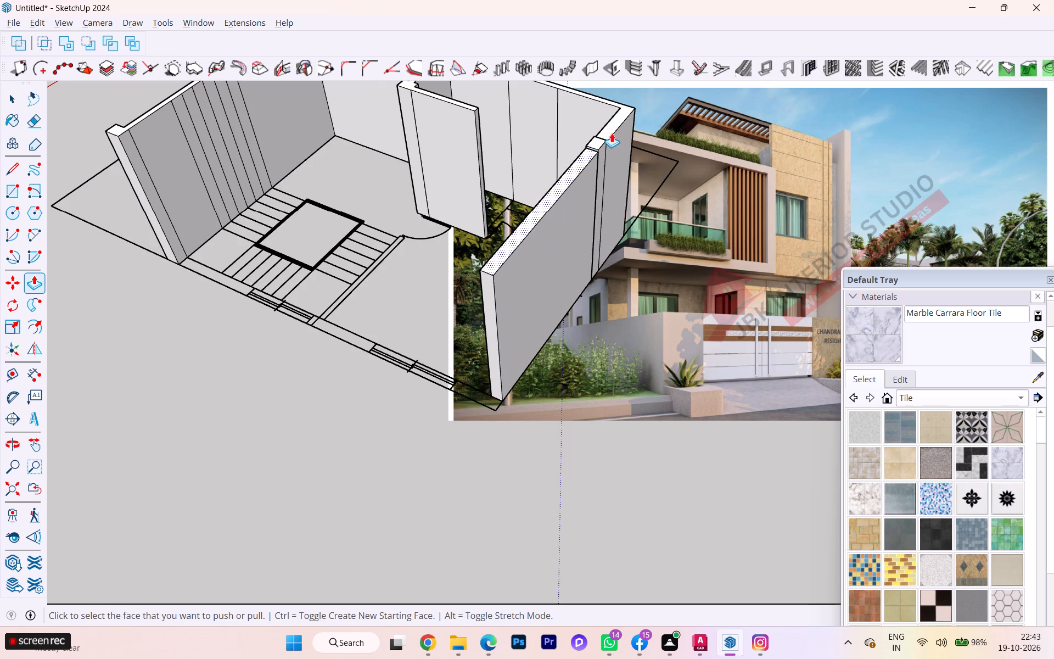
Level the top of the short wall piece at the partition junction with the adjoining long wall.
scroll(610, 144, "up", 3)
left_click(596, 142)
left_click(578, 161)
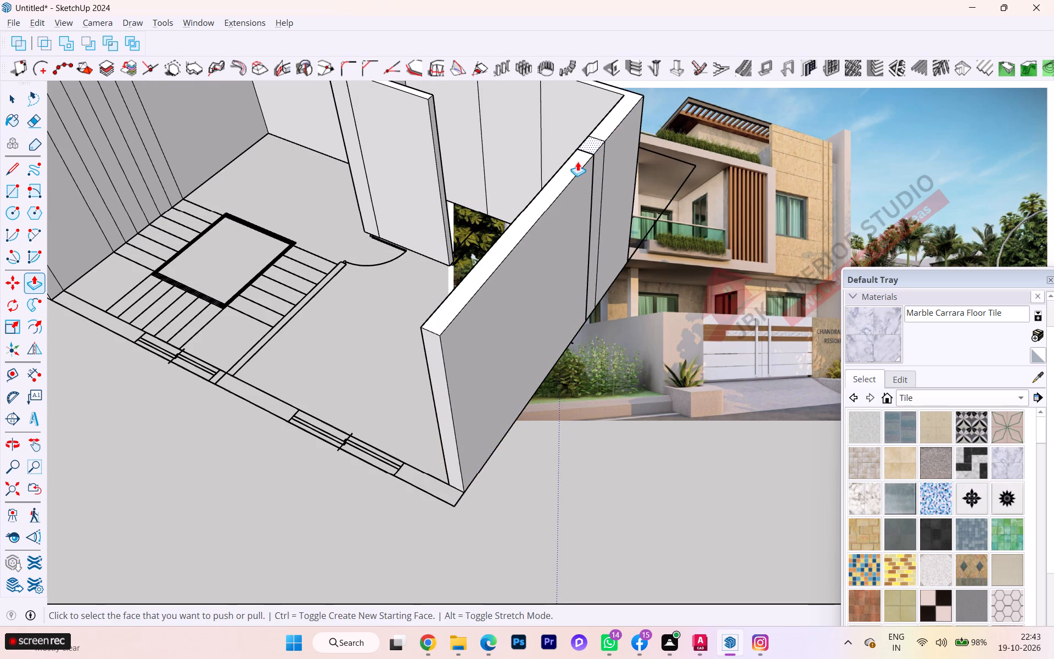
Push the junction piece's end face across the narrow gap until it meets the long wall's edge.
key("space")
scroll(592, 194, "up", 5)
middle_click_drag(594, 187, 319, 313)
scroll(587, 193, "down", 1)
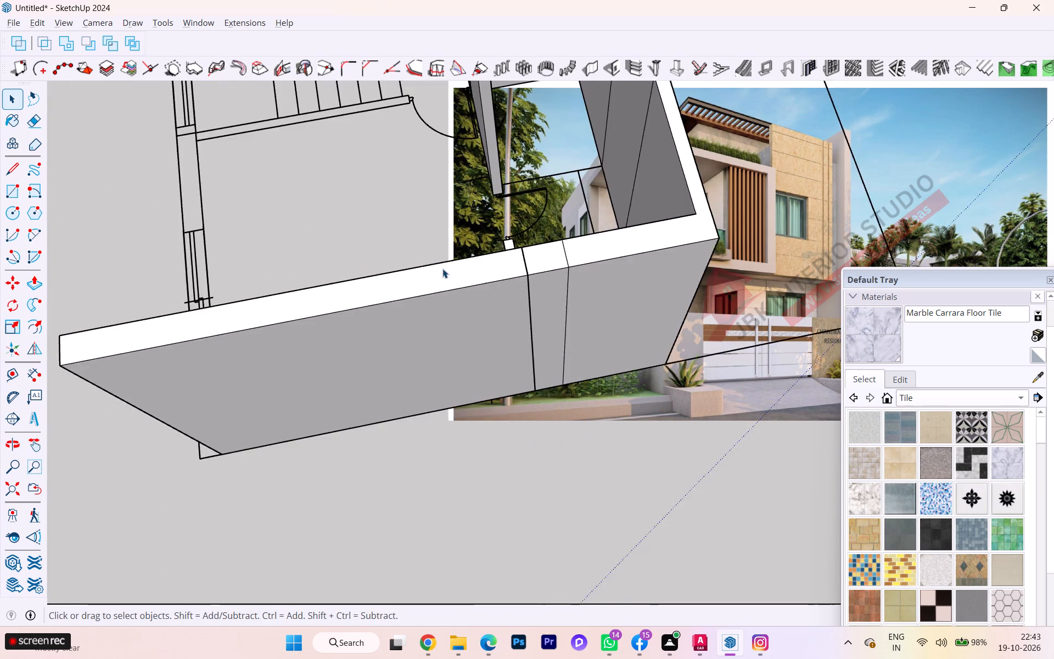
scroll(470, 268, "up", 1)
scroll(476, 268, "down", 1)
scroll(479, 269, "up", 7)
scroll(543, 278, "down", 2)
scroll(543, 278, "up", 9)
scroll(569, 259, "down", 1)
scroll(569, 259, "up", 3)
scroll(569, 259, "down", 1)
scroll(569, 259, "up", 1)
scroll(569, 259, "down", 1)
scroll(569, 259, "up", 11)
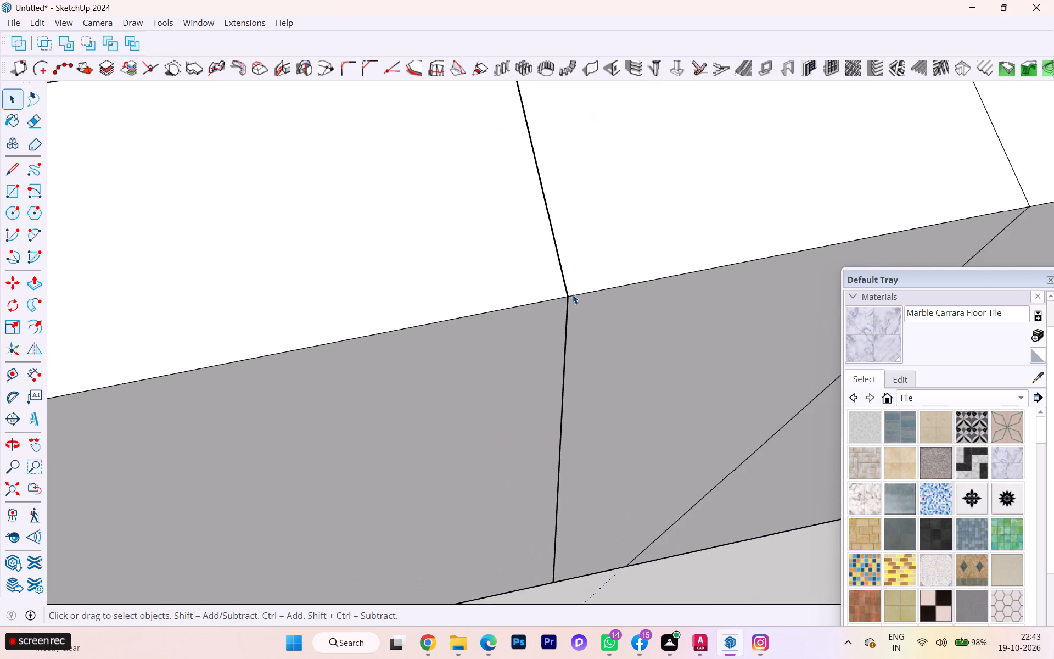
scroll(573, 294, "up", 3)
scroll(573, 294, "down", 1)
scroll(573, 294, "up", 12)
scroll(573, 294, "down", 3)
scroll(573, 294, "up", 6)
scroll(557, 307, "down", 1)
scroll(557, 308, "up", 7)
scroll(556, 309, "down", 1)
scroll(556, 309, "up", 3)
scroll(558, 300, "down", 2)
scroll(558, 300, "up", 5)
scroll(558, 300, "down", 1)
scroll(558, 300, "up", 5)
scroll(565, 284, "down", 1)
scroll(565, 284, "up", 1)
scroll(565, 284, "down", 2)
scroll(565, 284, "up", 2)
left_click(567, 276)
scroll(567, 276, "up", 10)
left_click(562, 266)
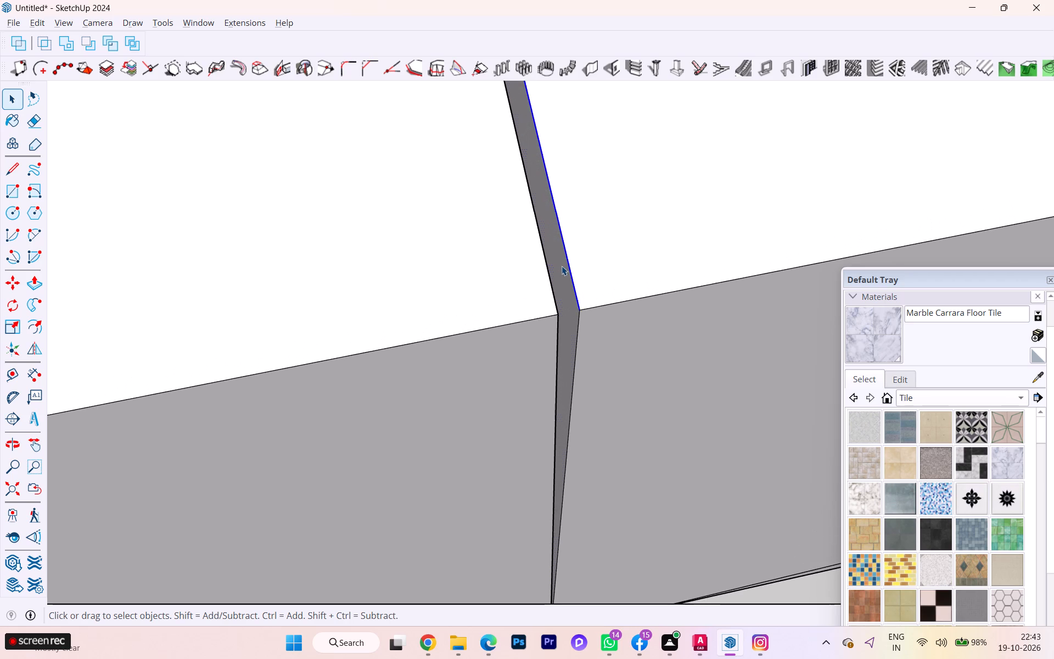
key("p")
left_click(562, 266)
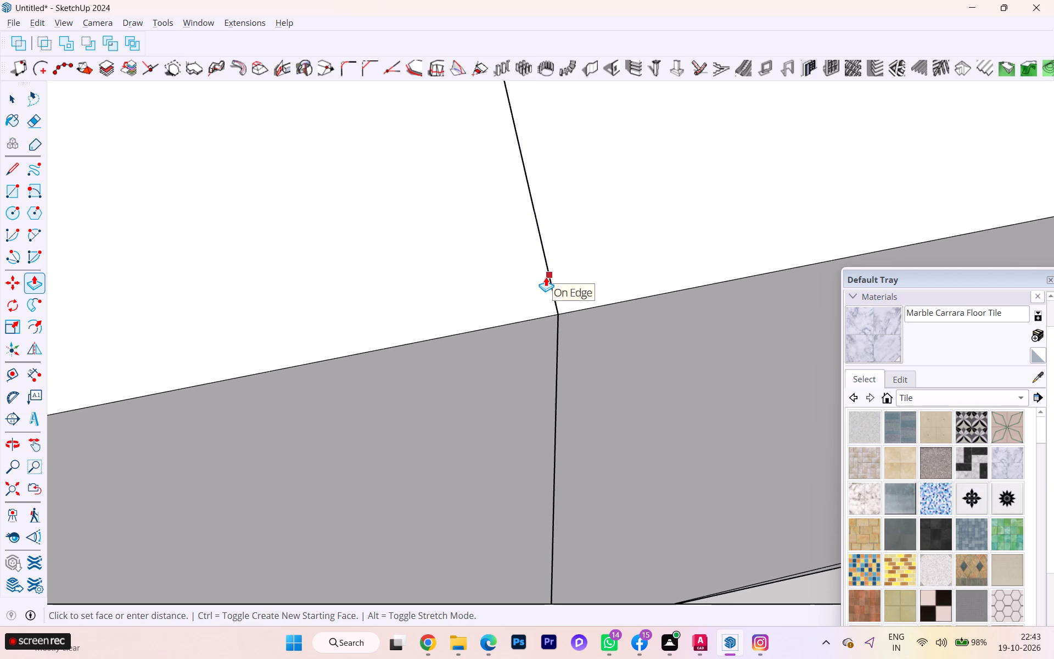
left_click(546, 277)
key("space")
Erase the seam lines on the wall's top and outer face where the gap was closed.
key("e")
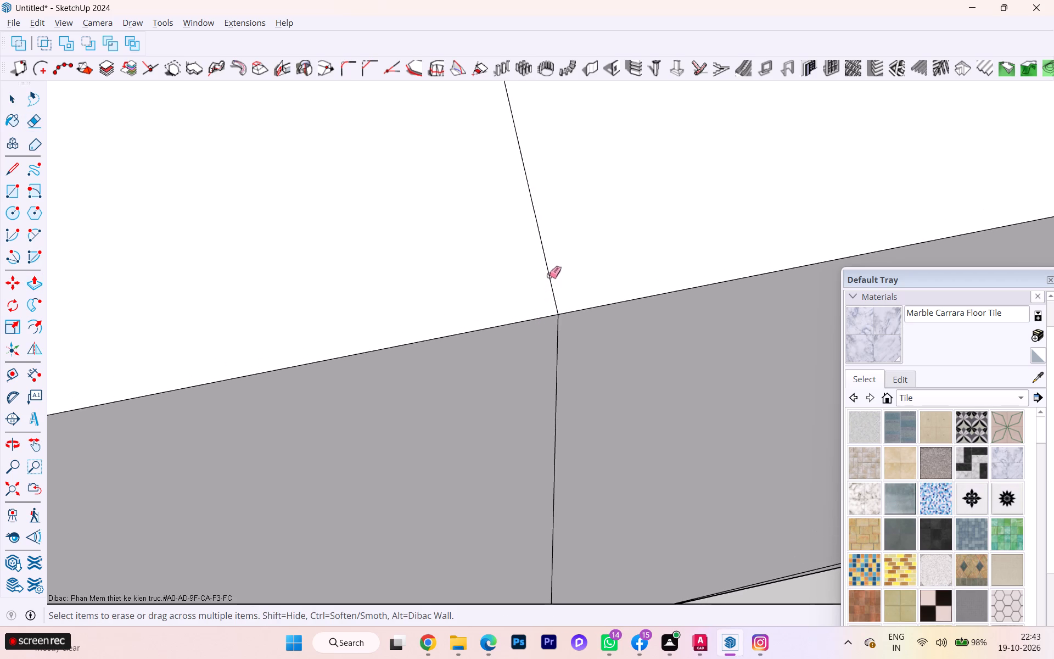
left_click(549, 275)
left_click(557, 373)
Erase the remaining seam line across the outer wall's top near the partition.
scroll(495, 291, "down", 3)
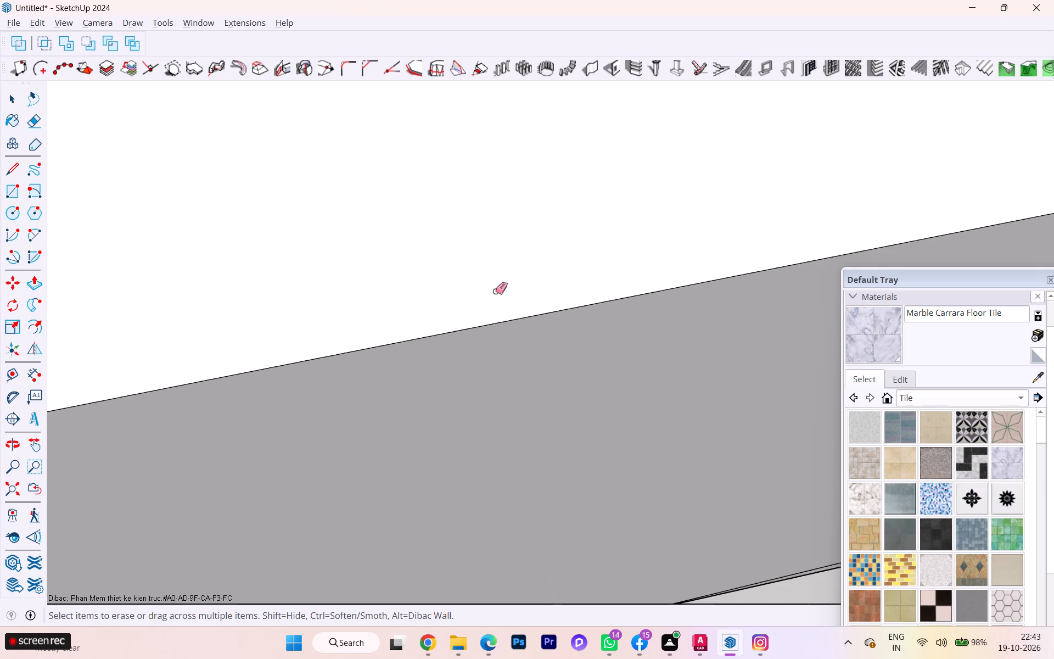
scroll(495, 291, "down", 13)
scroll(476, 379, "down", 4)
scroll(471, 348, "up", 2)
scroll(471, 348, "down", 8)
scroll(471, 348, "up", 2)
scroll(447, 259, "down", 5)
scroll(447, 259, "up", 3)
scroll(447, 259, "down", 1)
scroll(447, 259, "up", 1)
scroll(447, 259, "down", 1)
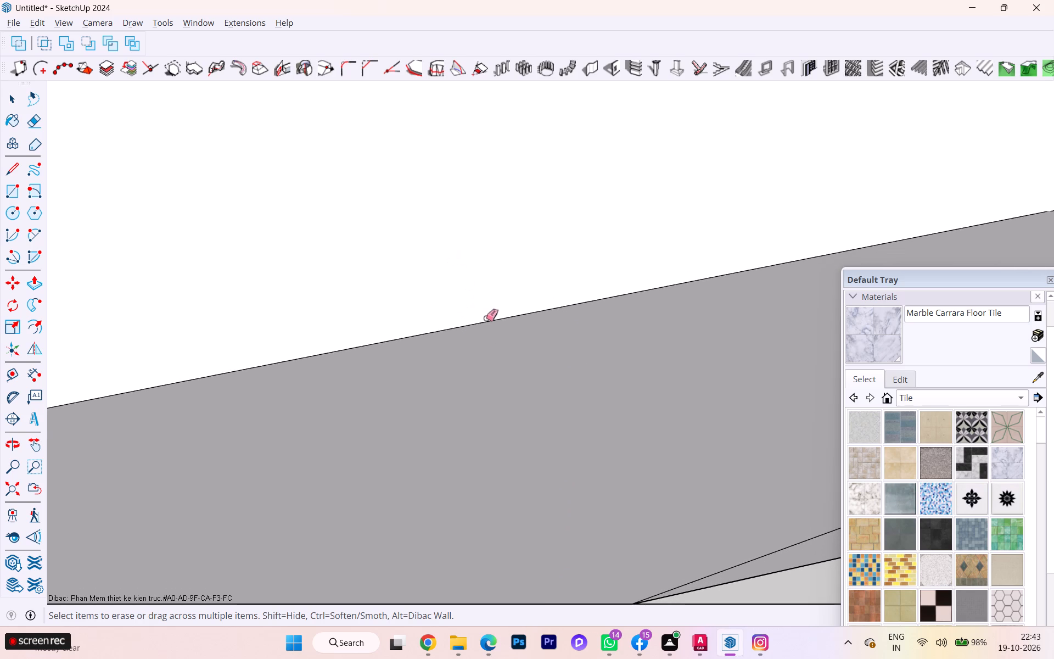
scroll(486, 319, "down", 1)
scroll(486, 319, "up", 1)
scroll(486, 319, "down", 2)
scroll(486, 319, "up", 1)
scroll(486, 319, "down", 1)
scroll(486, 319, "up", 1)
scroll(486, 321, "down", 6, "ctrl")
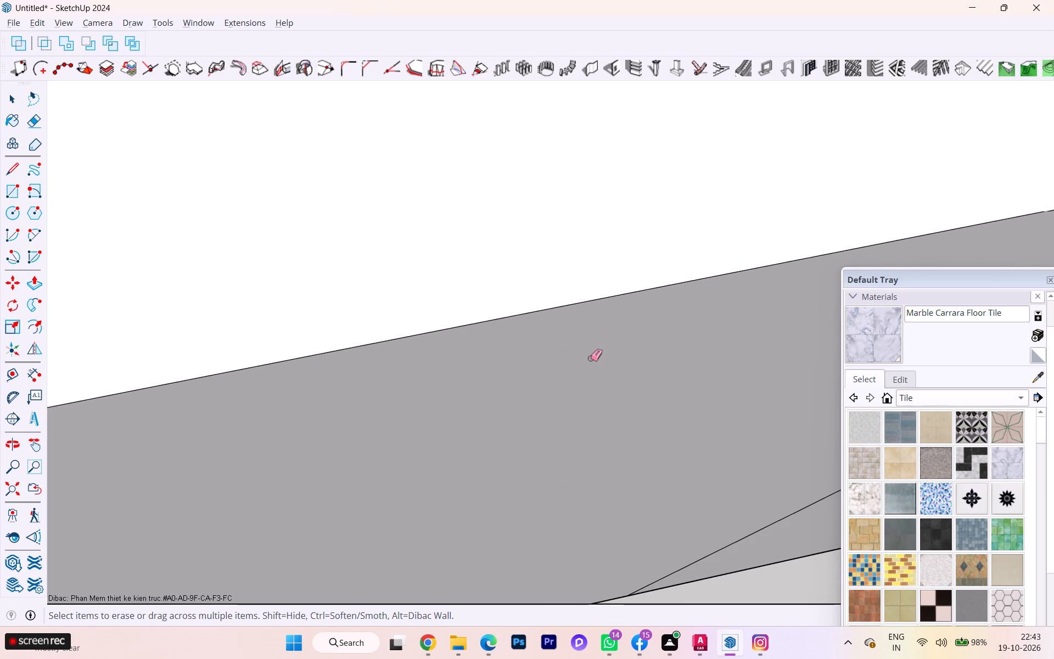
scroll(590, 358, "down", 19, "ctrl")
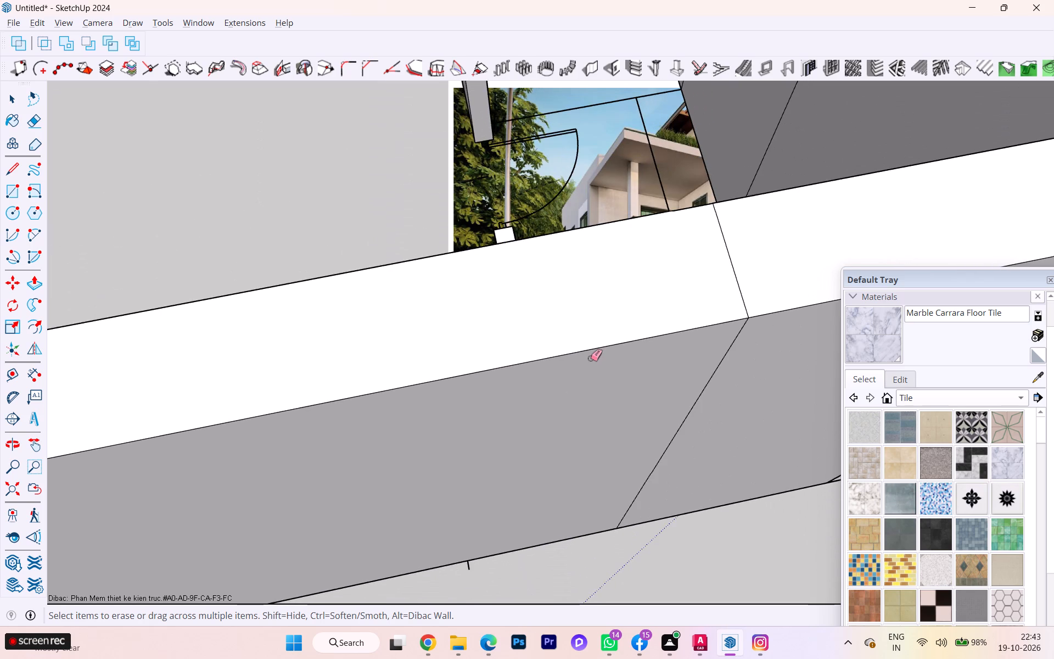
scroll(590, 358, "down", 8, "ctrl")
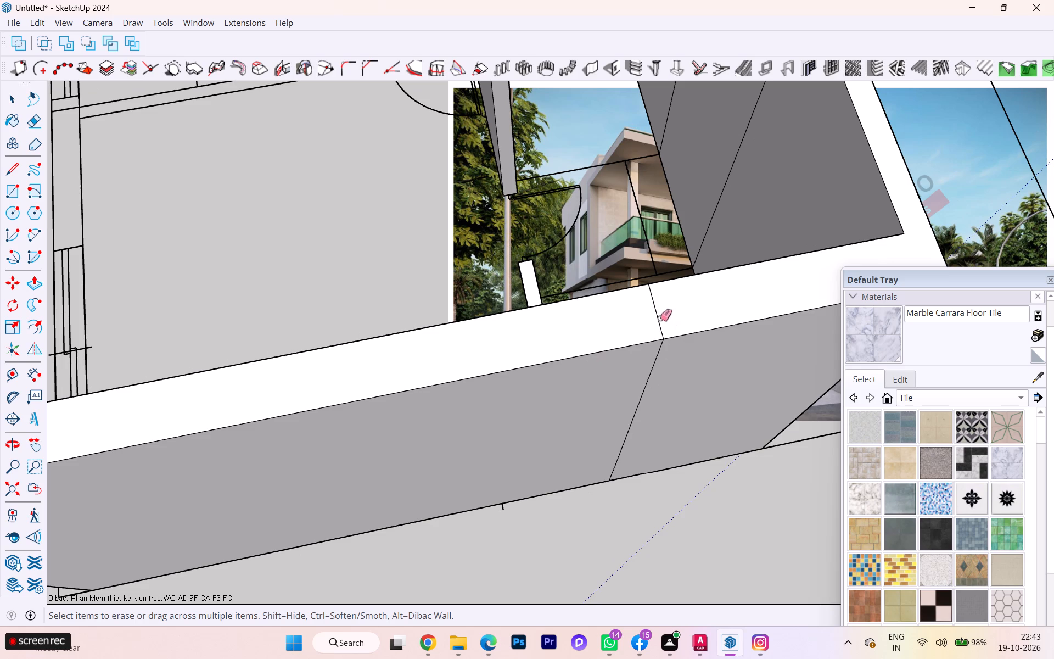
left_click(659, 316)
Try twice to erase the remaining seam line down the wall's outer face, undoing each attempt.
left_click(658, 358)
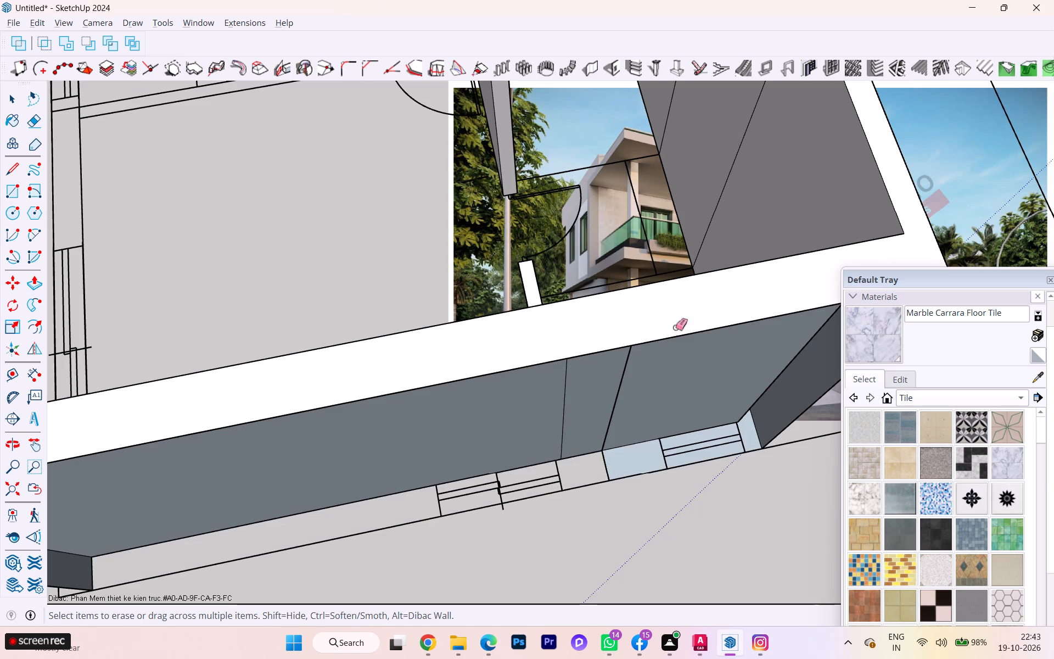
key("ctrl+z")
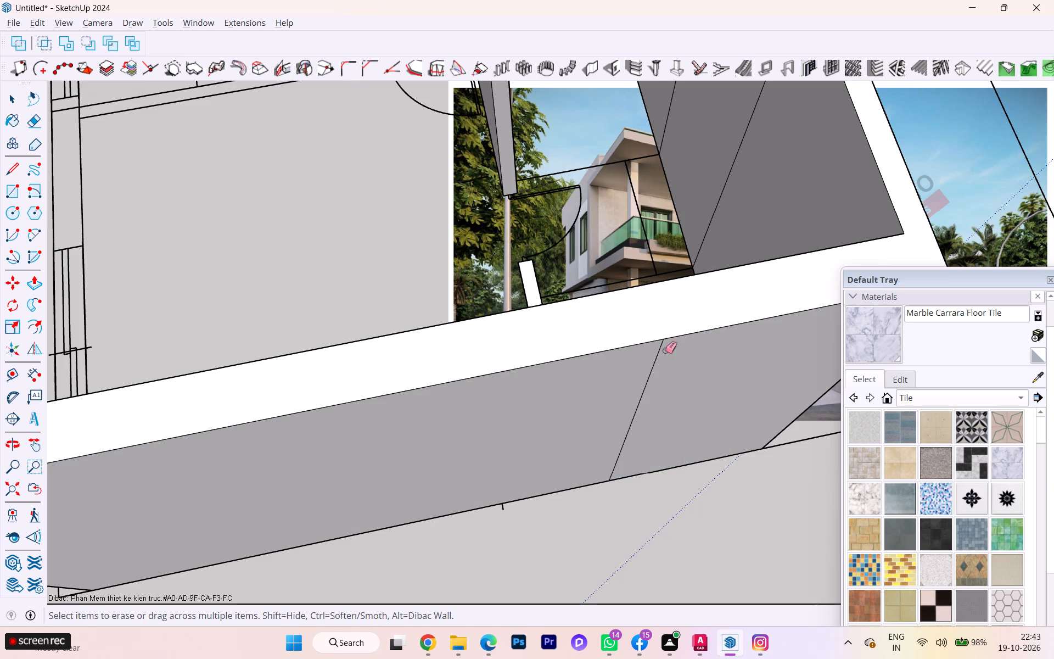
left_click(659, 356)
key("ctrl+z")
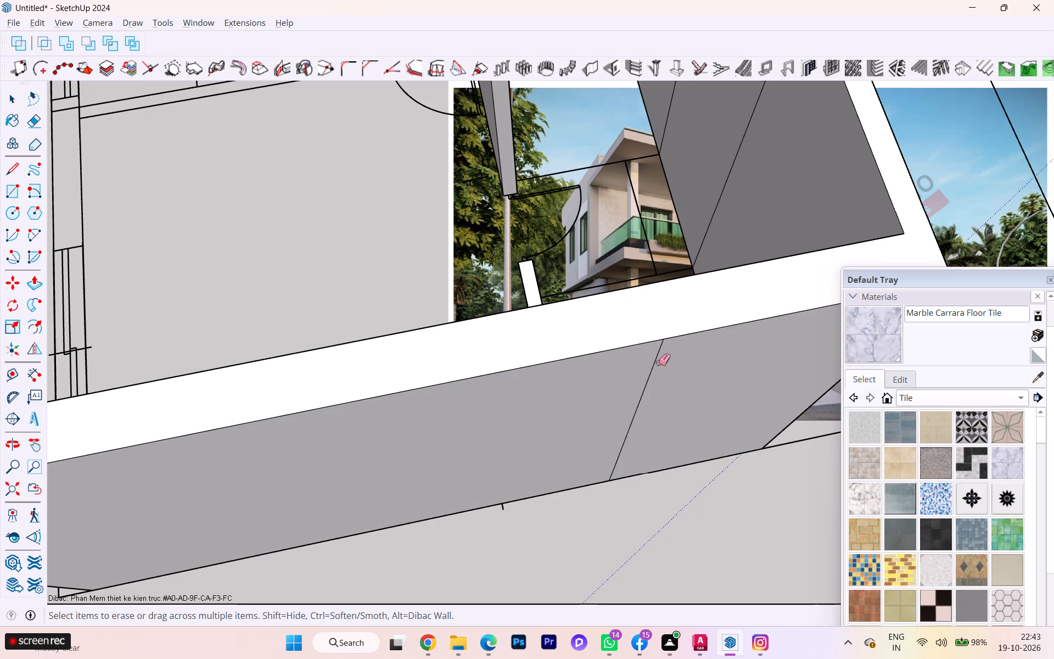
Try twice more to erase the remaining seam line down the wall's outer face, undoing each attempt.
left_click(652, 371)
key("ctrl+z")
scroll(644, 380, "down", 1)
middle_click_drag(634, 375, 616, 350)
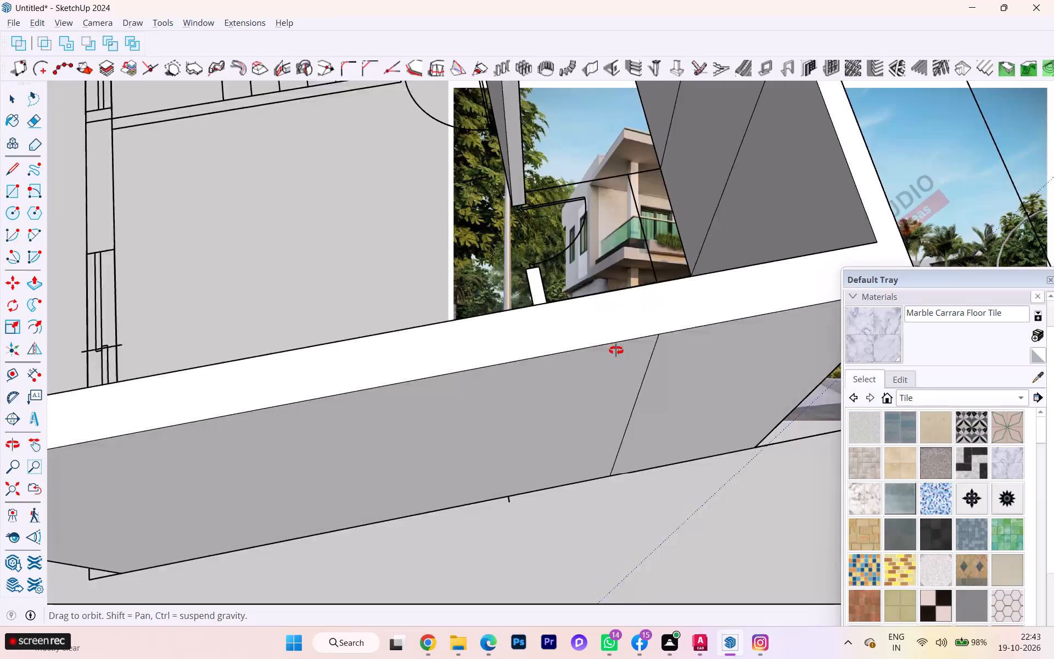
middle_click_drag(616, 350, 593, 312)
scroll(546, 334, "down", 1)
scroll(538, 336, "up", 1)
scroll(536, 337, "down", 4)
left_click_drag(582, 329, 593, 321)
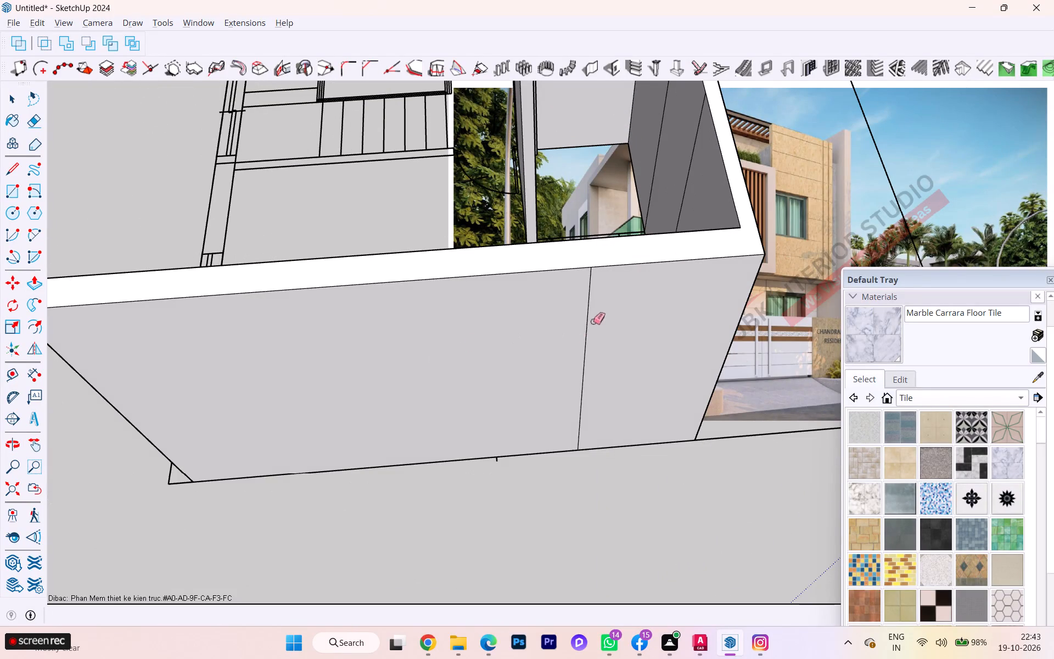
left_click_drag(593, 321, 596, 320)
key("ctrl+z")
Erase the two vertical seam lines on the long back wall's inner face, beyond the partition.
scroll(474, 375, "down", 3)
middle_click_drag(468, 377, 779, 388)
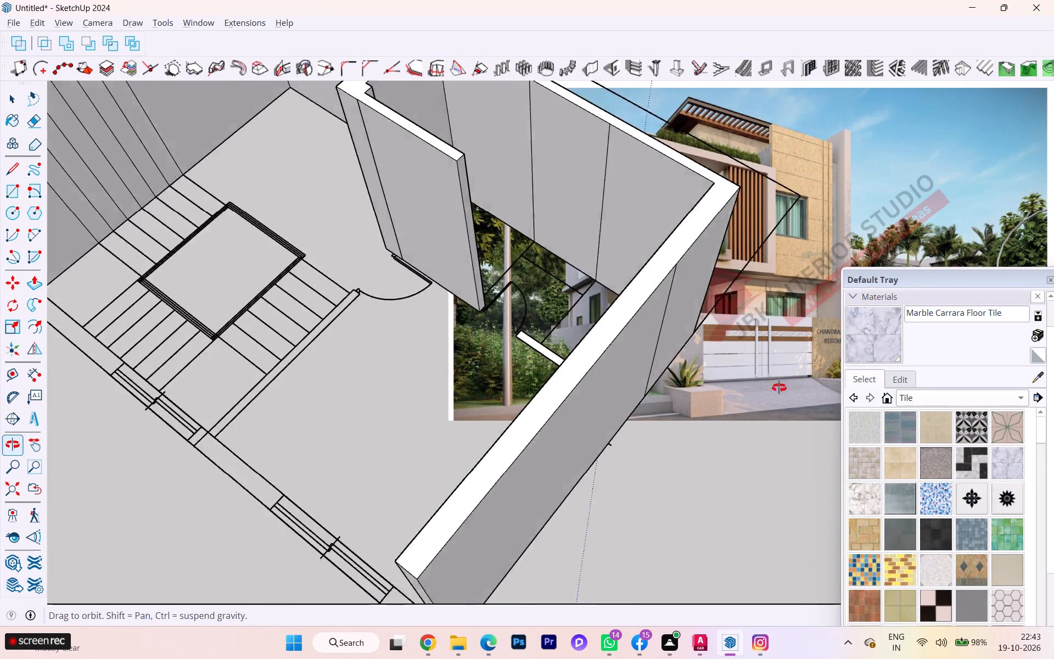
middle_click_drag(779, 388, 899, 346)
left_click_drag(474, 165, 581, 157)
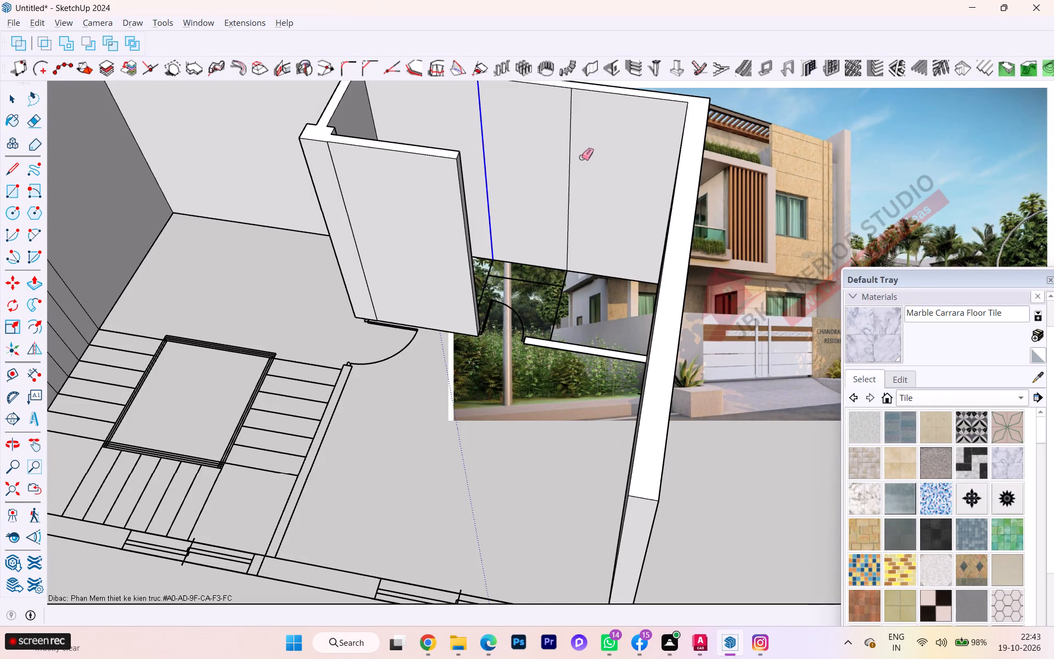
left_click_drag(581, 157, 583, 157)
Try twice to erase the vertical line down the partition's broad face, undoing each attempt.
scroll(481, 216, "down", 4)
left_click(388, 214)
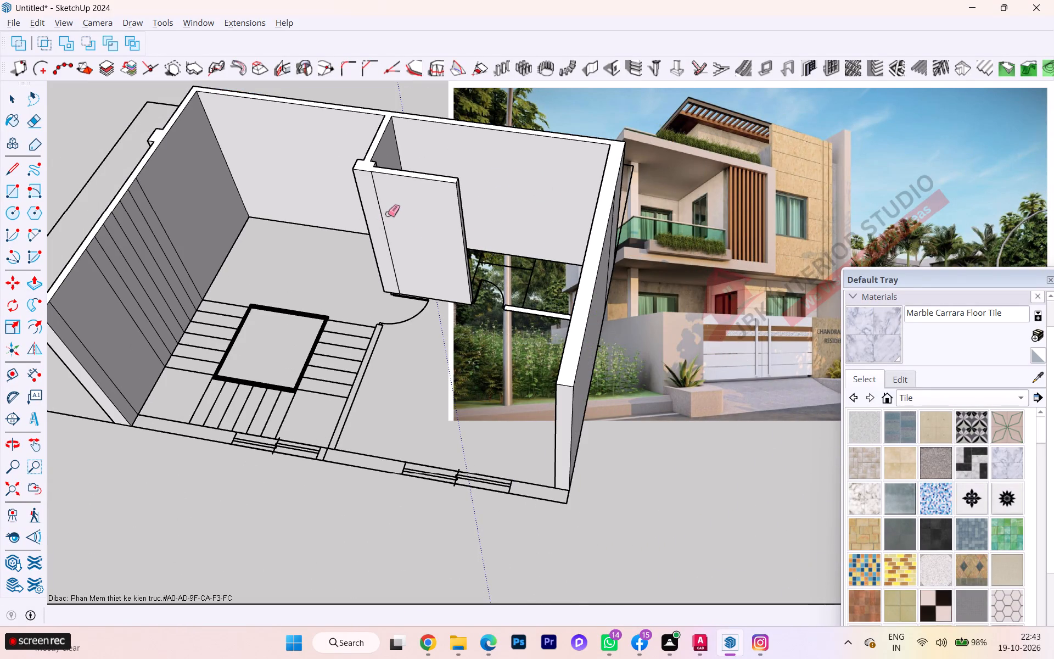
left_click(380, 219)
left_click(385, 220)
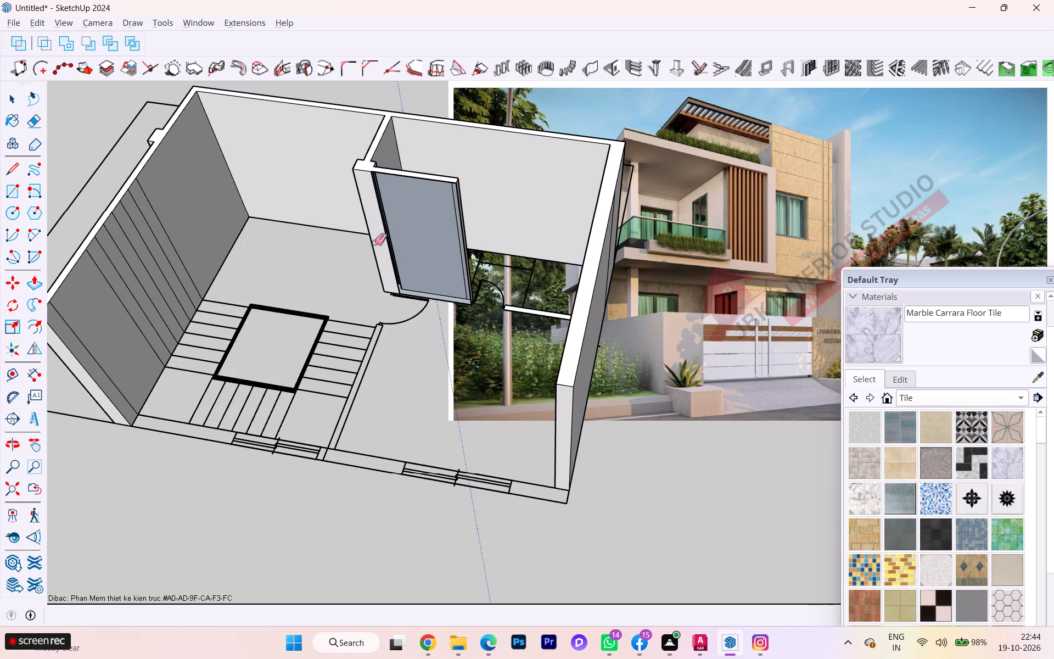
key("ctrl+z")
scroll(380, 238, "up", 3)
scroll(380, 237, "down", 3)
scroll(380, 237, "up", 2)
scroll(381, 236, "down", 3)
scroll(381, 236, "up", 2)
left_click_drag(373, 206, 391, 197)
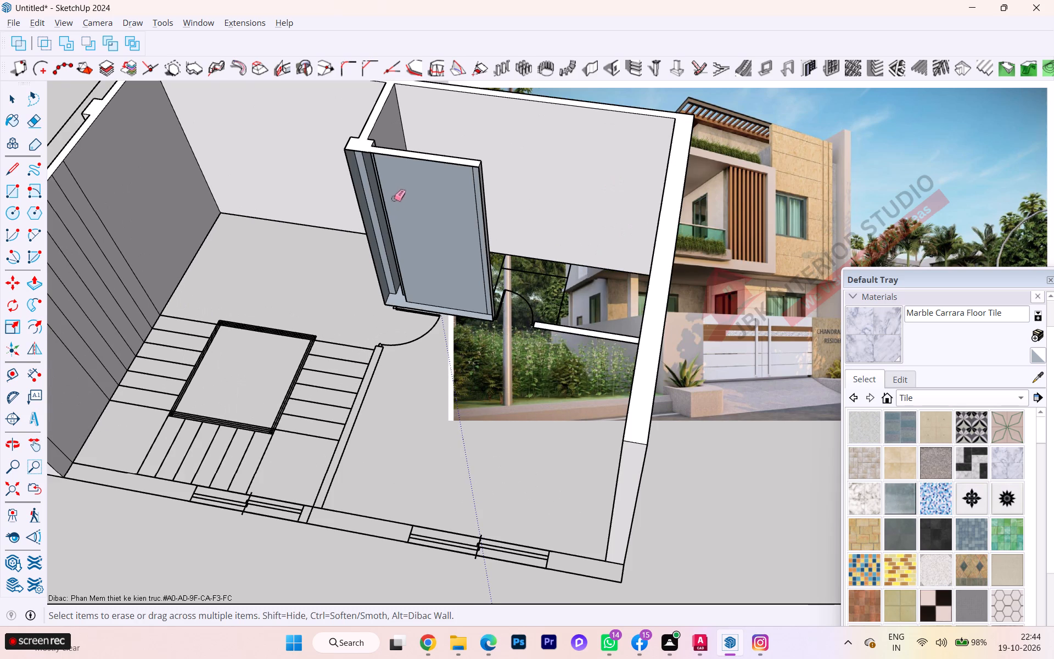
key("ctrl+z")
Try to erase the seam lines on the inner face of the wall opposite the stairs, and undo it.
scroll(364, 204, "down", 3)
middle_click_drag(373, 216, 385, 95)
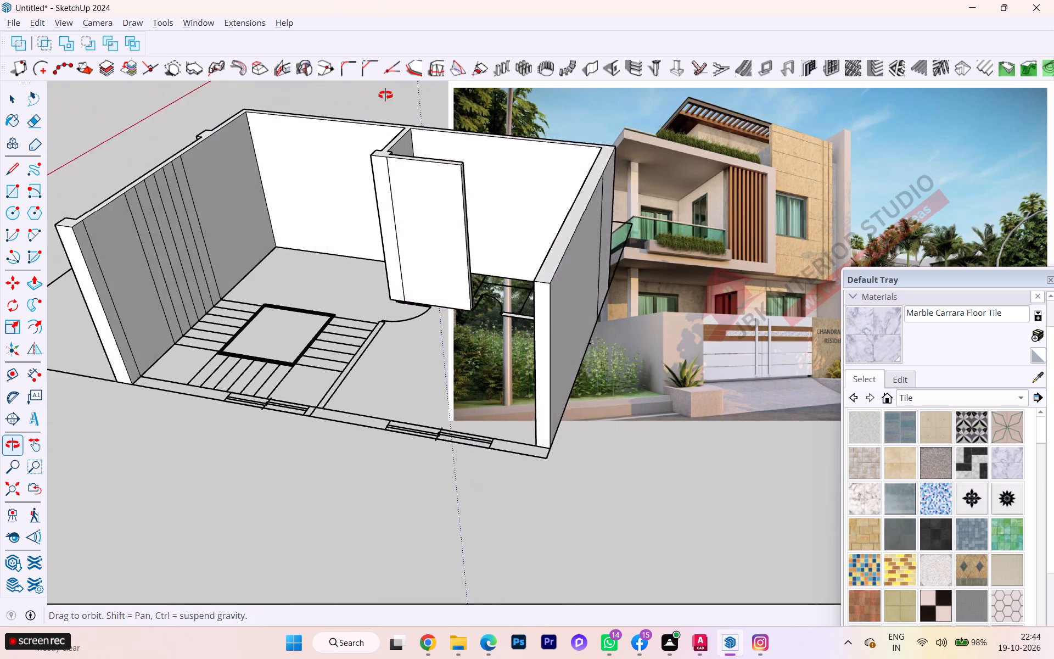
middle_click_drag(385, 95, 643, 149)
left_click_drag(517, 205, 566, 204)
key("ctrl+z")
Delete the vertical seam line farther from the corner on the inner face of the wall opposite the stairs.
scroll(546, 221, "up", 1)
scroll(546, 221, "down", 2)
scroll(546, 222, "up", 1)
scroll(546, 222, "down", 1)
scroll(546, 222, "up", 5)
key("space")
scroll(540, 224, "up", 2)
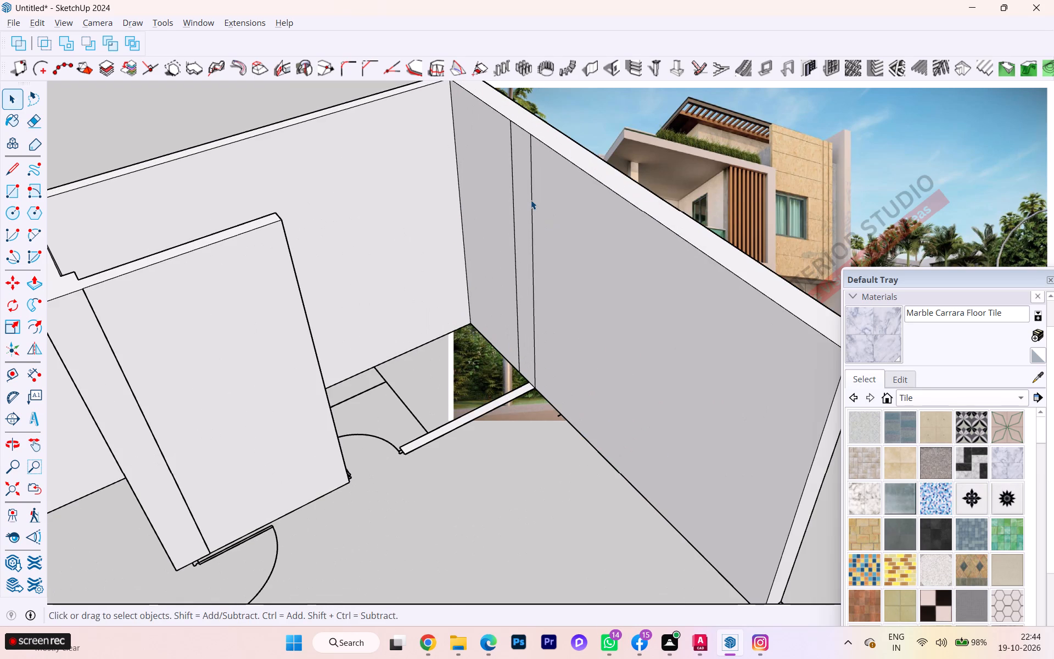
left_click(531, 200)
key("Delete")
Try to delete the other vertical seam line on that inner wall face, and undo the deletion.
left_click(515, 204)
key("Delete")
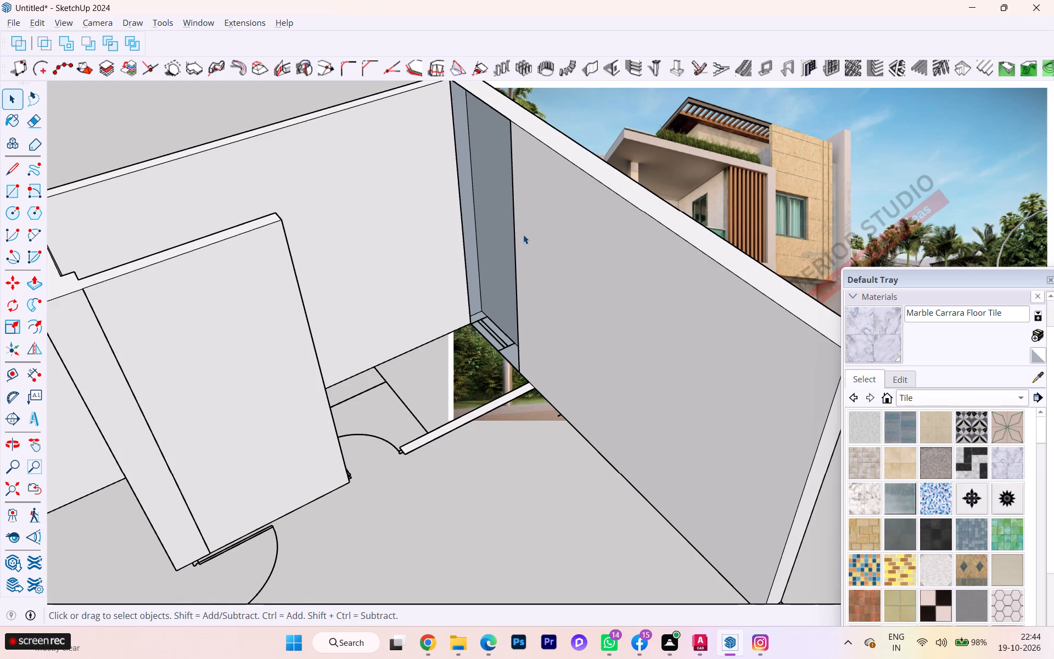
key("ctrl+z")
Delete the vertical seam line on the stair-side wall's outer face, between the corner and the projecting pier.
scroll(535, 228, "down", 10)
scroll(539, 224, "up", 1)
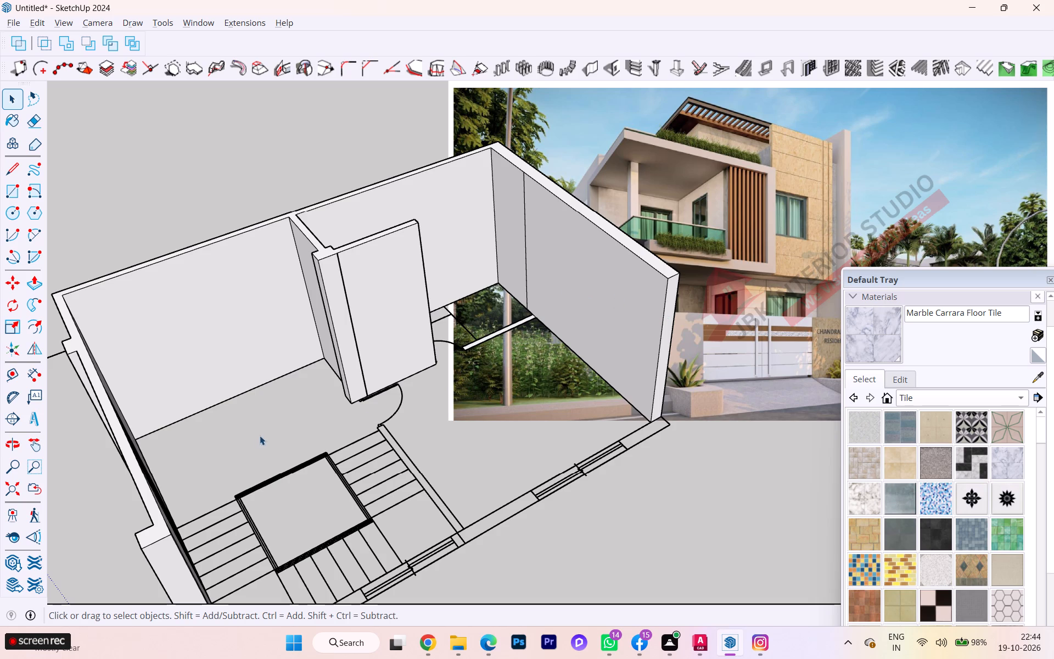
scroll(251, 440, "down", 4)
scroll(155, 456, "down", 1)
middle_click_drag(153, 454, 349, 327)
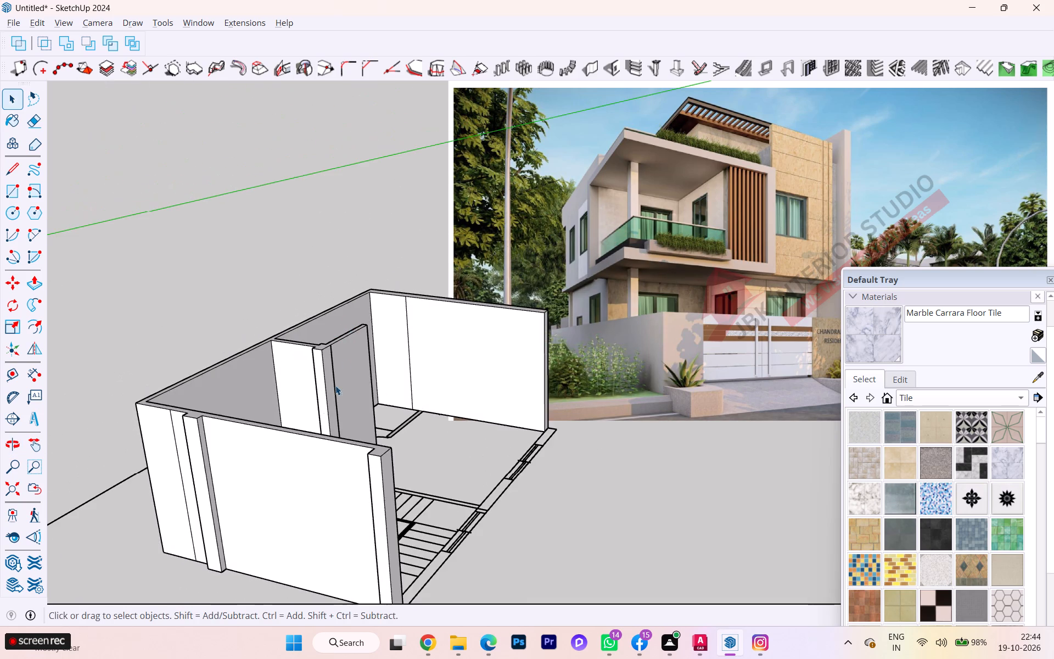
scroll(246, 452, "up", 3)
scroll(236, 454, "down", 1)
scroll(232, 455, "up", 1)
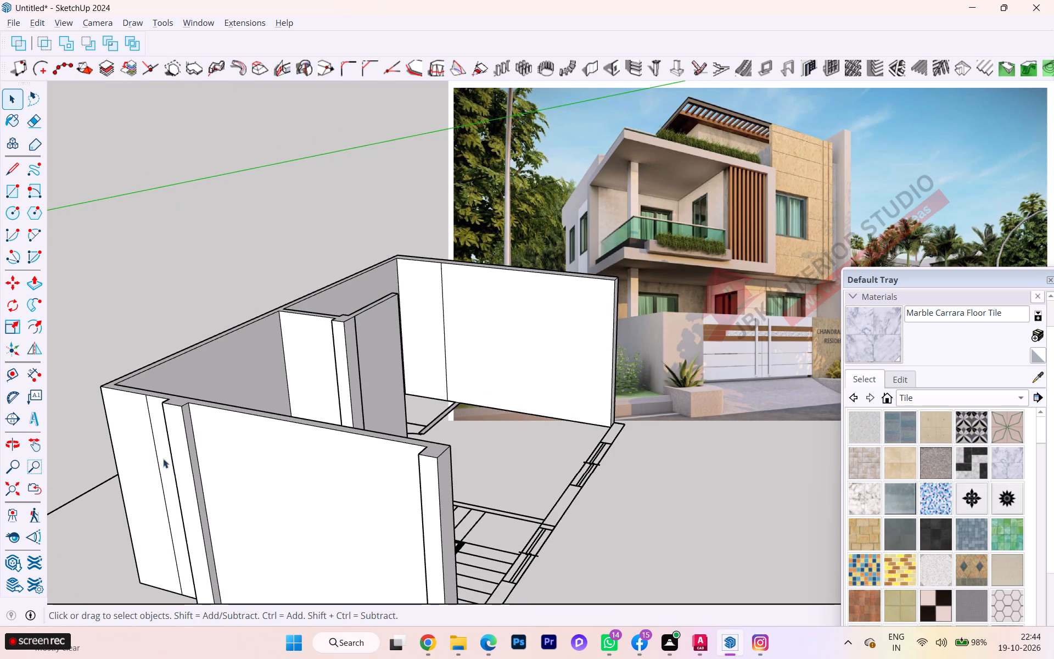
left_click(160, 465)
key("Delete")
Erase the whole row of vertical seam lines on the stair-side wall's inner face.
scroll(283, 437, "down", 2)
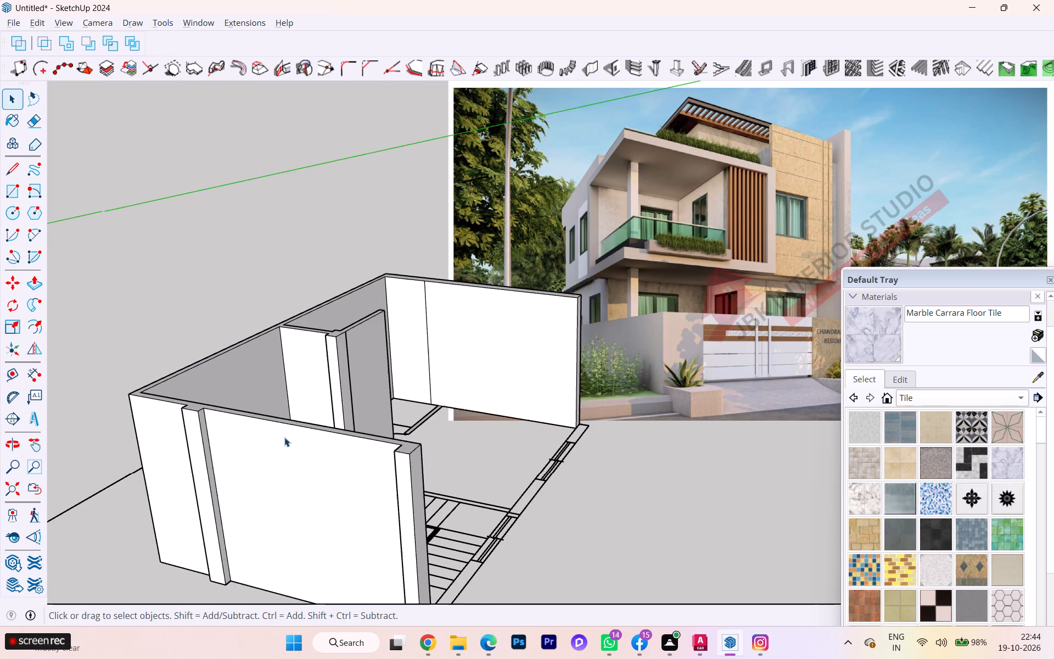
middle_click_drag(234, 457, 0, 510)
scroll(278, 475, "down", 1)
middle_click_drag(305, 467, 73, 506)
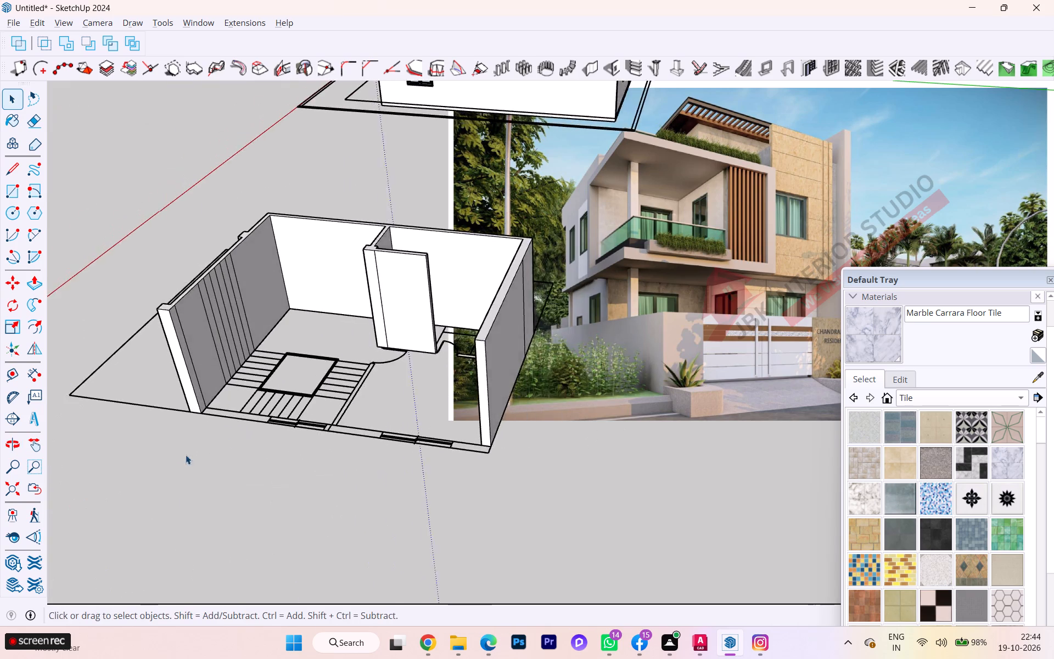
scroll(222, 439, "up", 4)
left_click_drag(264, 238, 176, 297)
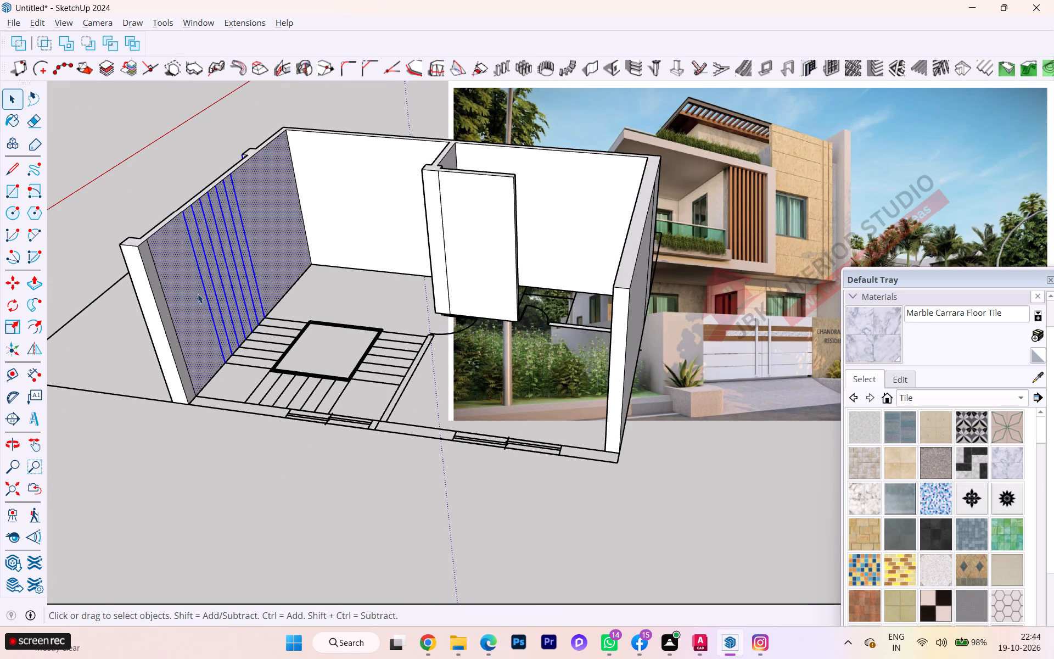
key("Escape")
left_click(188, 509)
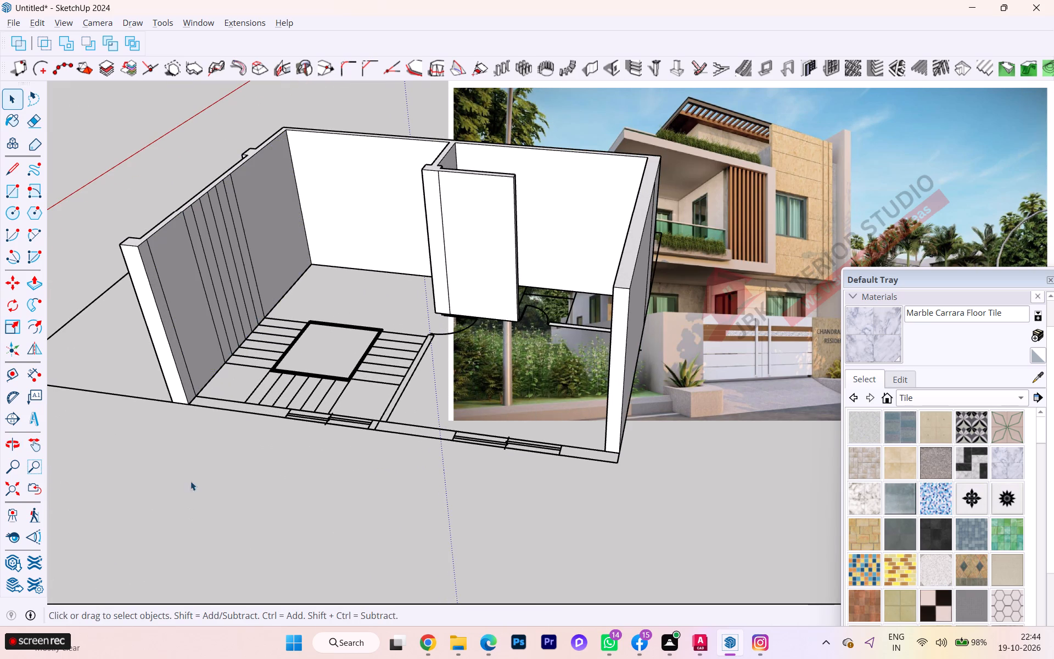
key("e")
left_click_drag(254, 237, 206, 258)
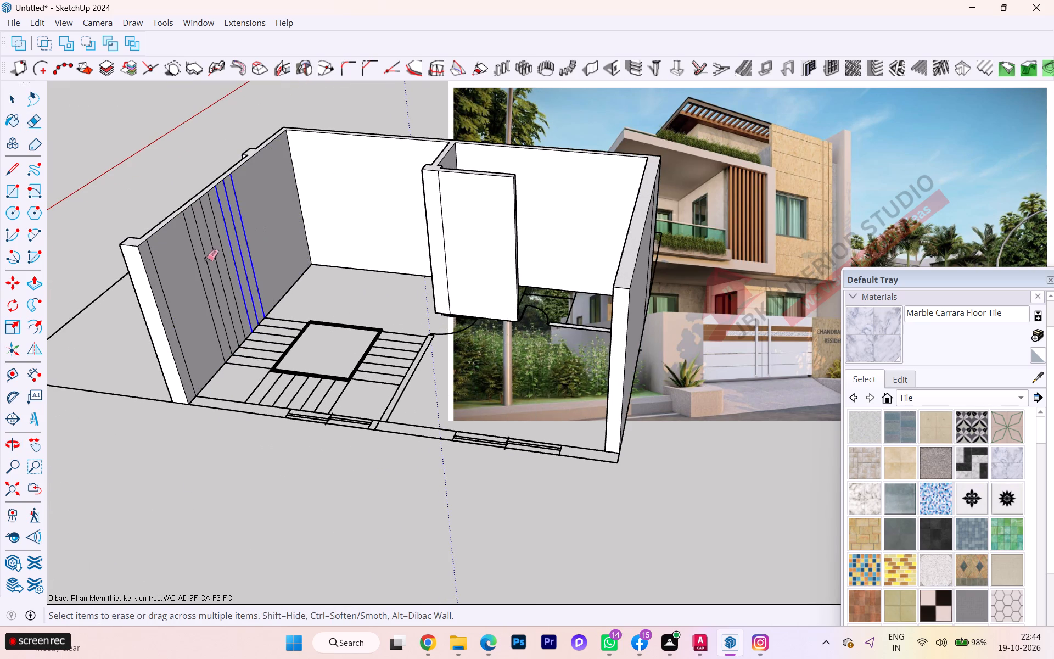
left_click_drag(206, 258, 190, 272)
left_click(170, 305)
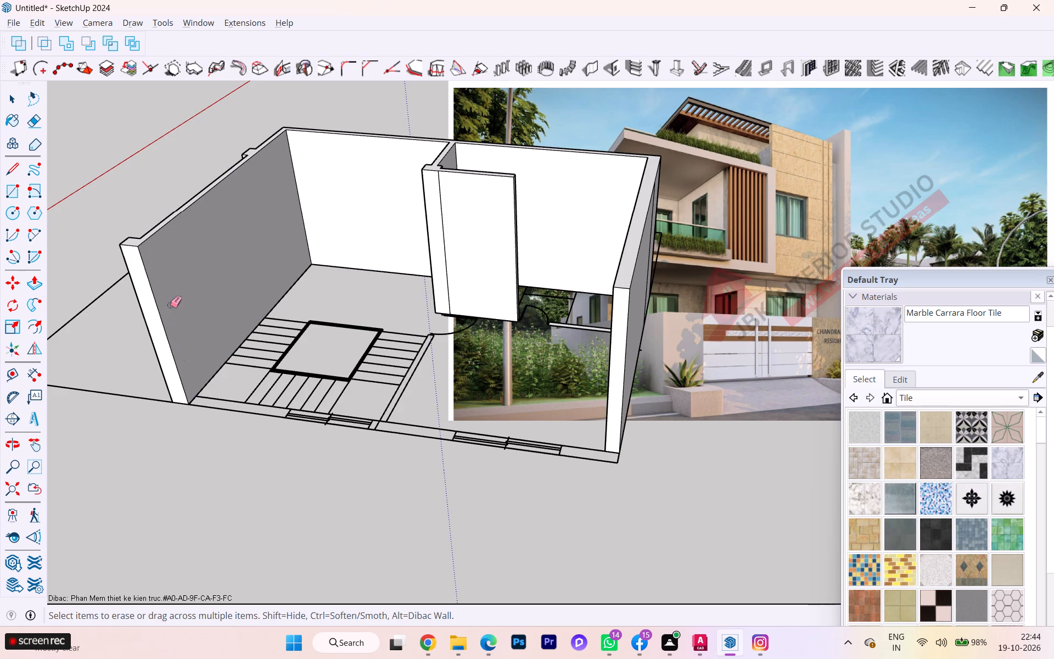
scroll(211, 359, "down", 2)
key("space")
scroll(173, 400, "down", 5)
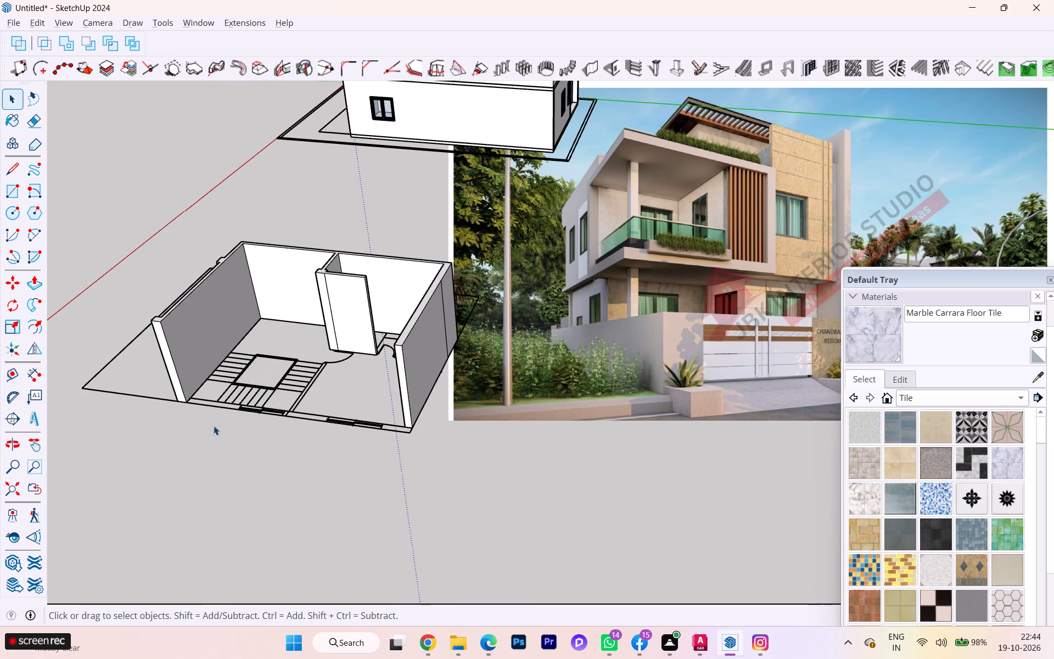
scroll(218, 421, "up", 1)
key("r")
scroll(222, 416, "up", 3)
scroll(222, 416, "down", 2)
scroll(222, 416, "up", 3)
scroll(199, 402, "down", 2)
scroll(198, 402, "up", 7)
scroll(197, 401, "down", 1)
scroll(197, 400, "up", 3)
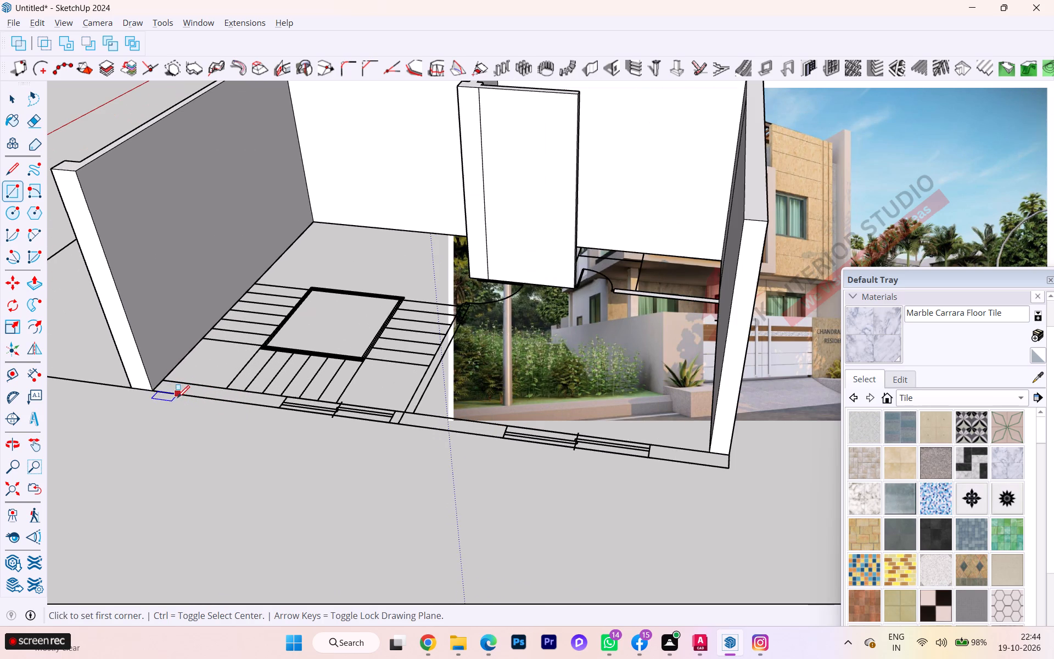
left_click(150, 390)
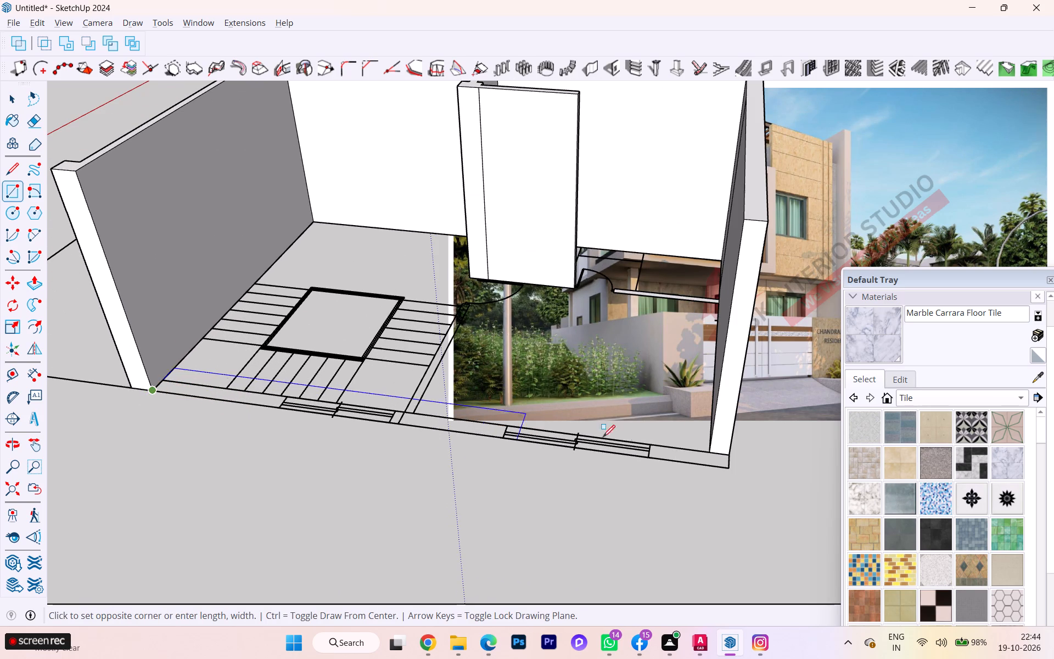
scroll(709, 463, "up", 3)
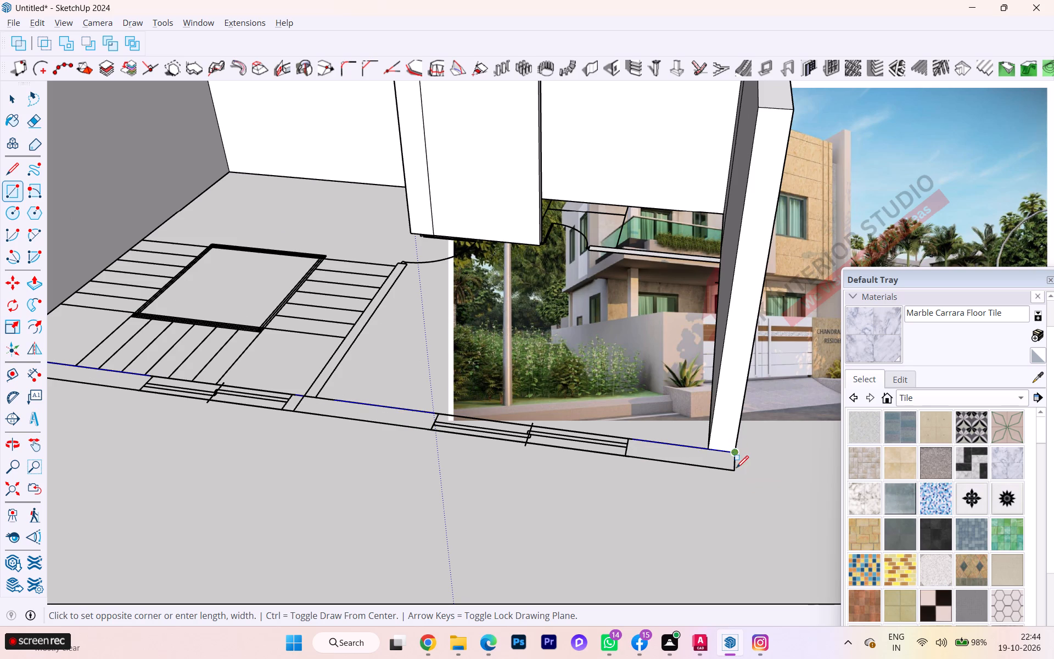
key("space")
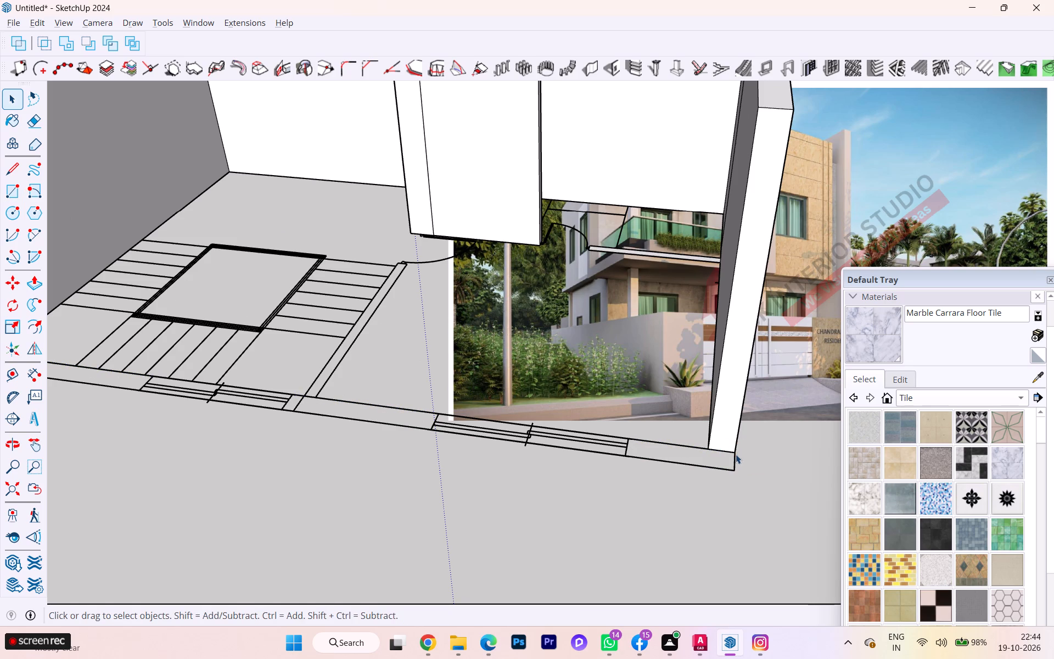
Draw a rectangle over the front wall's base strip, from the end wall's corner to the stair-side wall's bottom corner.
key("r")
left_click(735, 454)
scroll(604, 467, "down", 2)
scroll(621, 471, "up", 2)
scroll(626, 471, "down", 4)
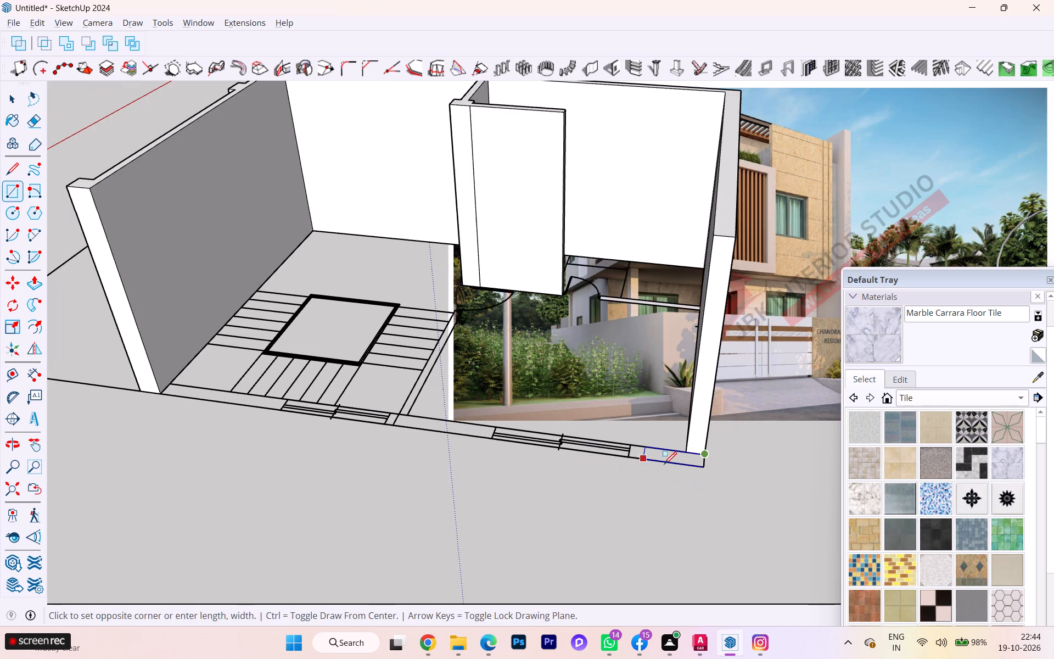
scroll(228, 409, "up", 2)
scroll(156, 395, "up", 1)
scroll(155, 395, "down", 3)
scroll(154, 394, "up", 2)
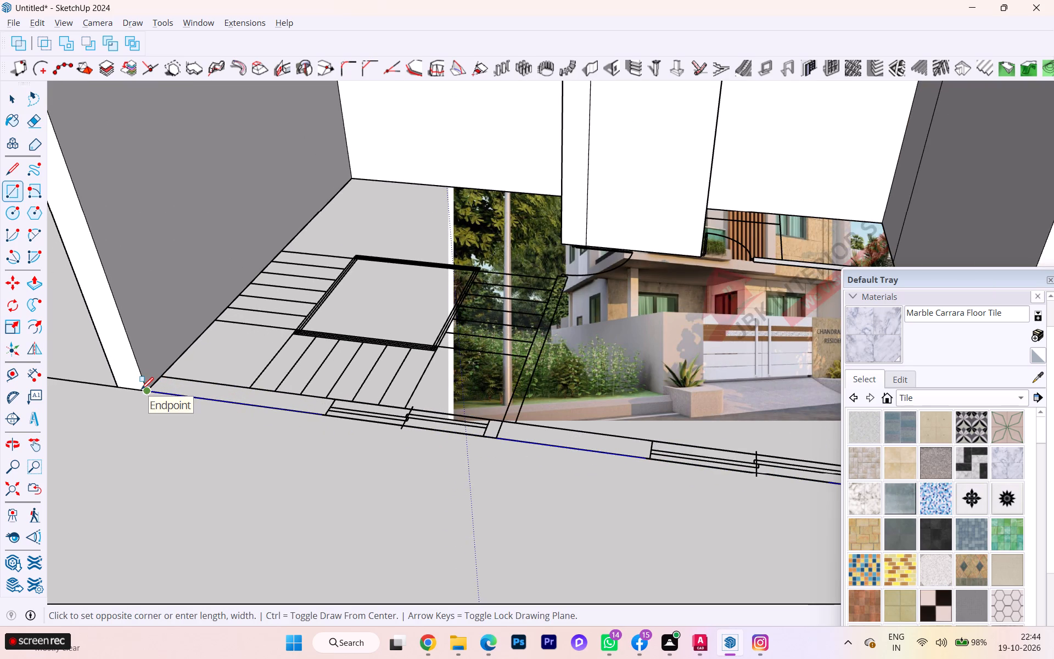
left_click(141, 389)
key("space")
key("space")
Delete the filled faces of the main floor area and the two stair landings beside the front wall.
scroll(396, 422, "down", 3)
scroll(432, 418, "up", 4)
scroll(438, 418, "down", 1)
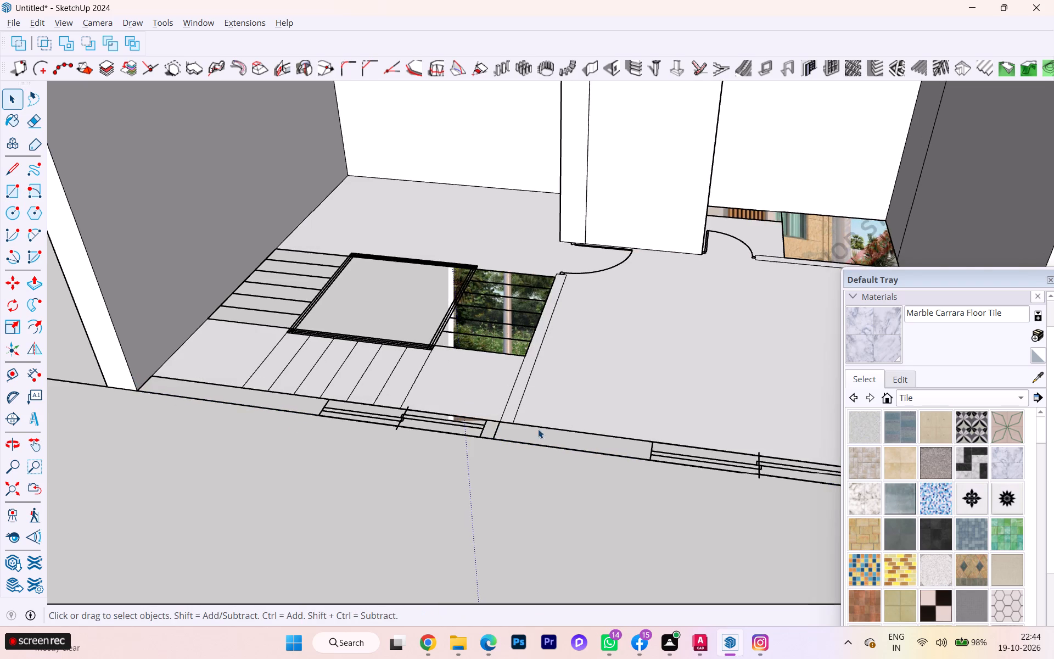
scroll(538, 429, "down", 1)
middle_click_drag(540, 430, 554, 586)
left_click(613, 426)
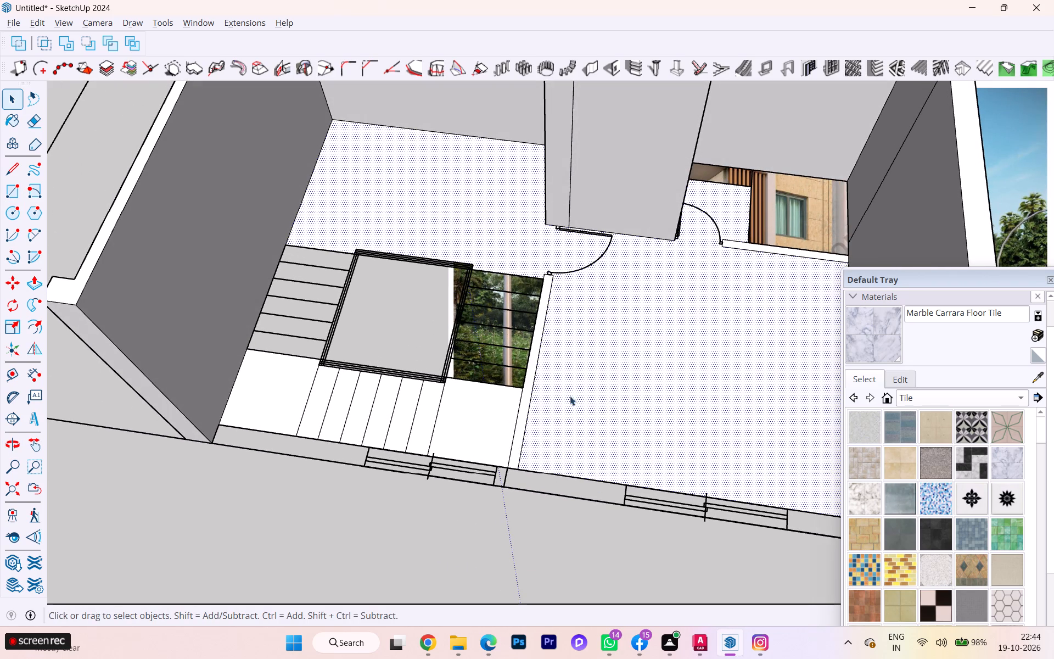
key("Delete")
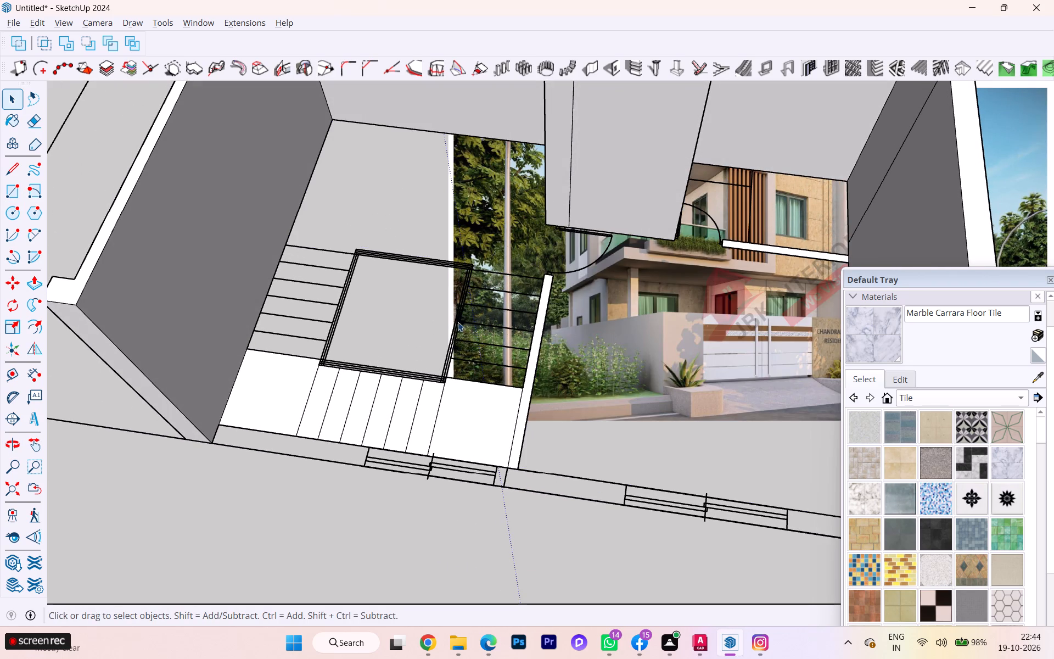
left_click(478, 406)
key("Delete")
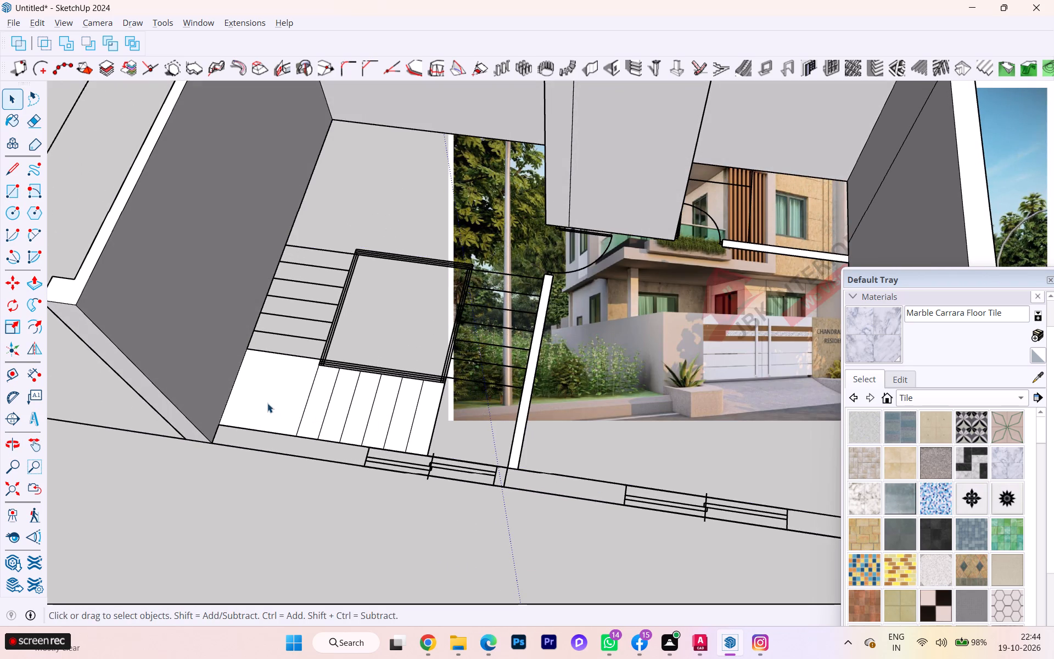
left_click(267, 403)
key("Delete")
Delete the filled faces of the stair treads between the two front landings, one after another.
left_click(321, 389)
key("Delete")
key("Delete")
left_click(335, 396)
key("Delete")
key("Delete")
key("Delete")
key("Delete")
key("Delete")
key("Delete")
key("Delete")
key("Delete")
key("Delete")
key("Delete")
key("Delete")
key("Delete")
key("Delete")
key("Delete")
key("Delete")
key("Delete")
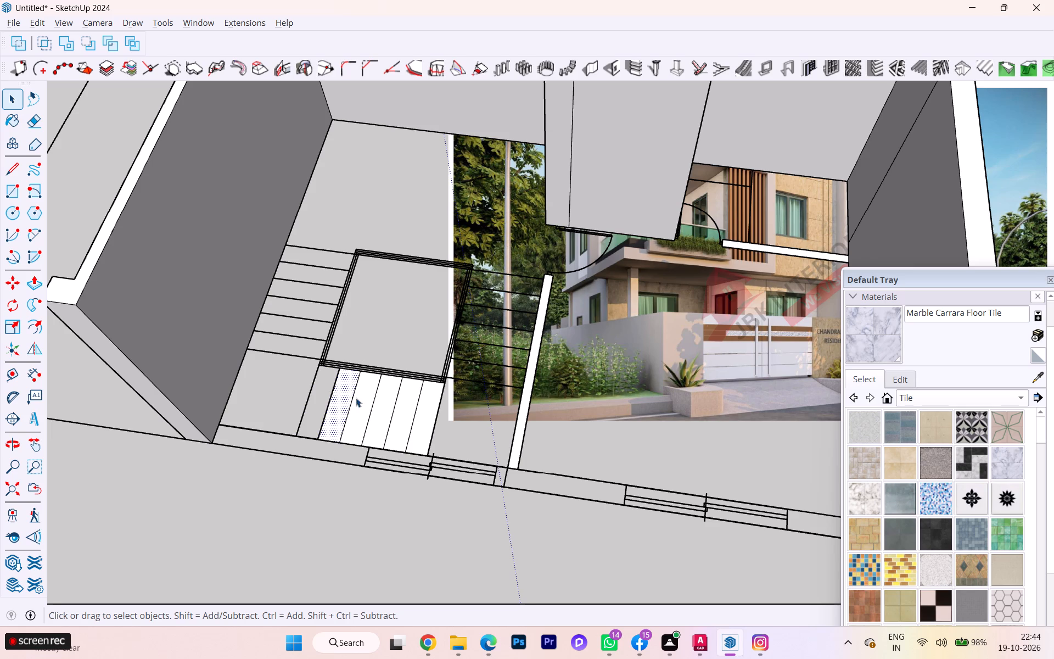
left_click(356, 398)
left_click(388, 398)
key("Delete")
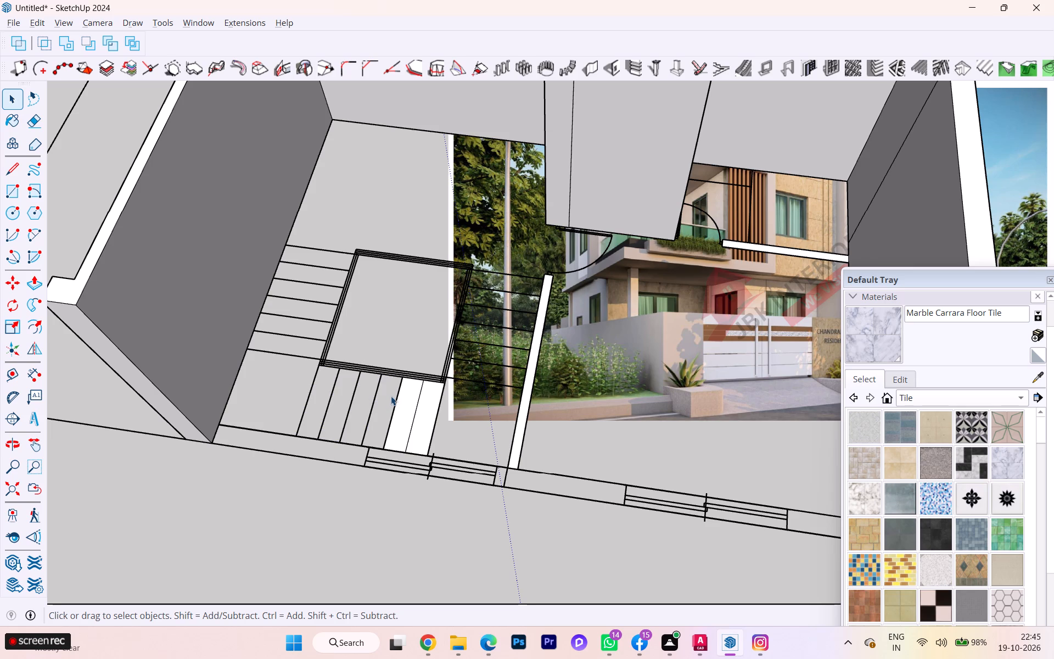
left_click(405, 395)
key("Delete")
left_click(427, 400)
key("Delete")
Draw a rectangle over the front wall's base strip, from the stair-side wall's inner bottom corner to the opposite end wall's outer corner.
scroll(307, 406, "down", 3)
scroll(244, 416, "down", 2)
scroll(244, 416, "up", 1)
scroll(244, 416, "down", 1)
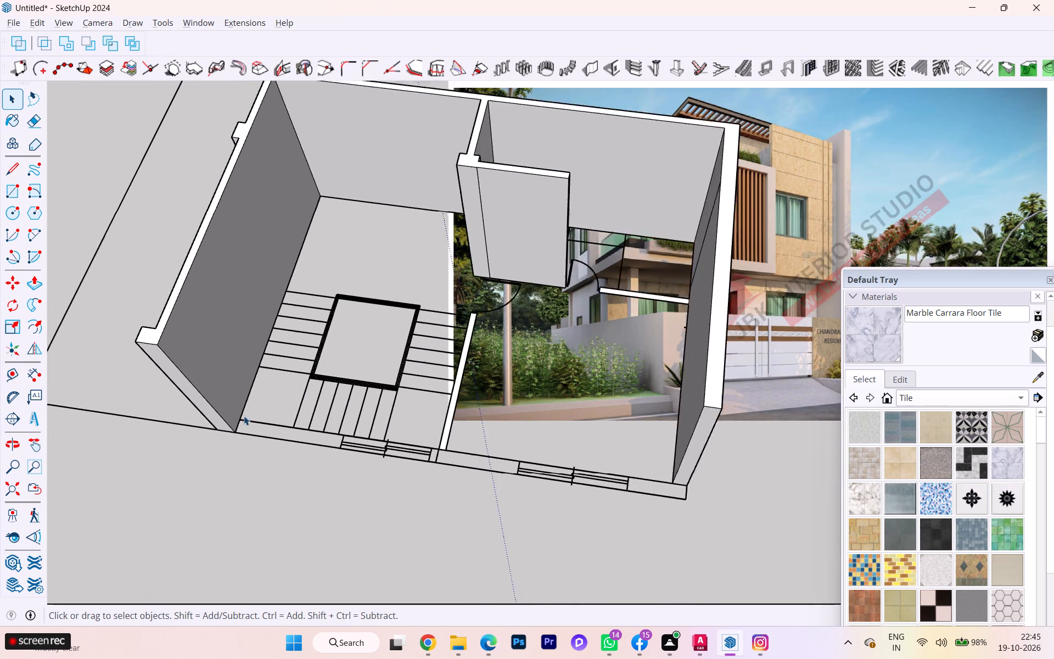
scroll(244, 416, "down", 1)
key("space")
key("r")
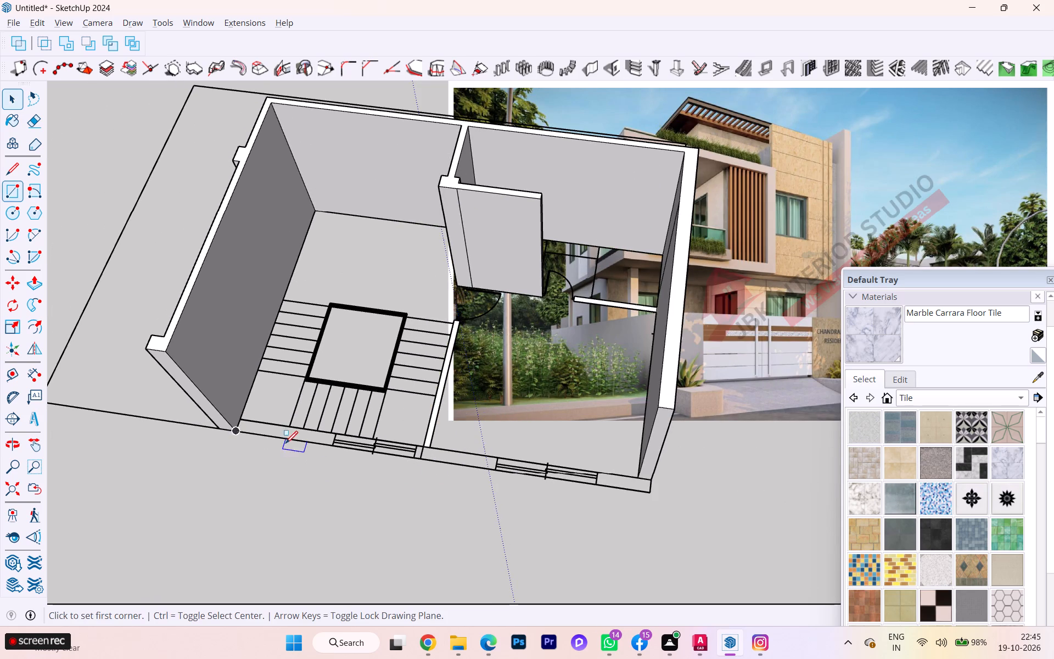
scroll(283, 435, "up", 2)
scroll(263, 428, "down", 1)
middle_click_drag(265, 431, 697, 10)
middle_click_drag(543, 149, 539, 131)
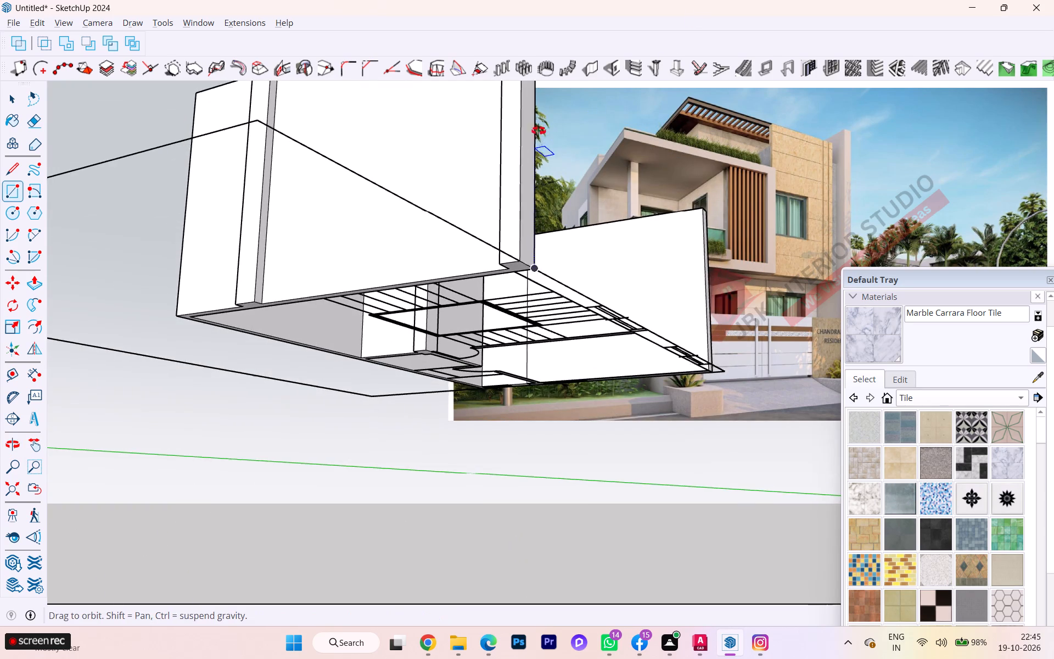
middle_click_drag(539, 131, 520, 9)
scroll(528, 109, "down", 1)
scroll(529, 112, "up", 7)
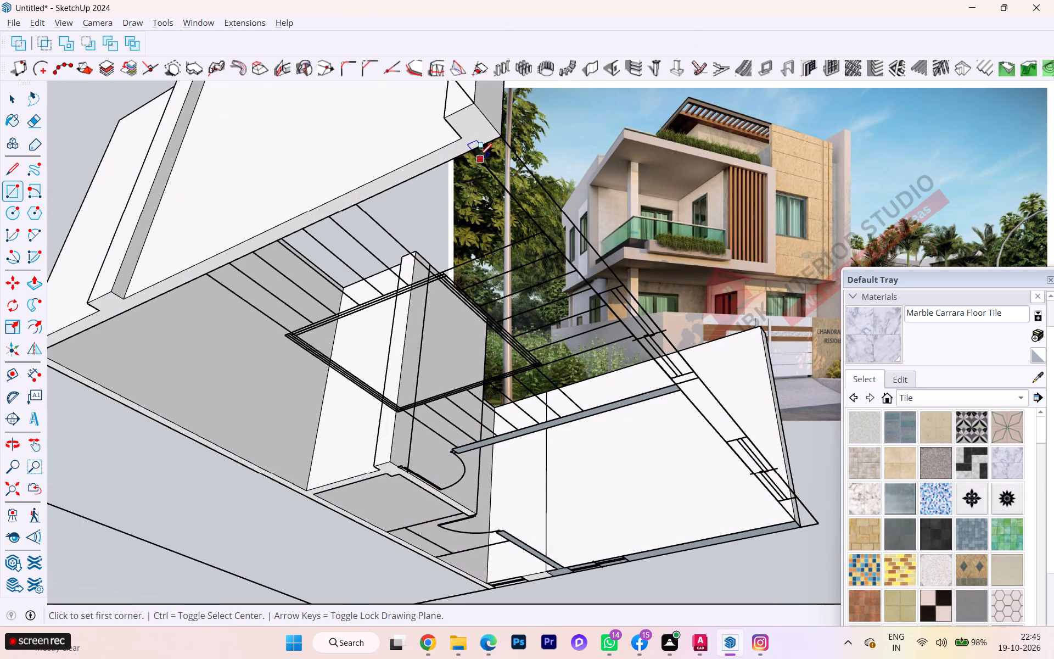
left_click(477, 153)
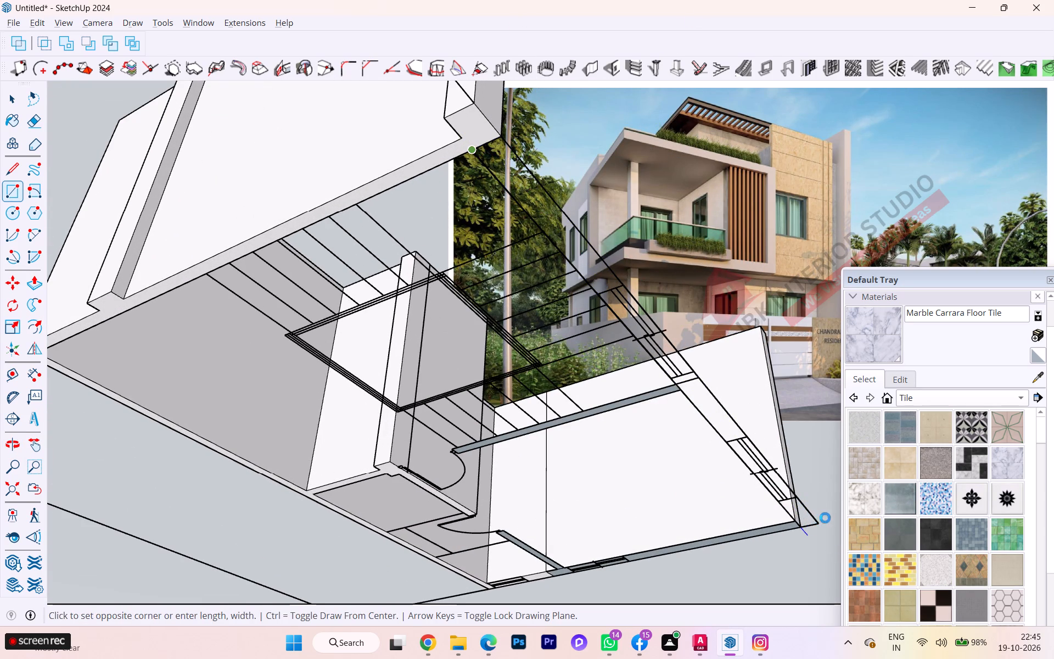
scroll(751, 457, "down", 2)
scroll(806, 524, "up", 3)
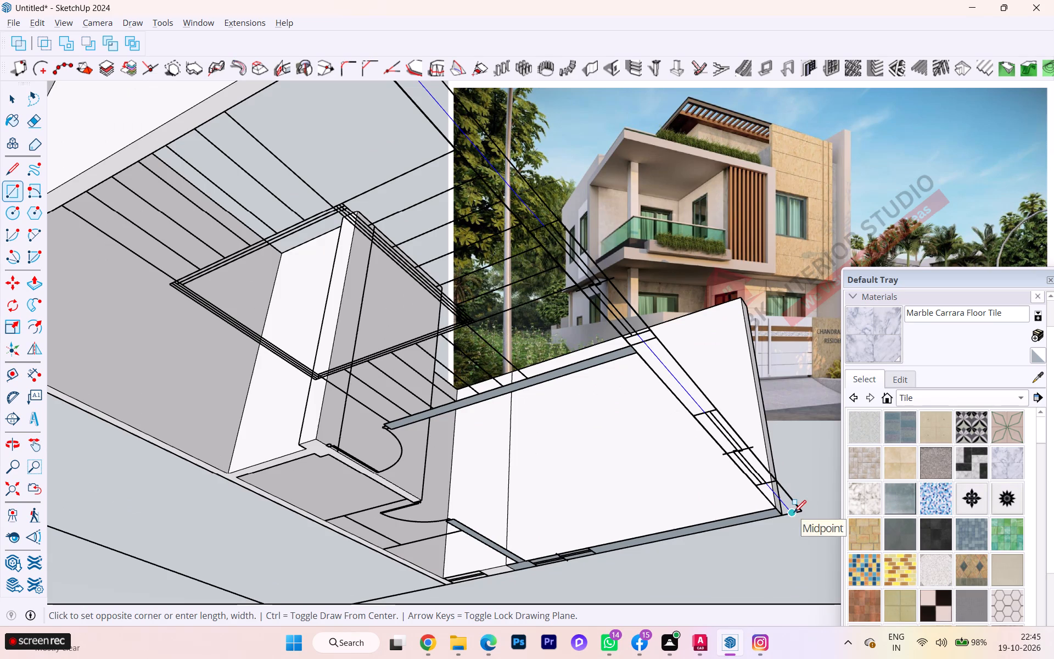
left_click(800, 511)
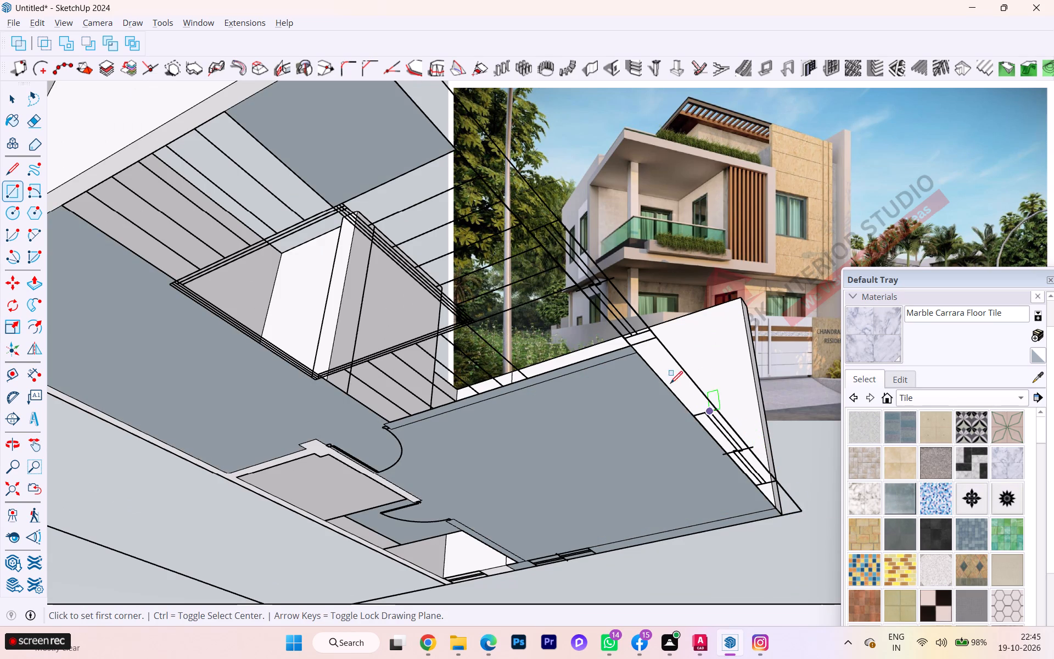
Delete the sliver face and its border line along the strip's inner stair-side edge, plus the matching line beyond the partition junction.
key("space")
scroll(649, 351, "up", 5)
scroll(595, 290, "up", 4)
scroll(597, 285, "down", 4)
scroll(603, 288, "up", 1)
scroll(603, 289, "down", 7)
middle_click_drag(573, 327, 236, 658)
scroll(314, 491, "down", 4)
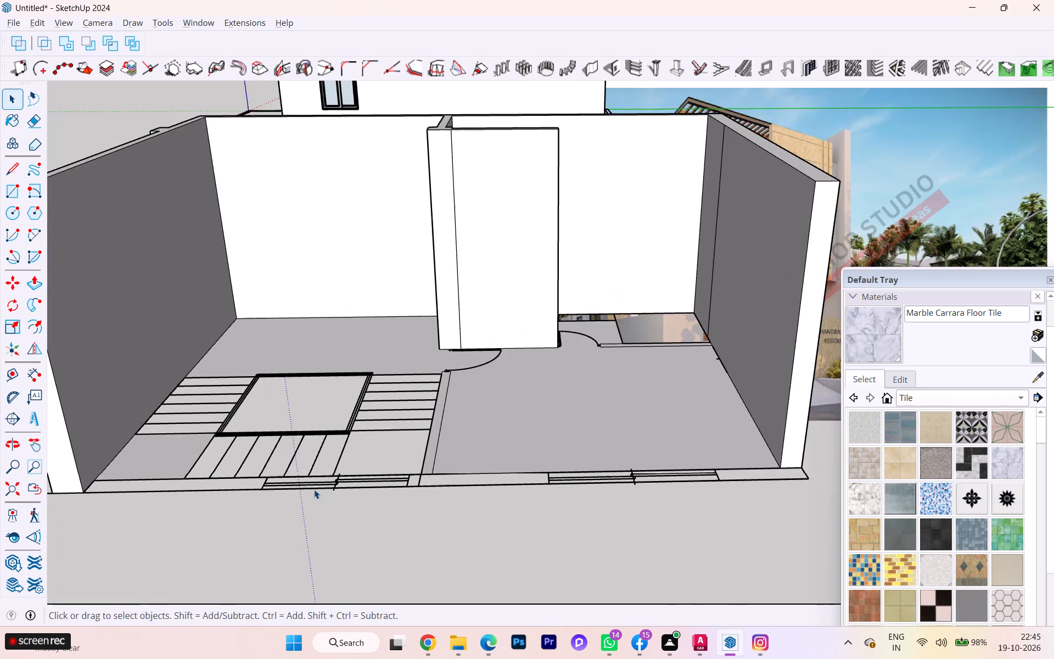
scroll(314, 489, "down", 8)
scroll(347, 479, "up", 1)
scroll(347, 479, "down", 1)
scroll(607, 478, "down", 1)
middle_click_drag(607, 478, 411, 651)
scroll(379, 406, "down", 1)
scroll(377, 404, "up", 9)
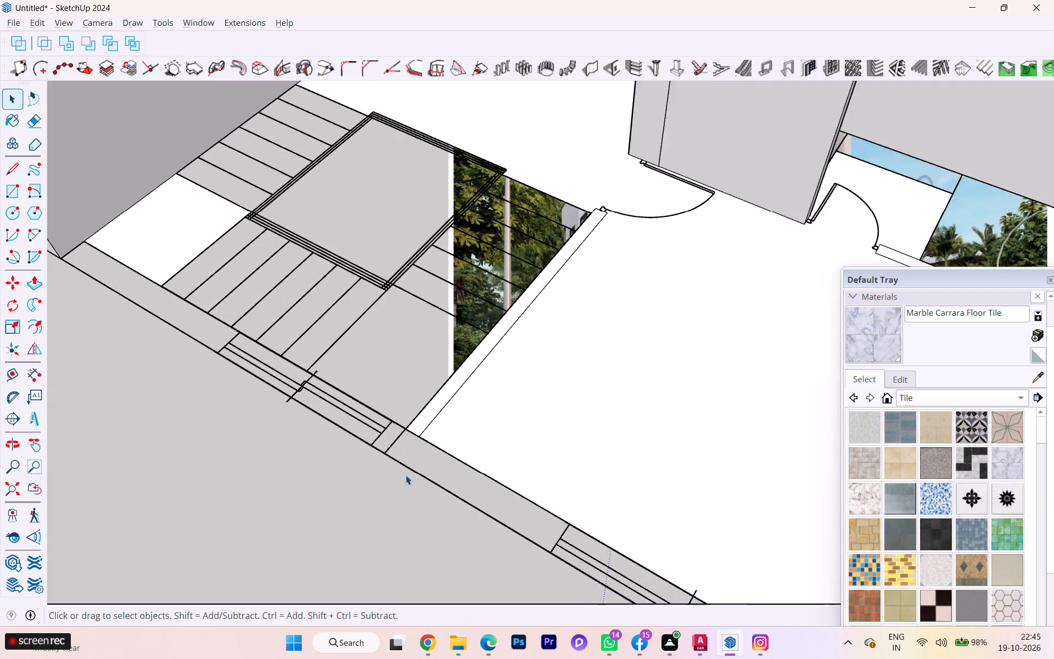
scroll(406, 475, "up", 7)
scroll(407, 460, "down", 1)
scroll(403, 459, "up", 4)
scroll(378, 429, "down", 2)
scroll(378, 428, "up", 2)
scroll(378, 427, "down", 1)
scroll(378, 427, "up", 1)
scroll(378, 427, "down", 3)
scroll(379, 426, "up", 1)
scroll(379, 426, "down", 1)
scroll(379, 425, "up", 4)
scroll(385, 420, "down", 4)
scroll(385, 420, "up", 4)
scroll(385, 420, "down", 1)
scroll(385, 420, "up", 6)
scroll(421, 410, "down", 4)
scroll(425, 407, "up", 6)
scroll(448, 395, "down", 2)
scroll(448, 395, "up", 1)
scroll(448, 395, "down", 1)
scroll(448, 395, "up", 8)
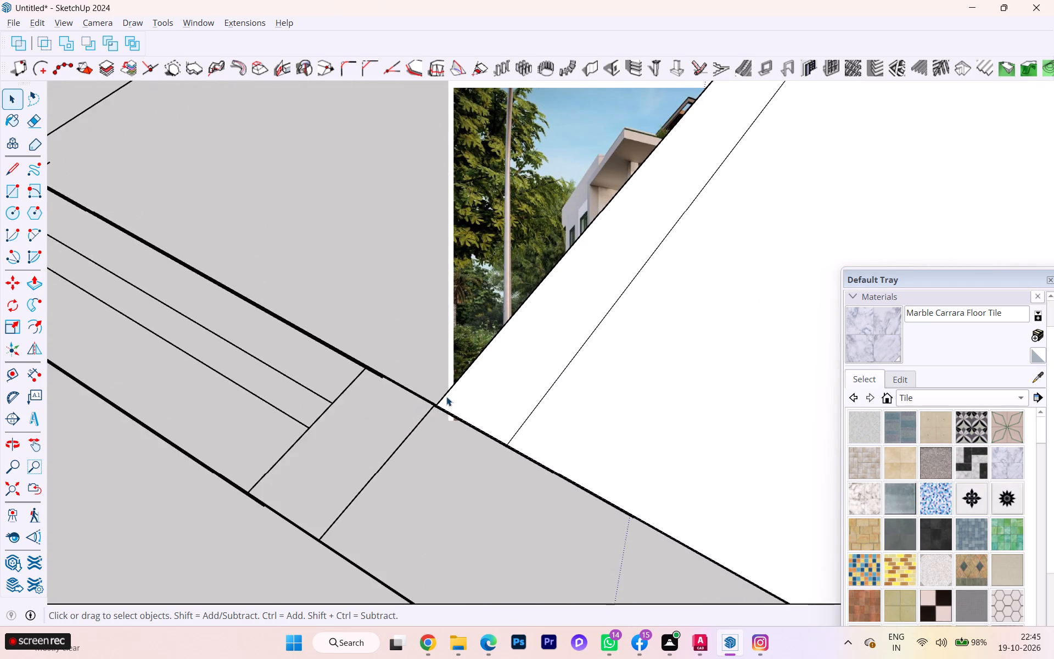
scroll(446, 396, "up", 15)
scroll(423, 401, "down", 1)
scroll(423, 401, "up", 6)
scroll(417, 404, "down", 7)
scroll(417, 405, "up", 7)
scroll(416, 405, "down", 6)
scroll(416, 405, "up", 3)
scroll(416, 405, "down", 1)
scroll(416, 405, "up", 3)
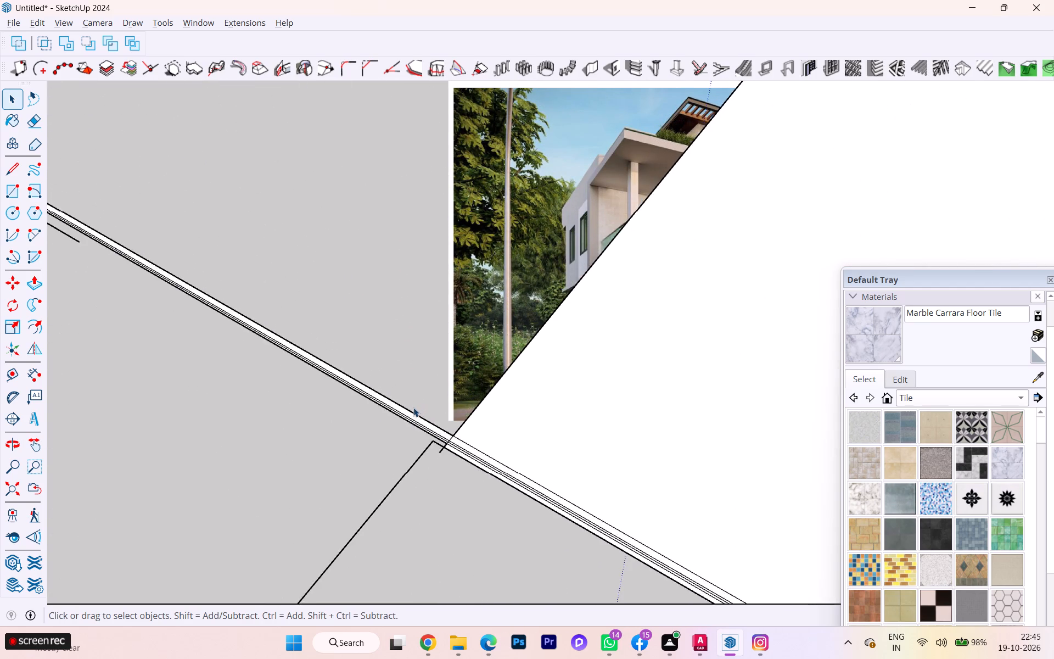
scroll(413, 407, "up", 1)
scroll(413, 407, "down", 1)
scroll(413, 407, "up", 5)
scroll(413, 407, "down", 2)
scroll(413, 407, "up", 4)
left_click(418, 426)
key("F12")
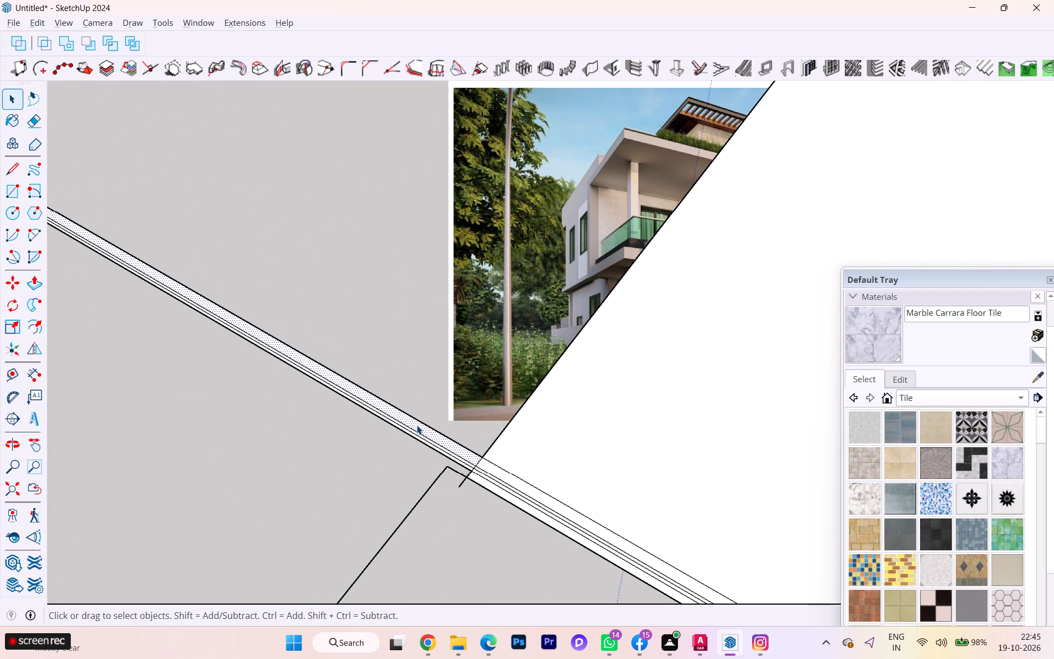
key("Delete")
left_click(434, 427)
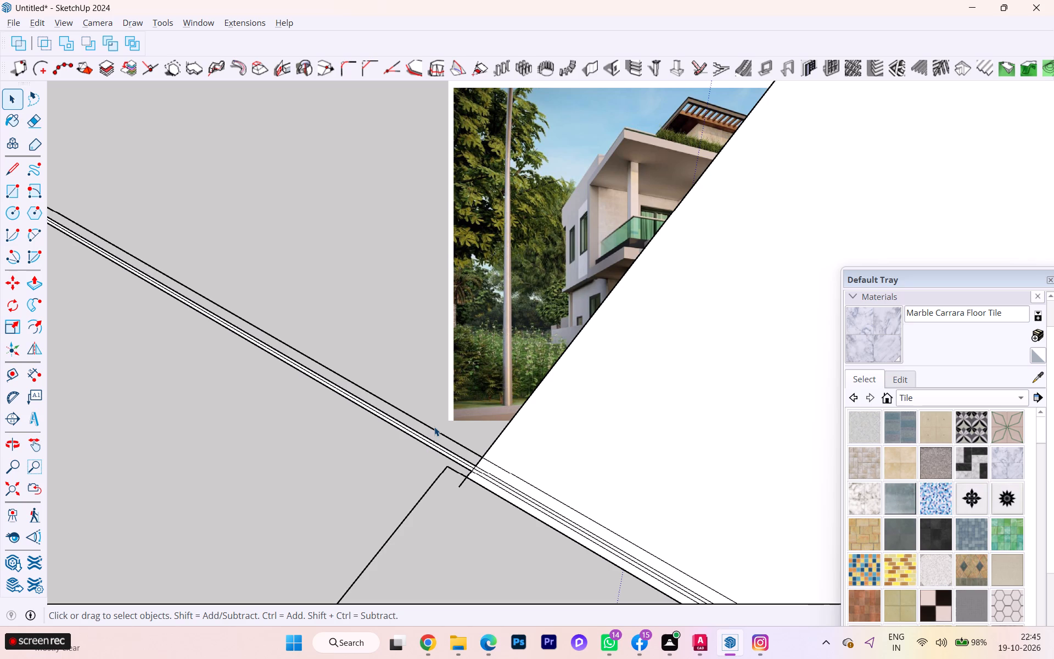
left_click(432, 432)
key("Delete")
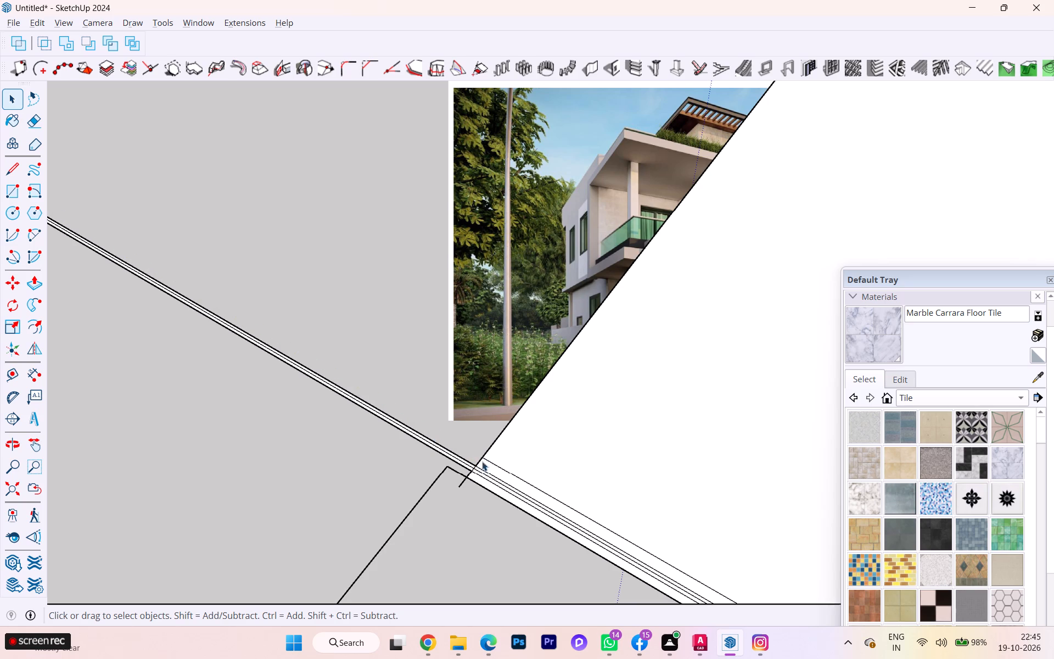
left_click(492, 459)
left_click(492, 465)
key("Delete")
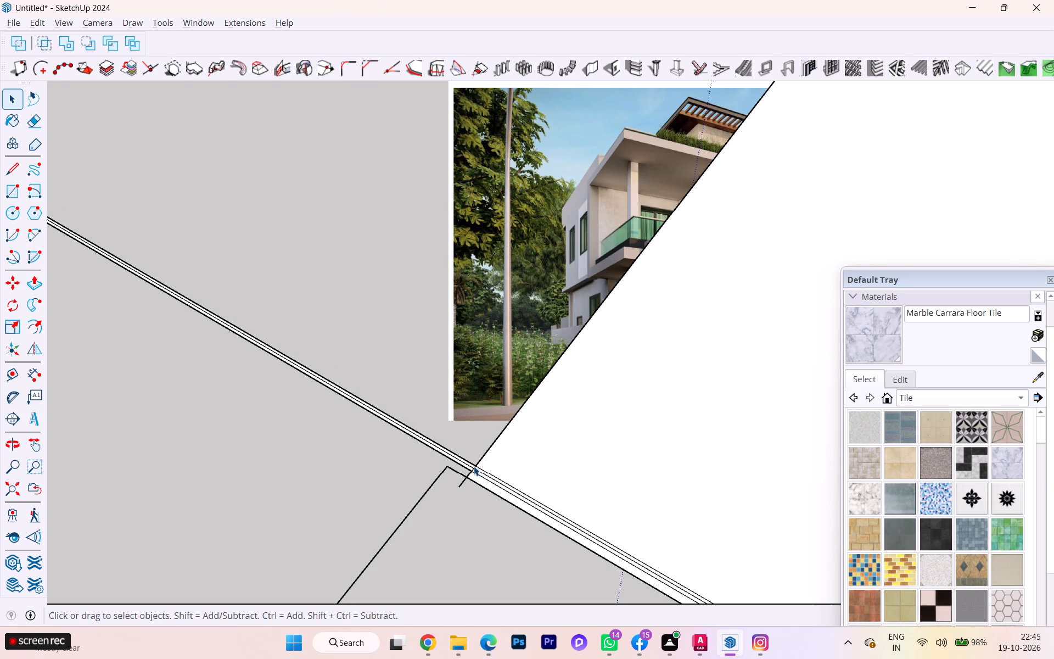
Delete the remaining duplicate line and narrow sliver face along the front strip's inner edge on the stair side.
left_click(474, 466)
left_click(464, 457)
left_click(464, 460)
key("Delete")
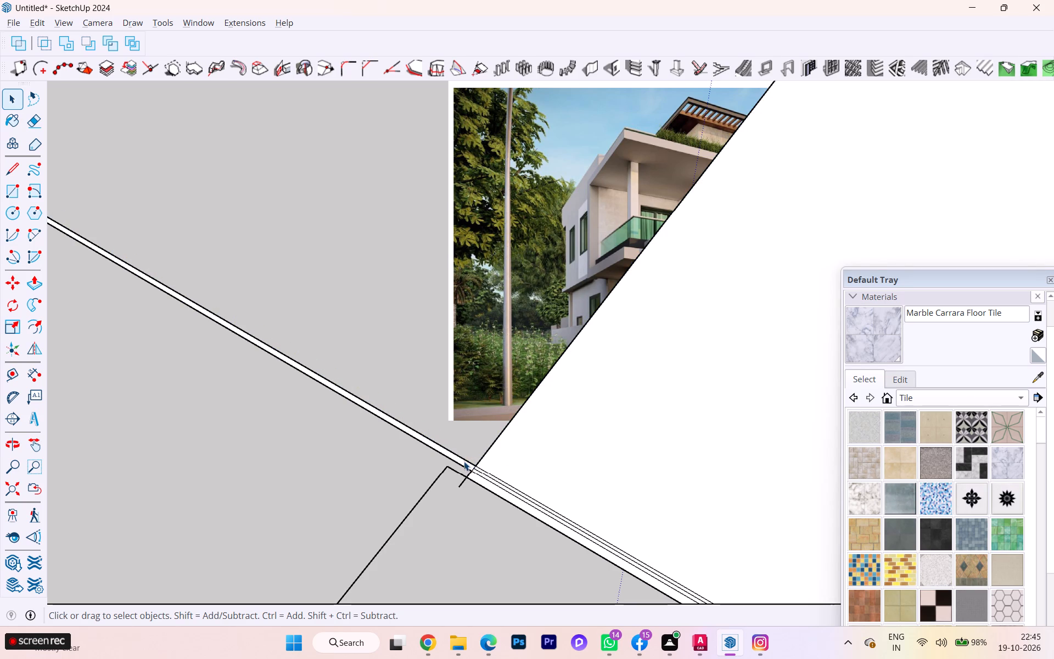
left_click(459, 465)
key("Delete")
scroll(396, 409, "down", 6)
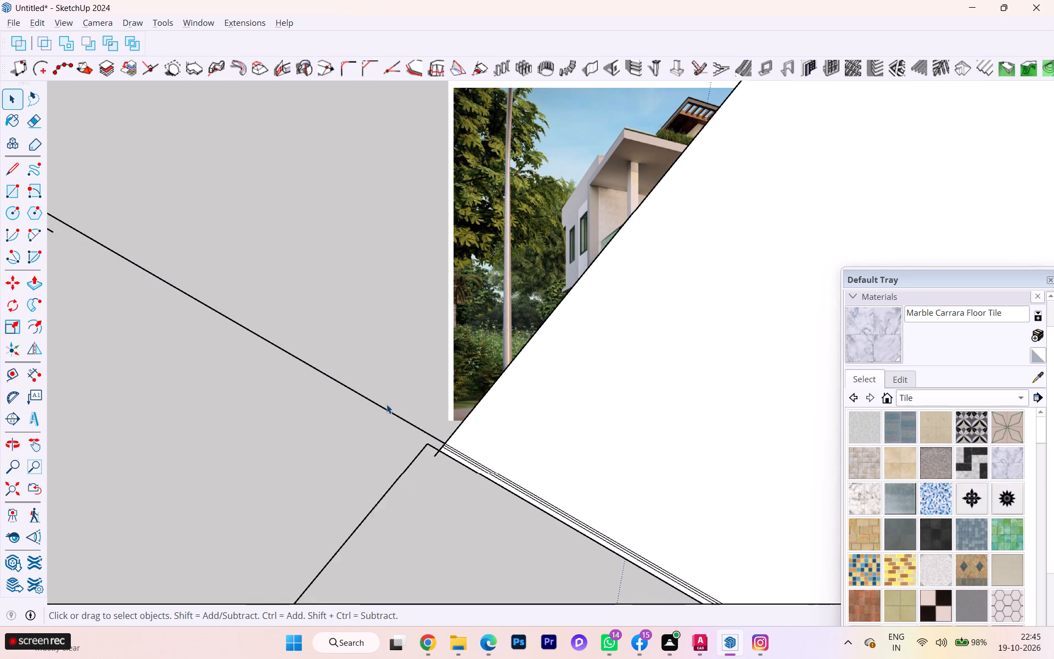
scroll(386, 404, "down", 2)
key("Delete")
Delete the narrow sliver face between the doubled lines along the front strip's outer edge, near the partition wall.
scroll(373, 407, "up", 2)
scroll(373, 407, "down", 5)
scroll(368, 407, "up", 1)
scroll(359, 394, "down", 2)
scroll(358, 395, "up", 3)
scroll(357, 395, "down", 2)
scroll(356, 398, "up", 3)
scroll(356, 398, "down", 1)
scroll(360, 391, "up", 1)
scroll(360, 391, "down", 4)
scroll(361, 391, "up", 3)
scroll(361, 391, "down", 2)
scroll(363, 392, "up", 1)
scroll(396, 378, "down", 4)
scroll(396, 378, "up", 2)
scroll(396, 378, "down", 10)
scroll(527, 364, "up", 4)
scroll(528, 364, "down", 2)
scroll(528, 364, "up", 1)
scroll(528, 364, "down", 4)
scroll(530, 364, "up", 1)
scroll(530, 364, "down", 3)
scroll(382, 513, "up", 3)
scroll(307, 488, "up", 2)
scroll(304, 484, "down", 1)
scroll(303, 483, "up", 2)
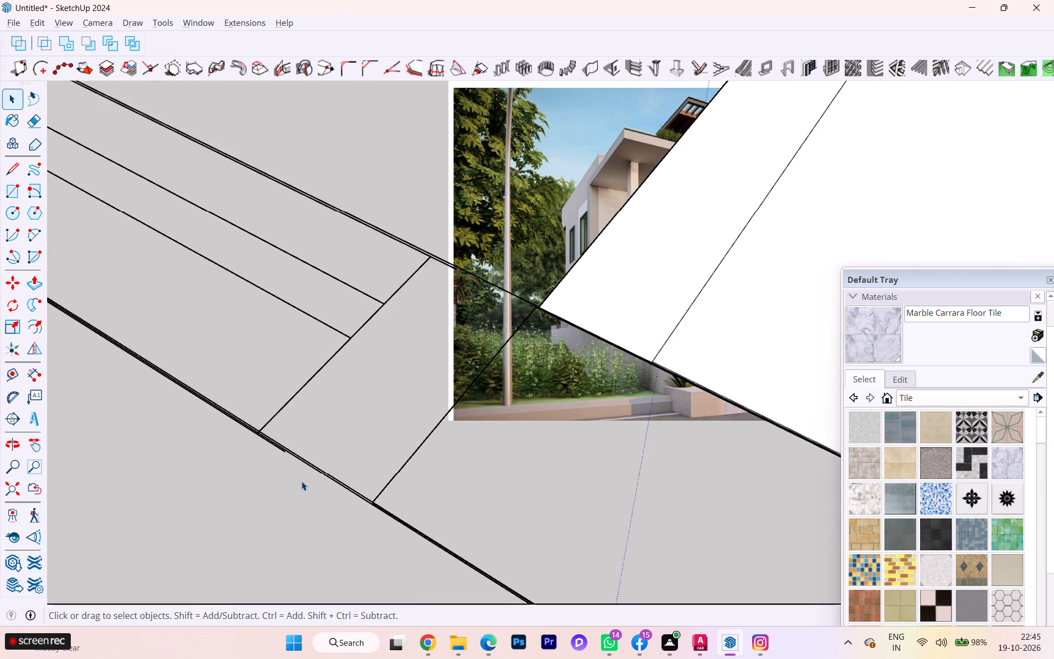
scroll(301, 481, "up", 1)
scroll(288, 454, "down", 4)
scroll(288, 454, "up", 3)
scroll(288, 453, "down", 1)
scroll(288, 453, "up", 5)
scroll(277, 437, "down", 3)
scroll(277, 437, "up", 3)
scroll(277, 437, "down", 3)
scroll(277, 437, "up", 5)
scroll(274, 435, "down", 11)
scroll(273, 435, "up", 2)
scroll(273, 435, "down", 1)
scroll(273, 435, "up", 7)
scroll(271, 437, "down", 1)
scroll(267, 437, "up", 4)
scroll(266, 437, "down", 3)
scroll(266, 437, "up", 1)
scroll(266, 437, "down", 1)
scroll(266, 437, "up", 2)
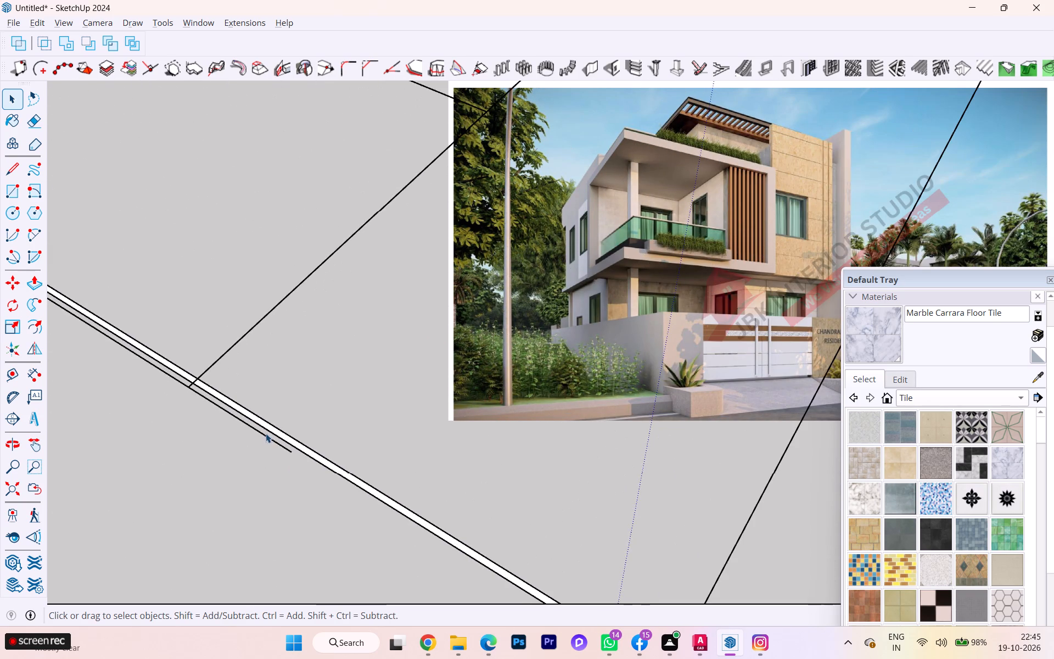
left_click(266, 431)
key("Delete")
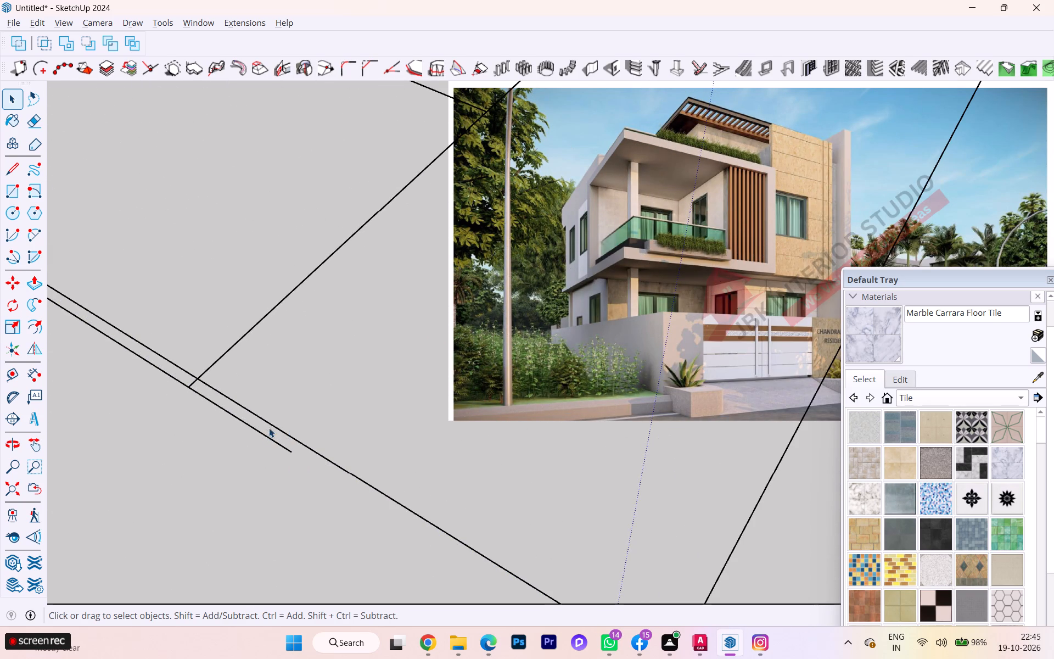
Delete the duplicate parallel lines, sliver face and overhanging line stub at the white face's corner along the front strip.
scroll(270, 427, "down", 4)
scroll(234, 375, "down", 4)
scroll(233, 375, "up", 3)
scroll(233, 375, "down", 10)
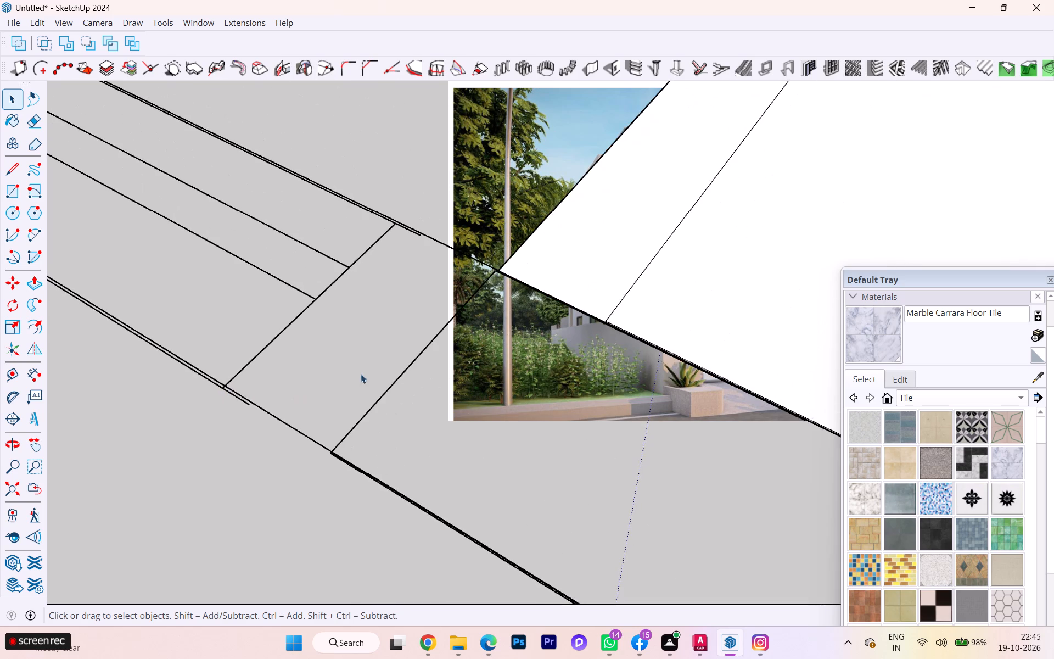
scroll(520, 282, "up", 6)
scroll(506, 271, "down", 2)
scroll(506, 271, "up", 5)
scroll(501, 268, "down", 2)
scroll(498, 266, "up", 4)
scroll(497, 265, "down", 1)
scroll(497, 265, "up", 15)
scroll(497, 265, "down", 1)
scroll(497, 265, "up", 2)
scroll(497, 265, "down", 4)
scroll(497, 265, "up", 2)
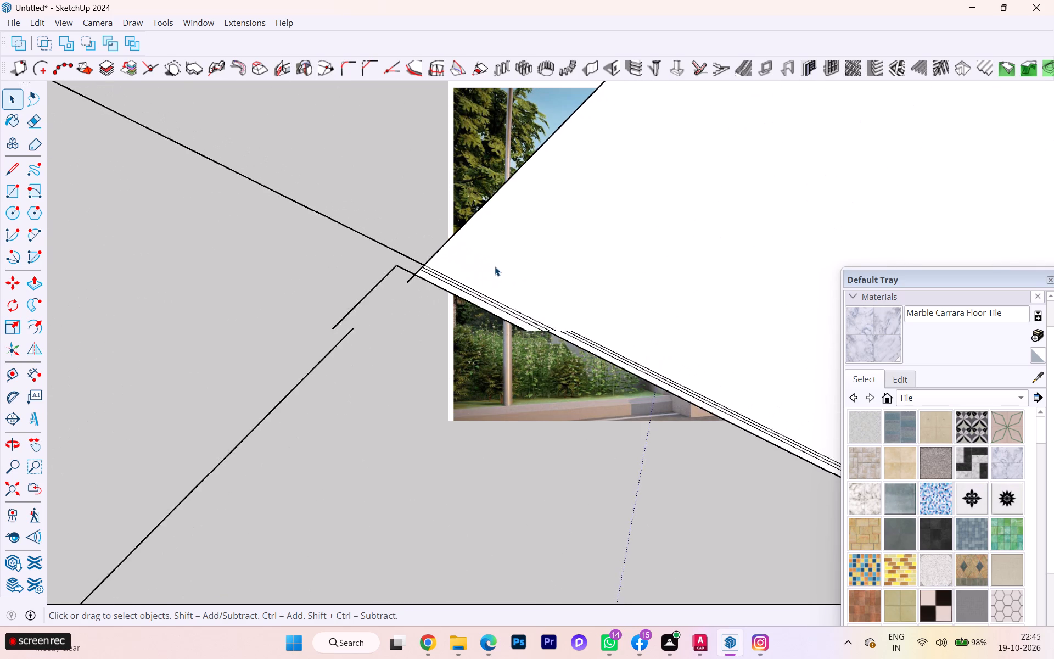
scroll(495, 266, "up", 3)
scroll(487, 273, "down", 1)
scroll(487, 273, "up", 9)
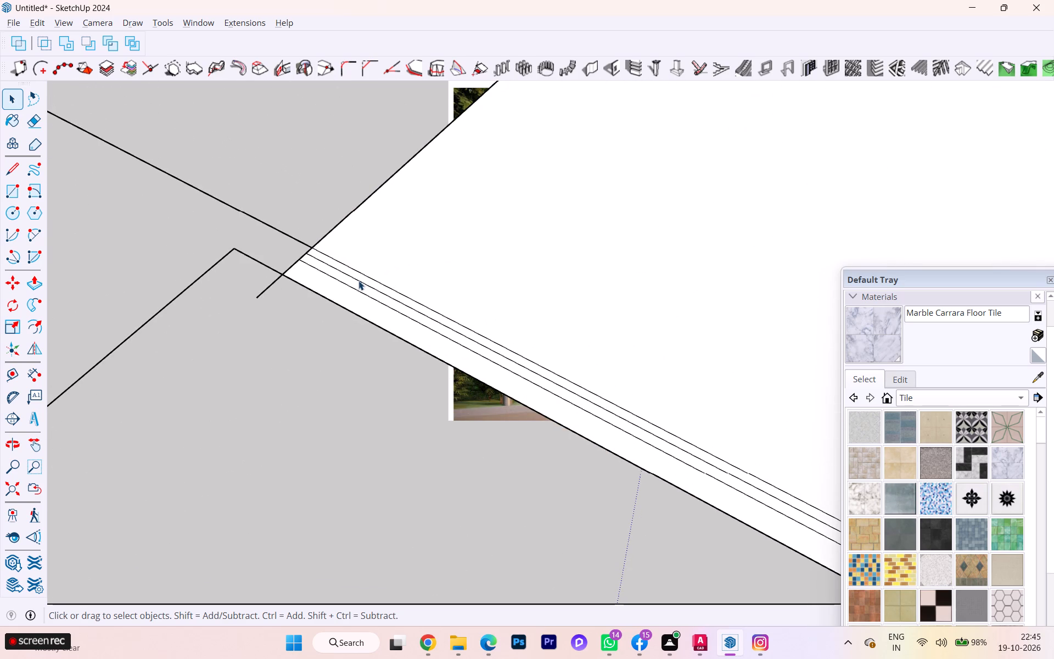
left_click(358, 282)
key("Delete")
left_click(355, 288)
key("Delete")
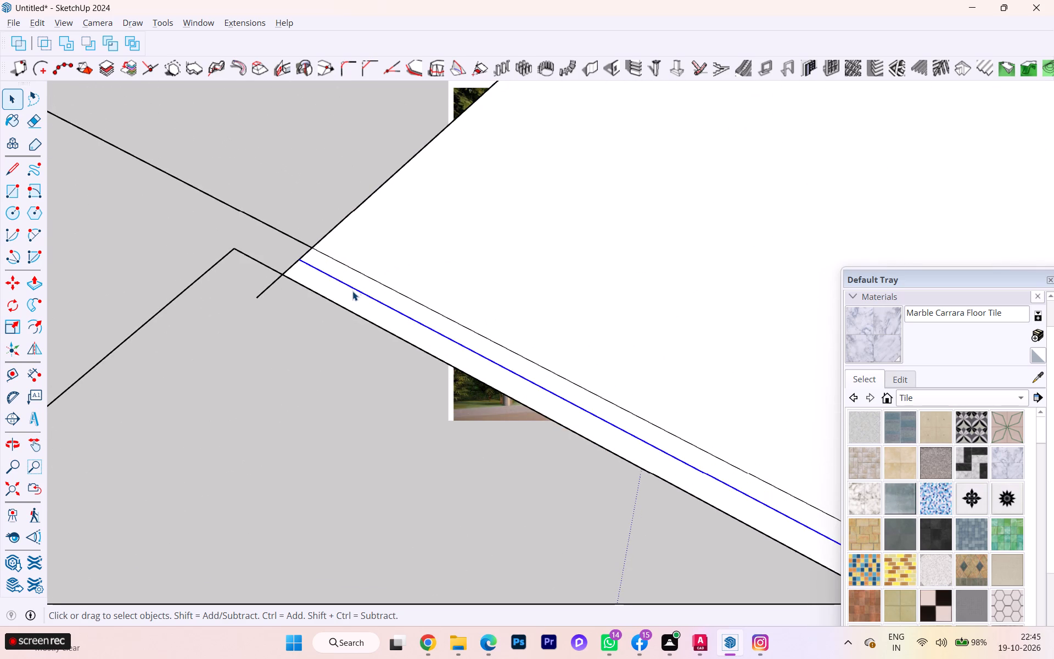
left_click(293, 272)
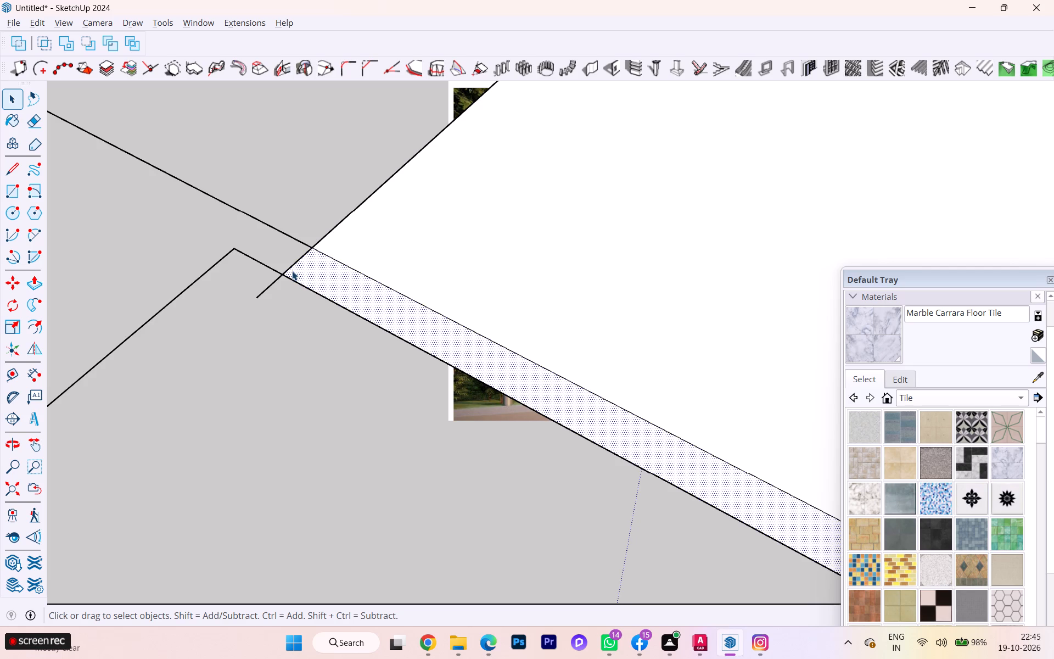
left_click(291, 270)
key("Delete")
left_click(274, 285)
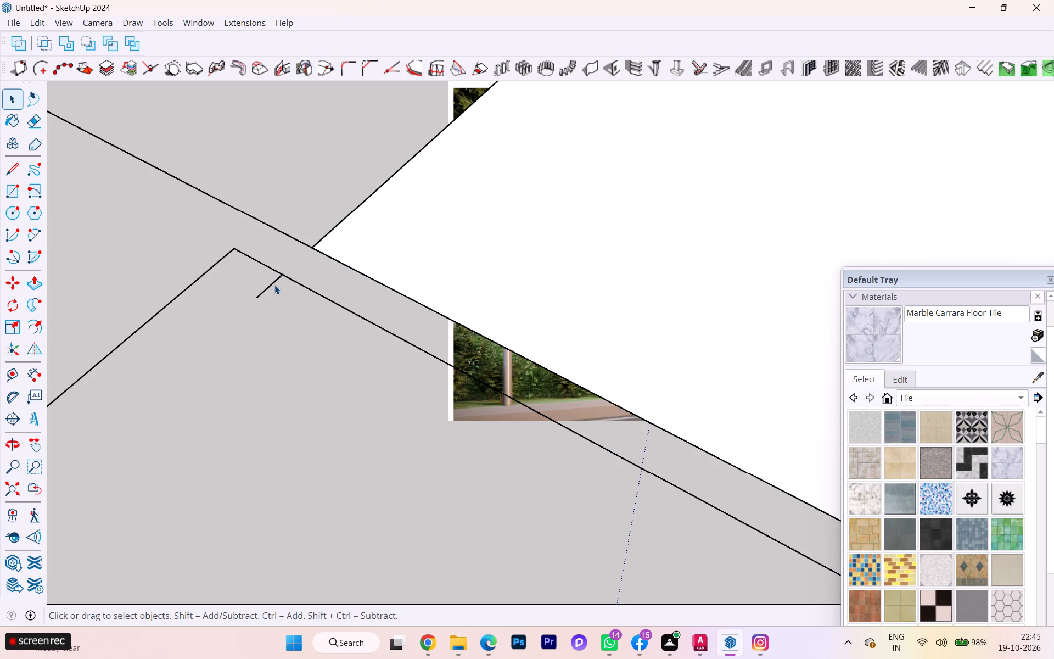
key("Delete")
Delete the duplicate parallel lines, sliver face and overhanging stubs where the thin dividing line meets the white face's front edge.
scroll(290, 284, "down", 1)
scroll(291, 284, "up", 1)
scroll(294, 284, "down", 4)
scroll(354, 299, "down", 5)
scroll(354, 298, "up", 2)
scroll(354, 298, "down", 5)
scroll(353, 298, "up", 4)
scroll(353, 298, "down", 2)
scroll(353, 298, "up", 1)
scroll(353, 298, "down", 1)
scroll(300, 301, "down", 2)
scroll(282, 309, "up", 1)
scroll(281, 312, "down", 5)
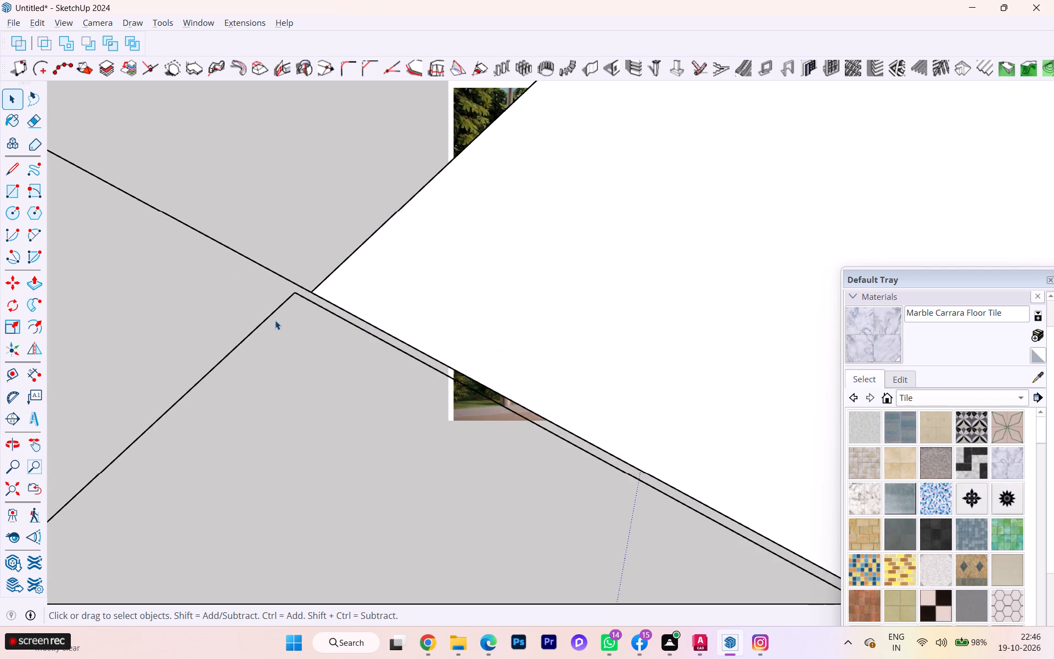
scroll(275, 320, "down", 10)
scroll(288, 325, "up", 1)
scroll(289, 326, "down", 2)
scroll(295, 328, "up", 2)
scroll(341, 308, "down", 1)
scroll(341, 308, "up", 1)
scroll(341, 308, "down", 6)
scroll(345, 306, "up", 1)
scroll(352, 304, "down", 5)
scroll(422, 370, "up", 6)
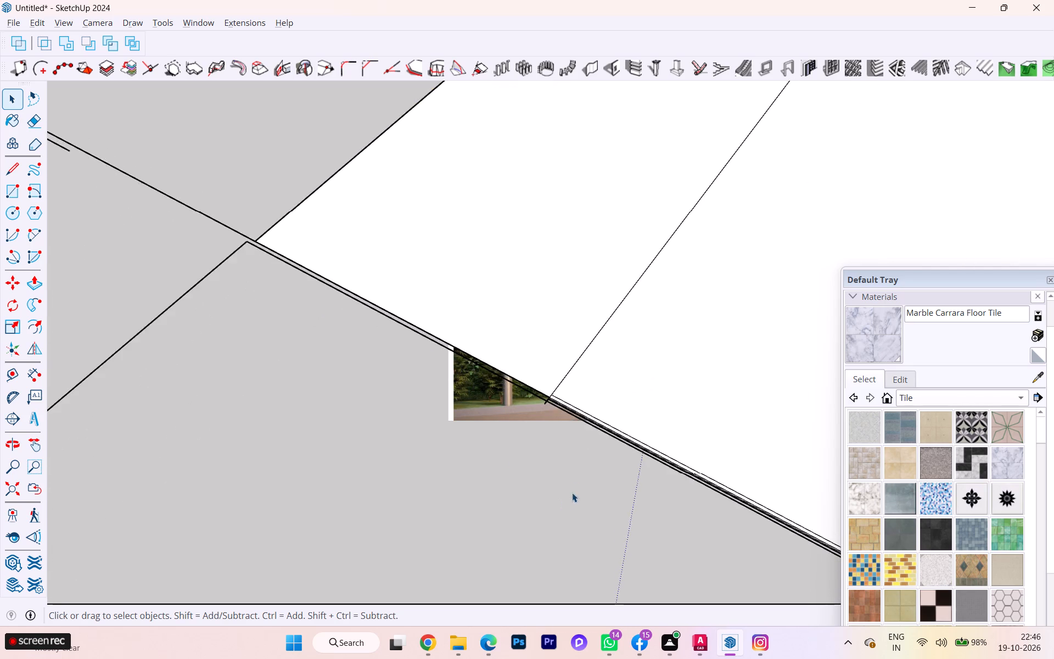
scroll(572, 493, "up", 3)
scroll(589, 446, "down", 1)
scroll(592, 444, "up", 12)
scroll(630, 417, "down", 3)
scroll(630, 417, "up", 1)
scroll(531, 382, "up", 3)
scroll(528, 380, "down", 1)
scroll(527, 380, "up", 2)
scroll(467, 331, "up", 2)
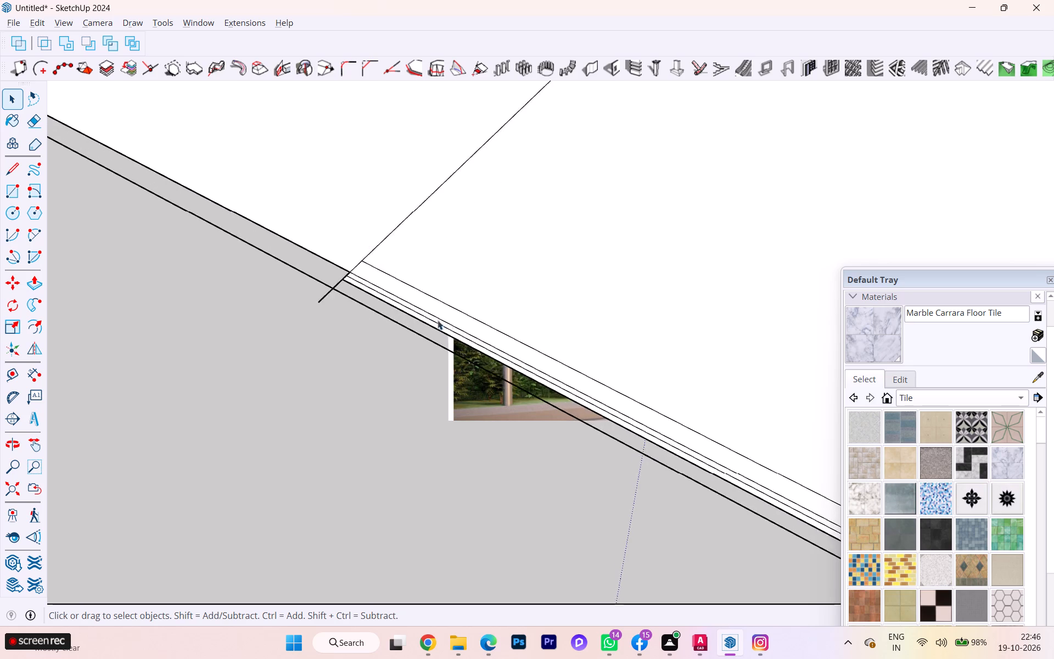
scroll(438, 320, "up", 2)
left_click(405, 310)
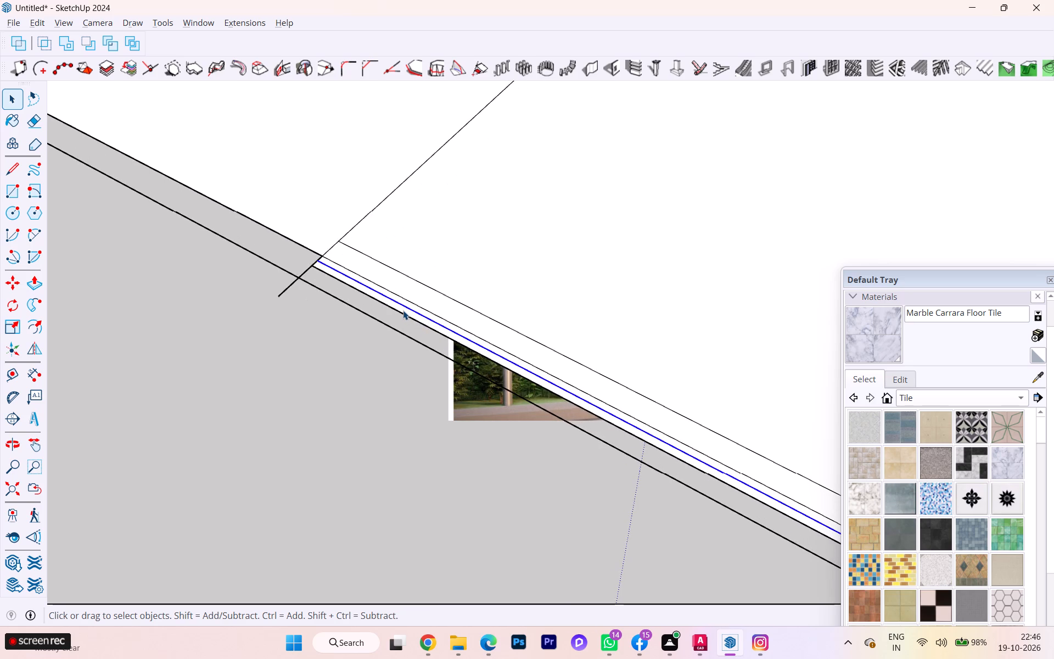
key("Delete")
left_click(396, 314)
left_click(394, 313)
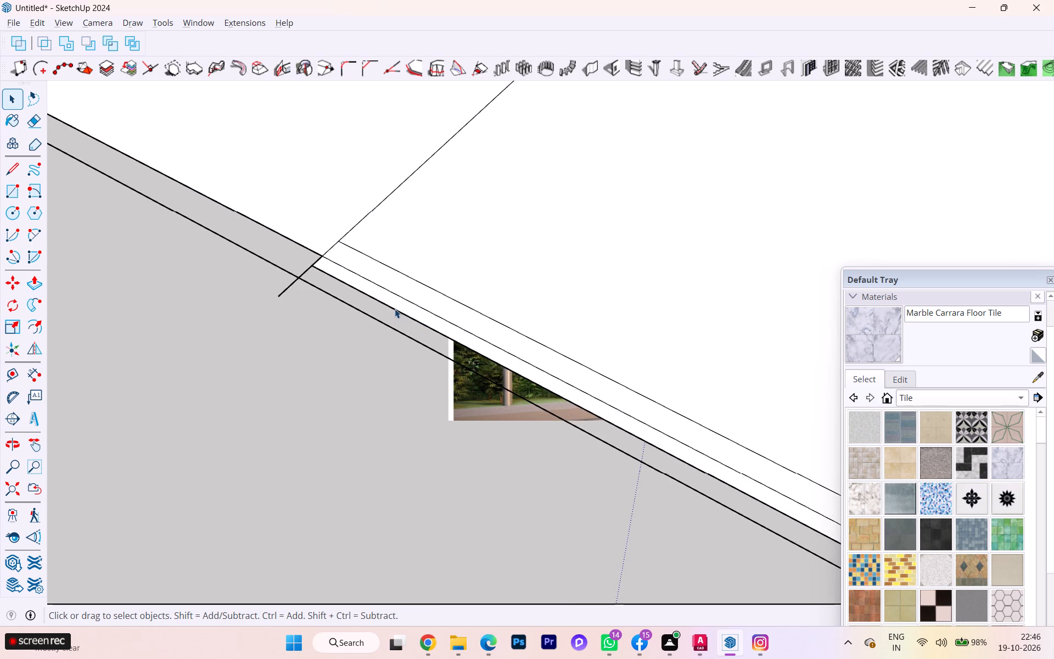
left_click(395, 308)
key("Delete")
left_click(312, 267)
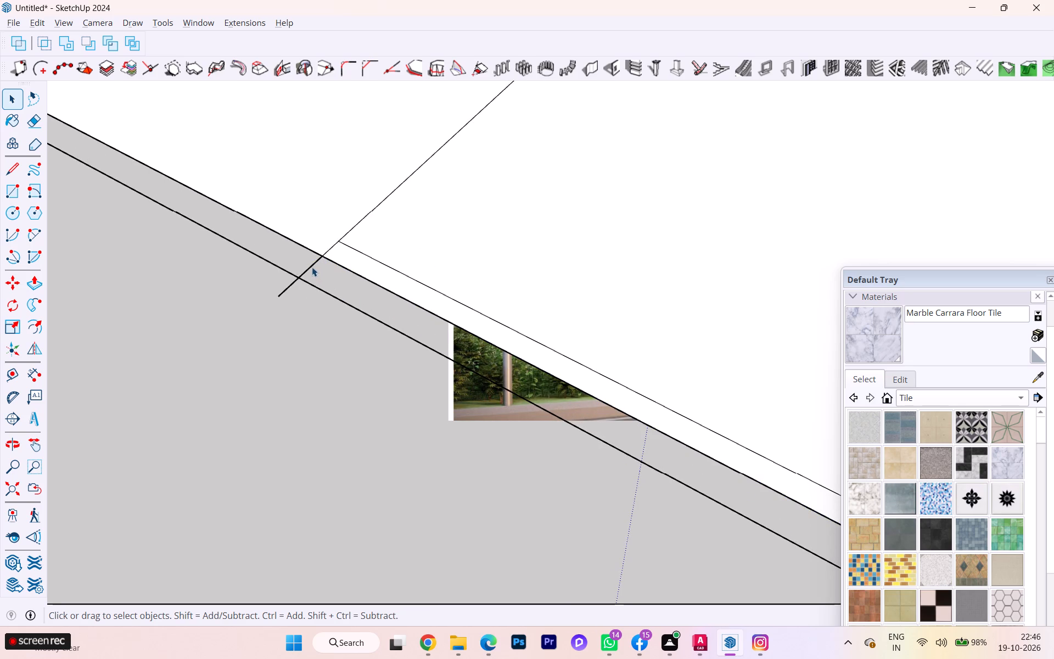
key("Delete")
left_click(289, 284)
key("Delete")
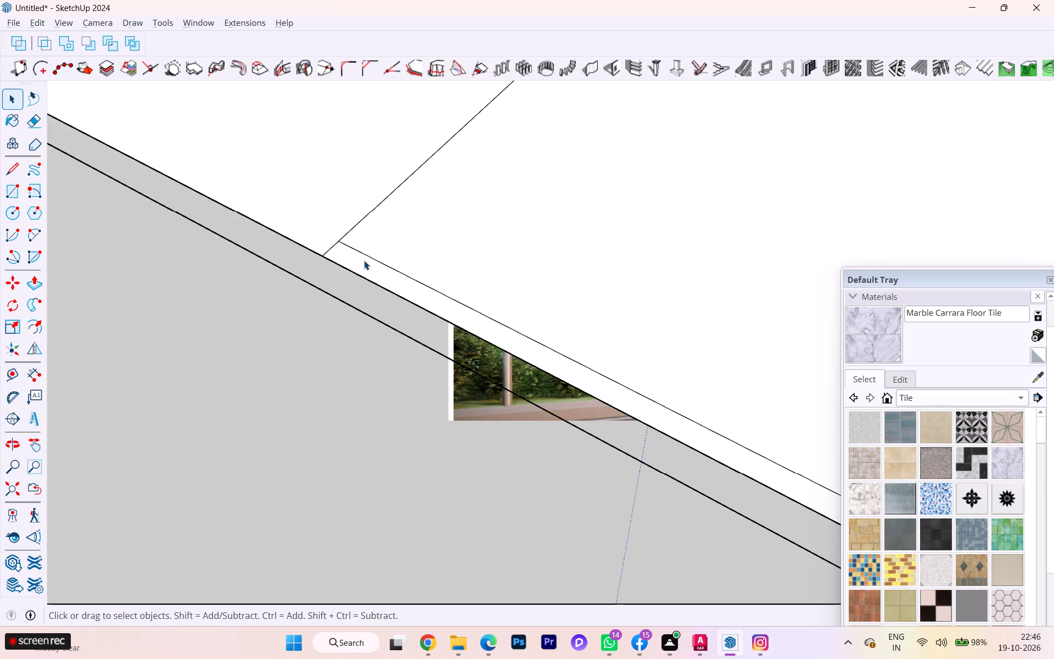
left_click(368, 256)
key("Delete")
Examine both long edges of the front wall's base strip and its junctions for remaining doubled lines.
scroll(351, 248, "down", 4)
scroll(353, 260, "up", 3)
scroll(356, 280, "down", 1)
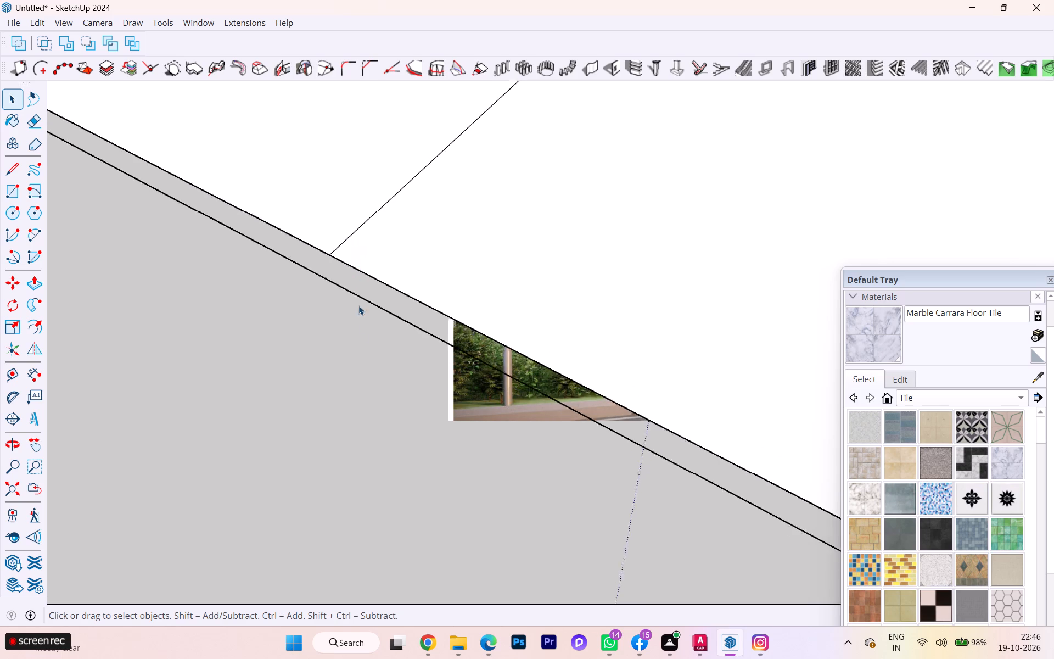
scroll(358, 305, "down", 6)
scroll(328, 349, "up", 1)
scroll(327, 354, "down", 1)
scroll(327, 354, "up", 1)
scroll(327, 354, "down", 8)
scroll(334, 368, "up", 2)
scroll(335, 368, "down", 2)
scroll(360, 385, "up", 1)
scroll(395, 415, "down", 3)
scroll(395, 416, "up", 1)
scroll(395, 416, "down", 9)
scroll(402, 418, "up", 1)
scroll(402, 416, "down", 1)
scroll(402, 416, "up", 3)
scroll(402, 416, "down", 8)
scroll(412, 381, "up", 1)
scroll(412, 381, "down", 1)
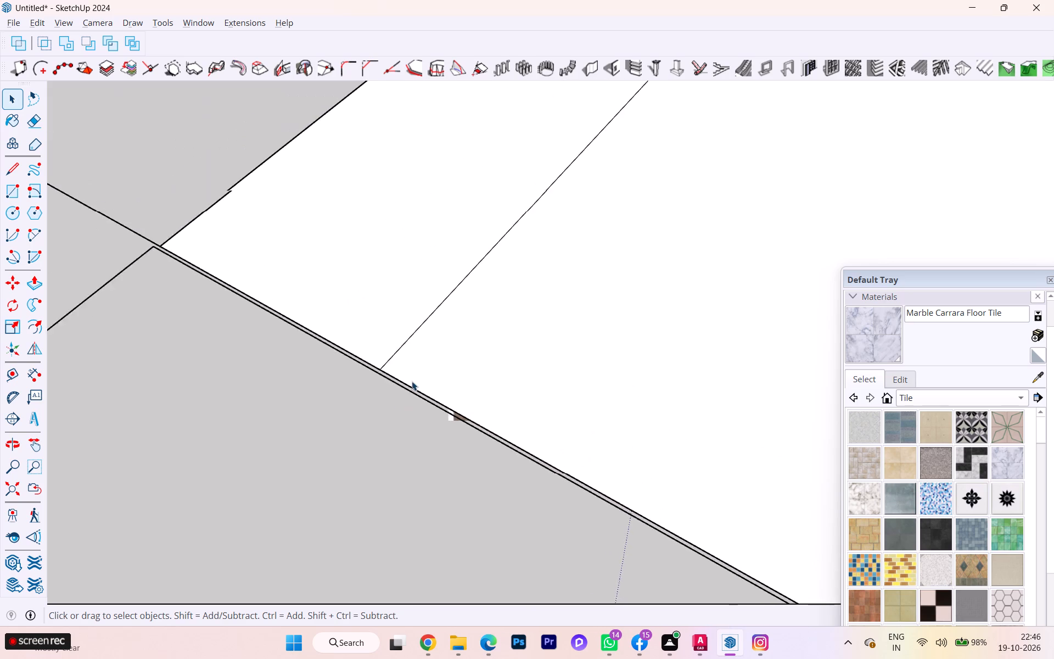
scroll(412, 381, "down", 2)
scroll(412, 381, "up", 3)
scroll(412, 381, "down", 4)
scroll(323, 391, "down", 6)
scroll(267, 385, "down", 2)
scroll(263, 386, "up", 1)
scroll(263, 387, "down", 7)
scroll(252, 391, "up", 2)
scroll(253, 392, "down", 6)
scroll(268, 355, "up", 4)
scroll(267, 348, "down", 3)
scroll(267, 348, "up", 4)
scroll(267, 348, "down", 8)
scroll(280, 361, "up", 2)
scroll(284, 366, "down", 2)
scroll(287, 485, "up", 5)
scroll(281, 471, "down", 3)
scroll(281, 471, "up", 9)
scroll(286, 469, "down", 1)
scroll(286, 469, "up", 17)
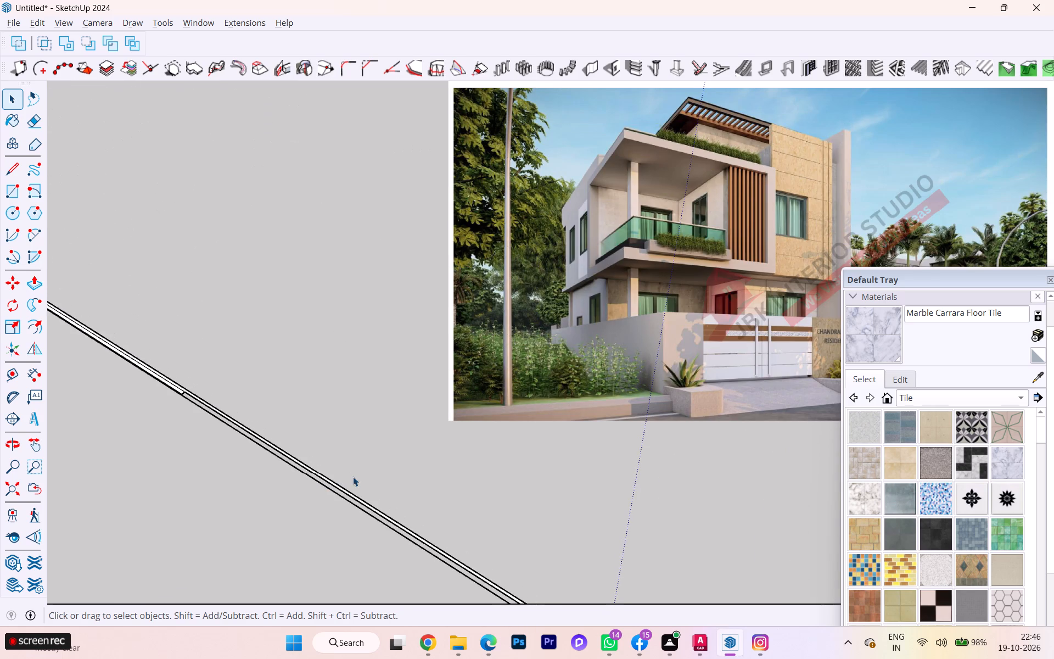
scroll(266, 431, "down", 4)
scroll(265, 431, "up", 1)
scroll(265, 431, "down", 3)
scroll(265, 433, "up", 1)
scroll(265, 433, "down", 1)
scroll(265, 435, "up", 1)
scroll(265, 436, "down", 5)
scroll(253, 438, "up", 2)
scroll(253, 438, "down", 1)
scroll(253, 438, "up", 2)
scroll(253, 438, "down", 1)
scroll(253, 438, "up", 2)
scroll(299, 433, "down", 5)
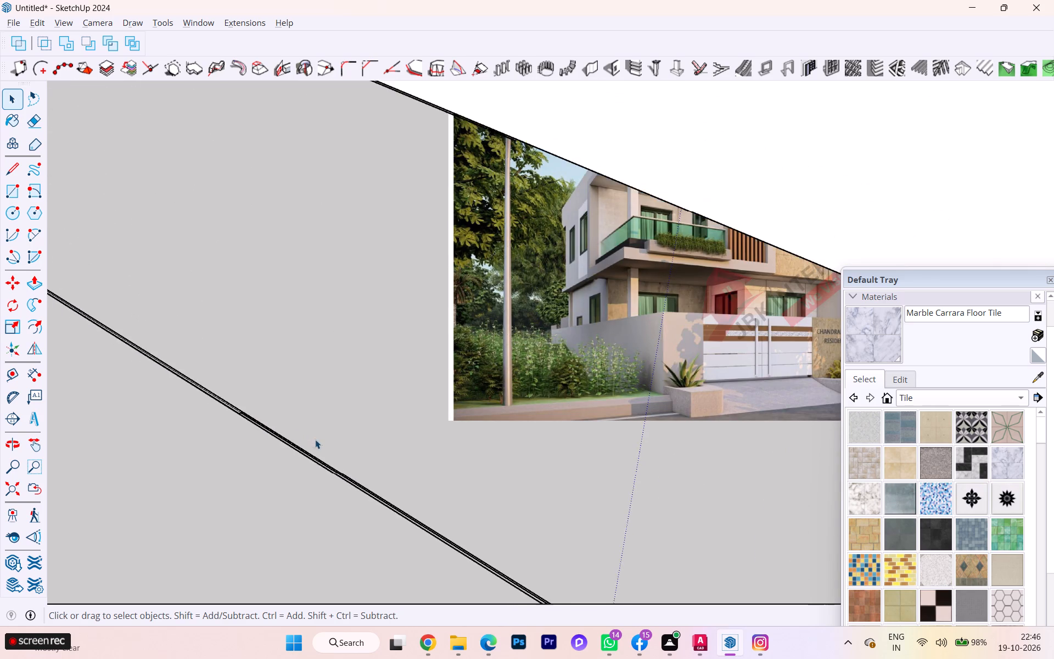
scroll(328, 444, "down", 3)
scroll(329, 445, "up", 2)
scroll(329, 445, "down", 2)
scroll(330, 448, "up", 1)
scroll(306, 445, "down", 1)
scroll(306, 445, "up", 5)
scroll(306, 445, "down", 2)
scroll(306, 445, "up", 1)
scroll(306, 445, "down", 4)
scroll(306, 444, "up", 4)
scroll(306, 444, "down", 2)
scroll(306, 444, "up", 2)
scroll(306, 444, "down", 2)
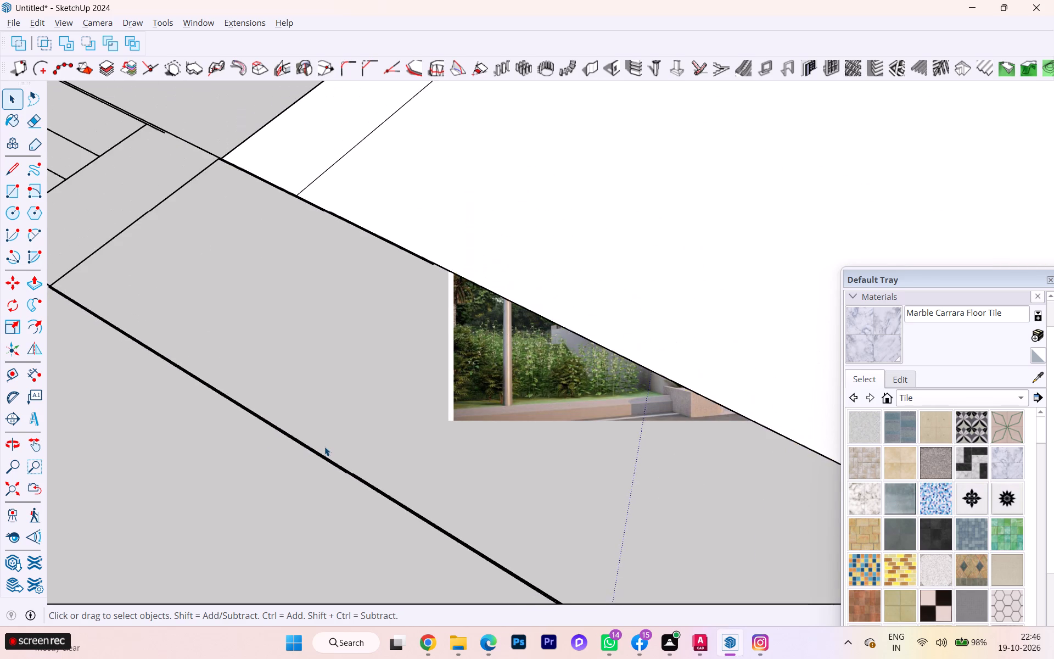
scroll(325, 446, "down", 2)
scroll(325, 446, "up", 3)
scroll(325, 446, "down", 3)
scroll(325, 446, "up", 1)
scroll(325, 446, "down", 6)
scroll(237, 399, "up", 2)
scroll(237, 398, "down", 1)
scroll(237, 398, "up", 5)
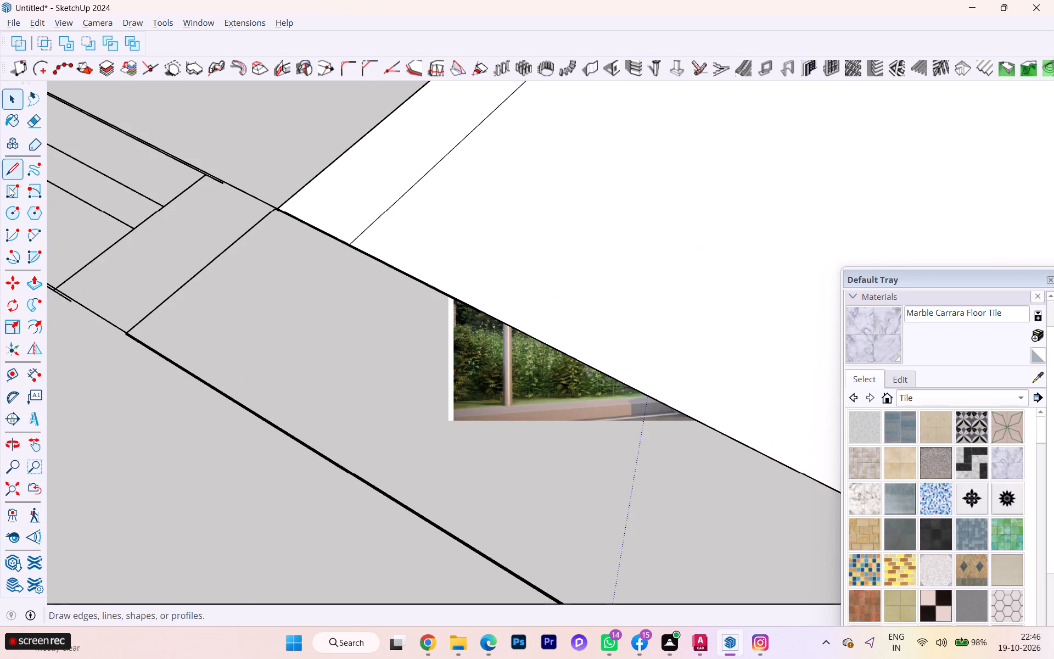
Delete the middle parallel line and the white sliver face where the wall line meets the front strip's outer edge.
scroll(51, 254, "down", 1)
scroll(76, 280, "up", 3)
scroll(116, 333, "up", 1)
scroll(116, 333, "down", 3)
scroll(116, 336, "up", 1)
scroll(116, 336, "down", 1)
scroll(116, 338, "up", 16)
scroll(134, 334, "down", 2)
scroll(134, 334, "up", 2)
scroll(134, 334, "down", 1)
scroll(134, 334, "up", 4)
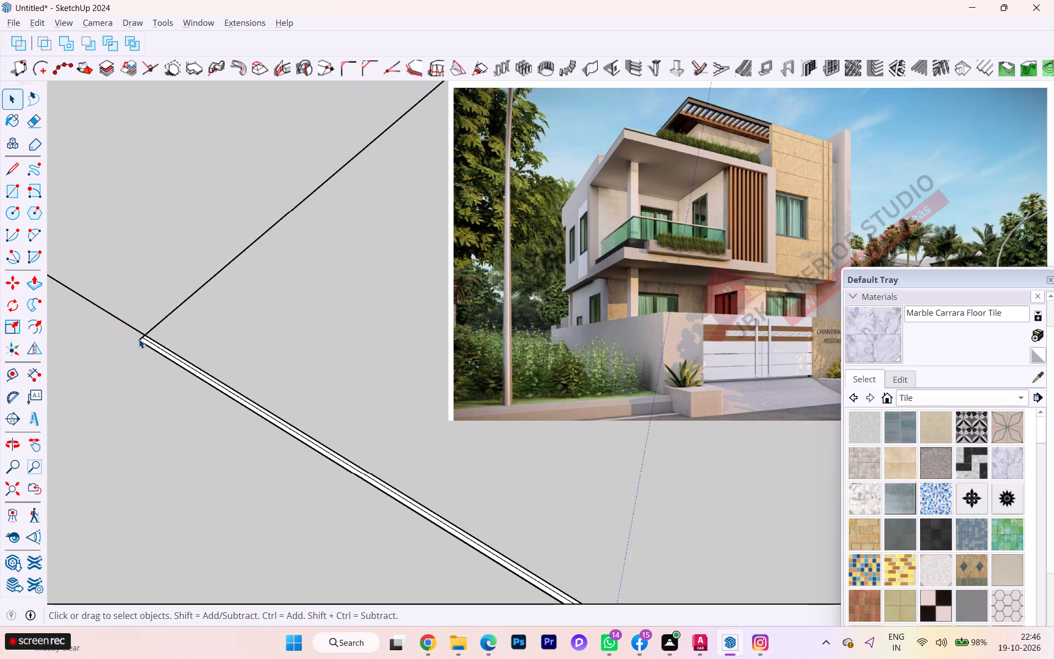
scroll(139, 339, "up", 3)
scroll(149, 340, "down", 1)
scroll(150, 340, "up", 4)
scroll(150, 341, "down", 3)
scroll(150, 341, "up", 20)
scroll(150, 341, "up", 1)
left_click(122, 342)
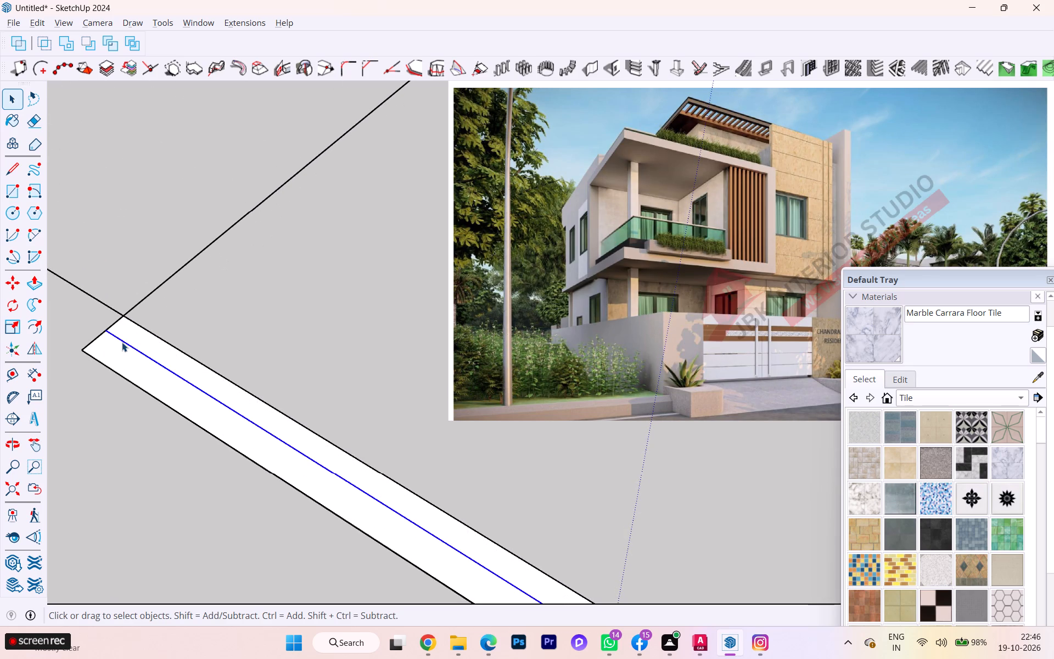
key("Delete")
left_click(133, 346)
key("Delete")
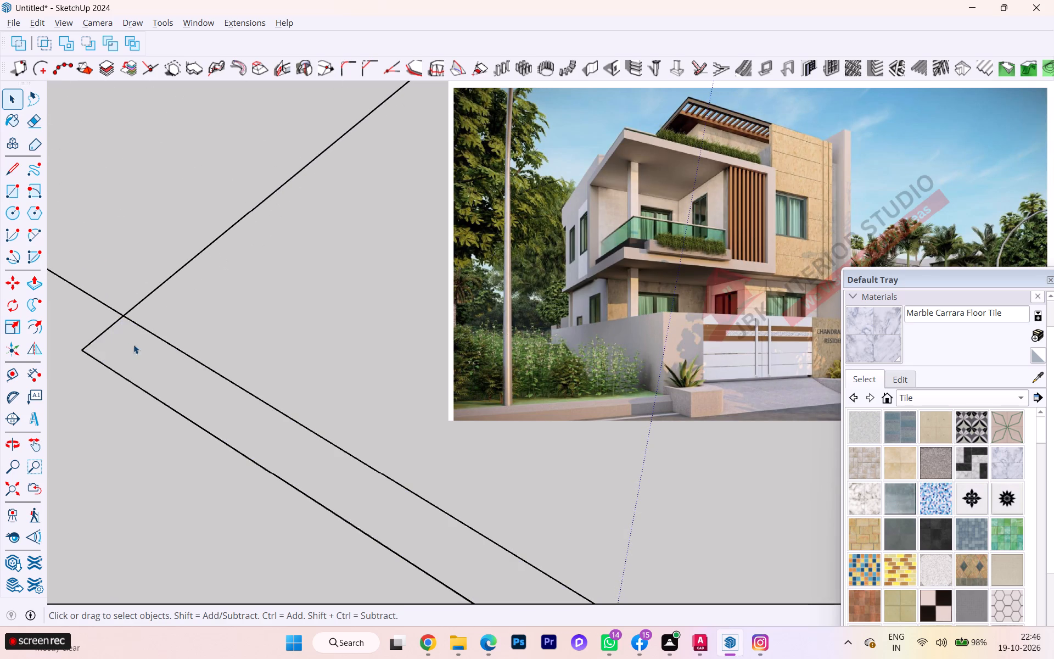
Delete the overhanging line stub and the outermost parallel line at that same junction on the front strip's outer edge.
left_click(116, 333)
left_click(109, 328)
key("Delete")
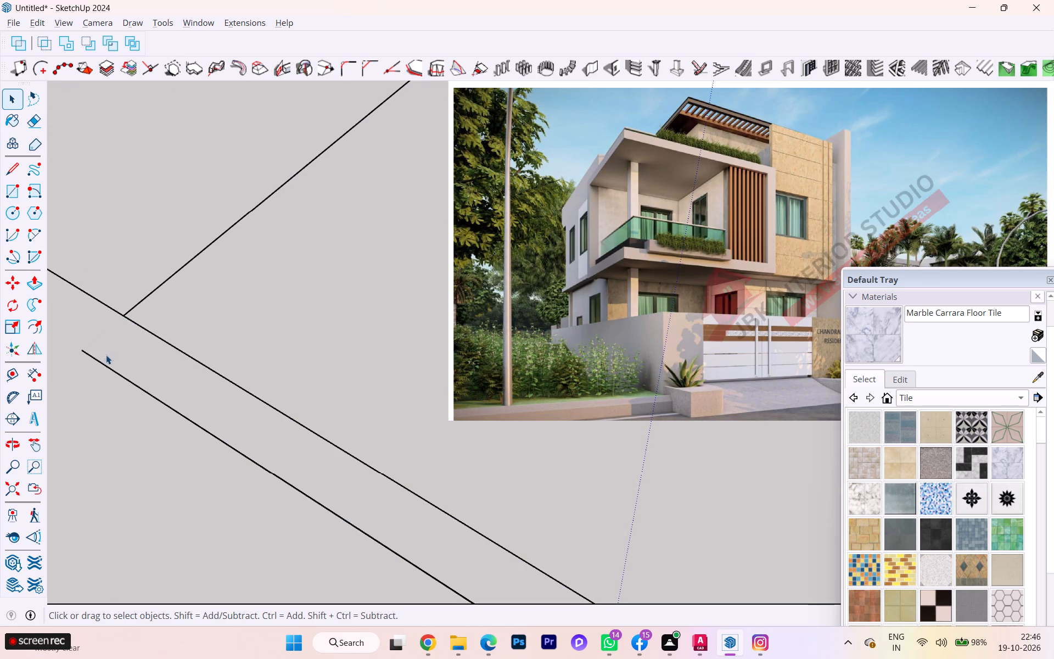
left_click(104, 362)
key("Delete")
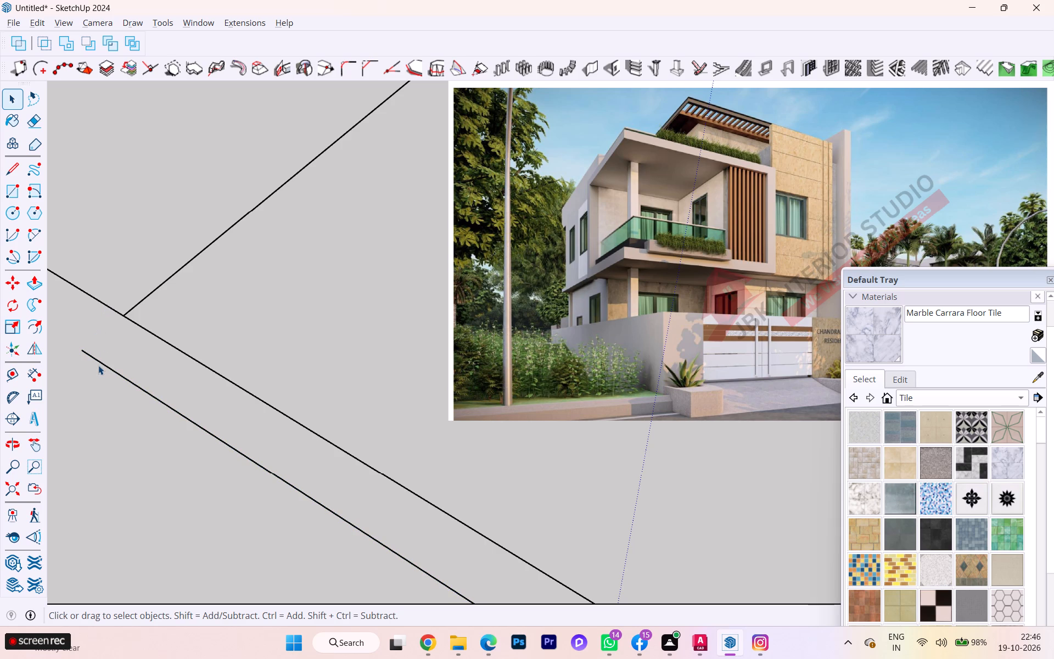
left_click(99, 364)
key("Delete")
Examine the front strip from the cleaned junction out to the windows on either side for remaining doubled lines.
scroll(102, 312, "down", 4)
scroll(102, 312, "up", 1)
scroll(102, 312, "down", 3)
scroll(105, 305, "up", 2)
scroll(105, 305, "down", 4)
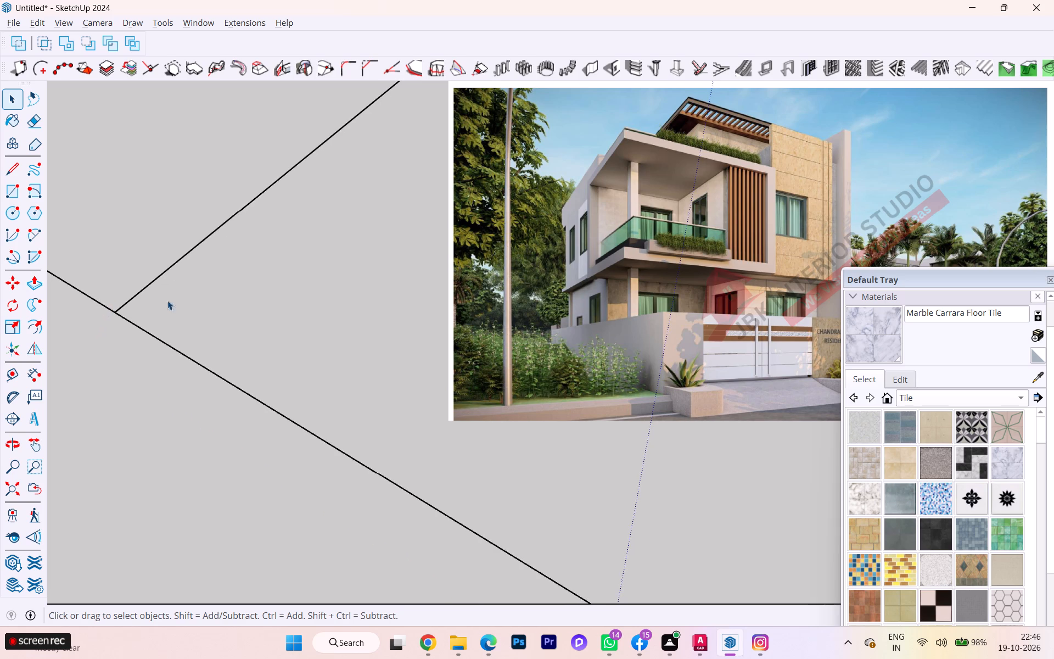
scroll(167, 300, "down", 3)
scroll(261, 343, "up", 1)
scroll(266, 348, "down", 4)
scroll(272, 353, "up", 2)
scroll(272, 353, "down", 9)
scroll(285, 333, "up", 2)
scroll(286, 333, "down", 3)
scroll(350, 333, "up", 1)
scroll(350, 333, "down", 20)
scroll(350, 333, "down", 3)
scroll(350, 333, "up", 1)
scroll(350, 333, "down", 3)
scroll(350, 333, "up", 1)
scroll(350, 333, "down", 7)
scroll(350, 333, "up", 2)
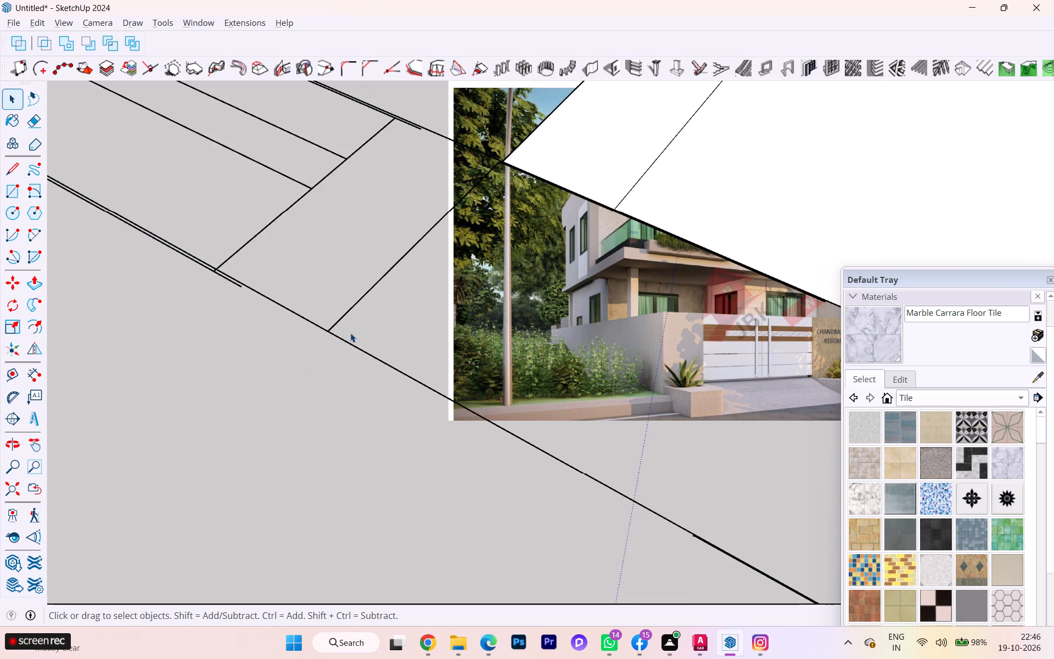
scroll(350, 333, "down", 2)
scroll(350, 333, "up", 2)
scroll(350, 333, "down", 5)
scroll(350, 333, "up", 1)
scroll(350, 333, "down", 2)
scroll(350, 333, "up", 2)
scroll(350, 333, "down", 3)
scroll(350, 333, "up", 1)
scroll(350, 333, "down", 4)
scroll(350, 333, "up", 3)
scroll(350, 333, "down", 5)
scroll(356, 329, "up", 1)
scroll(356, 329, "down", 1)
scroll(356, 329, "up", 2)
scroll(356, 329, "down", 3)
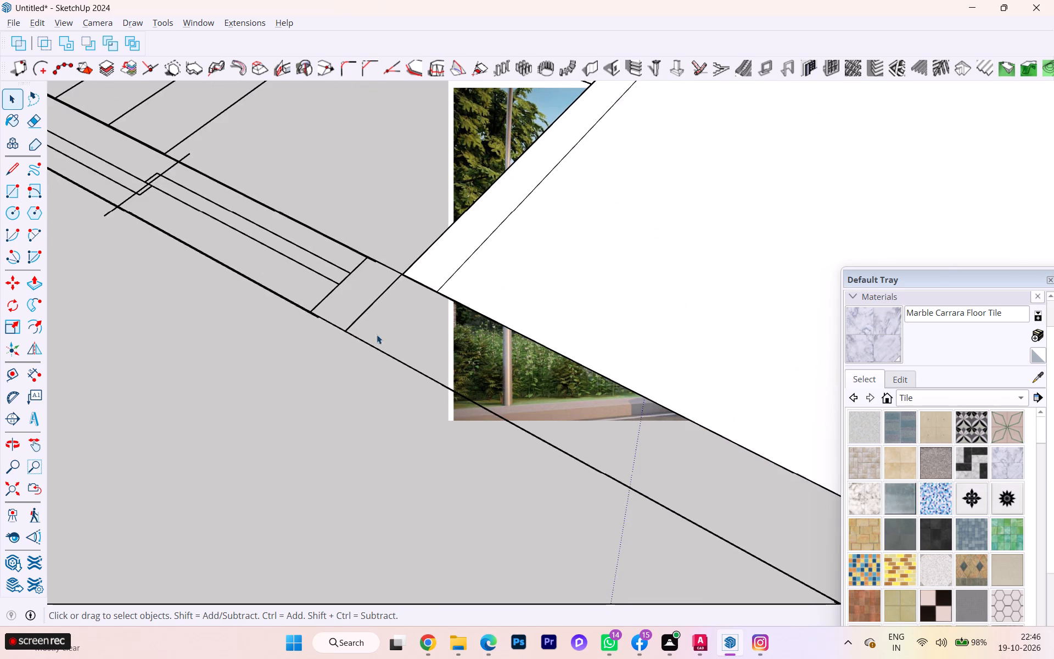
scroll(393, 343, "down", 2)
scroll(390, 342, "up", 1)
scroll(390, 342, "down", 17)
scroll(405, 351, "up", 1)
scroll(423, 361, "down", 1)
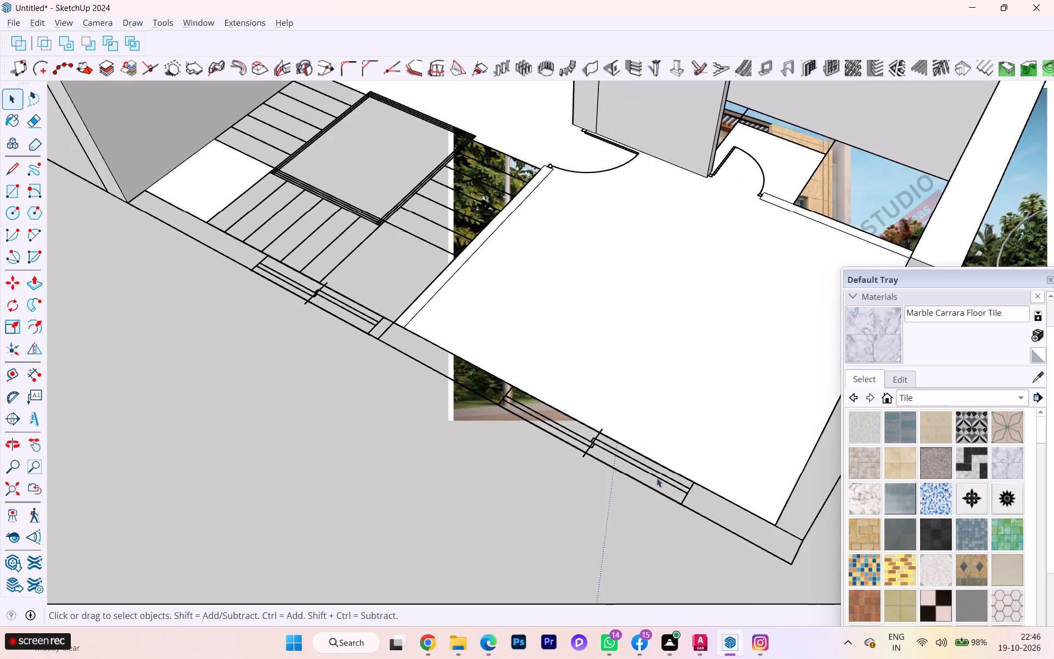
Examine the doubled lines along the front strip's inner edge beside the window nearest the house's outer corner.
scroll(661, 483, "up", 18)
scroll(755, 442, "up", 10)
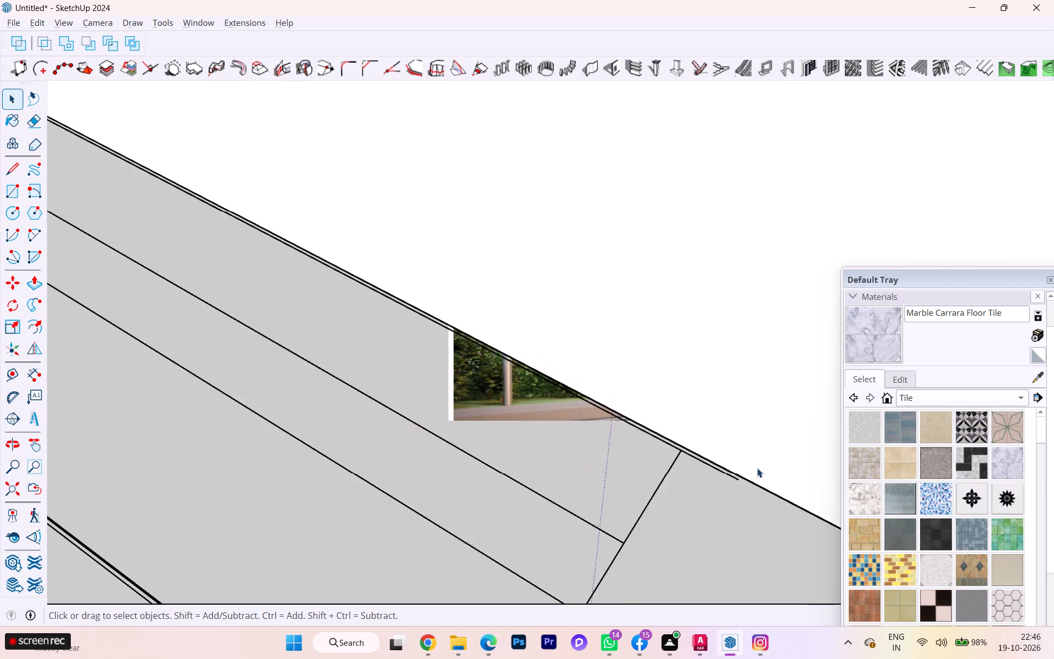
scroll(757, 468, "up", 10)
scroll(723, 472, "down", 1)
scroll(723, 472, "up", 6)
scroll(702, 465, "down", 2)
scroll(702, 465, "up", 4)
scroll(705, 471, "down", 1)
scroll(705, 471, "up", 12)
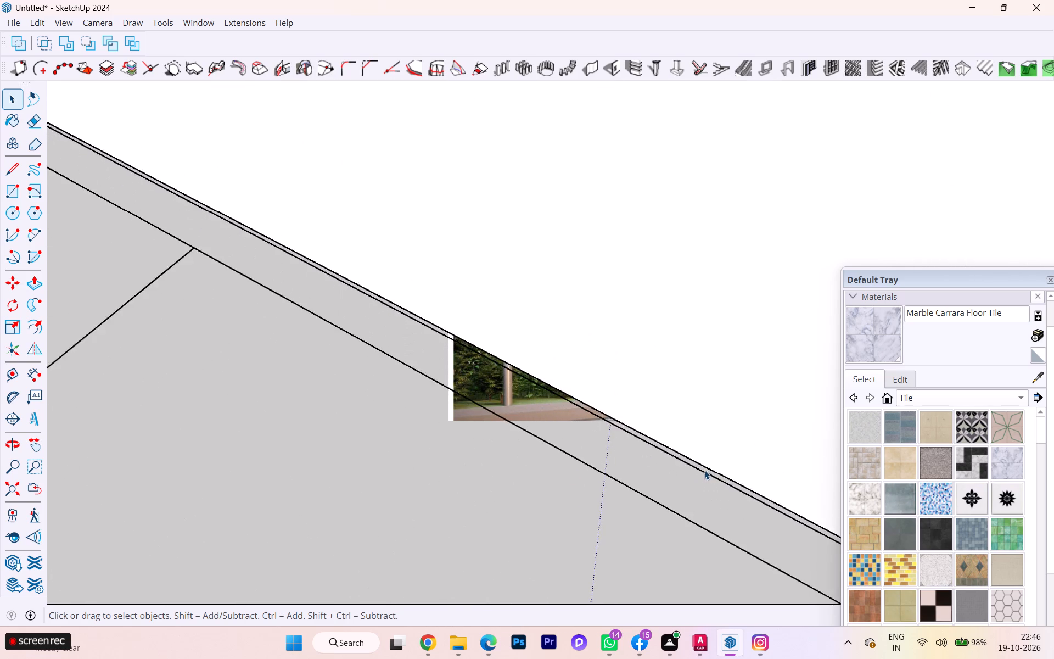
scroll(704, 470, "up", 5)
scroll(703, 465, "down", 2)
scroll(703, 465, "up", 1)
scroll(703, 465, "down", 1)
scroll(703, 465, "up", 5)
scroll(646, 438, "down", 1)
scroll(646, 438, "up", 1)
scroll(646, 438, "down", 2)
scroll(646, 438, "up", 1)
scroll(646, 438, "down", 1)
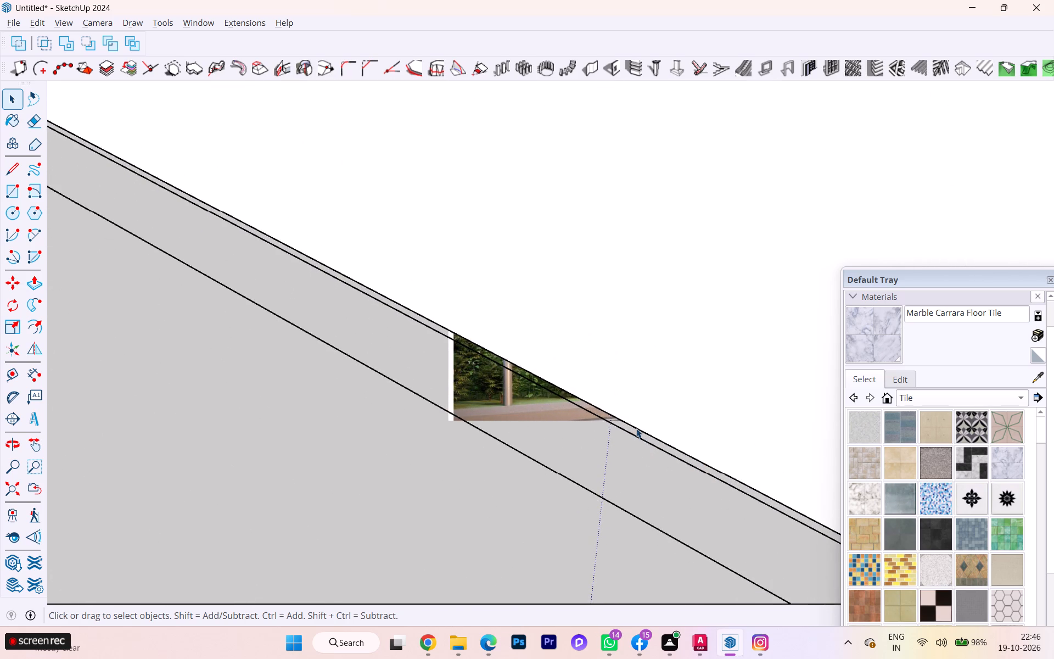
scroll(560, 401, "down", 8)
scroll(484, 355, "down", 2)
scroll(482, 354, "up", 1)
scroll(482, 354, "down", 3)
scroll(401, 349, "down", 5)
scroll(368, 351, "up", 1)
scroll(367, 351, "down", 5)
scroll(365, 347, "up", 1)
scroll(365, 347, "down", 1)
scroll(410, 340, "down", 1)
scroll(410, 340, "up", 2)
scroll(410, 340, "down", 3)
scroll(410, 340, "up", 1)
scroll(410, 340, "down", 1)
scroll(410, 340, "up", 5)
scroll(410, 340, "down", 1)
scroll(460, 342, "down", 5)
scroll(460, 342, "up", 5)
scroll(460, 342, "down", 1)
scroll(465, 345, "up", 1)
scroll(472, 347, "down", 3)
scroll(472, 347, "up", 1)
scroll(472, 347, "down", 2)
scroll(472, 347, "up", 1)
scroll(492, 348, "down", 1)
scroll(492, 348, "up", 1)
scroll(492, 348, "down", 4)
scroll(492, 348, "up", 1)
scroll(492, 348, "down", 6)
scroll(502, 348, "up", 1)
scroll(502, 348, "down", 4)
scroll(502, 348, "up", 1)
scroll(502, 348, "down", 5)
scroll(507, 348, "up", 2)
scroll(508, 348, "down", 2)
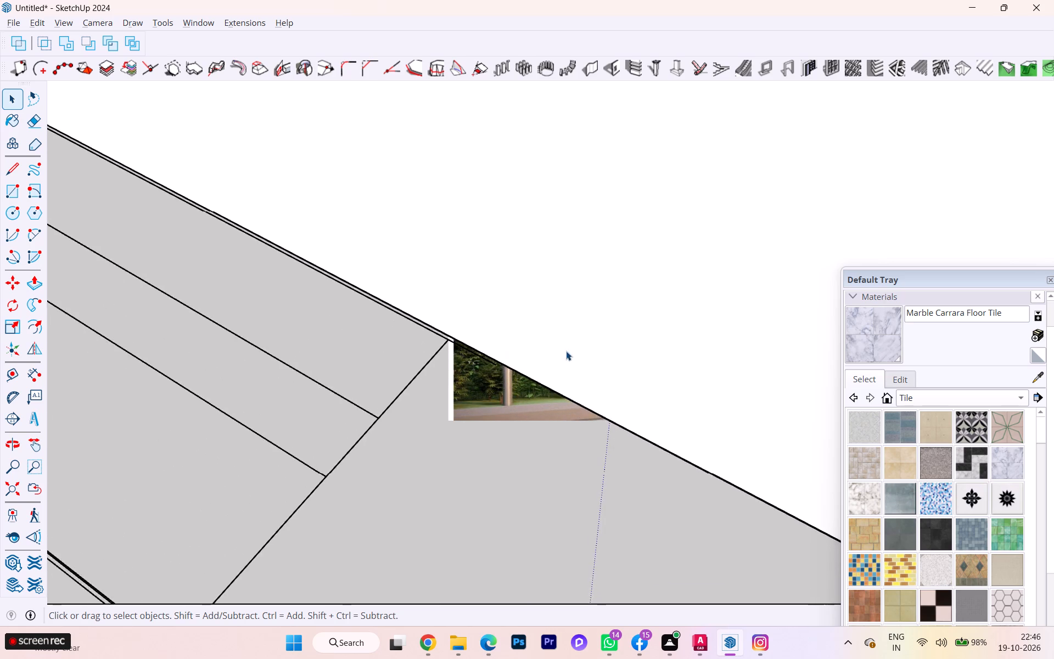
Delete the middle of the three parallel lines on the strip's outer edge, at the window end nearest the house's corner.
scroll(566, 351, "down", 3)
scroll(614, 351, "up", 7)
scroll(614, 351, "down", 3)
scroll(625, 354, "up", 2)
scroll(625, 354, "down", 1)
scroll(625, 354, "up", 1)
scroll(625, 355, "down", 1)
scroll(624, 355, "up", 1)
scroll(624, 355, "down", 2)
scroll(622, 357, "up", 1)
scroll(622, 357, "down", 3)
scroll(523, 359, "down", 2)
scroll(450, 476, "up", 2)
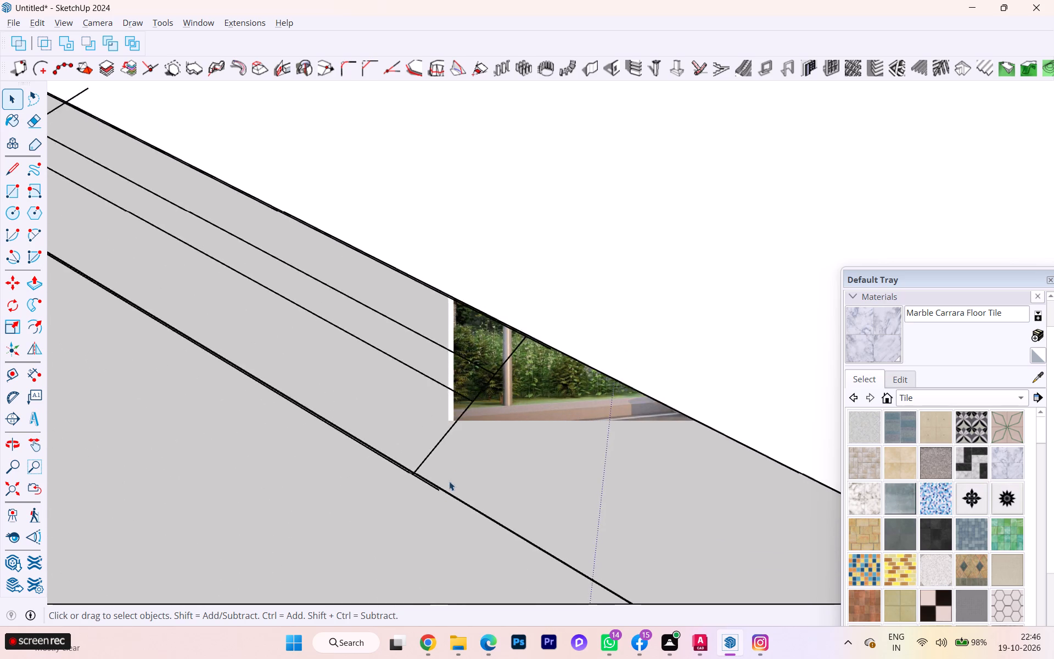
scroll(449, 481, "up", 7)
scroll(430, 496, "down", 1)
scroll(430, 483, "up", 14)
scroll(430, 483, "down", 4)
scroll(430, 483, "up", 4)
scroll(430, 483, "down", 1)
scroll(430, 483, "up", 5)
scroll(429, 480, "down", 1)
scroll(429, 480, "up", 5)
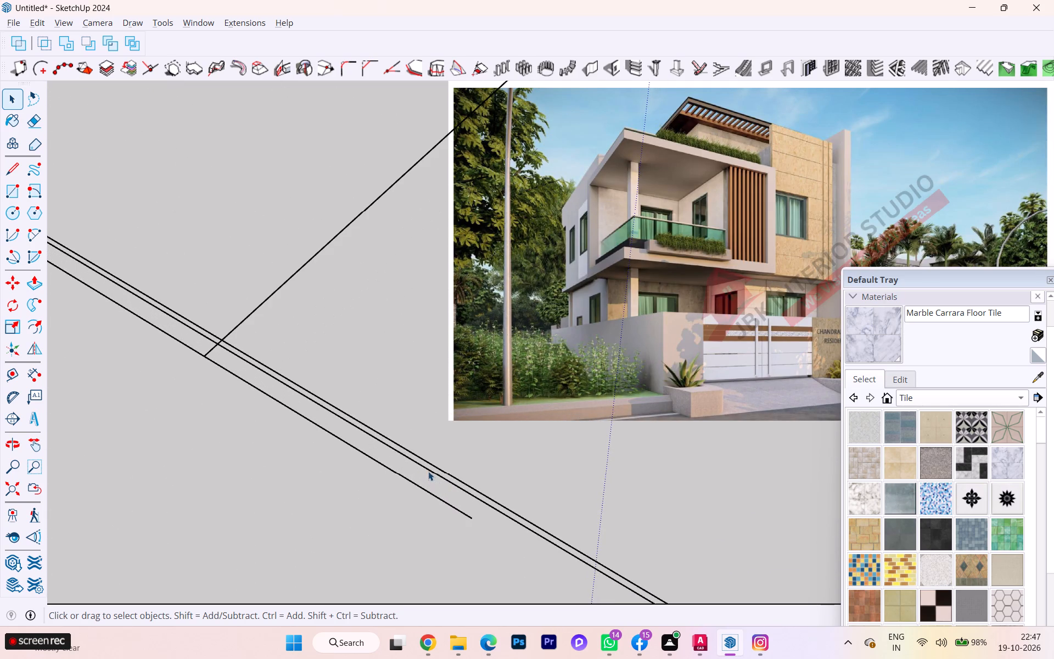
left_click(428, 471)
key("Delete")
scroll(427, 463, "down", 2)
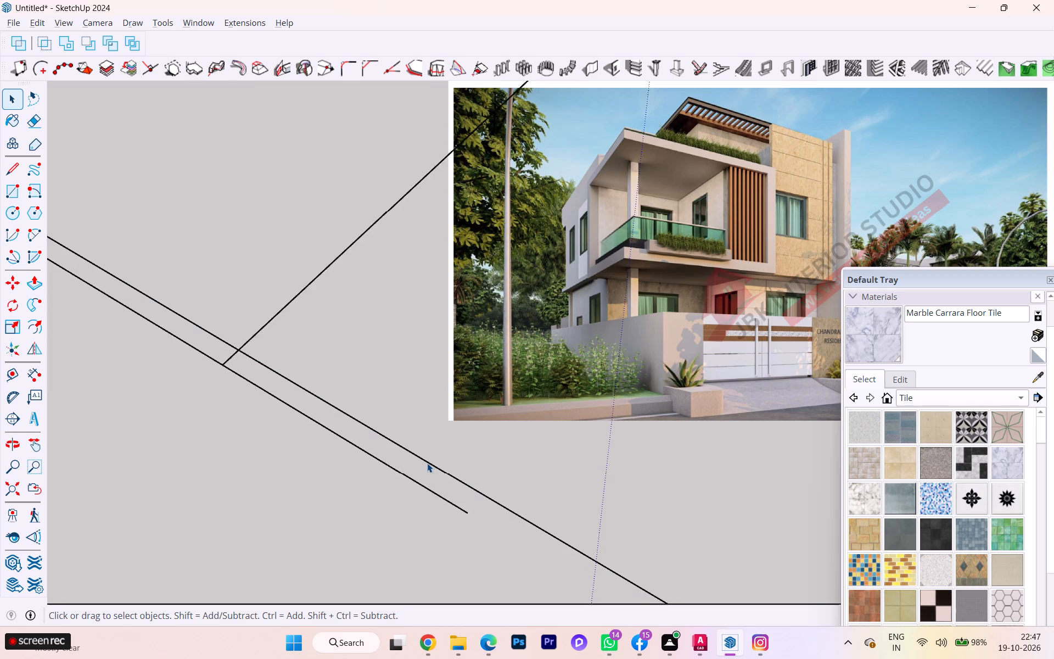
Draw a rectangle over the front strip from the house's outer corner to the cross line at the window's middle.
scroll(427, 463, "down", 2)
scroll(318, 410, "down", 8)
scroll(318, 410, "up", 1)
scroll(318, 410, "down", 17)
scroll(318, 410, "up", 1)
scroll(318, 410, "down", 4)
scroll(336, 410, "up", 1)
scroll(336, 410, "down", 7)
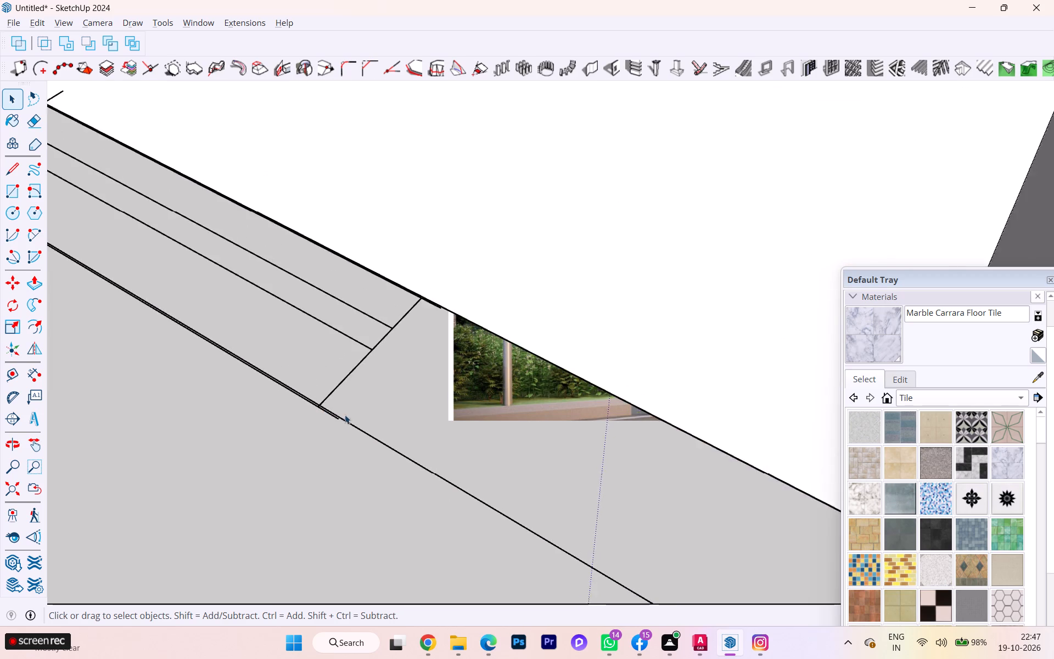
scroll(436, 440, "down", 12)
scroll(658, 521, "up", 12)
scroll(662, 512, "down", 1)
scroll(661, 512, "up", 2)
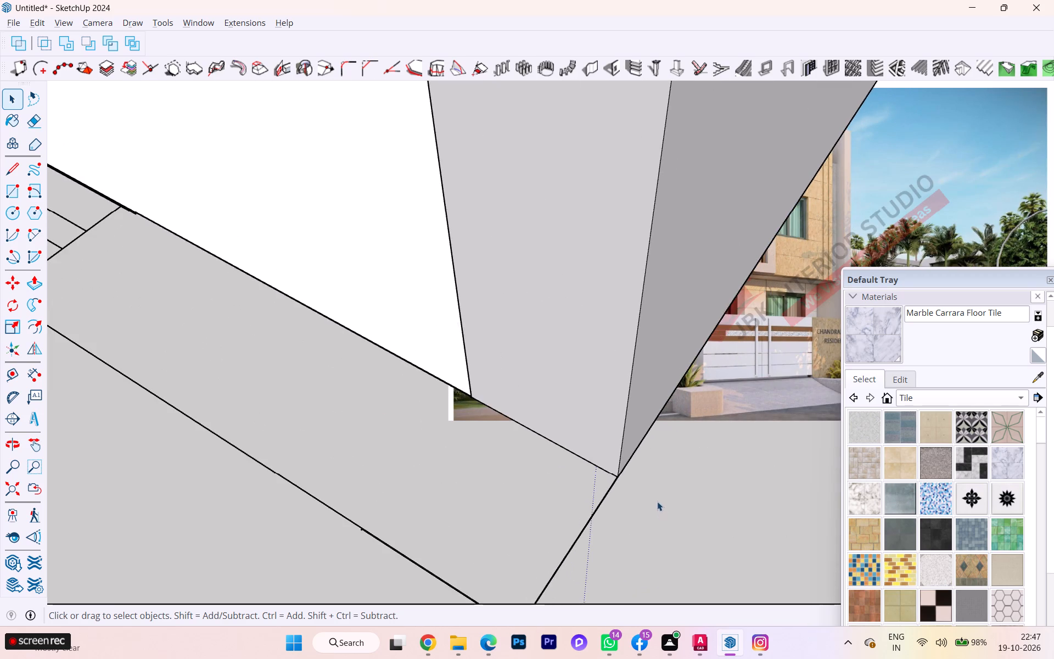
scroll(654, 494, "down", 2)
scroll(653, 492, "up", 1)
scroll(654, 489, "down", 2)
scroll(655, 489, "up", 1)
scroll(657, 488, "down", 1)
scroll(716, 488, "down", 2)
scroll(721, 490, "up", 4)
scroll(722, 490, "down", 1)
scroll(724, 491, "up", 1)
scroll(724, 491, "down", 4)
scroll(742, 494, "up", 1)
scroll(742, 494, "down", 9)
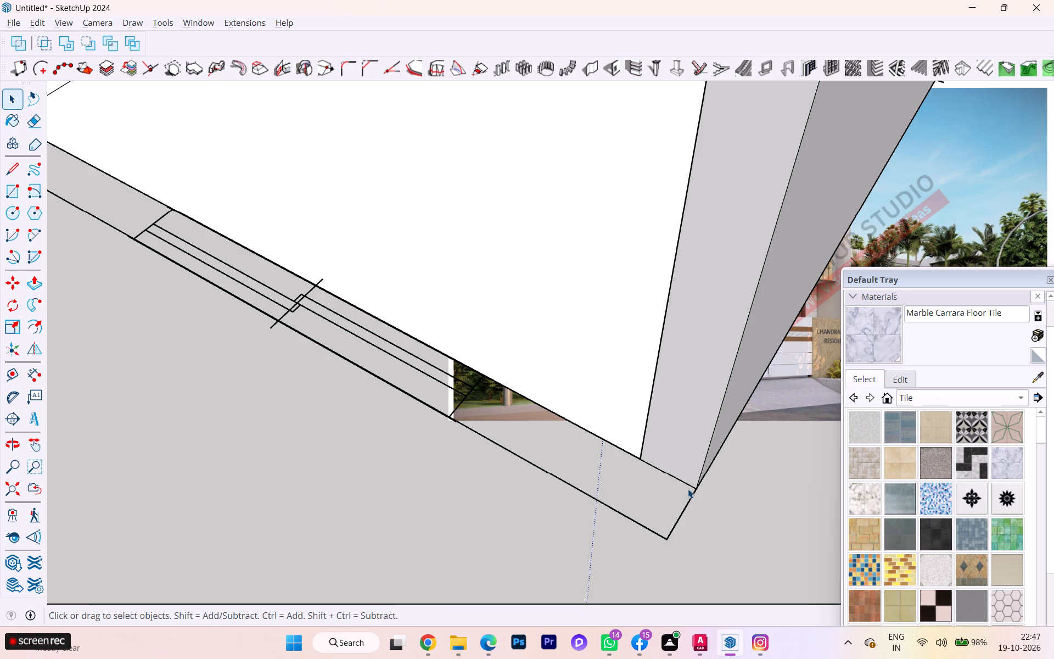
key("r")
left_click(696, 488)
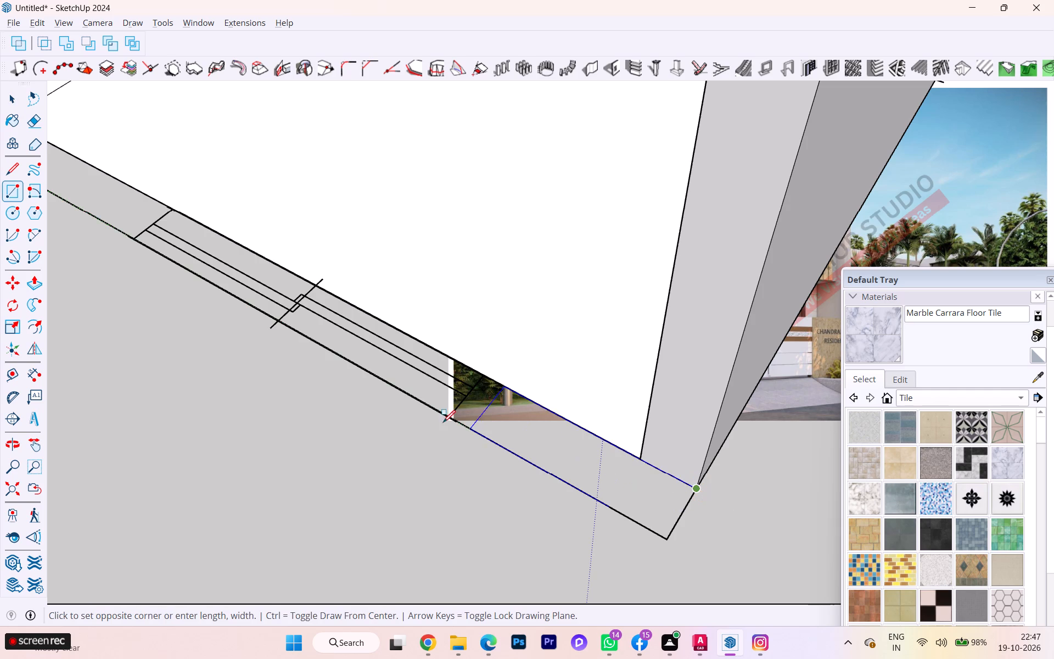
scroll(294, 328, "up", 5)
scroll(293, 328, "down", 4)
scroll(293, 328, "up", 2)
scroll(292, 327, "down", 1)
scroll(290, 327, "up", 7)
scroll(290, 327, "down", 1)
scroll(287, 324, "up", 1)
scroll(287, 324, "down", 3)
scroll(287, 324, "up", 5)
scroll(287, 315, "down", 1)
scroll(287, 315, "up", 5)
scroll(288, 312, "down", 1)
scroll(289, 312, "up", 1)
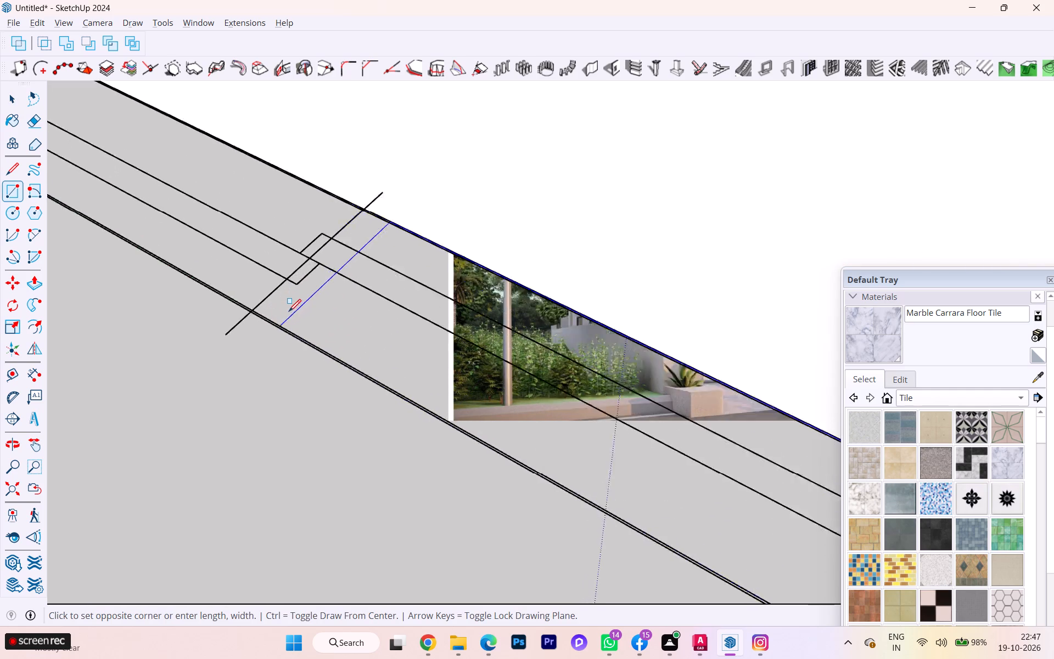
scroll(289, 311, "up", 3)
scroll(289, 309, "down", 1)
scroll(289, 309, "up", 10)
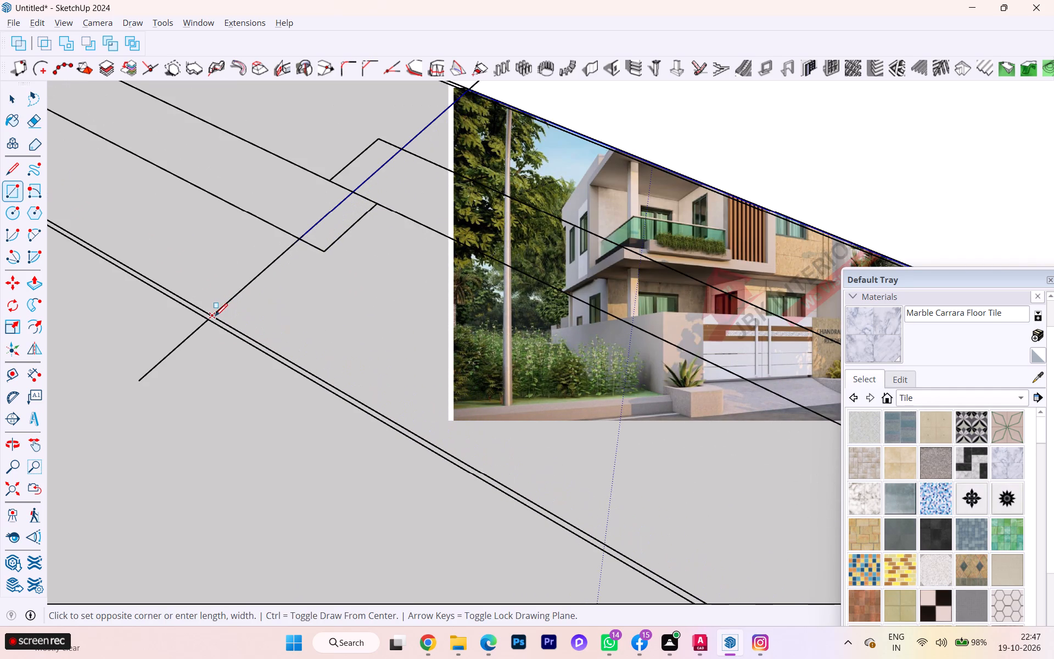
left_click(215, 316)
Draw a second rectangle over the front strip from the window's middle cross line to the line beside the stairs.
scroll(301, 310, "up", 2)
scroll(303, 312, "down", 2)
scroll(313, 317, "up", 1)
scroll(315, 317, "down", 4)
scroll(380, 344, "down", 3)
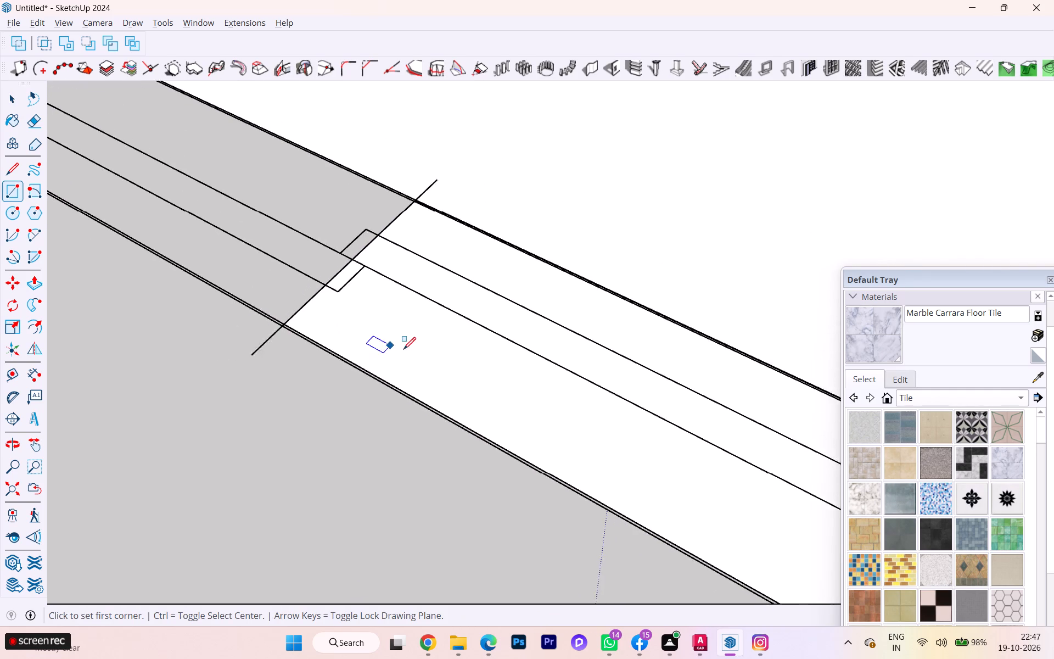
scroll(322, 327, "up", 1)
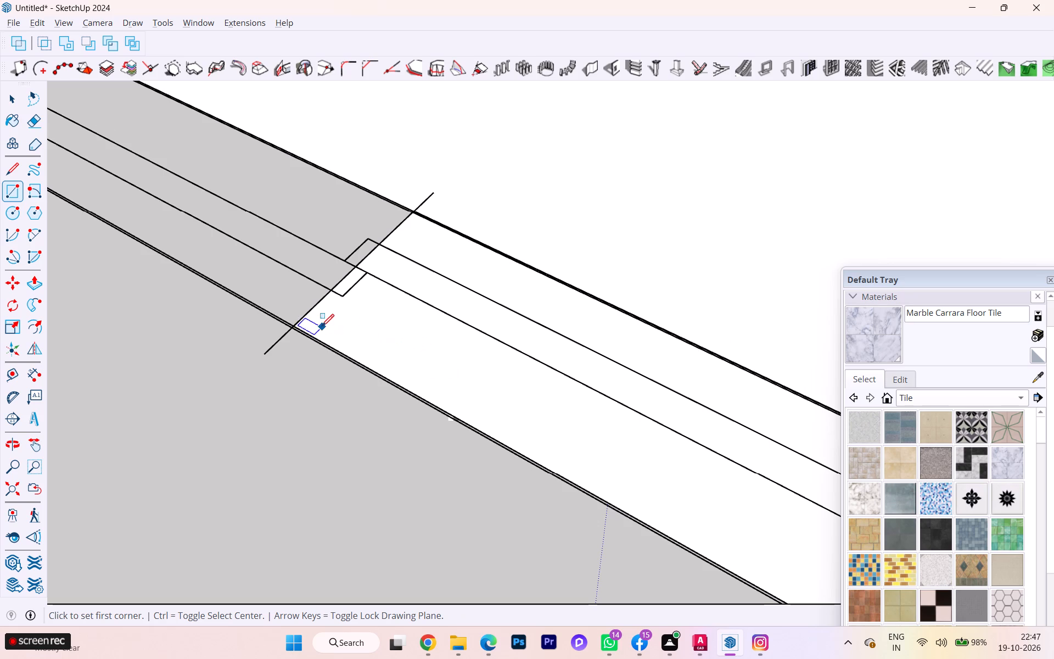
scroll(322, 326, "up", 1)
scroll(321, 325, "down", 7)
middle_click_drag(329, 334, 506, 374)
scroll(340, 332, "up", 1)
scroll(340, 332, "down", 1)
scroll(340, 331, "up", 2)
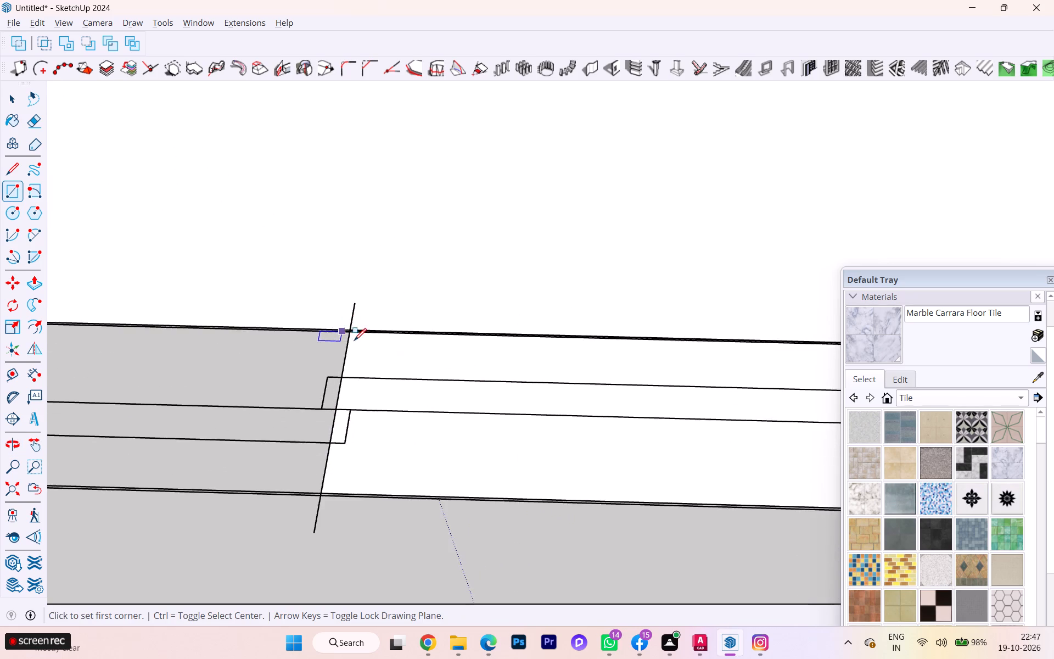
scroll(354, 340, "up", 5)
scroll(355, 339, "down", 1)
scroll(355, 339, "up", 6)
left_click(347, 325)
scroll(287, 344, "down", 4)
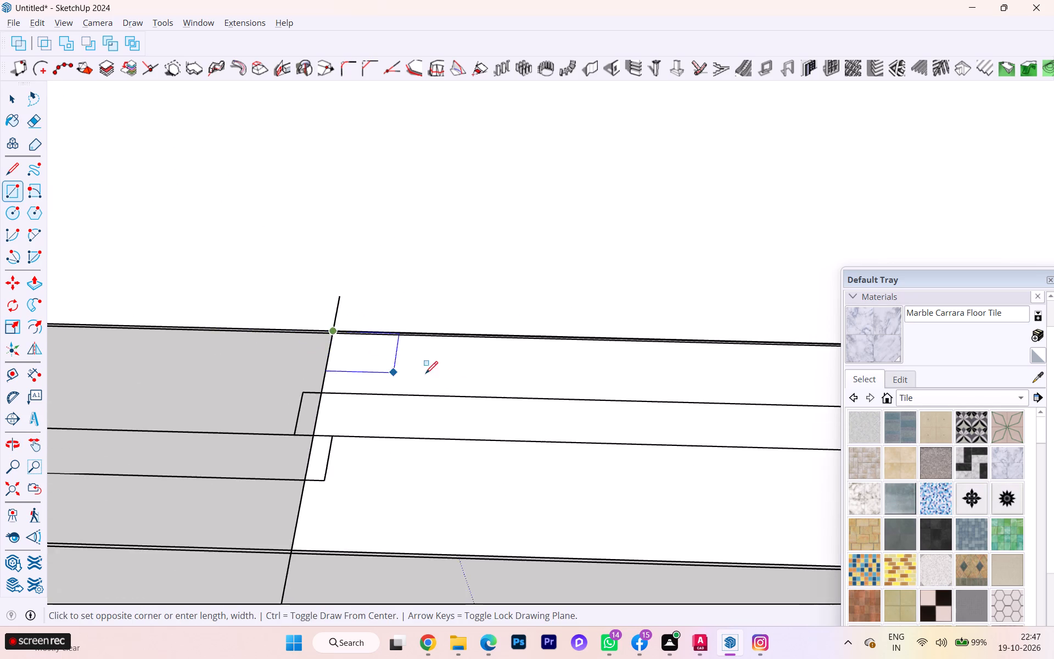
scroll(450, 373, "down", 5)
scroll(505, 379, "down", 2)
scroll(505, 379, "up", 2)
scroll(505, 379, "down", 4)
scroll(508, 382, "up", 1)
scroll(509, 384, "down", 1)
scroll(653, 379, "down", 13)
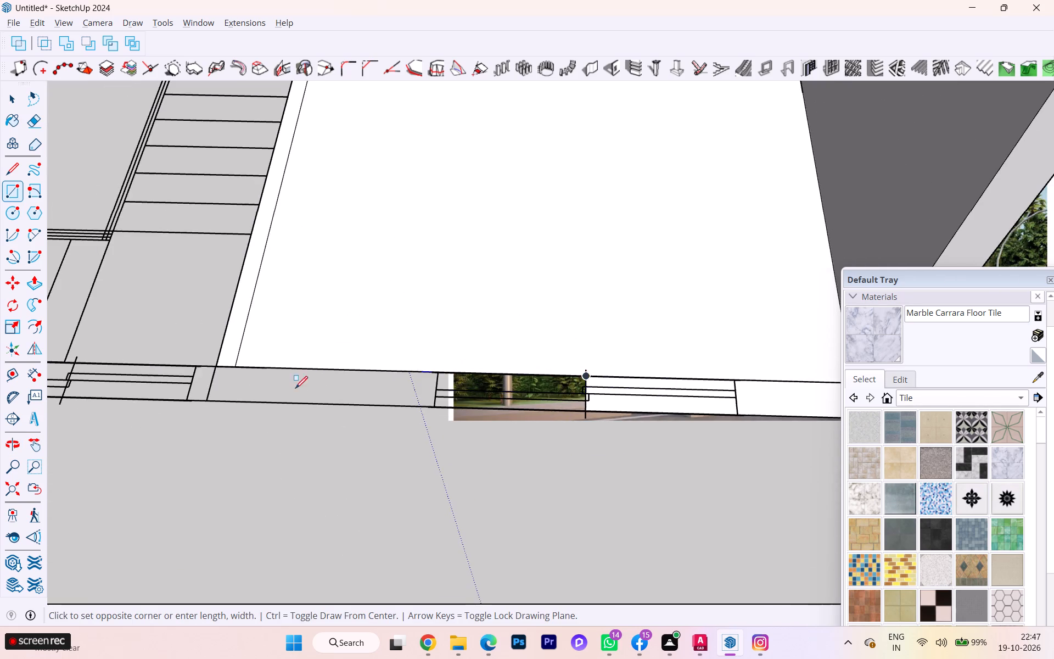
scroll(226, 392, "up", 4)
scroll(211, 399, "down", 1)
scroll(211, 399, "up", 4)
scroll(204, 402, "down", 1)
scroll(204, 402, "up", 2)
scroll(204, 403, "down", 1)
scroll(204, 403, "up", 7)
scroll(202, 403, "down", 1)
scroll(202, 403, "up", 3)
left_click(197, 405)
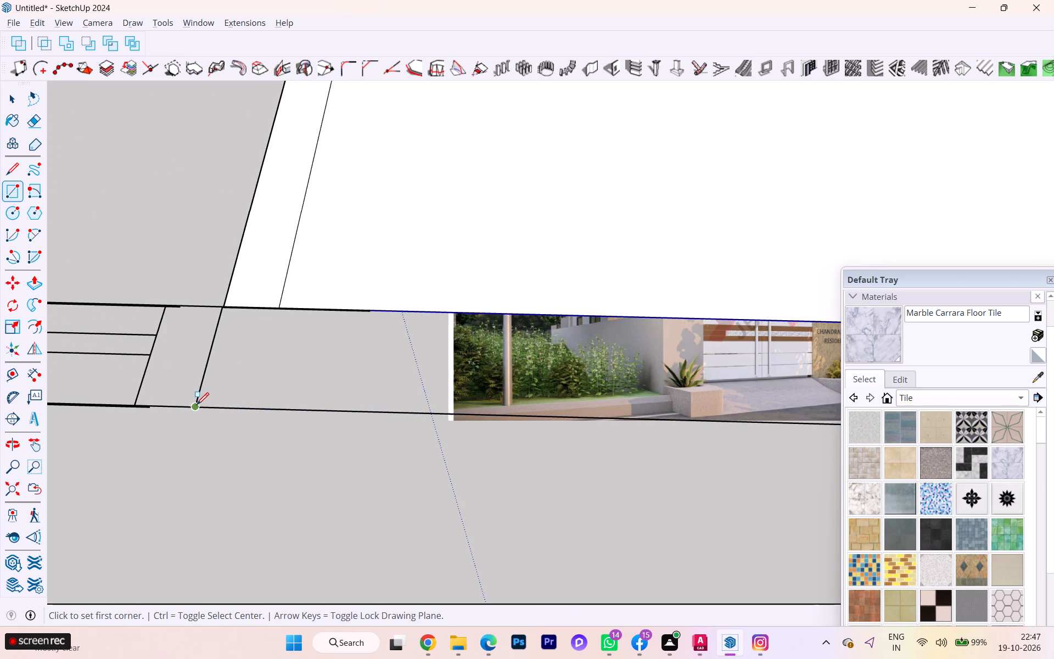
Push/Pull both new front-strip faces up to the top of the adjoining wall.
key("space")
scroll(206, 376, "down", 9)
scroll(121, 362, "up", 2)
scroll(119, 364, "down", 7)
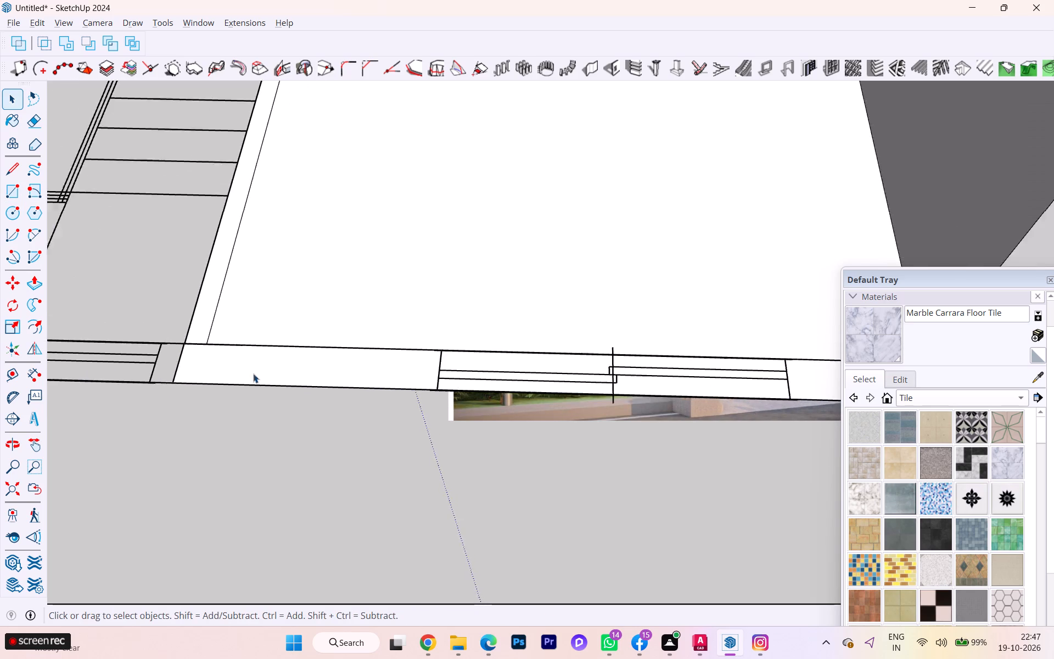
scroll(319, 375, "up", 4)
scroll(332, 376, "down", 3)
left_click(328, 371)
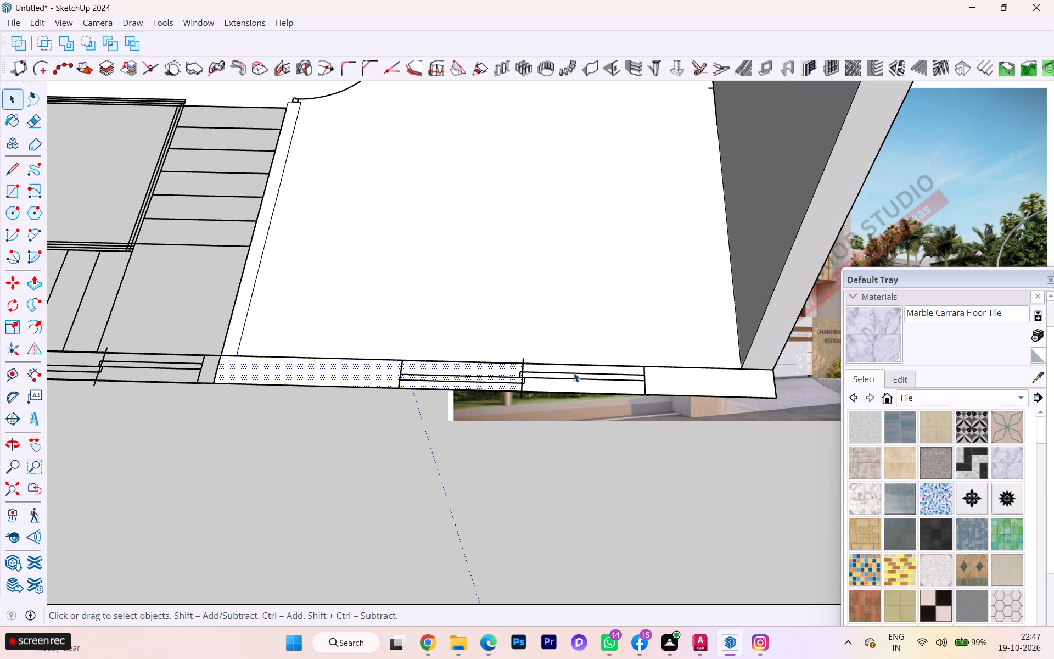
left_click(571, 386, "ctrl")
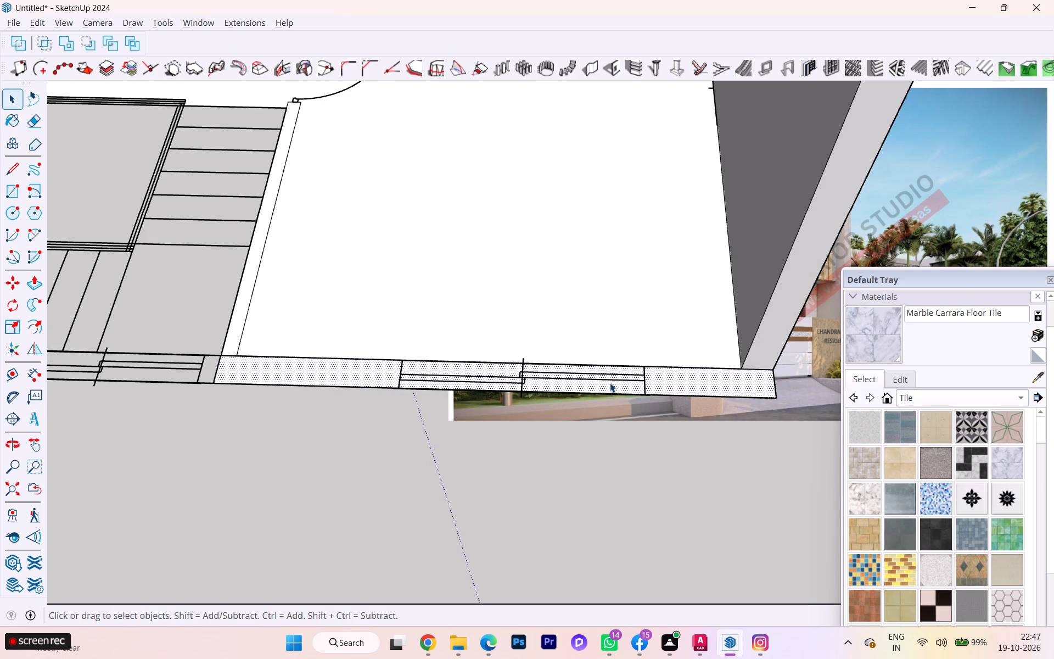
key("p")
left_click(692, 381)
scroll(652, 316, "down", 2)
scroll(652, 316, "up", 2)
scroll(652, 316, "down", 10)
left_click(725, 204)
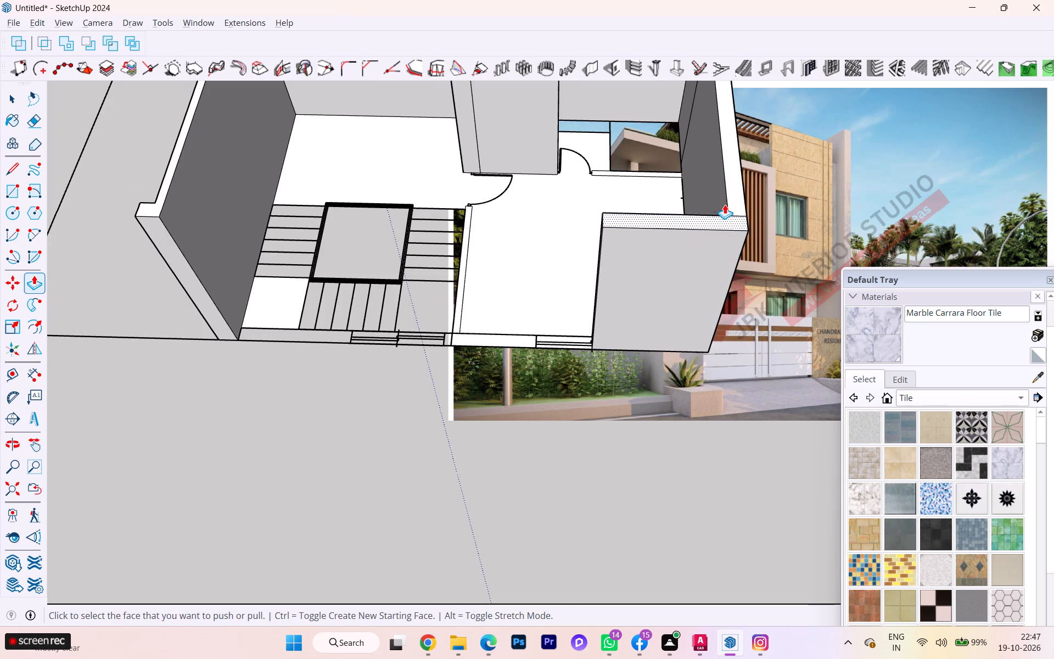
left_click(503, 338)
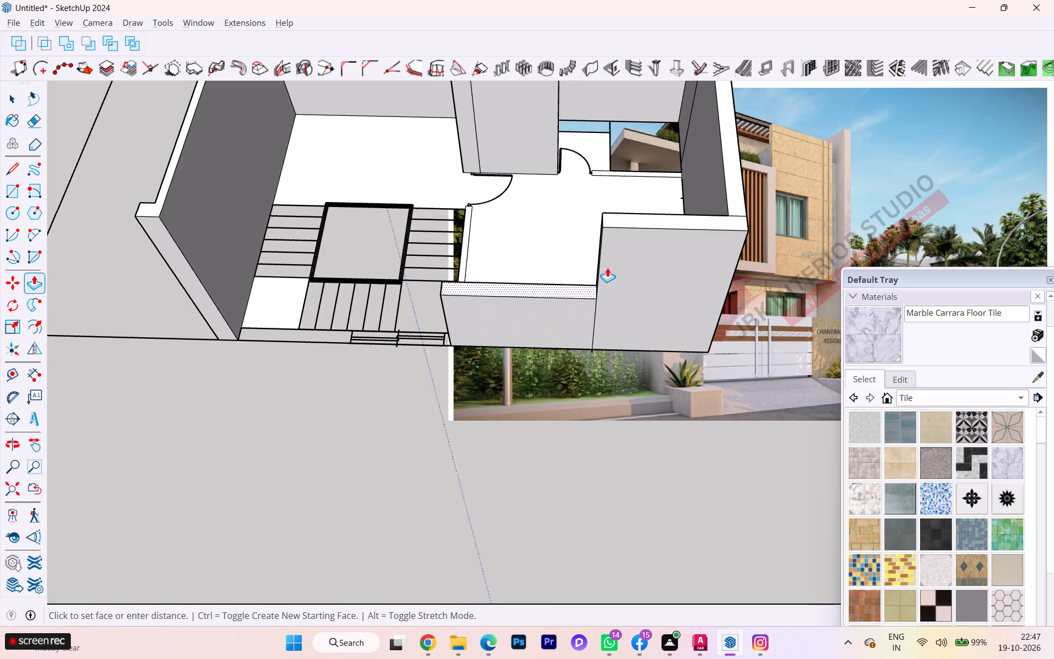
left_click(625, 225)
Erase the seam lines between the two raised front wall sections on the outer face and the top.
key("space")
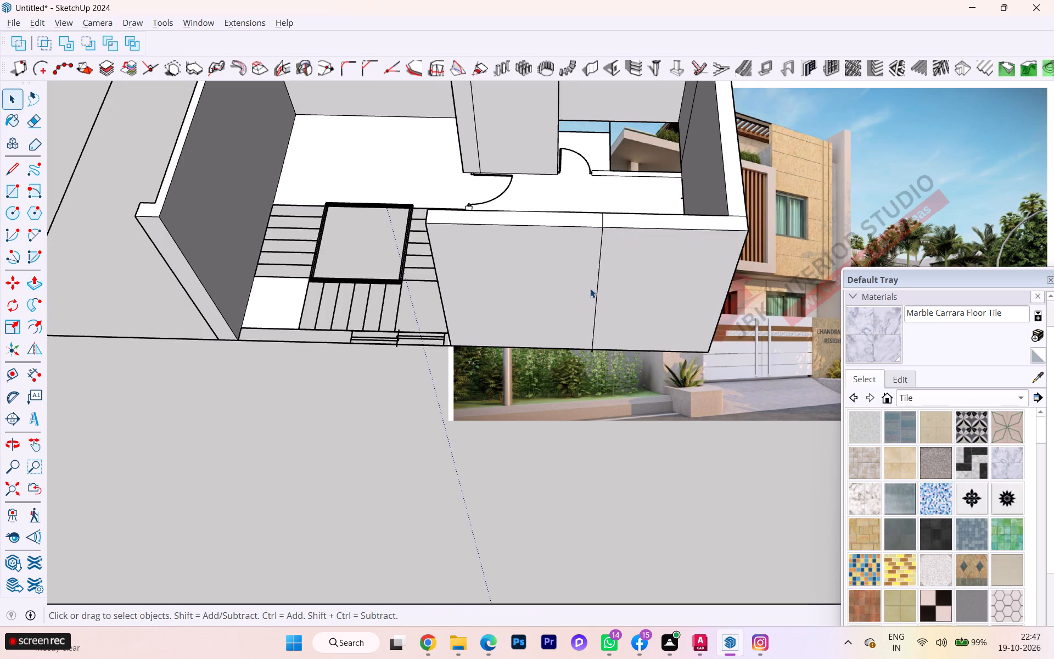
key("e")
left_click(599, 261)
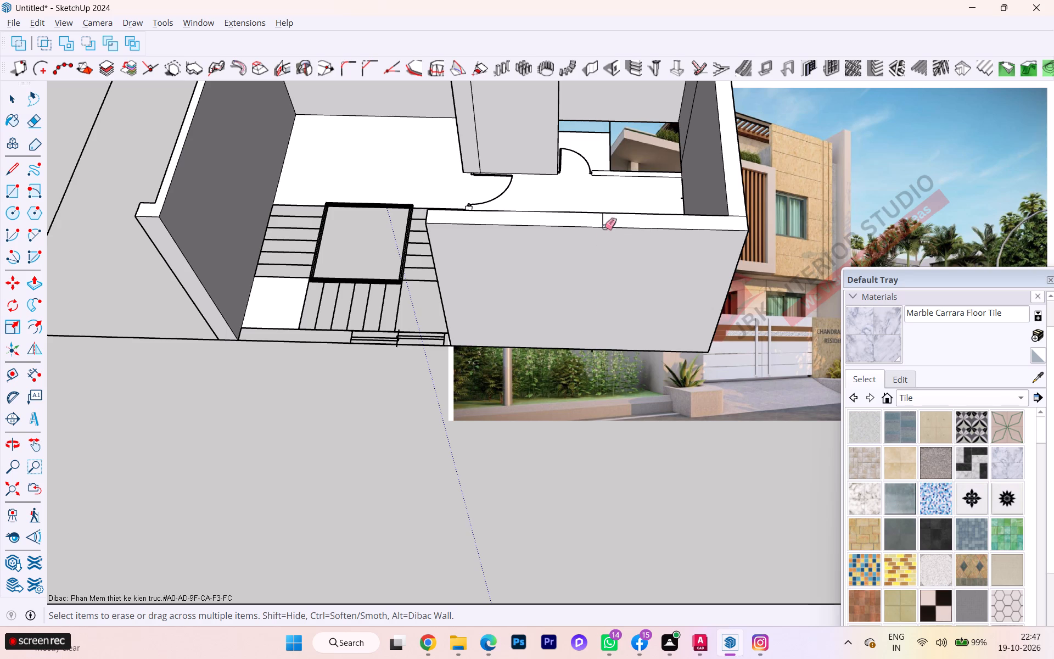
left_click(604, 222)
Erase the two vertical seam lines on the end wall that meets the raised front wall at the corner.
scroll(427, 292, "down", 2)
middle_click_drag(420, 298, 806, 312)
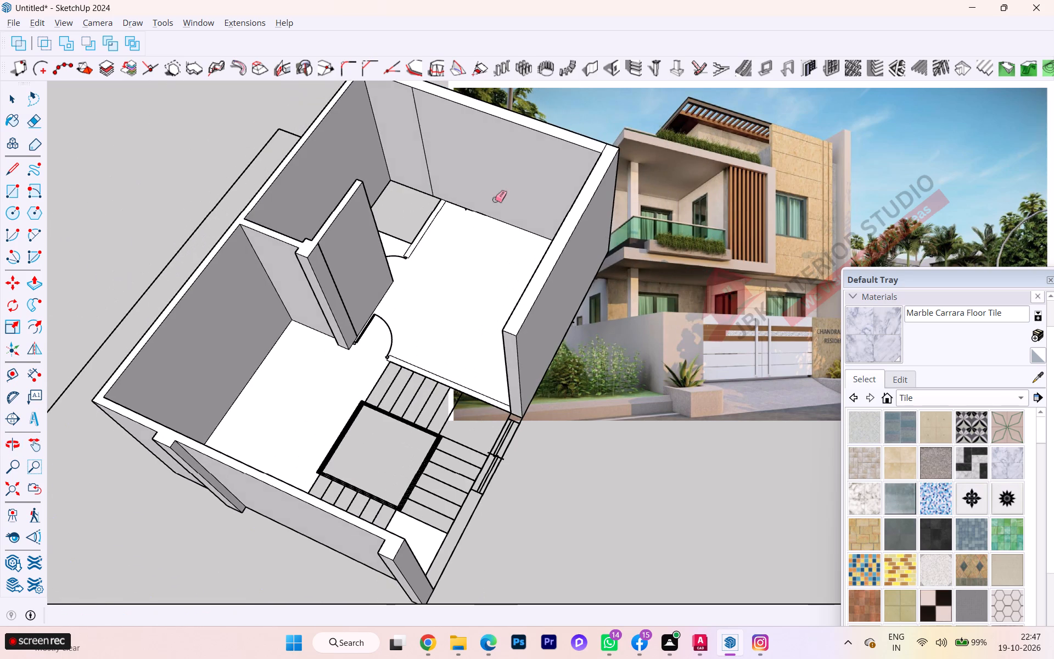
left_click(421, 139)
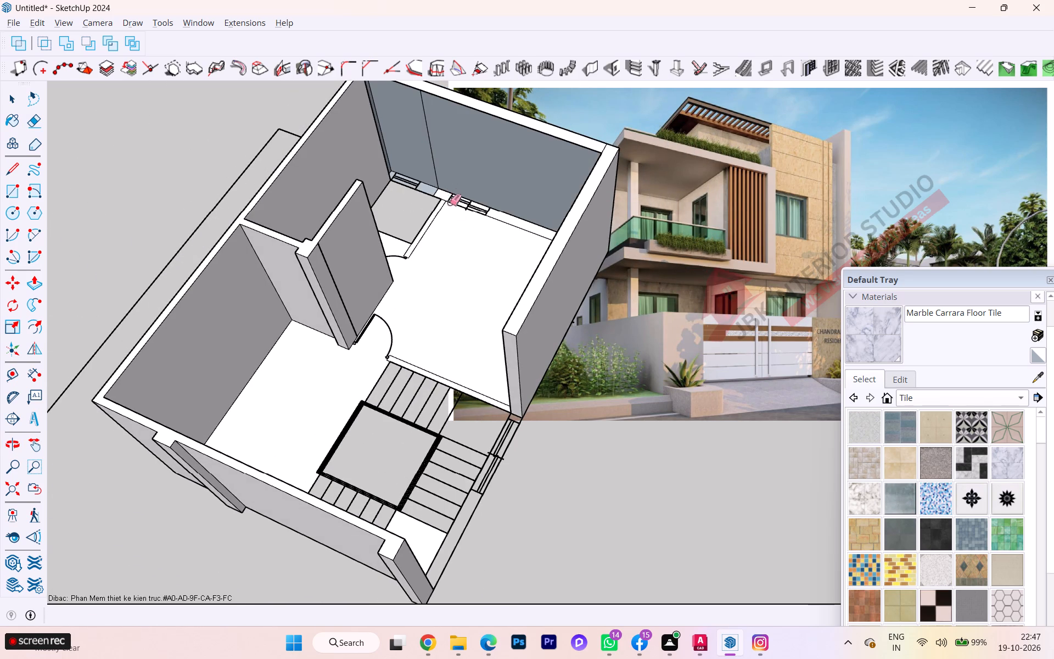
scroll(453, 209, "down", 1)
middle_click_drag(456, 209, 744, 209)
scroll(291, 305, "up", 18)
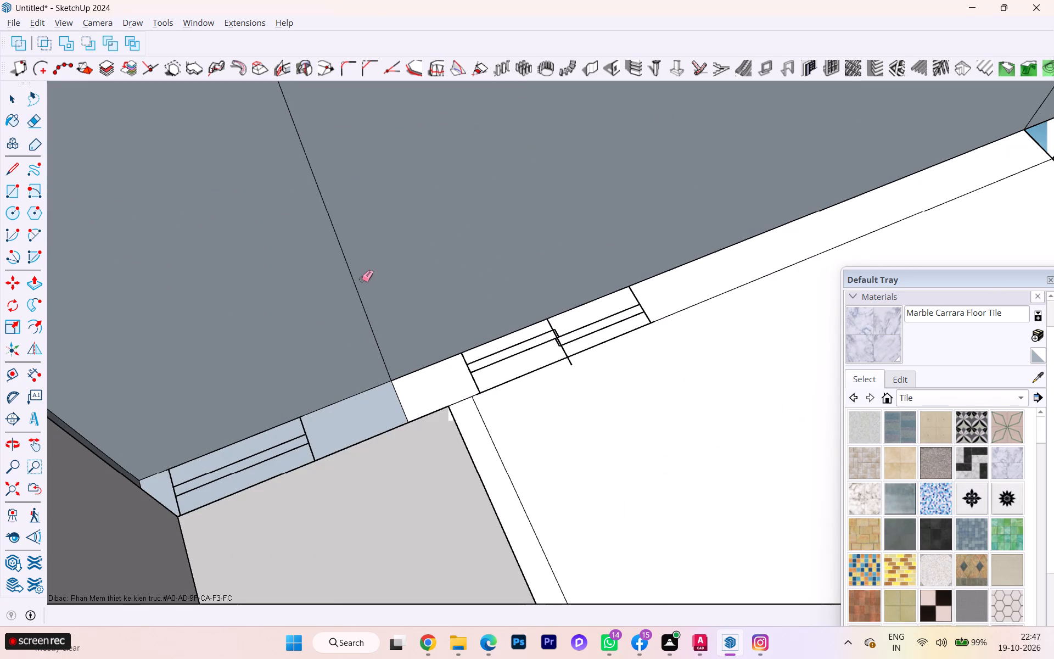
left_click(357, 282)
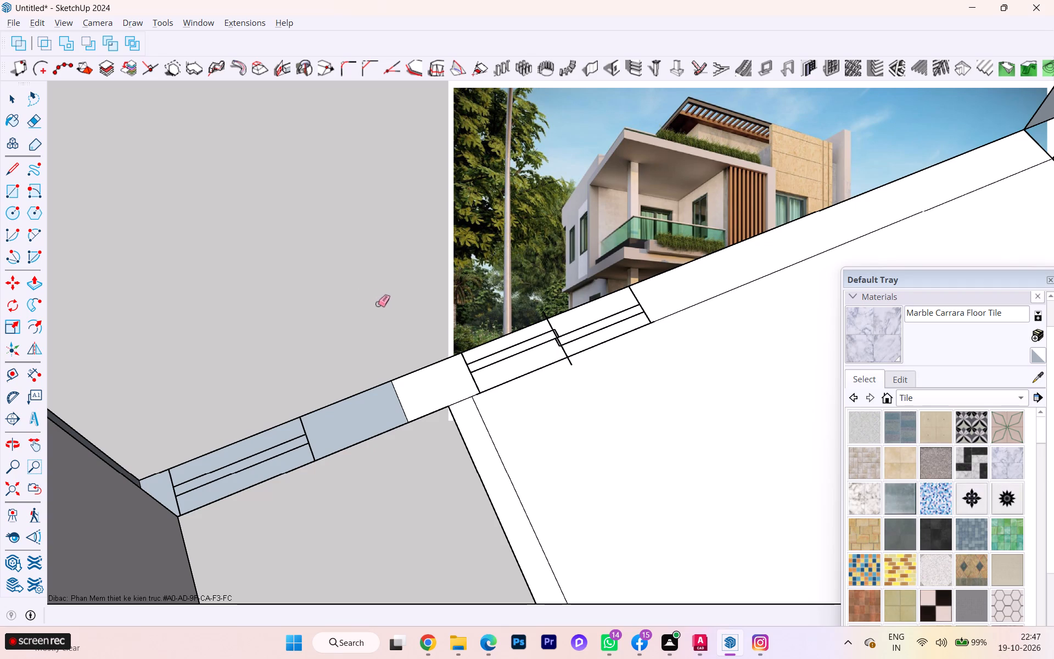
Reverse the blue-grey face on the end wall's base strip and erase the line dividing it from the white face.
key("z")
key("space")
left_click(343, 429)
right_click(343, 429)
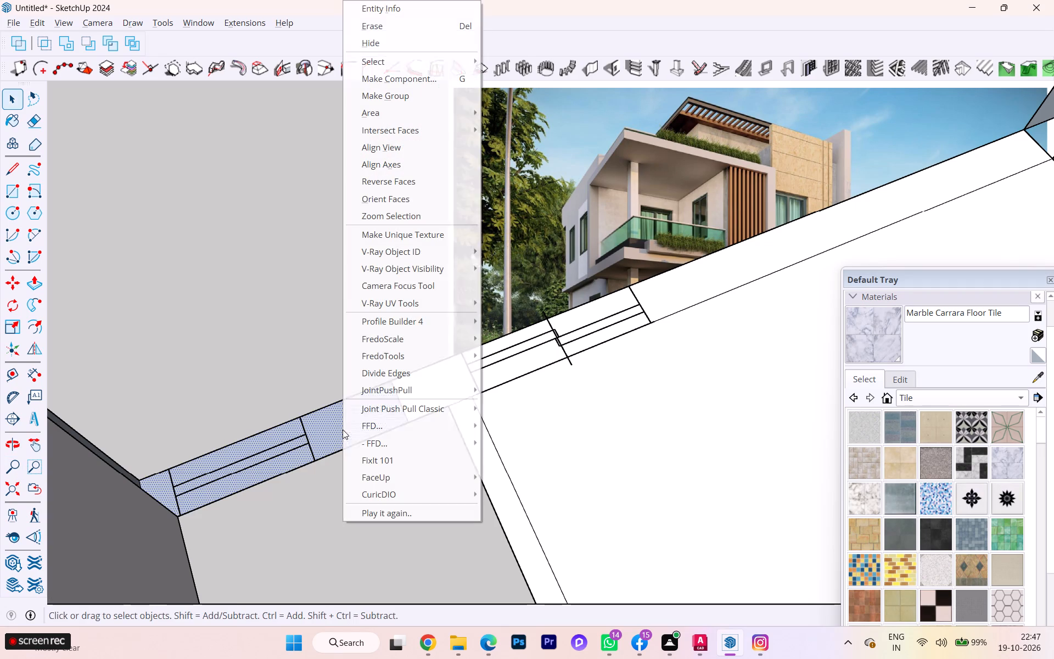
left_click(403, 182)
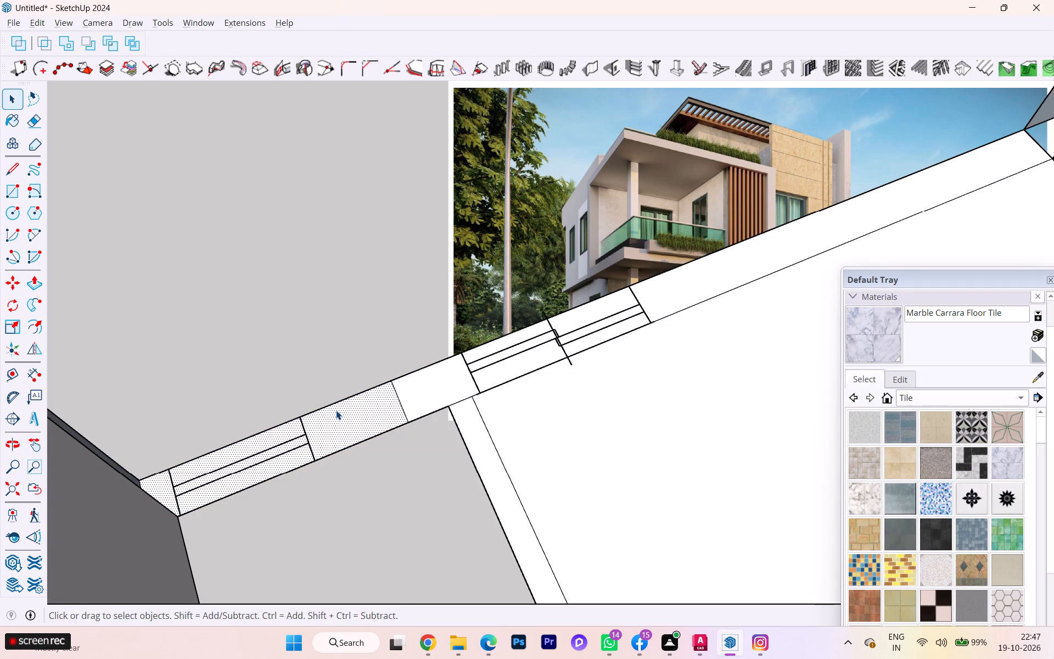
key("e")
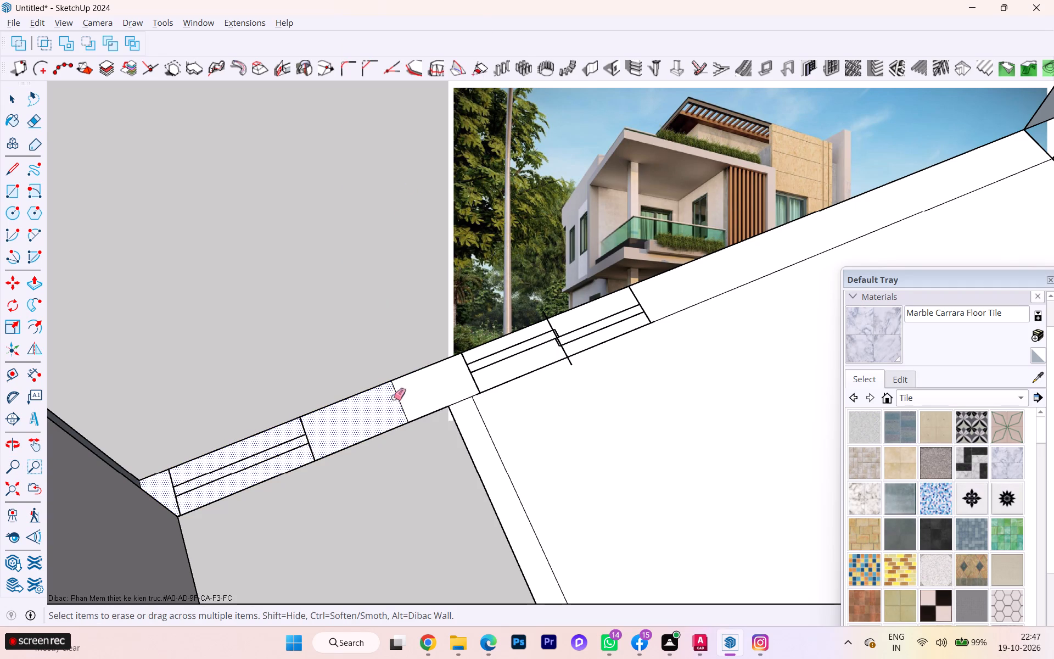
left_click(396, 389)
Delete the white floor face of the room between the end wall and the raised front wall.
scroll(421, 402, "down", 1)
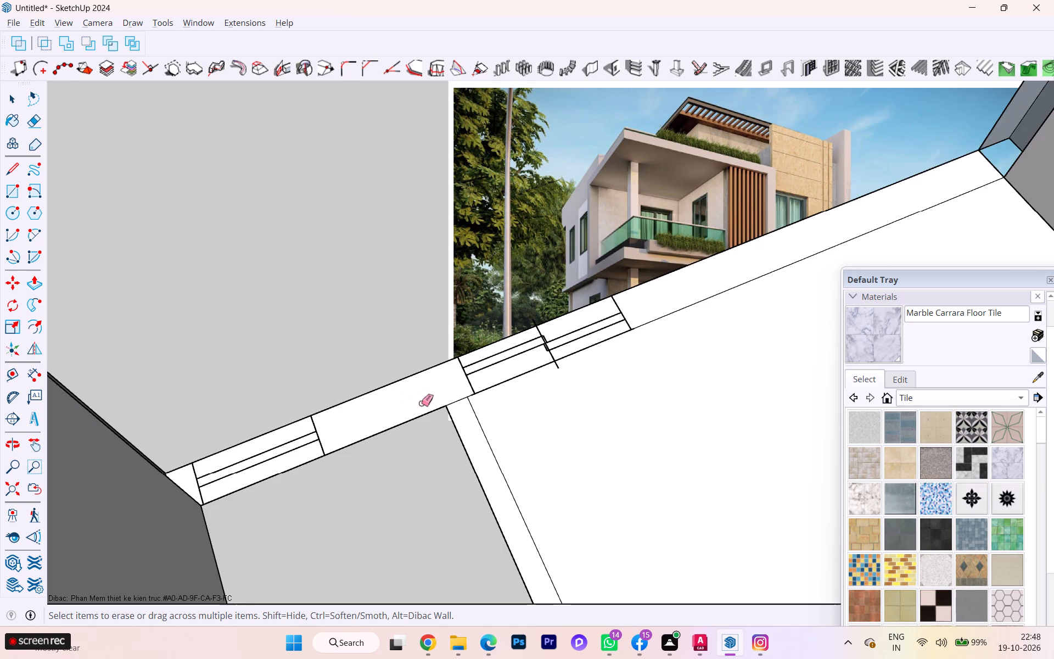
scroll(421, 403, "down", 1)
scroll(352, 428, "down", 7)
scroll(326, 438, "up", 1)
scroll(326, 438, "down", 2)
key("space")
scroll(335, 427, "down", 4)
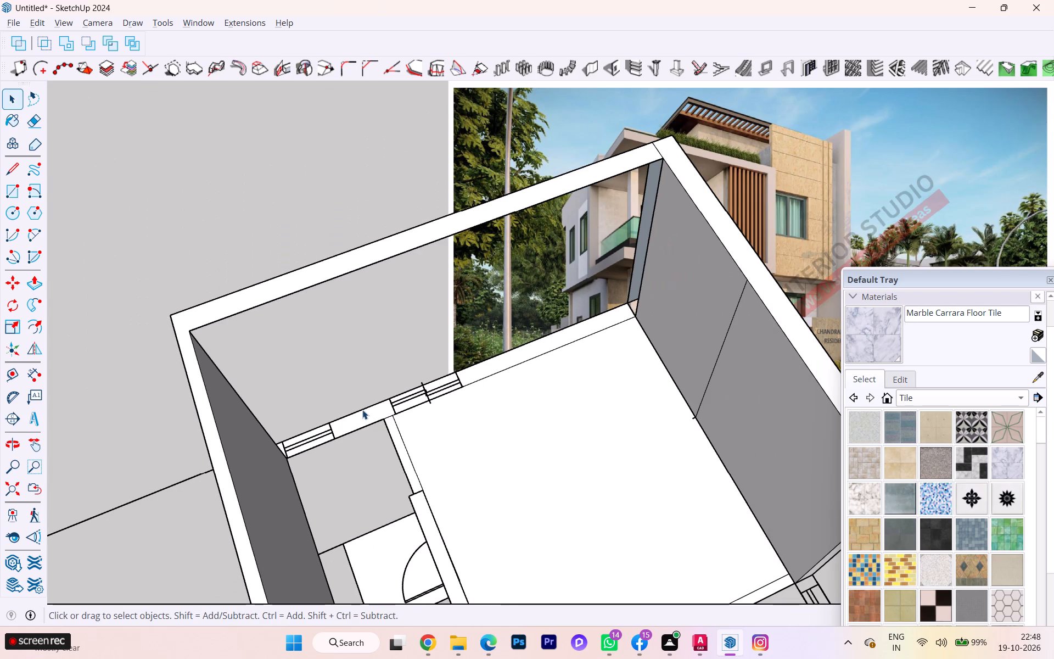
left_click(592, 443)
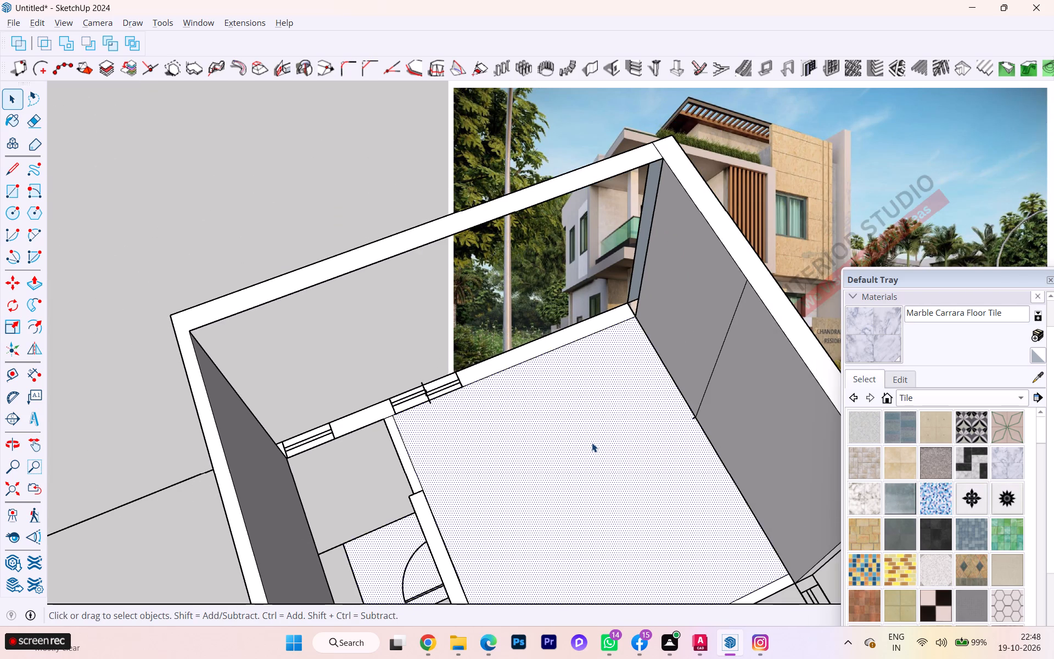
key("Delete")
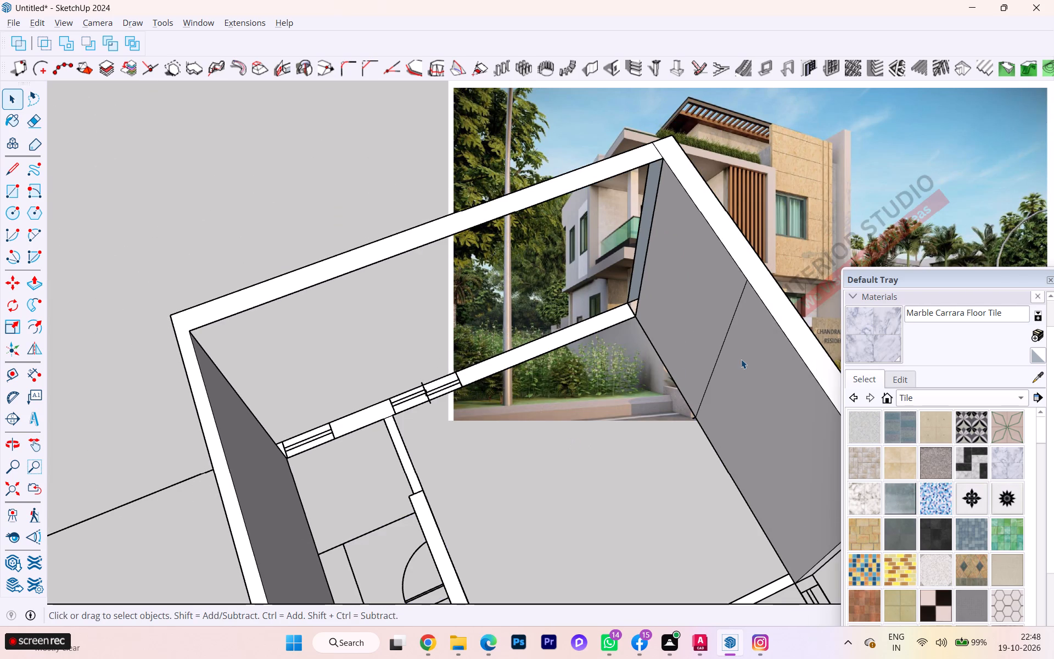
Erase the remaining vertical seam line on the raised front wall's inner face.
key("e")
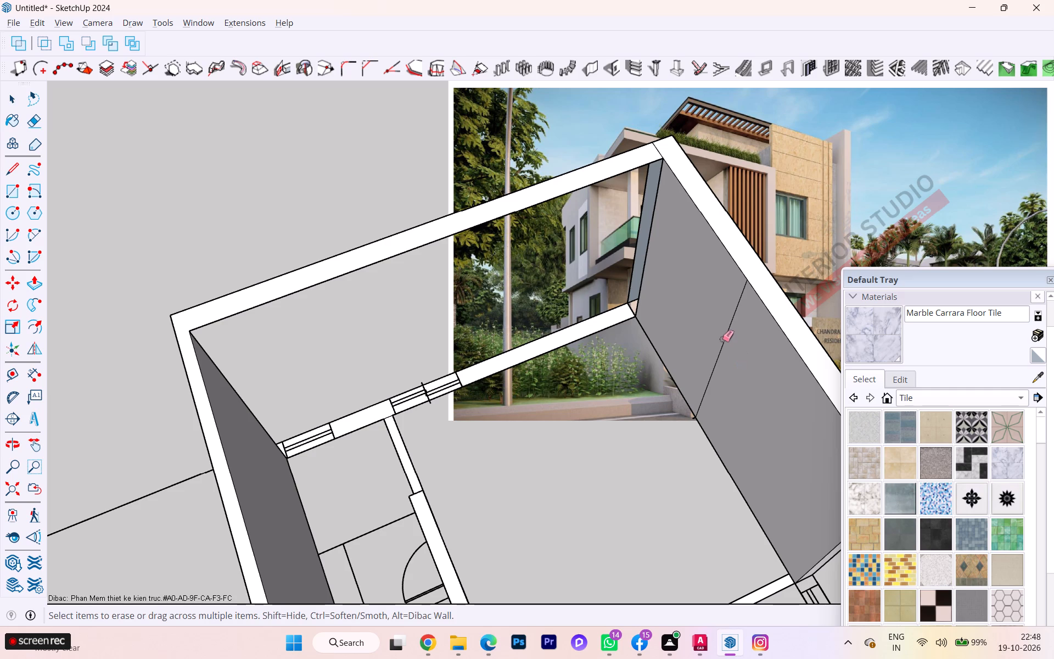
left_click(722, 342)
key("space")
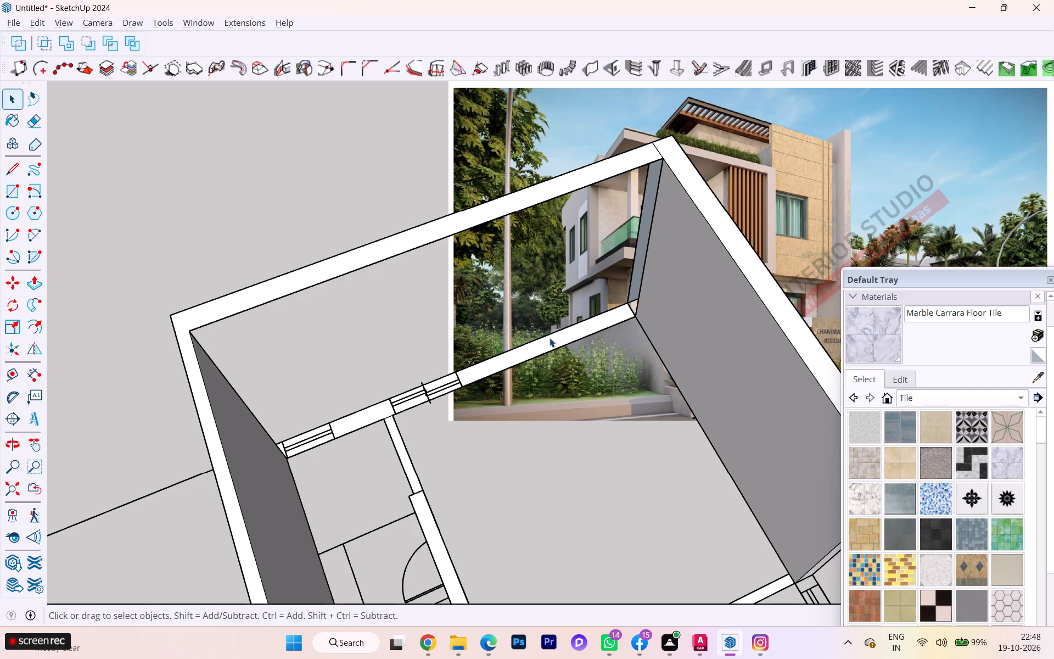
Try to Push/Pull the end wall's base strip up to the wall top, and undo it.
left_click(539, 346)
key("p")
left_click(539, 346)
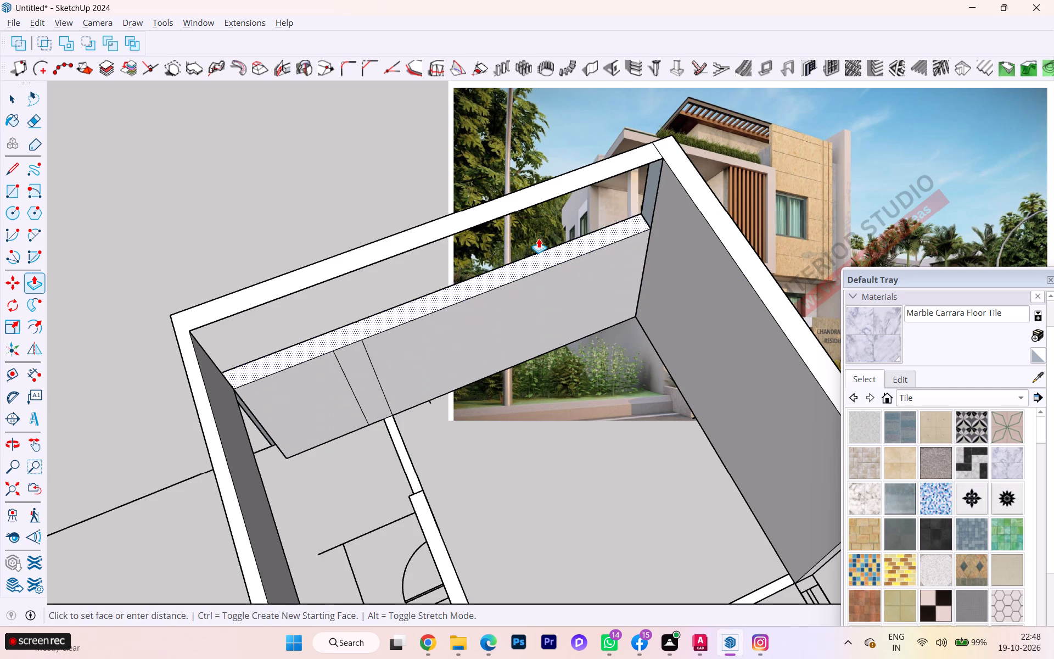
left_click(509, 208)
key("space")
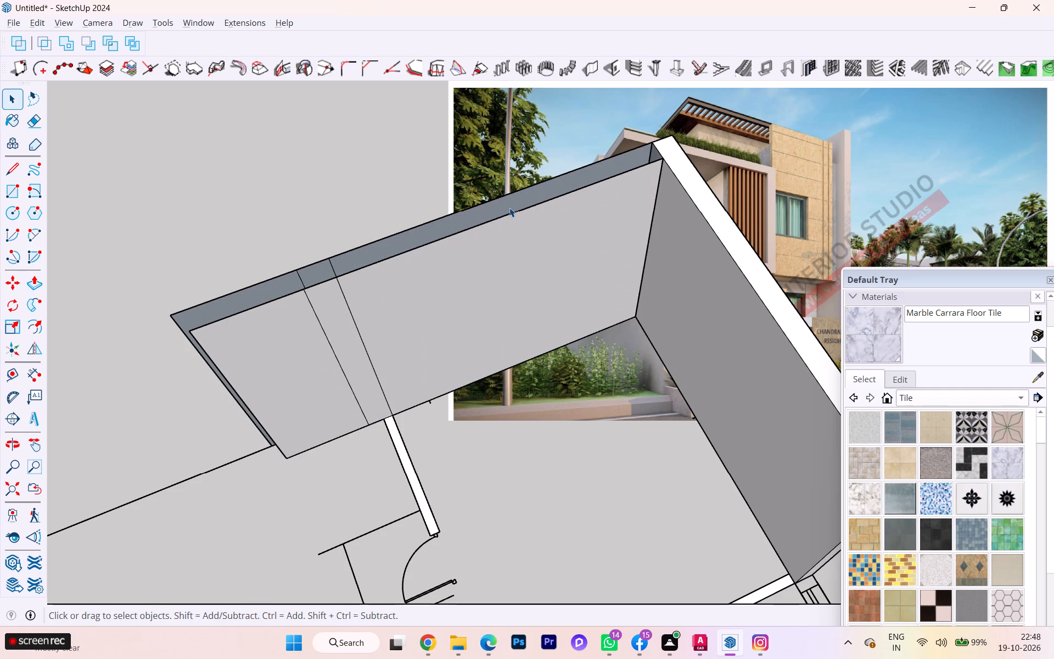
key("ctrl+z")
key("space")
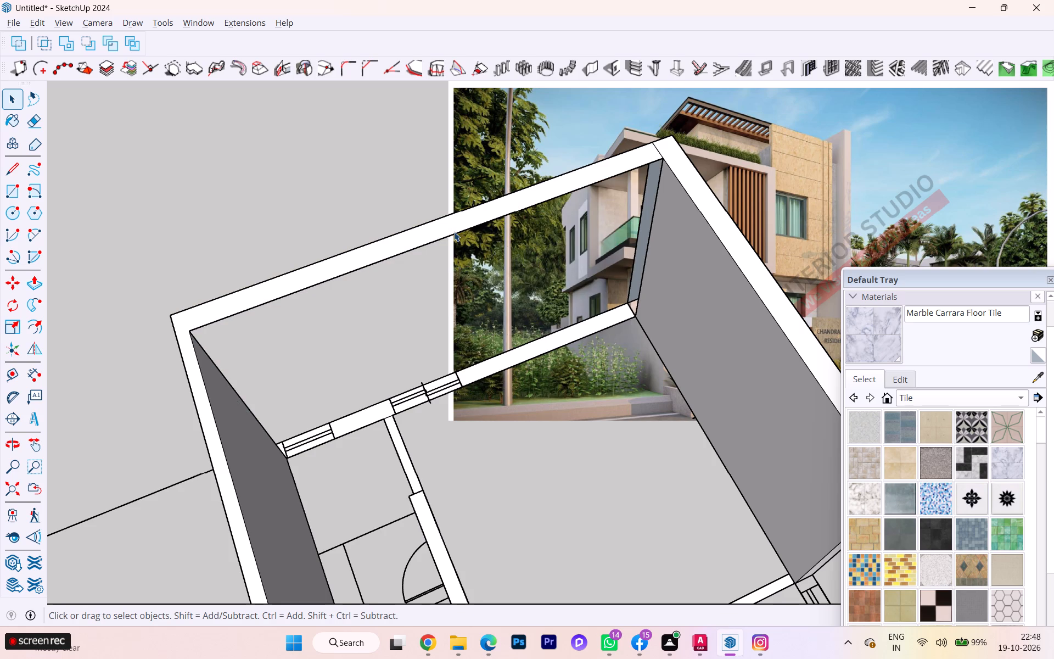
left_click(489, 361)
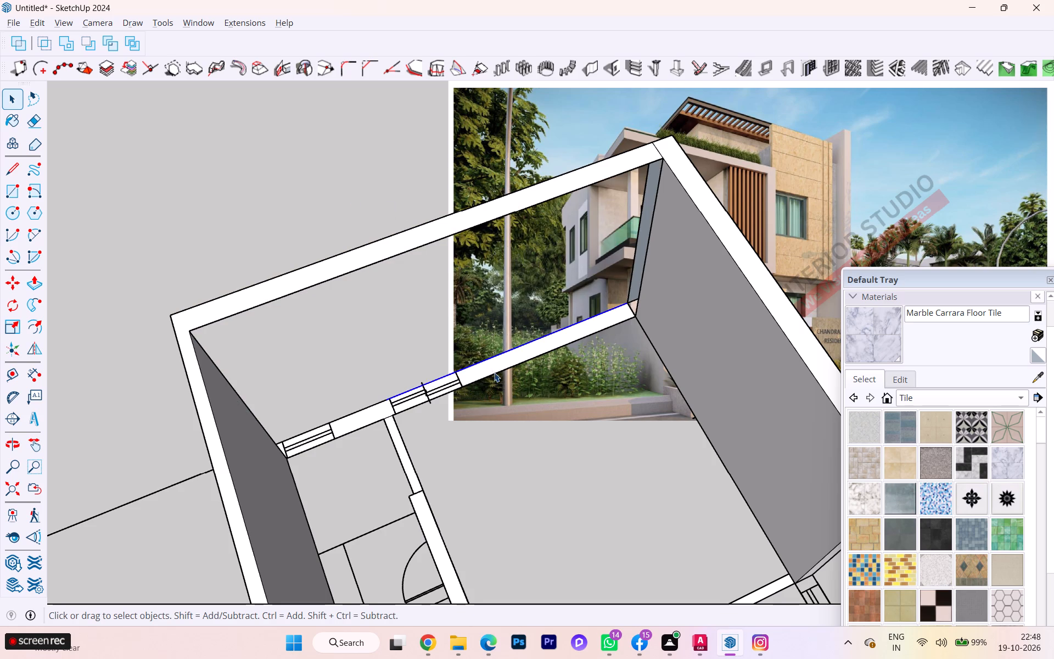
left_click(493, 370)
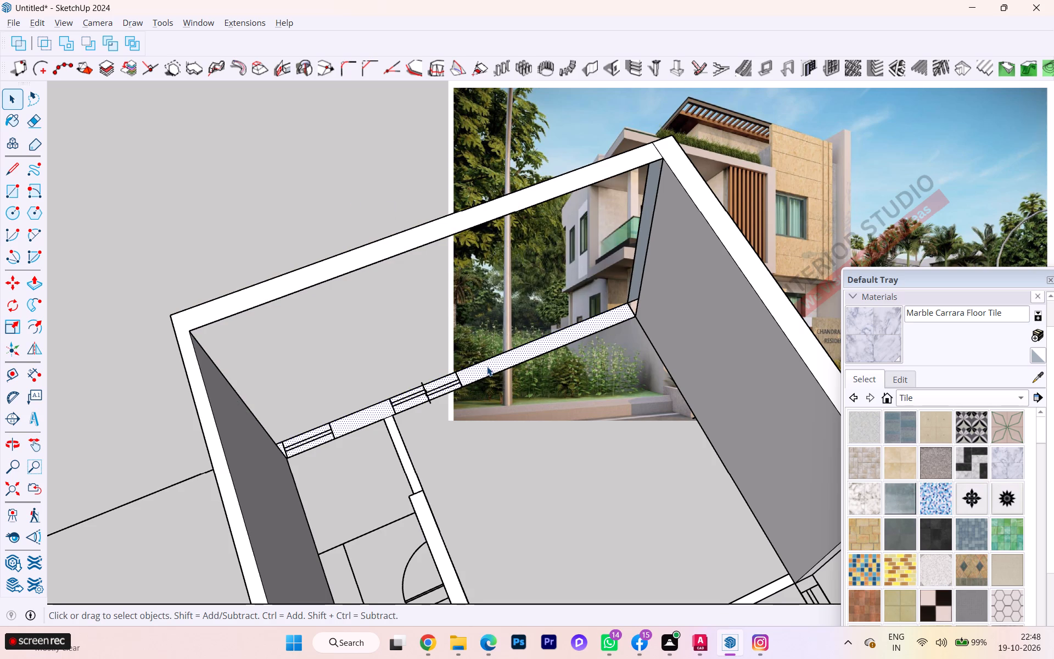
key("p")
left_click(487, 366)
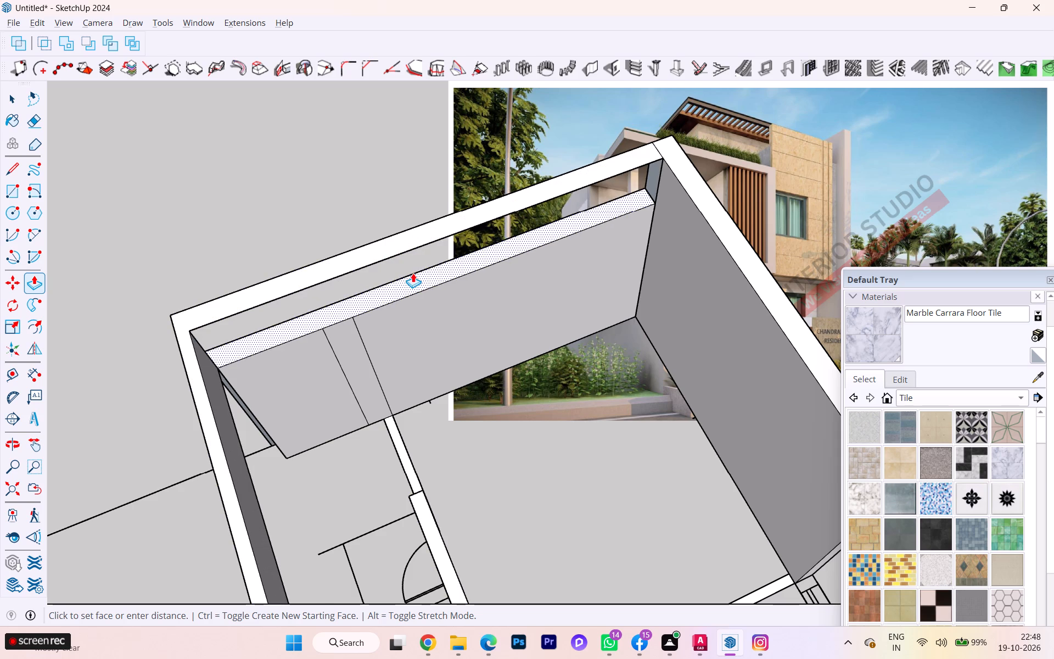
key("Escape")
Examine how far the end wall's base strip face extends where it meets the long side wall at the corner.
scroll(309, 371, "down", 1)
middle_click_drag(309, 371, 909, 242)
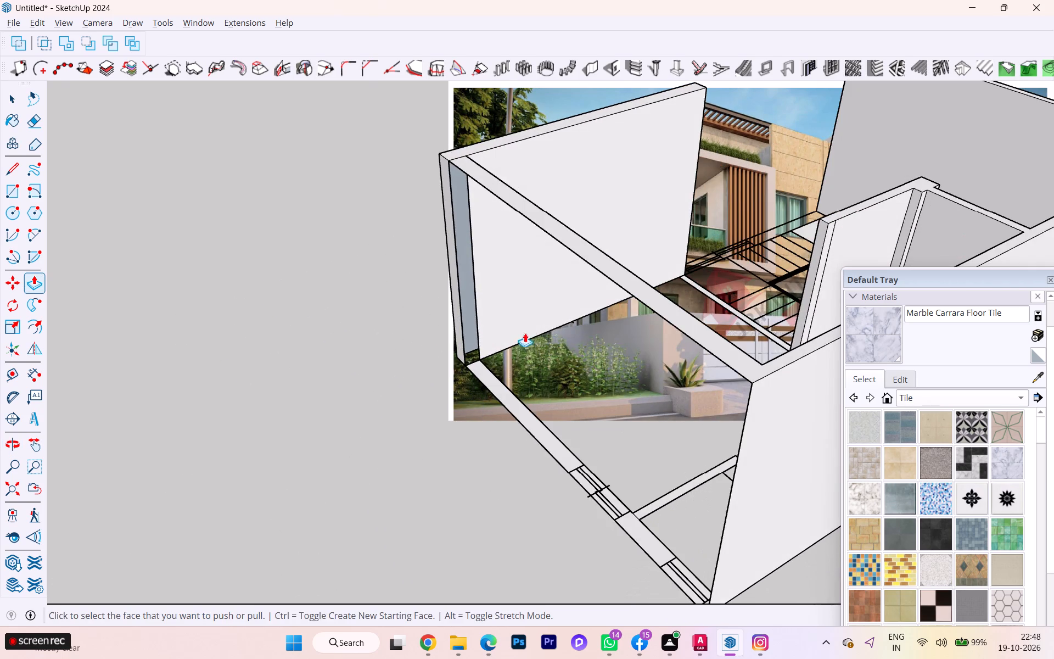
middle_click_drag(524, 333, 1010, 370)
scroll(934, 217, "up", 3)
scroll(830, 234, "down", 2)
middle_click_drag(823, 242, 767, 247)
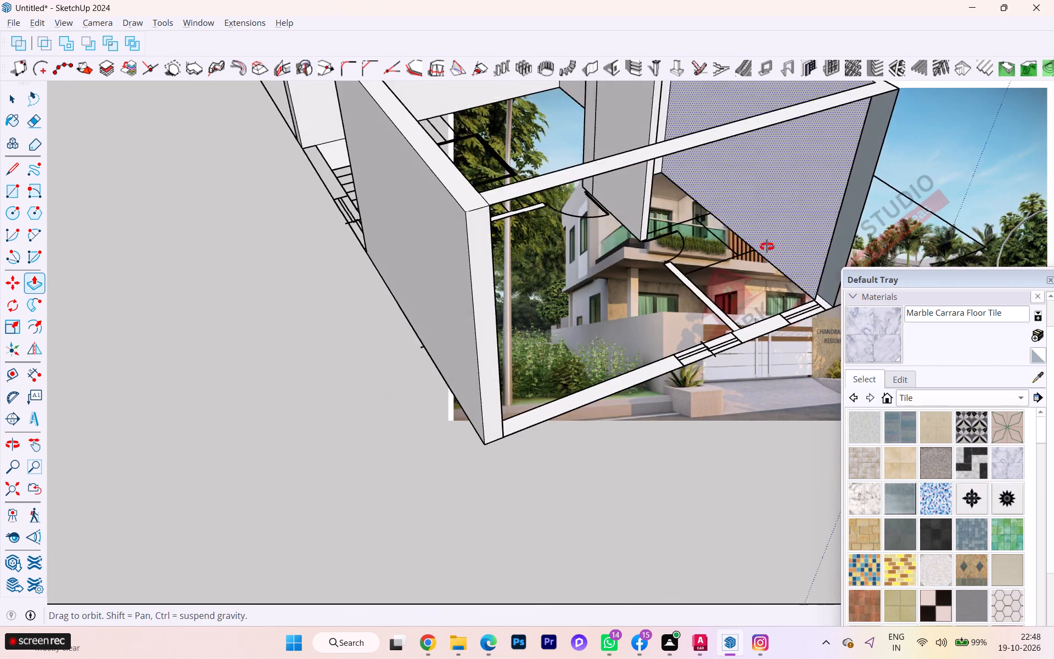
middle_click_drag(767, 247, 635, 245)
scroll(787, 379, "up", 2)
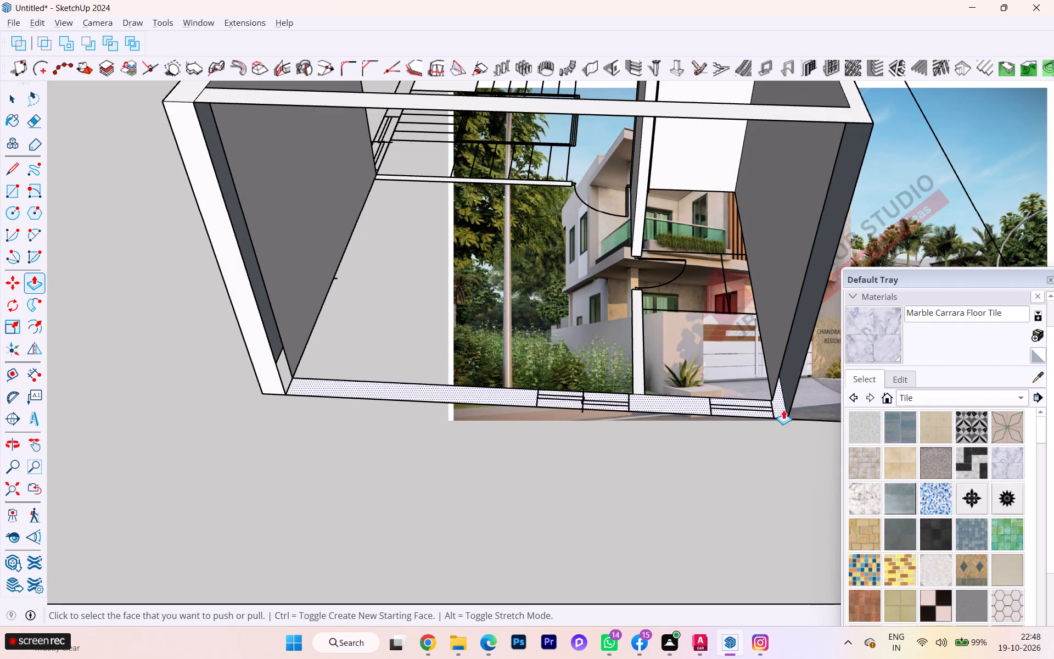
key("space")
scroll(776, 409, "up", 3)
left_click(776, 407)
double_click(776, 407)
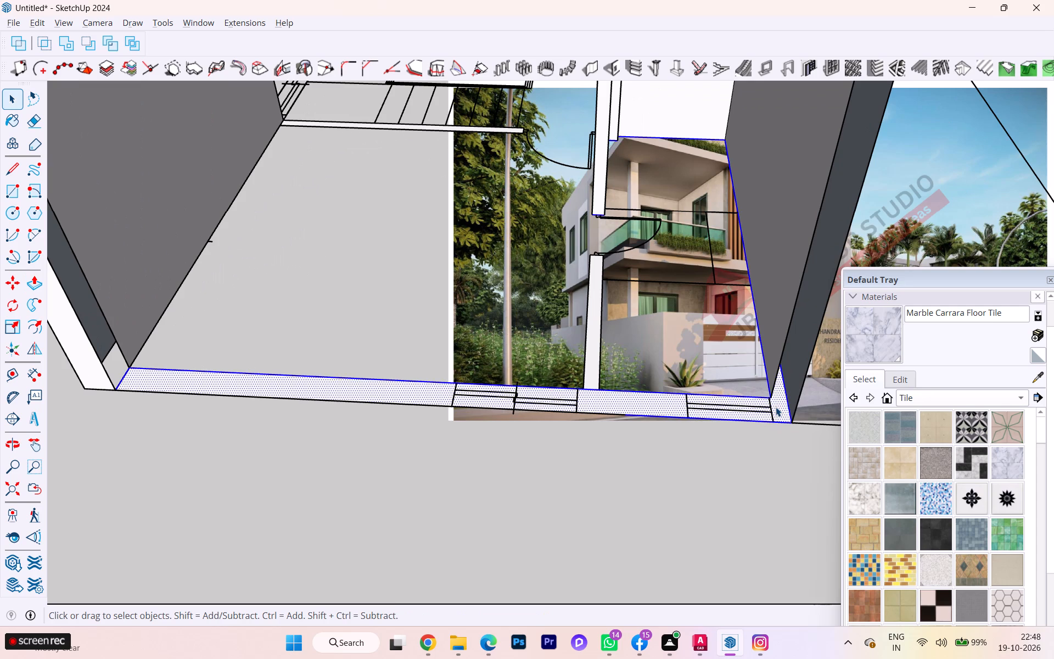
key("space")
key("l")
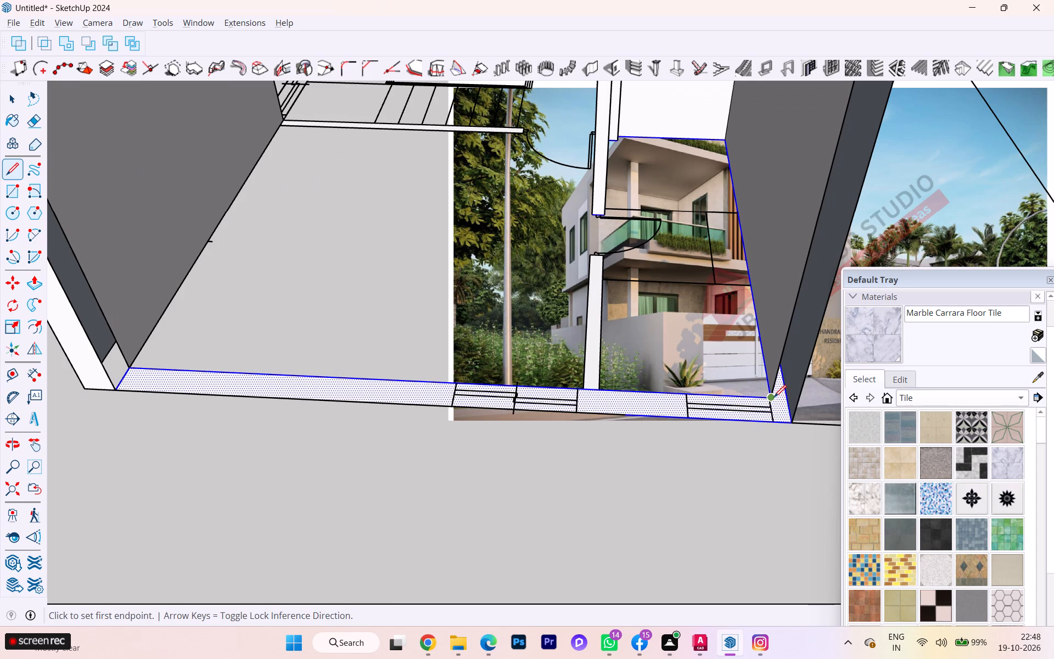
scroll(774, 397, "down", 3)
key("space")
scroll(455, 396, "down", 1)
scroll(446, 398, "up", 1)
scroll(436, 400, "down", 7)
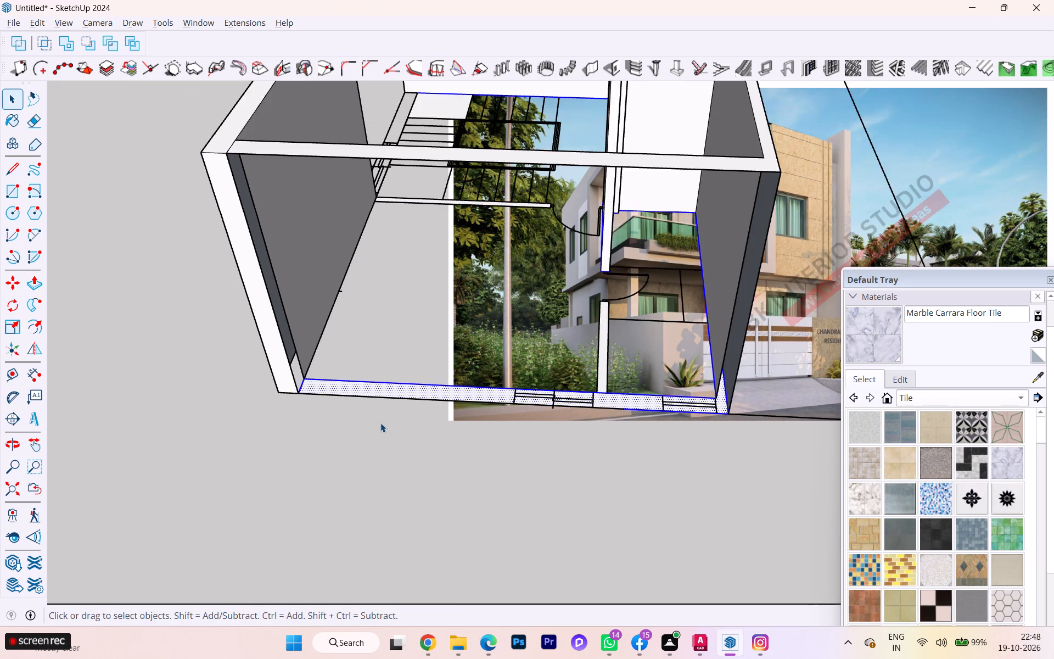
scroll(380, 423, "down", 3)
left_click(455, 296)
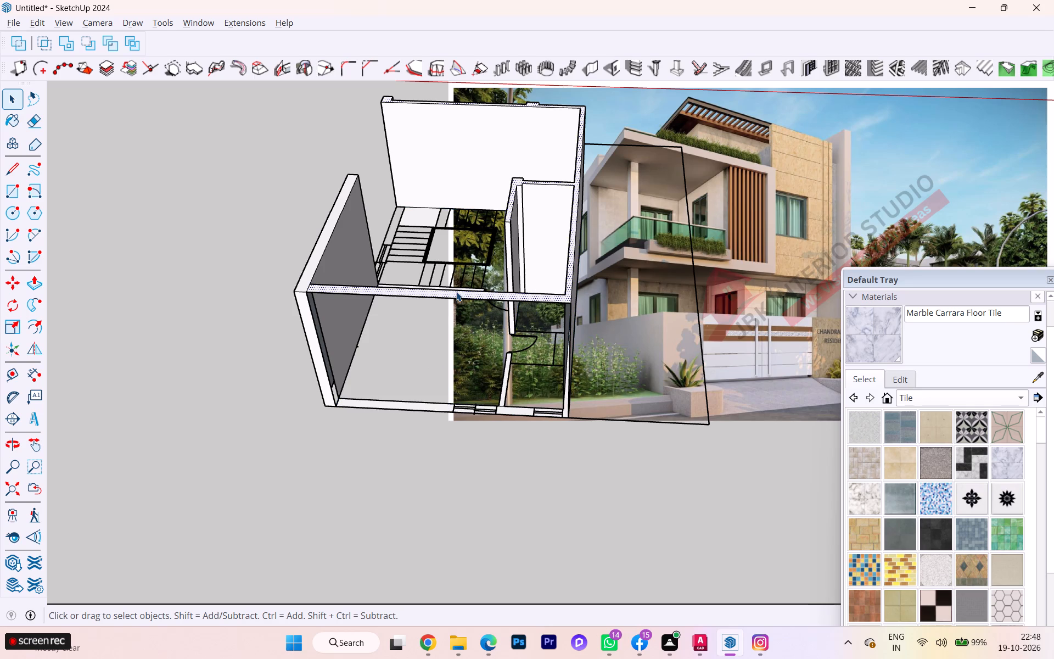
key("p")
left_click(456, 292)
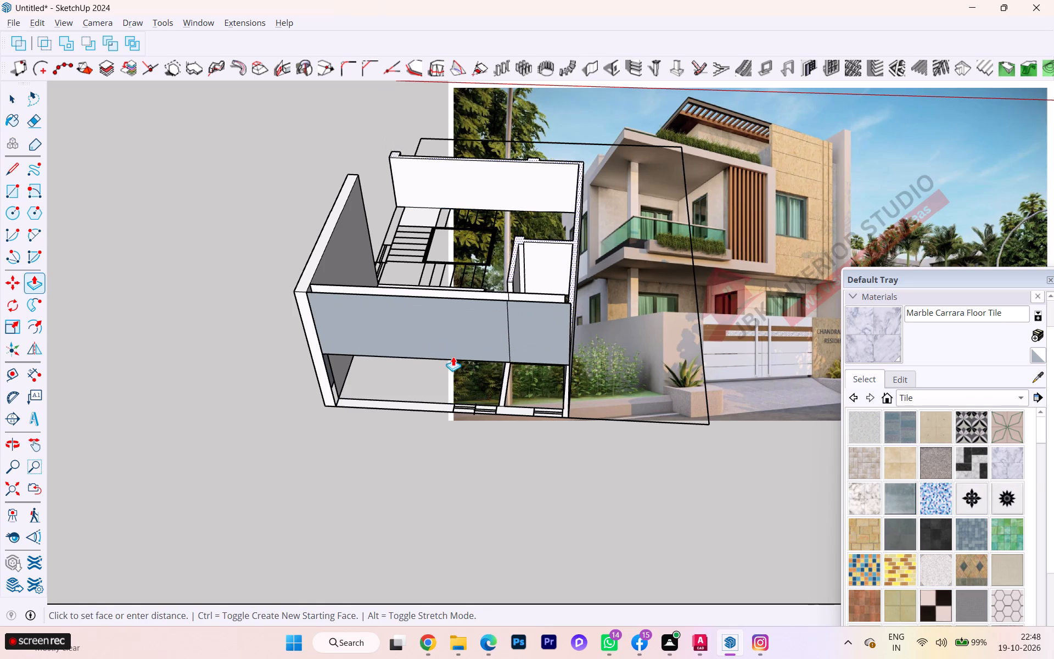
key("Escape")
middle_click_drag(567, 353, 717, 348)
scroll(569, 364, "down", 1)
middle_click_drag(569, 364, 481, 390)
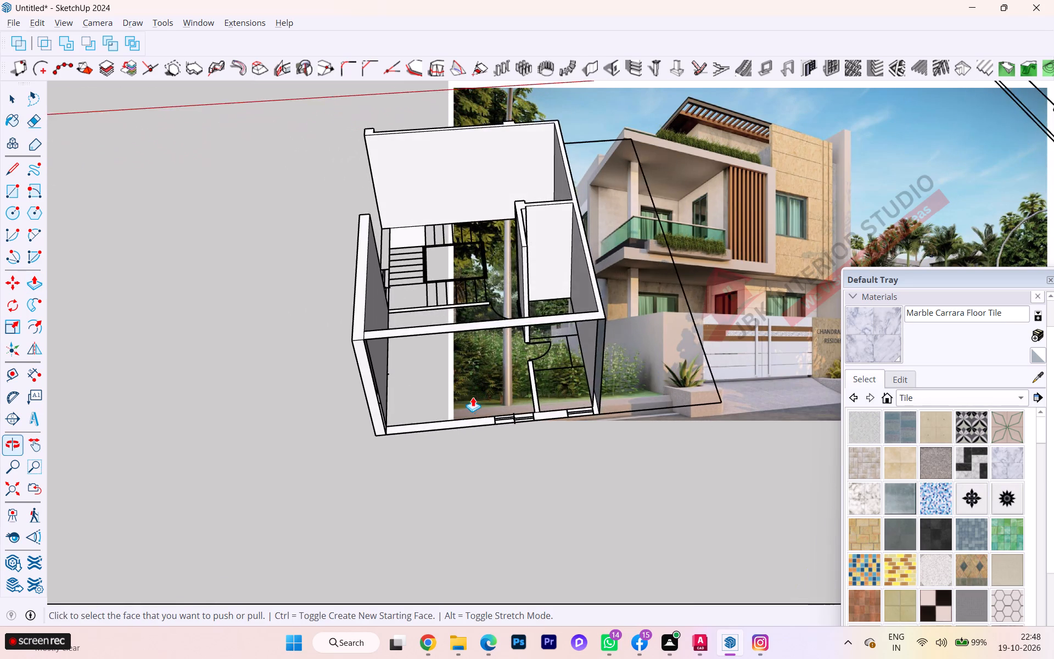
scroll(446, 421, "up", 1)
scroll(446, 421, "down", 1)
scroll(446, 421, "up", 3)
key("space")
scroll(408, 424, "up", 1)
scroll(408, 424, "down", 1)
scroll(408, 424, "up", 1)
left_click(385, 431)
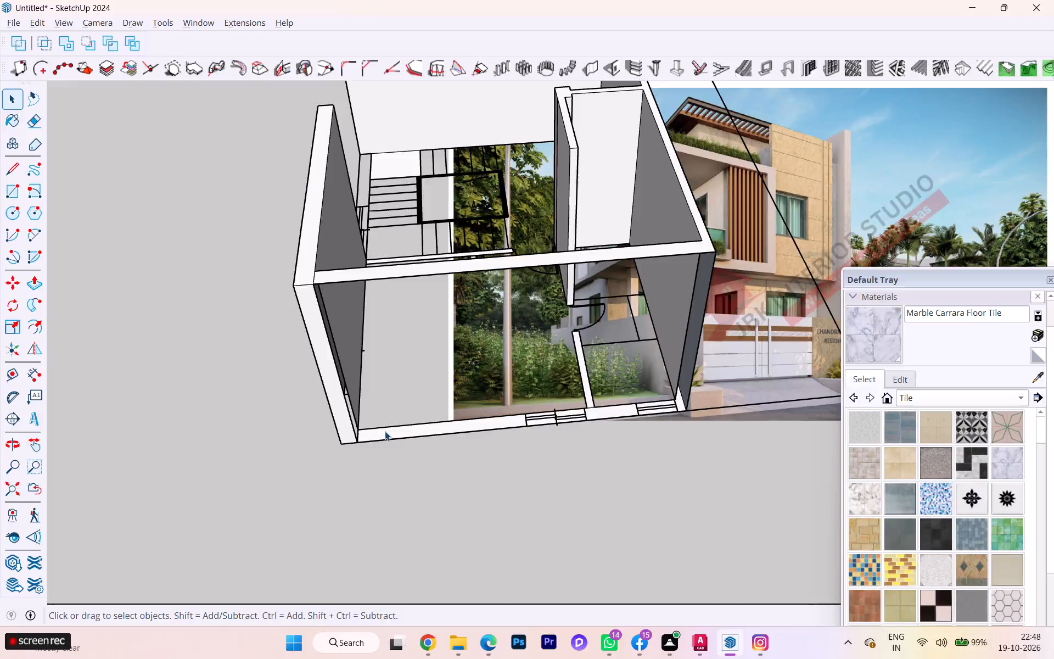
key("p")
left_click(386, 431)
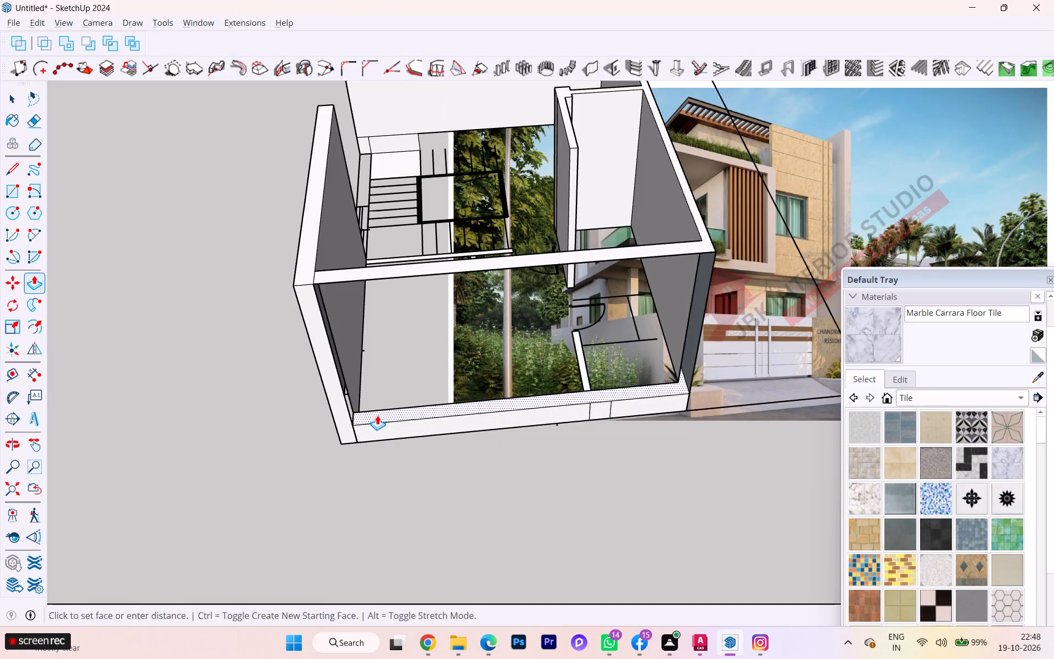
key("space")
Draw a line across the end wall's base strip at its corner with the side wall, separating the two faces.
scroll(711, 416, "down", 1)
middle_click_drag(711, 416, 580, 431)
scroll(582, 433, "up", 5)
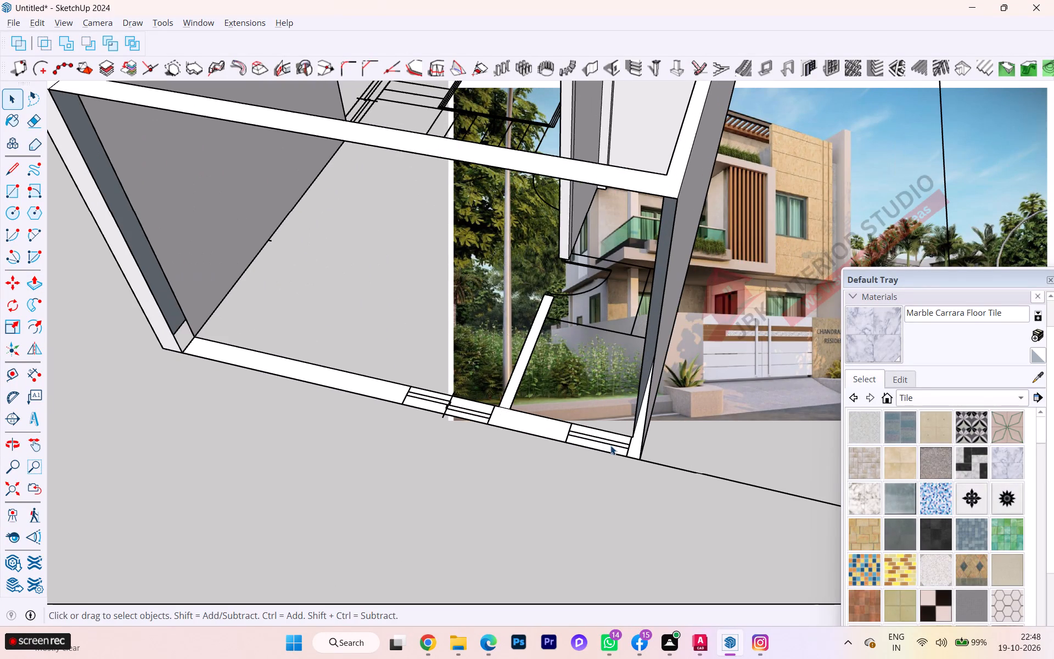
key("l")
key("Return")
scroll(639, 454, "up", 5)
scroll(639, 454, "down", 1)
scroll(639, 454, "up", 4)
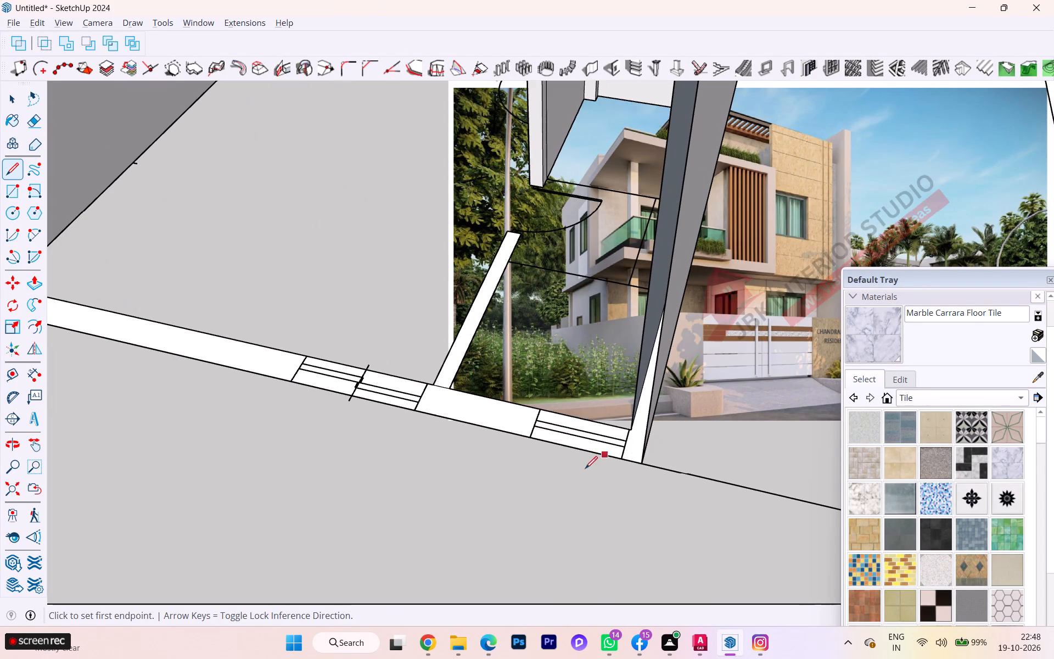
scroll(637, 431, "up", 1)
scroll(637, 431, "down", 2)
scroll(637, 431, "up", 2)
scroll(637, 431, "down", 1)
scroll(637, 431, "up", 3)
left_click(631, 434)
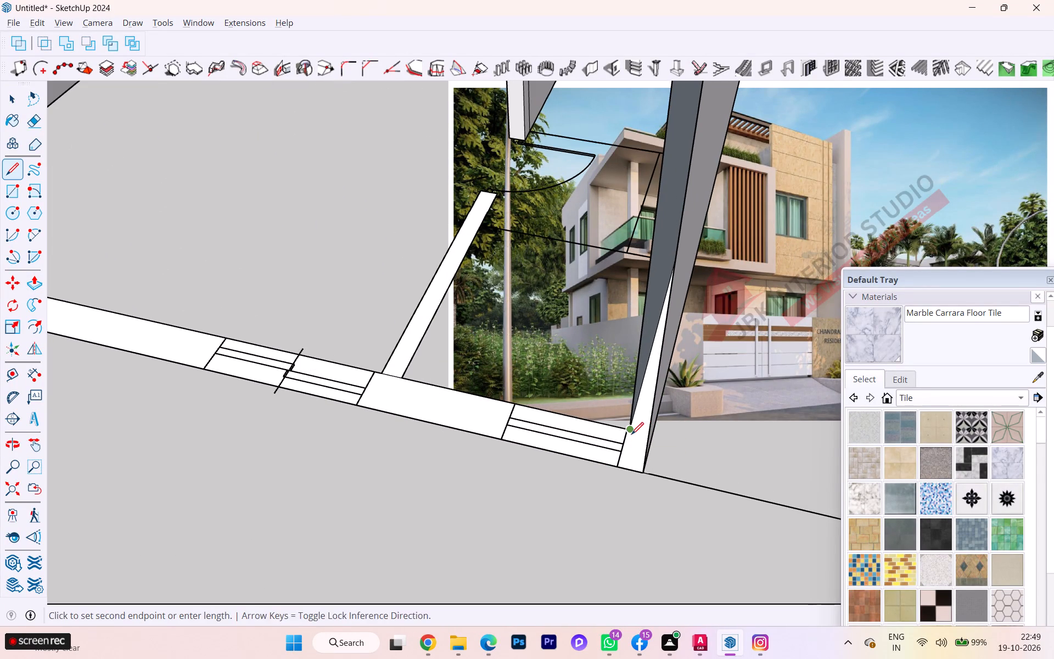
left_click(616, 472)
key("space")
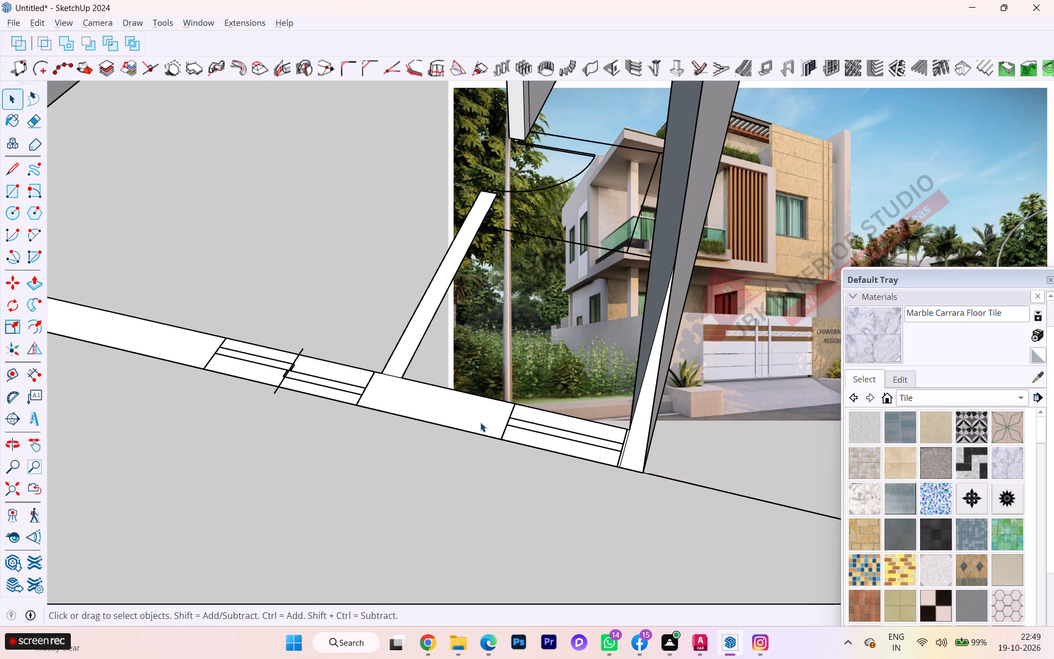
Push/Pull the end wall's base strip up to the top of the adjoining walls.
left_click(480, 422)
key("p")
left_click(480, 422)
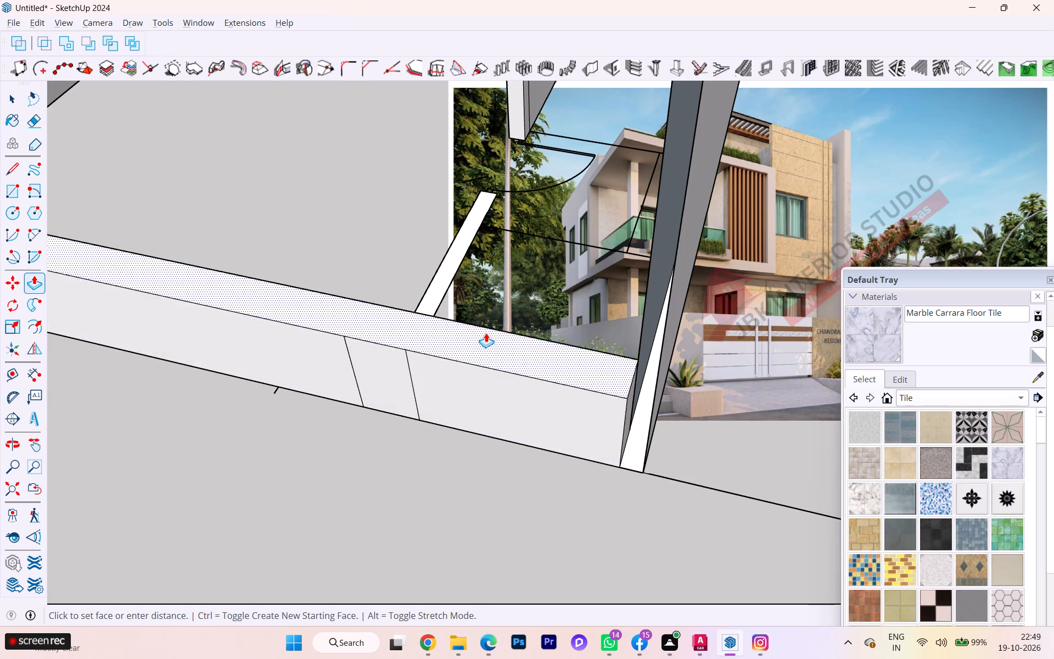
scroll(486, 326, "up", 1)
scroll(486, 326, "down", 1)
scroll(486, 326, "up", 2)
scroll(486, 326, "down", 9)
scroll(487, 336, "up", 1)
scroll(487, 336, "down", 4)
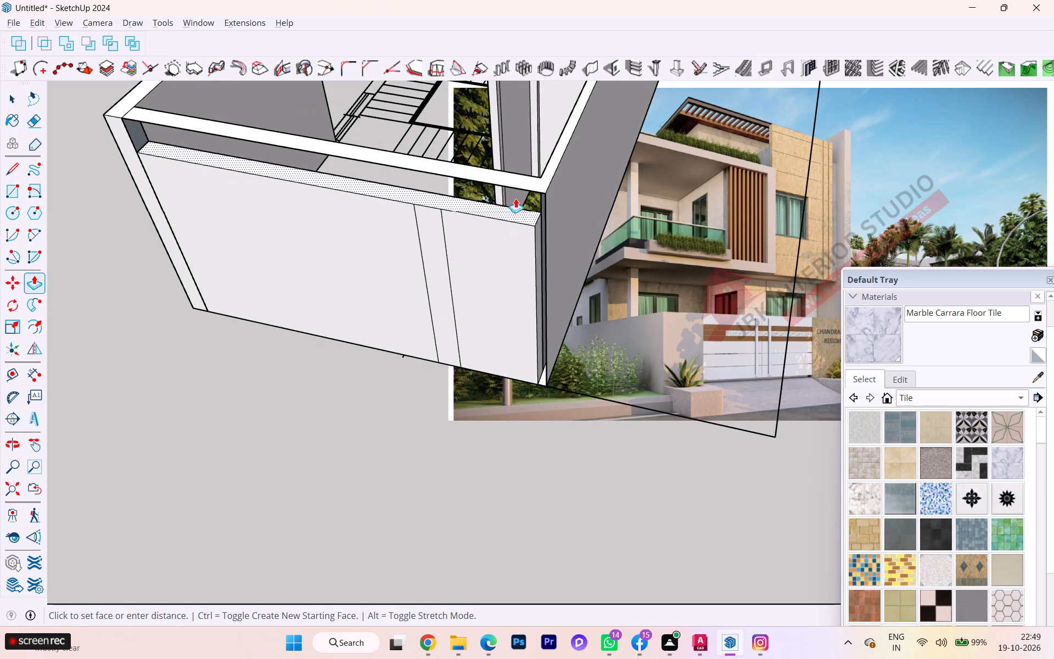
left_click(515, 187)
key("space")
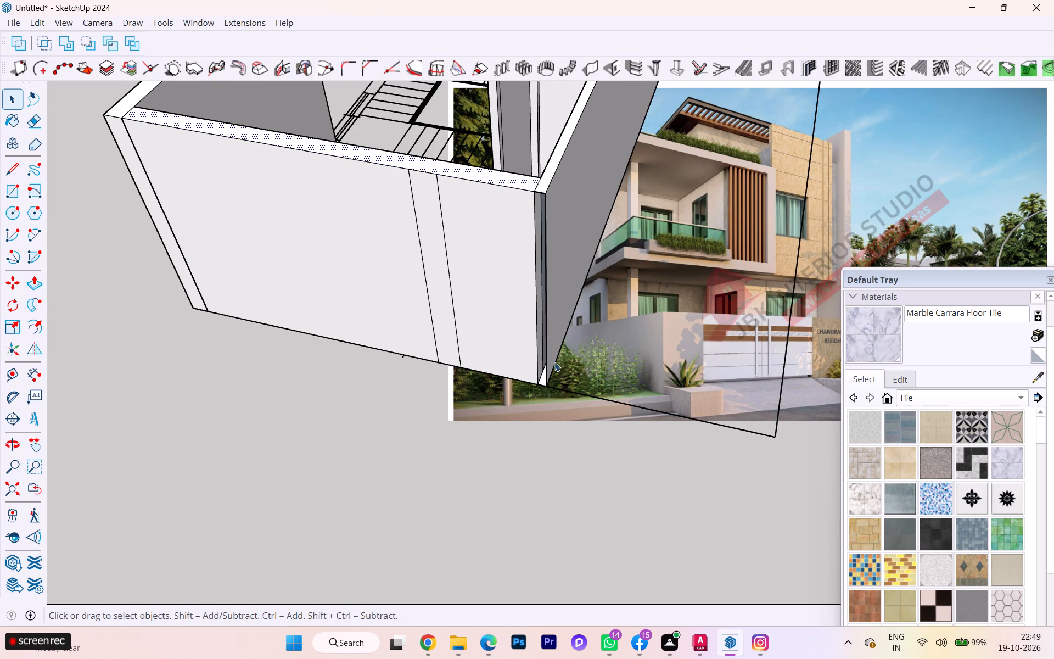
Draw a full-height rectangle over the narrow open gap at the outer corner between the end wall and the side wall.
scroll(552, 369, "up", 1)
scroll(552, 370, "down", 2)
scroll(551, 372, "up", 5)
scroll(543, 382, "down", 1)
scroll(543, 382, "up", 1)
left_click(542, 389)
scroll(541, 388, "down", 3)
middle_click_drag(546, 389, 590, 377)
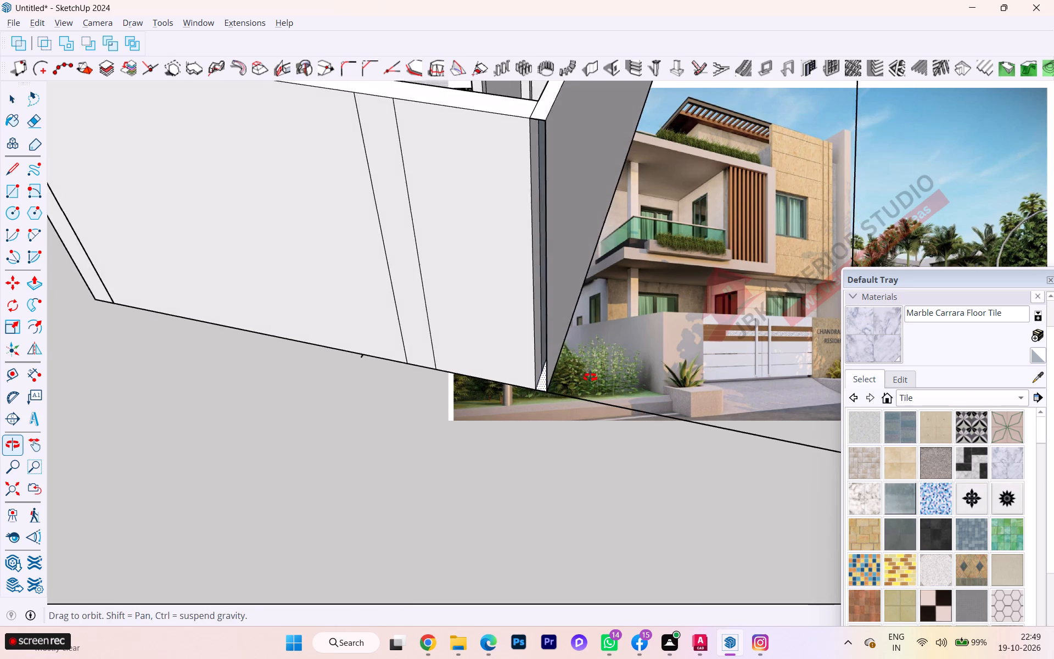
middle_click_drag(590, 377, 641, 371)
key("r")
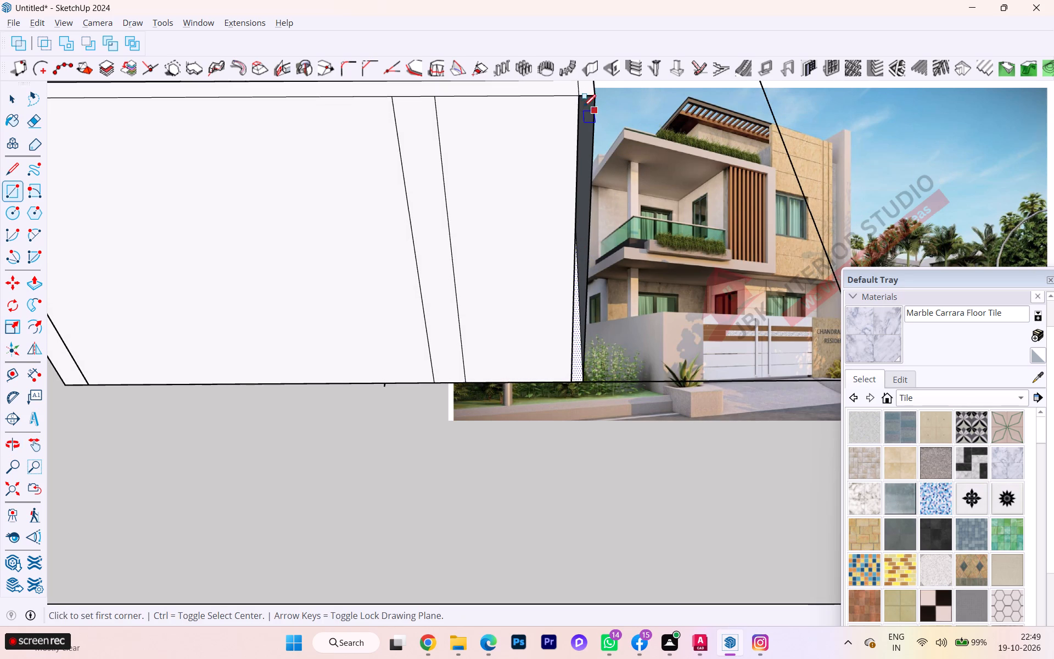
left_click(578, 97)
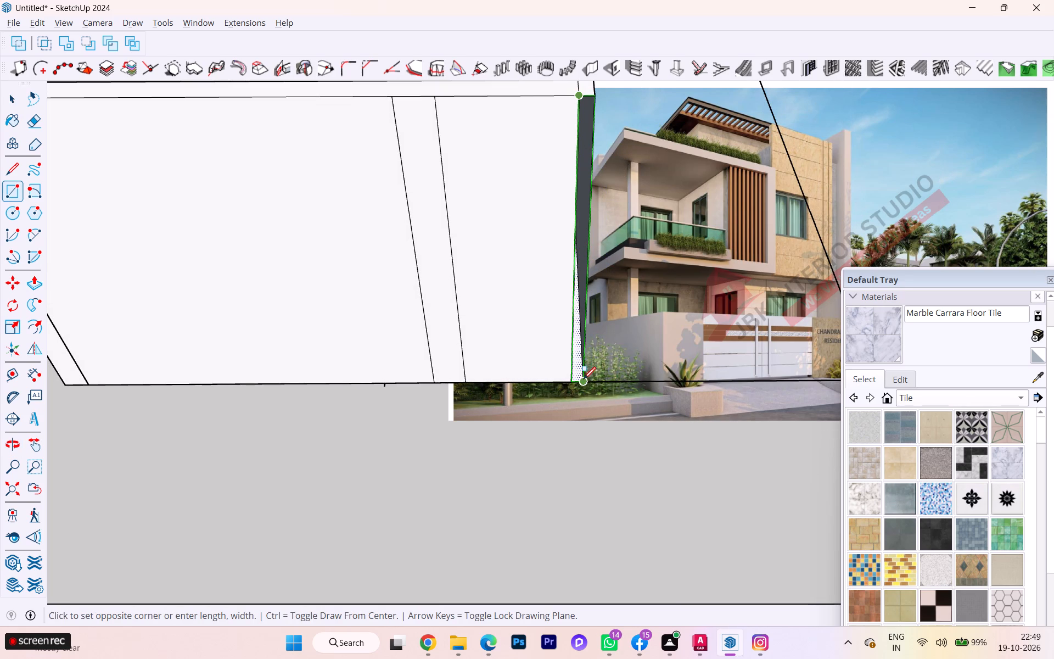
left_click(584, 379)
key("space")
Delete the white ground face outside the long side wall.
scroll(594, 342, "down", 2)
middle_click_drag(693, 328, 507, 335)
left_click(595, 330)
scroll(486, 350, "down", 7)
scroll(407, 374, "up", 1)
scroll(407, 374, "down", 3)
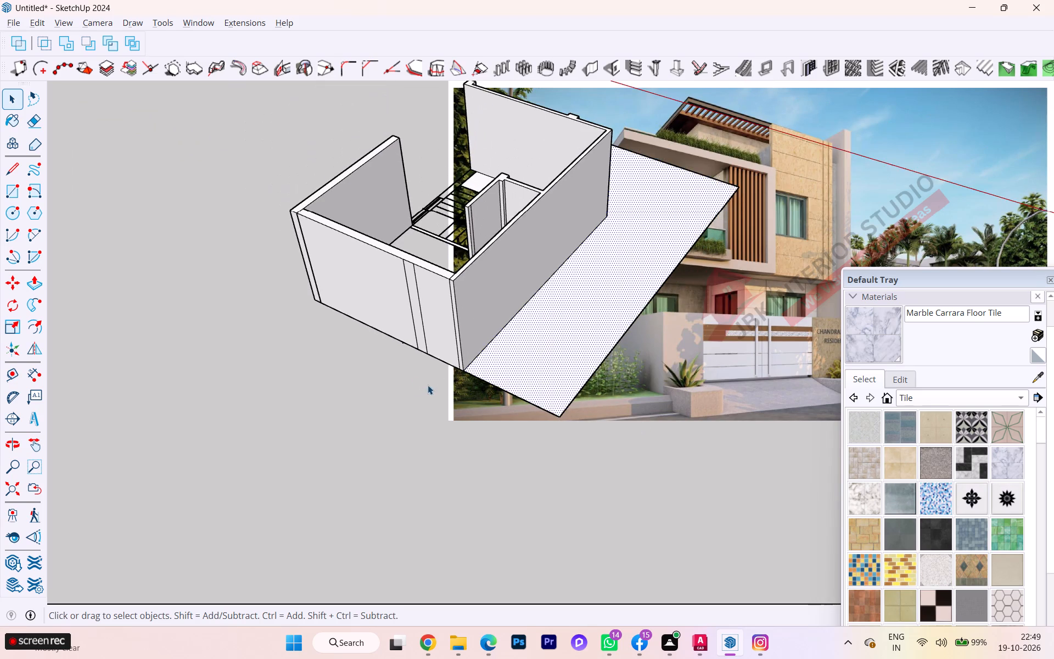
scroll(429, 385, "down", 1)
scroll(430, 385, "up", 2)
scroll(431, 385, "down", 1)
key("Delete")
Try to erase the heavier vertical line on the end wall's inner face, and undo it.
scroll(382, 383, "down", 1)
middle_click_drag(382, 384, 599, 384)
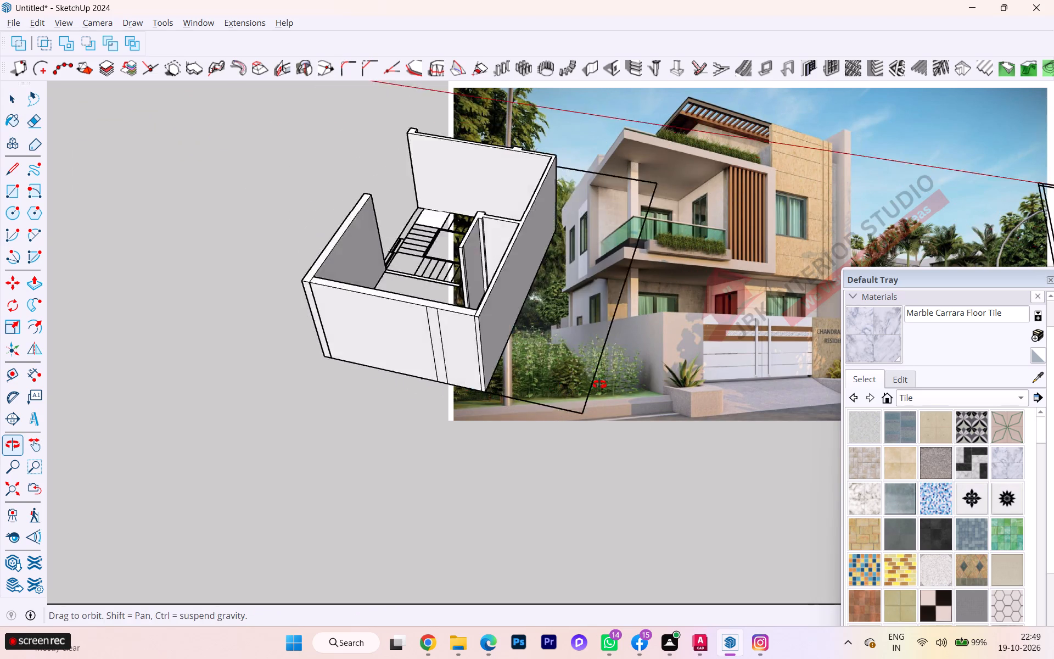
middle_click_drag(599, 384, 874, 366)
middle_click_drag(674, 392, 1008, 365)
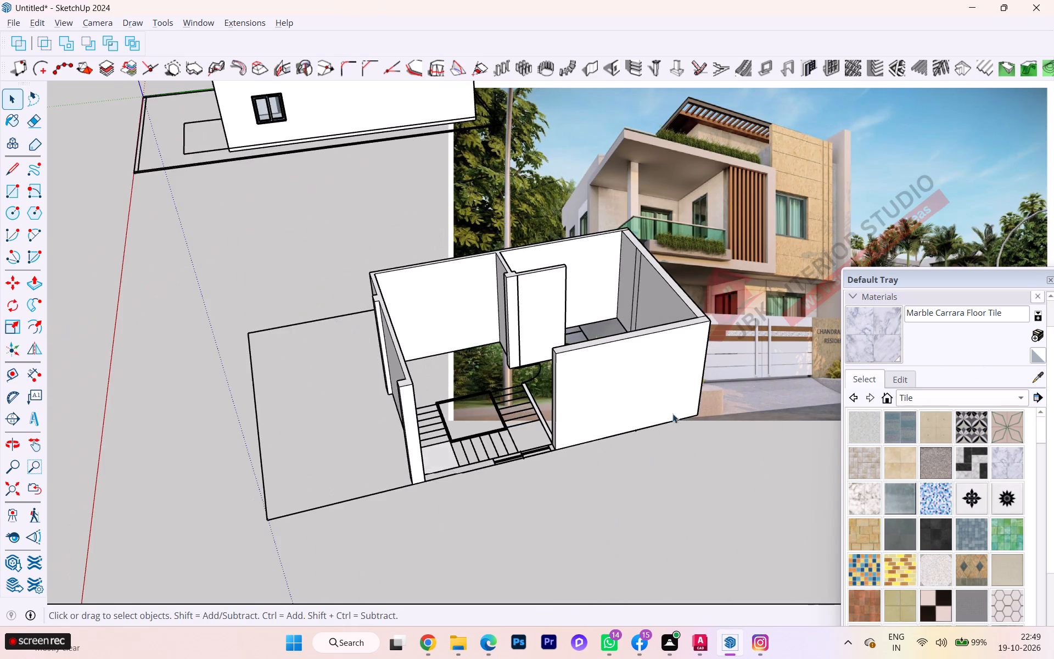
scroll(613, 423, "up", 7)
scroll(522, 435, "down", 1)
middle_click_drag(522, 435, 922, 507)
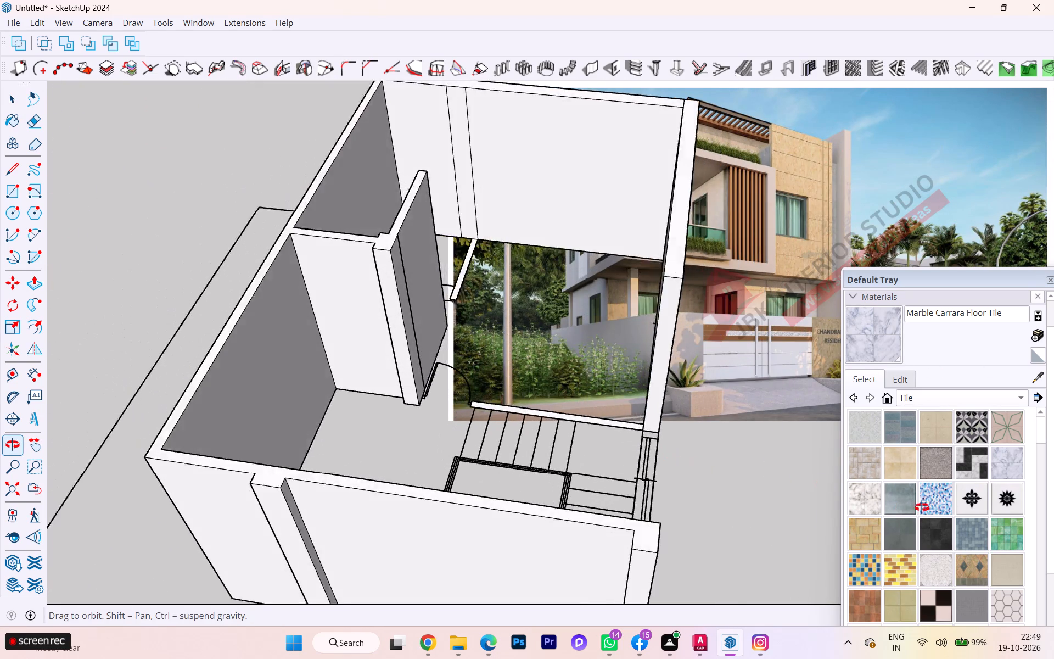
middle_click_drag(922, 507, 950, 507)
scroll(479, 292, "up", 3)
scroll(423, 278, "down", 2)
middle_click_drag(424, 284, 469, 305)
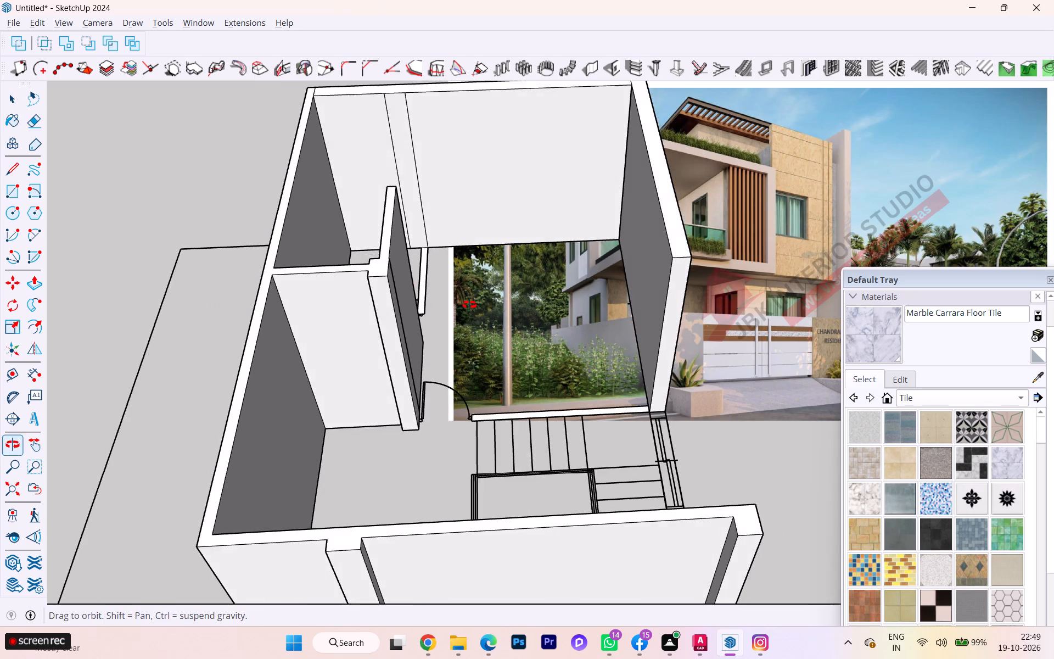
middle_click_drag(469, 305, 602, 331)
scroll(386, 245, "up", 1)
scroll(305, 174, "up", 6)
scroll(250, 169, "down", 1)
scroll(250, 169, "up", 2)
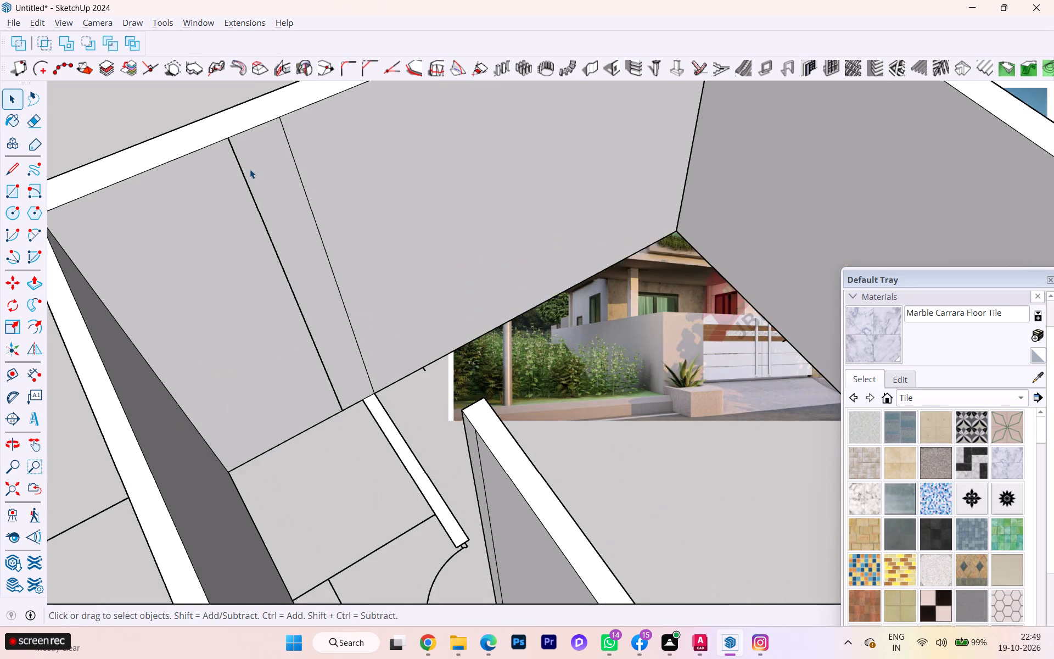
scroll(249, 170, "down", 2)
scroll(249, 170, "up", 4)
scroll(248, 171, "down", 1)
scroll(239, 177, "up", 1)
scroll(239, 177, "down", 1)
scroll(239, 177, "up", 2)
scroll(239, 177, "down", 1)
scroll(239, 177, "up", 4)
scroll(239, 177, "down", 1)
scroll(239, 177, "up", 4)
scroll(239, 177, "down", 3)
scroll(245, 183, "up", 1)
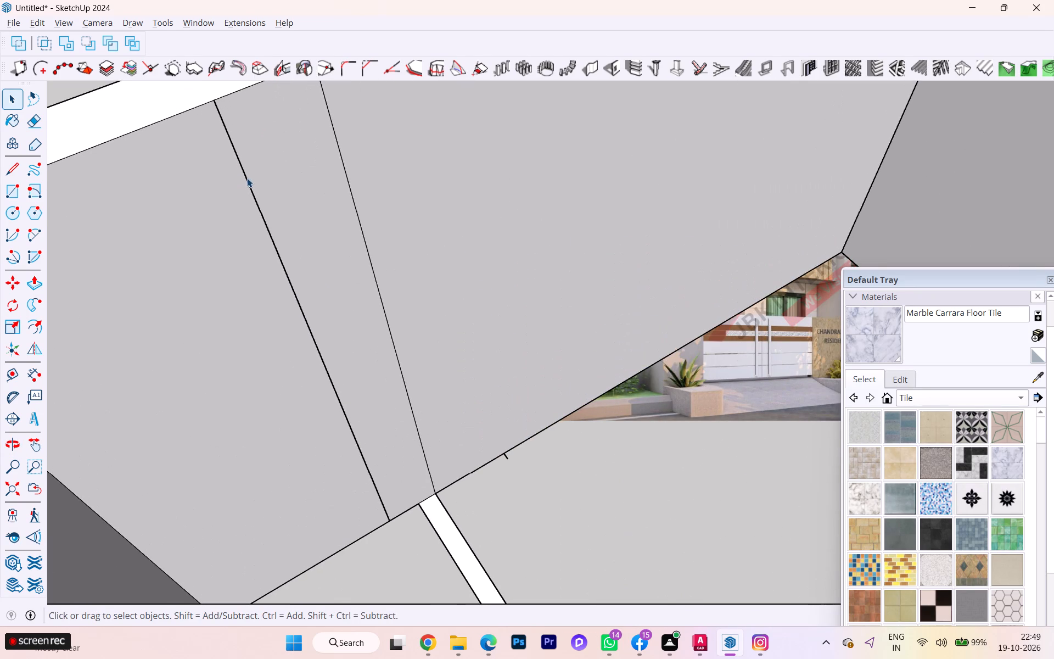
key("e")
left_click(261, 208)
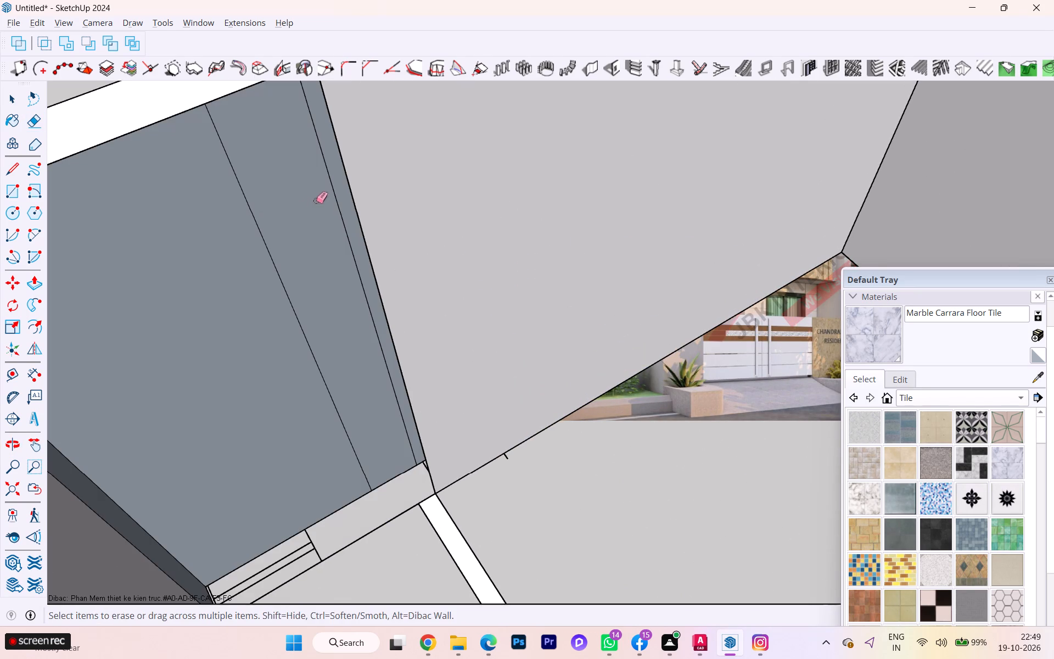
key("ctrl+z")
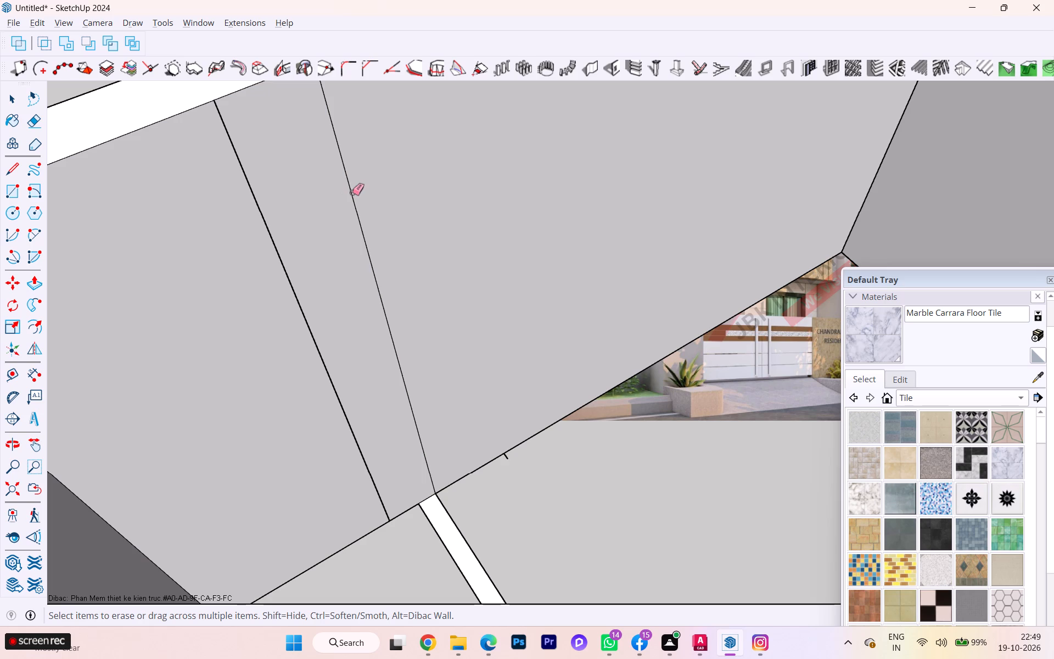
Erase the thin vertical seam line on the end wall's inner face.
left_click(352, 192)
key("space")
Push/Pull the narrow white partition footprint on the floor up to the height of the outer wall's top.
left_click(441, 516)
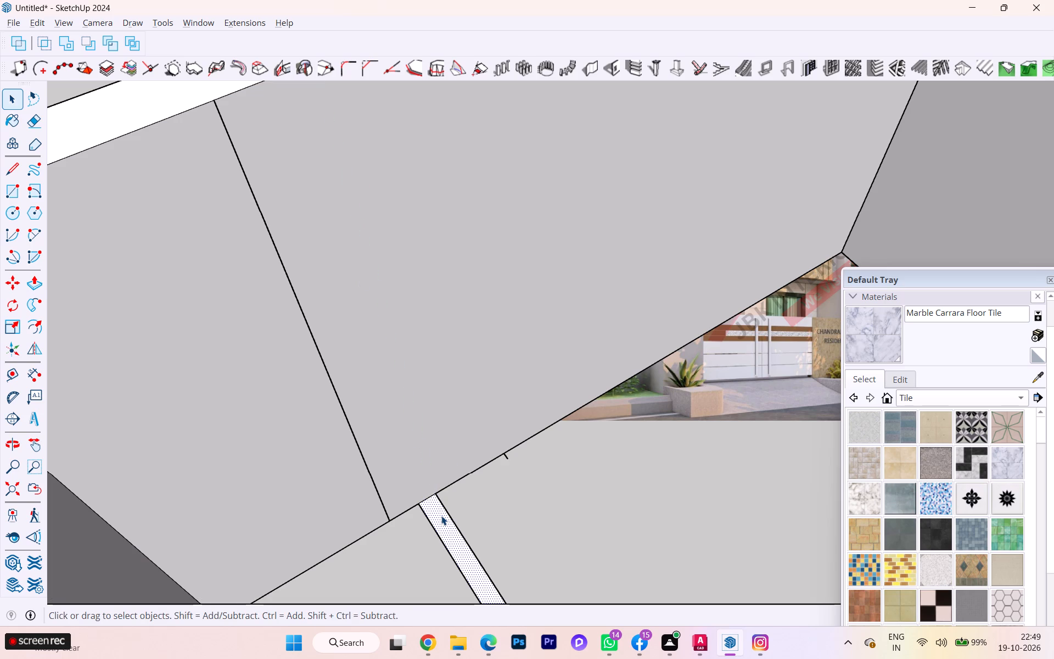
key("p")
left_click(441, 516)
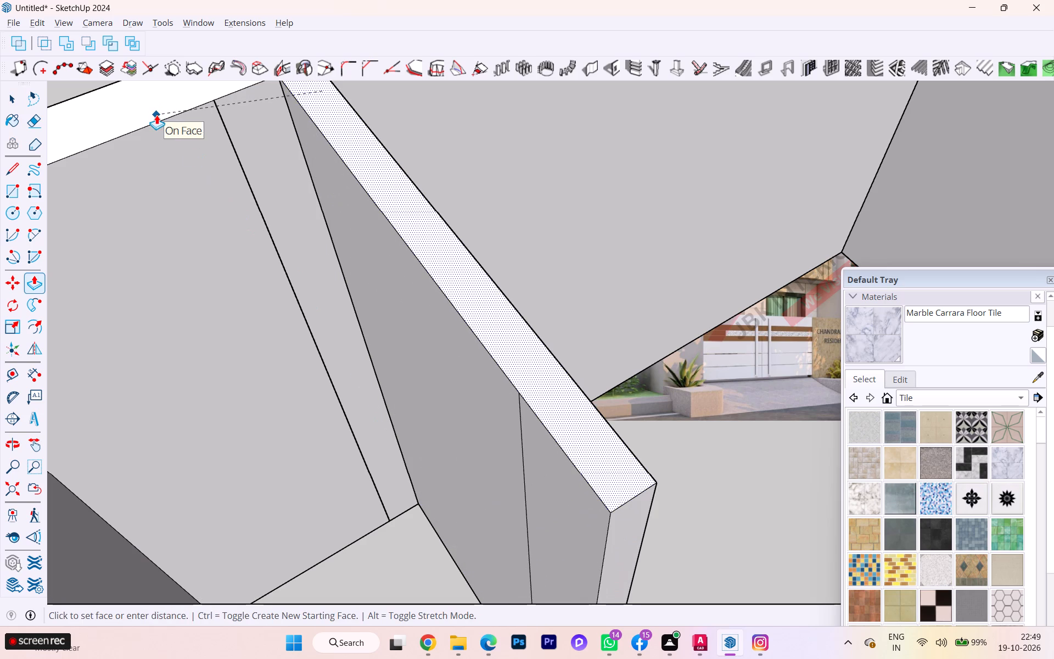
left_click(125, 141)
Adjust the new partition's top face with Push/Pull so it sits level with the adjoining outer wall's top.
scroll(215, 142, "down", 1)
scroll(225, 147, "up", 3)
scroll(226, 147, "down", 1)
scroll(227, 149, "up", 3)
scroll(234, 169, "down", 1)
scroll(234, 172, "up", 3)
scroll(234, 174, "down", 5)
scroll(356, 219, "up", 1)
scroll(360, 221, "down", 5)
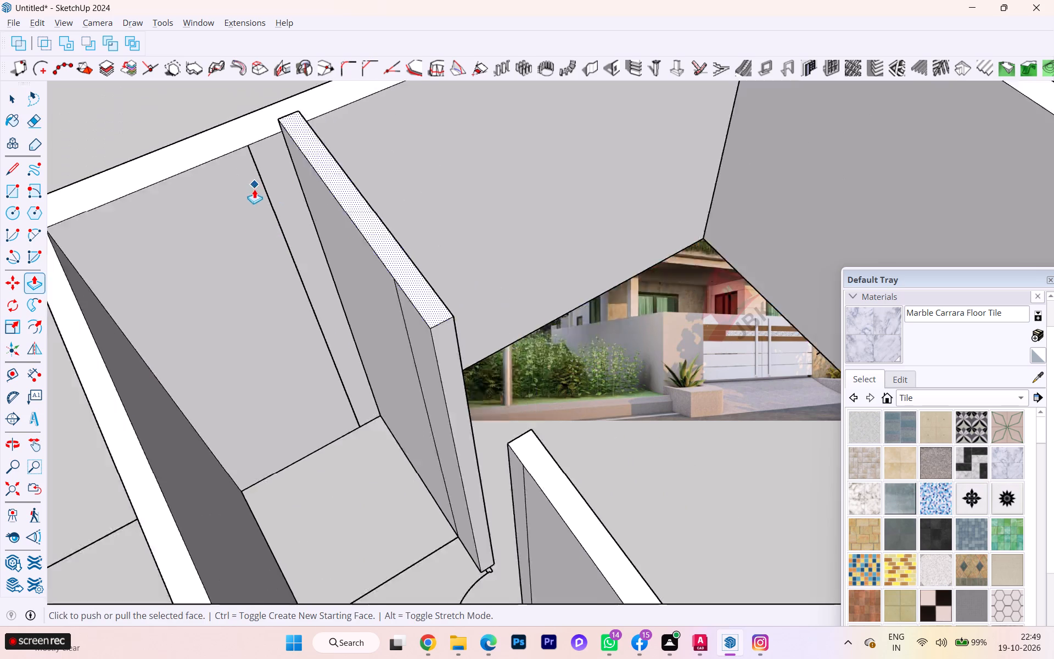
scroll(254, 189, "down", 3)
middle_click_drag(307, 213, 485, 198)
left_click(322, 229)
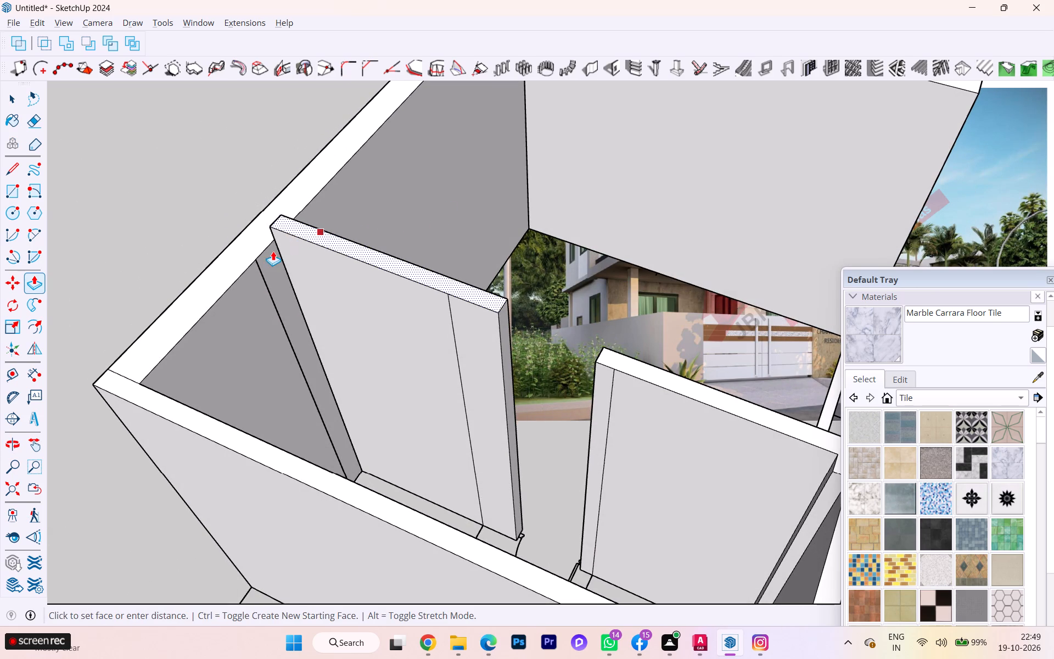
left_click(259, 268)
key("space")
scroll(318, 243, "up", 2)
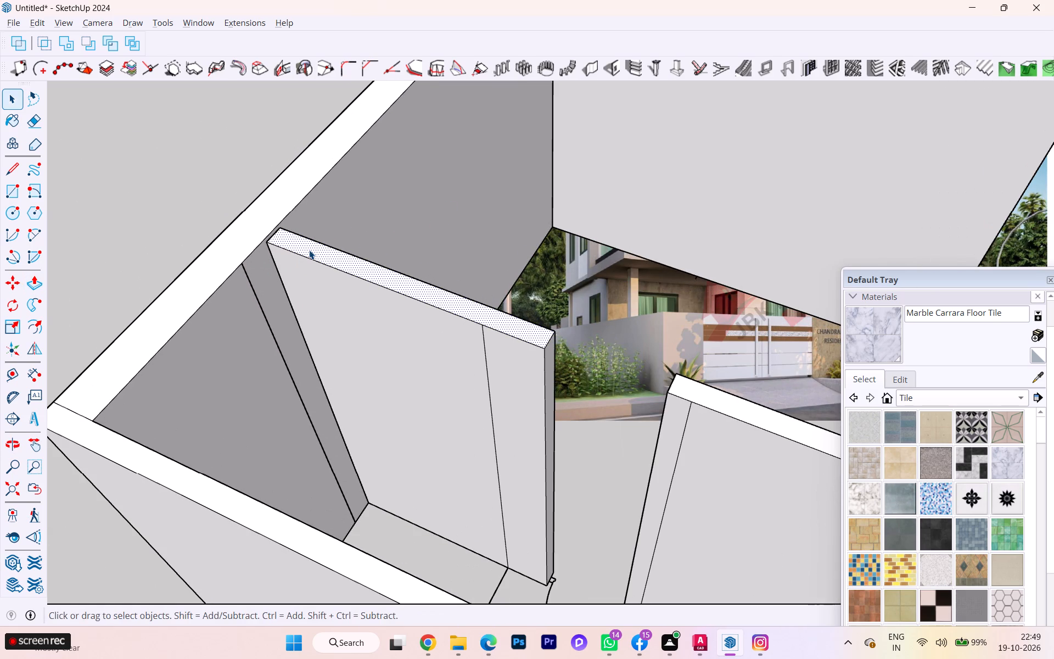
left_click(309, 250)
key("p")
left_click(309, 249)
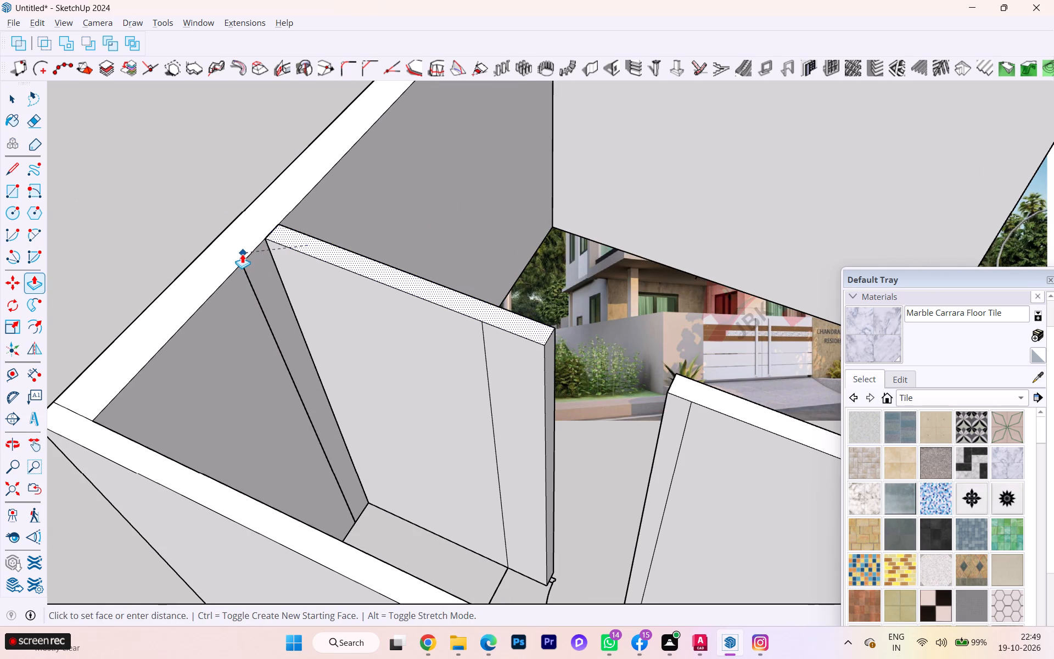
left_click(242, 254)
key("space")
Erase the thin vertical seam lines on the faces of the two partition walls beside the doorway opening.
key("e")
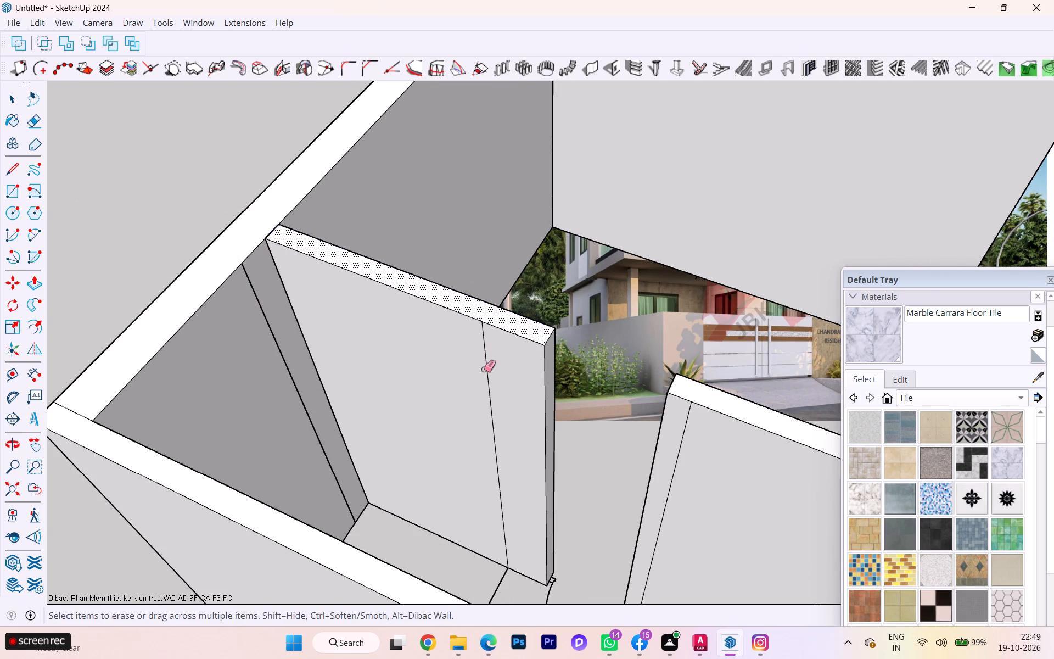
left_click(484, 369)
left_click(487, 360)
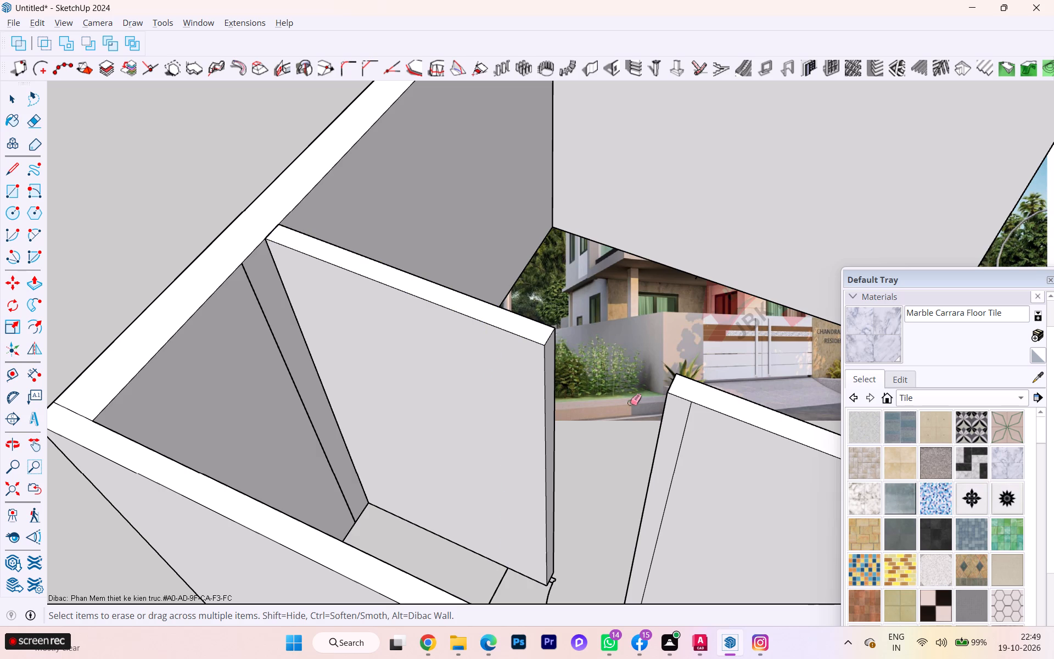
left_click(683, 426)
left_click(683, 429)
Erase the short seam lines crossing the wall tops at the two outer corners of the room.
scroll(494, 316, "down", 4)
scroll(343, 252, "down", 8)
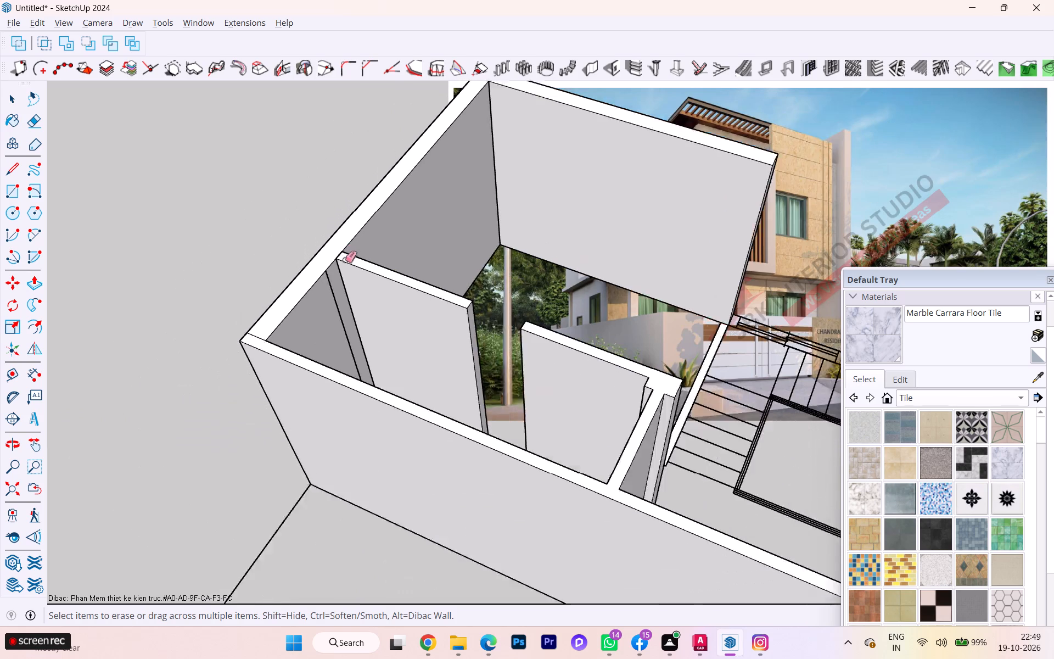
scroll(345, 260, "down", 2)
scroll(246, 310, "up", 5)
left_click(292, 316)
scroll(508, 325, "down", 3)
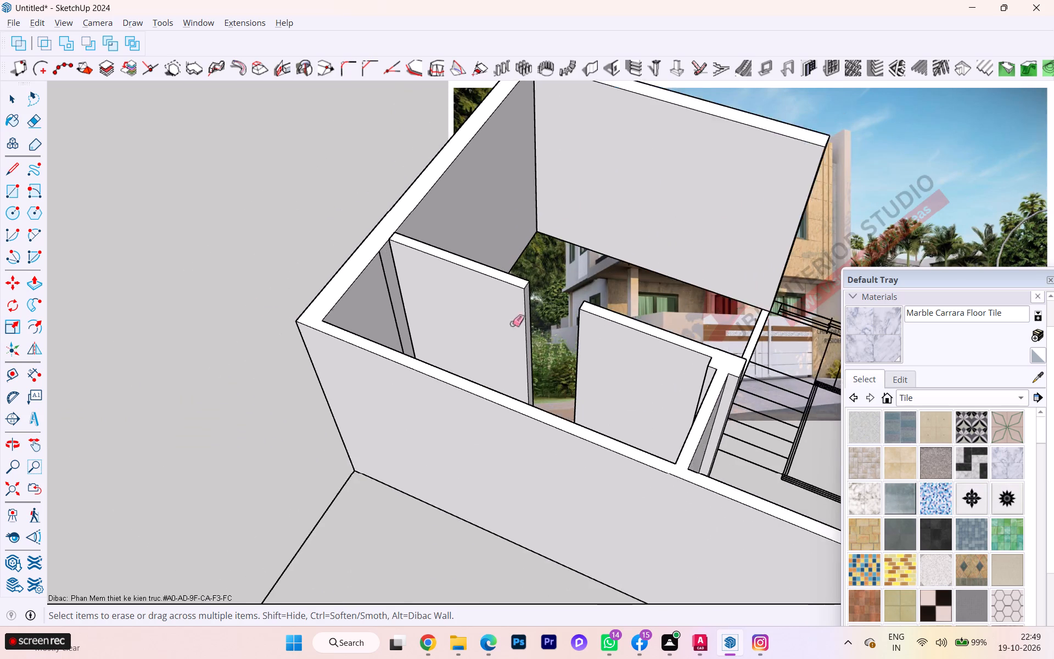
scroll(512, 323, "down", 2)
scroll(375, 306, "down", 2)
scroll(374, 306, "up", 2)
scroll(374, 306, "down", 1)
scroll(490, 131, "up", 6)
scroll(529, 143, "down", 1)
scroll(529, 143, "up", 5)
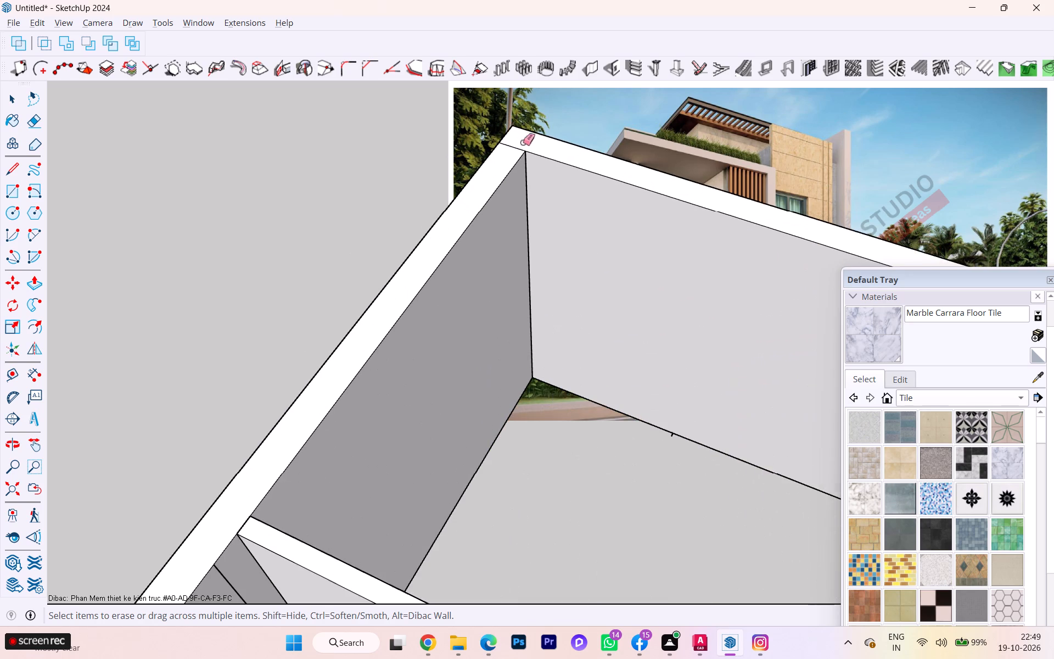
left_click(515, 148)
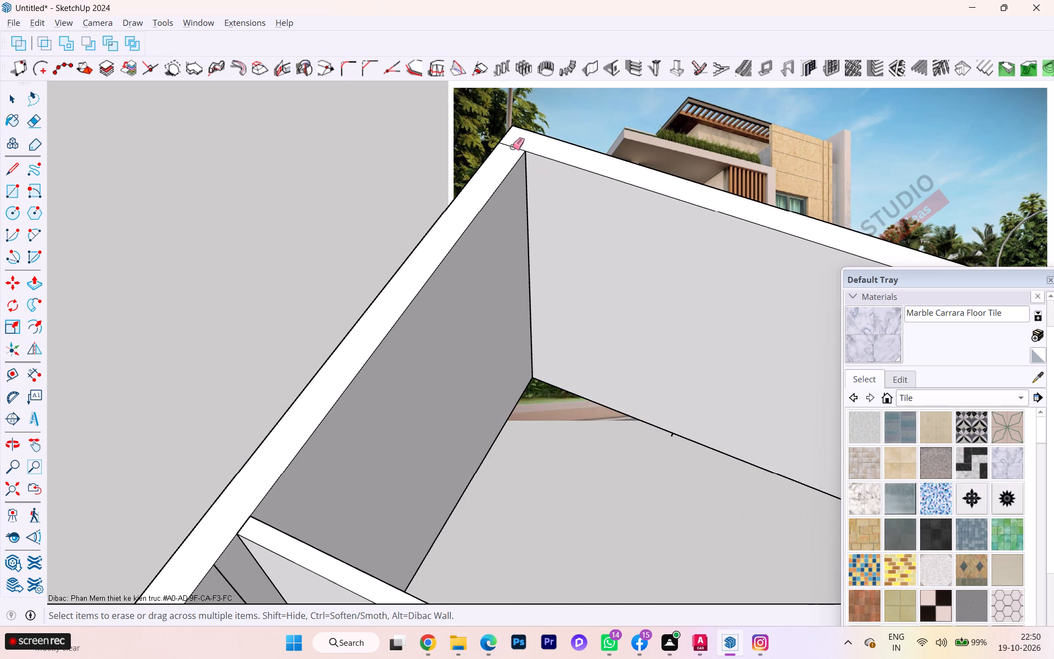
left_click(512, 147)
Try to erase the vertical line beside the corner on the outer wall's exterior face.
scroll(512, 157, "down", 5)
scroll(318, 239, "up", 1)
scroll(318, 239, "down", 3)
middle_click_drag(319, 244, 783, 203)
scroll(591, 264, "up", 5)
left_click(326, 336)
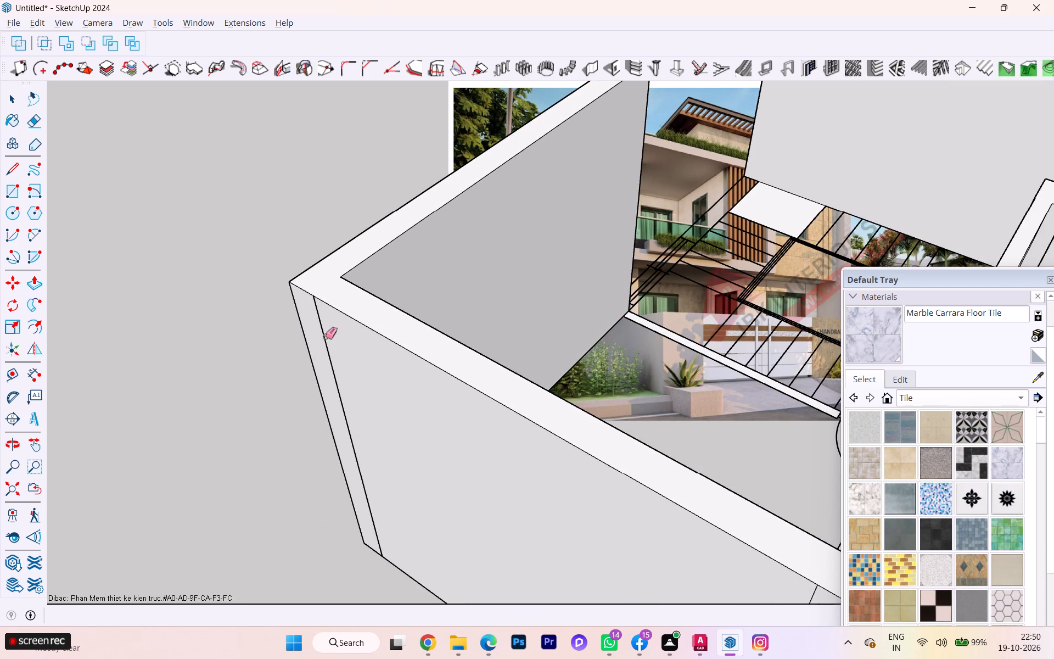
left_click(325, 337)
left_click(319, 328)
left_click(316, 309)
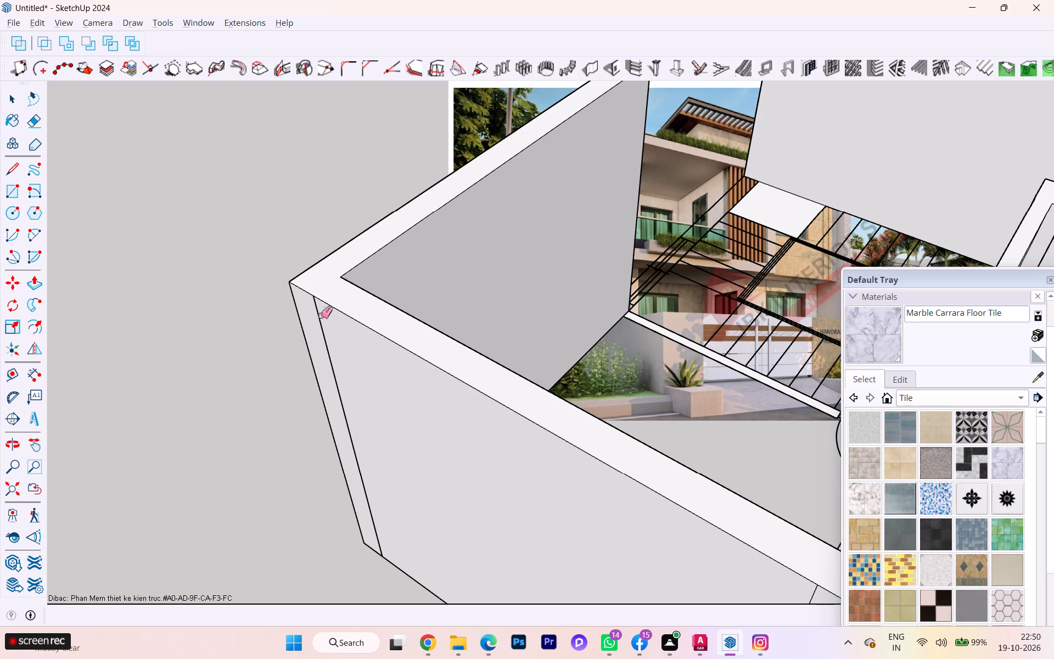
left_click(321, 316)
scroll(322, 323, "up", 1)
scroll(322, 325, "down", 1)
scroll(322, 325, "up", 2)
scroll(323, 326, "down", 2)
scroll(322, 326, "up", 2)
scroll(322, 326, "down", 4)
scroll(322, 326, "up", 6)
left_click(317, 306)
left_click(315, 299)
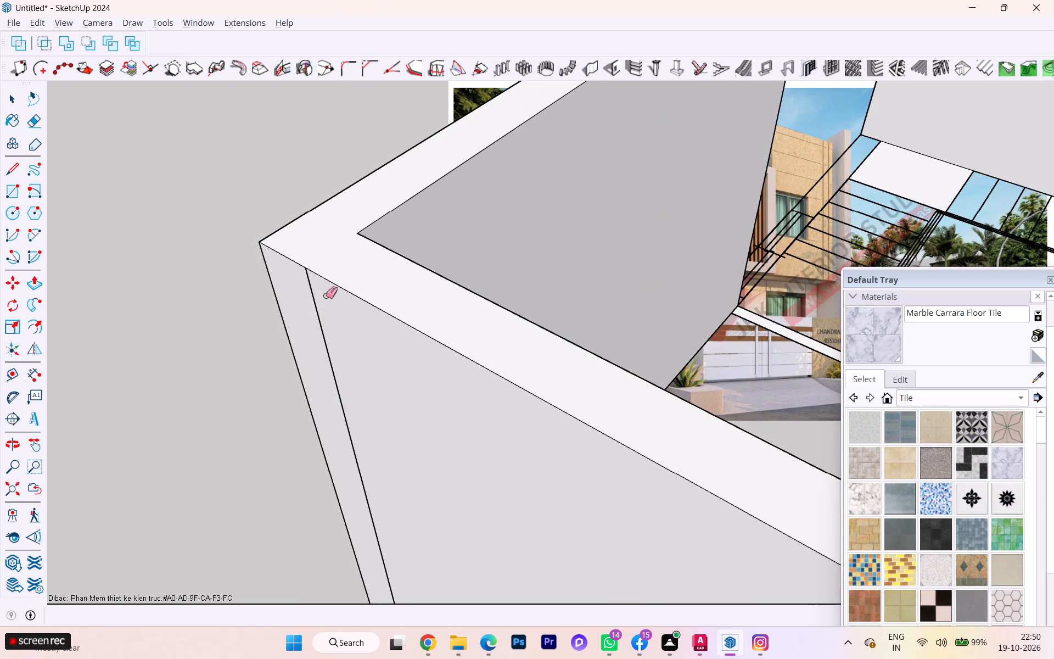
Push/Pull the larger exterior wall face flush with the adjoining narrow face at the corner.
middle_click_drag(332, 295, 587, 273)
scroll(447, 377, "up", 1)
scroll(445, 379, "down", 2)
scroll(444, 379, "up", 11)
scroll(343, 361, "down", 1)
scroll(343, 361, "up", 3)
scroll(343, 358, "down", 2)
scroll(343, 358, "up", 8)
scroll(345, 364, "down", 1)
scroll(345, 367, "up", 5)
scroll(318, 389, "down", 3)
key("space")
scroll(310, 389, "up", 3)
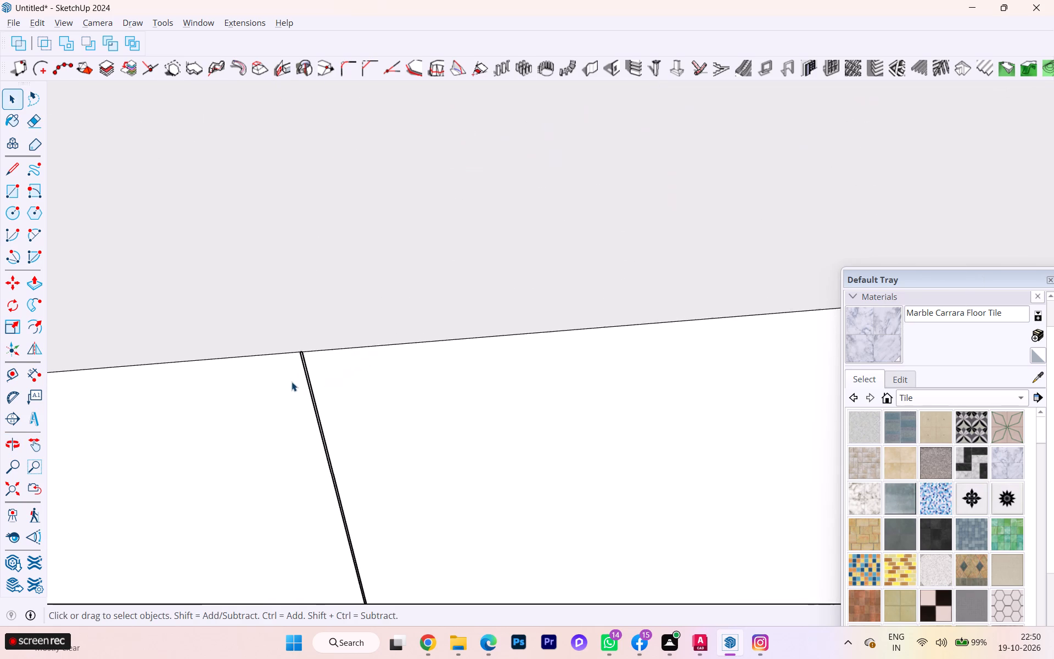
scroll(291, 382, "up", 10)
scroll(317, 347, "down", 1)
scroll(317, 347, "up", 9)
scroll(307, 329, "down", 1)
scroll(306, 329, "up", 3)
scroll(306, 330, "down", 1)
scroll(306, 330, "up", 6)
scroll(299, 333, "down", 1)
scroll(299, 333, "up", 5)
scroll(299, 333, "down", 4)
scroll(299, 333, "up", 1)
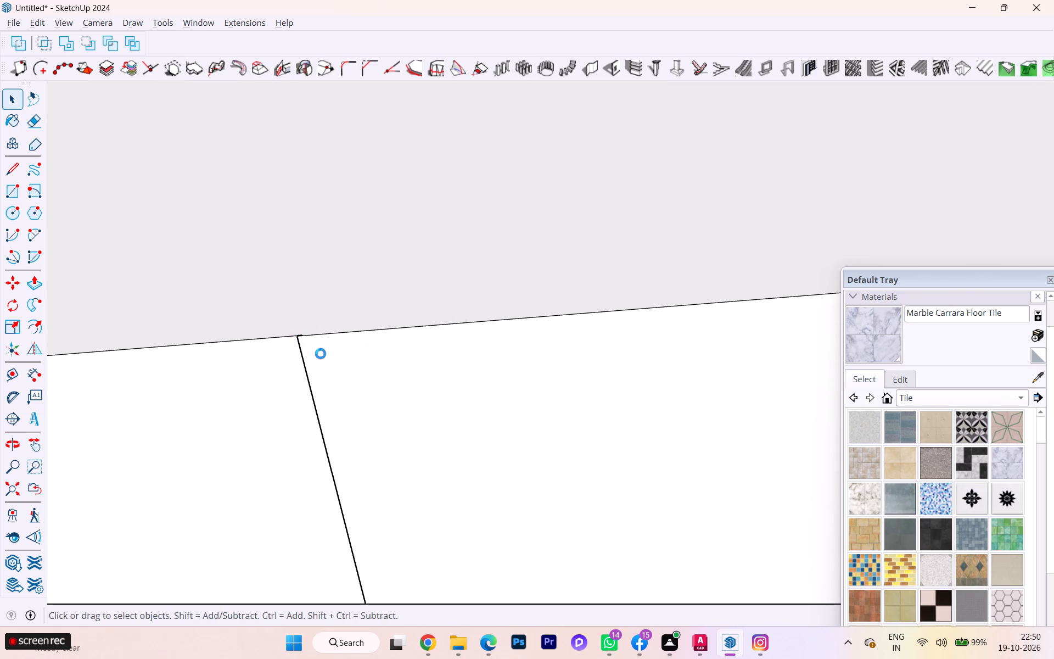
scroll(344, 354, "up", 4)
scroll(284, 326, "down", 3)
scroll(284, 326, "up", 4)
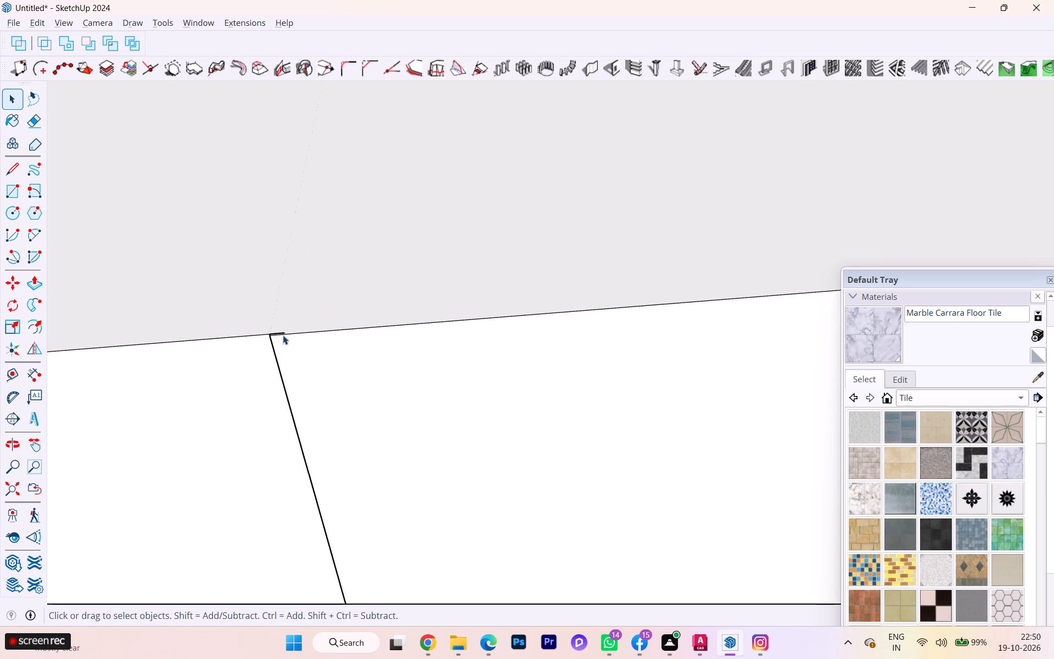
scroll(282, 339, "up", 15)
scroll(260, 329, "down", 2)
scroll(260, 329, "up", 4)
middle_click_drag(276, 321, 550, 295)
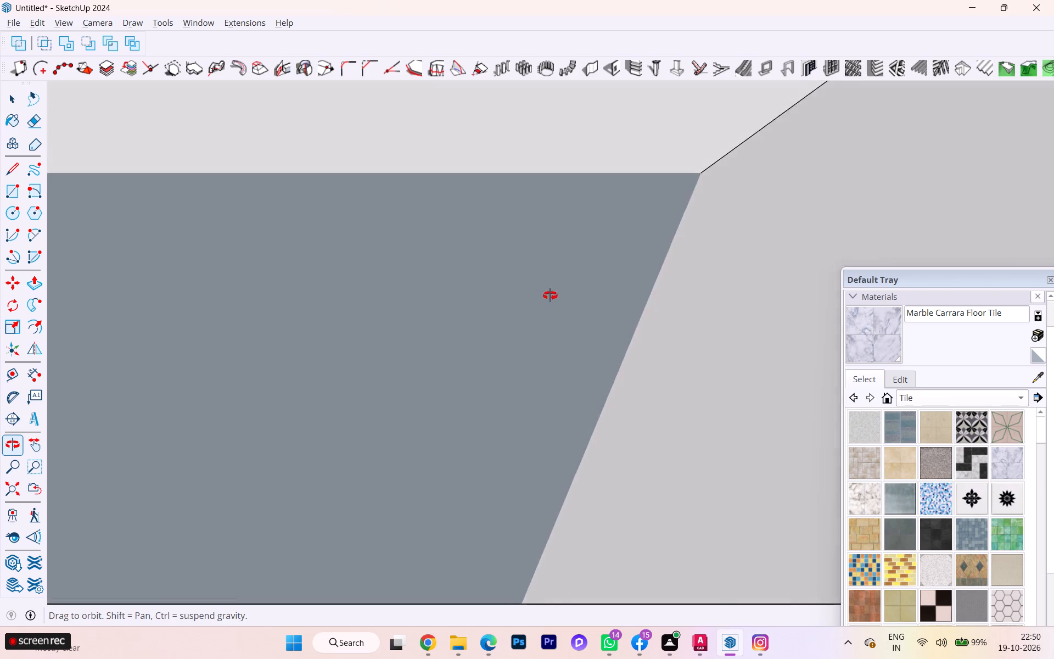
middle_click_drag(550, 295, 394, 295)
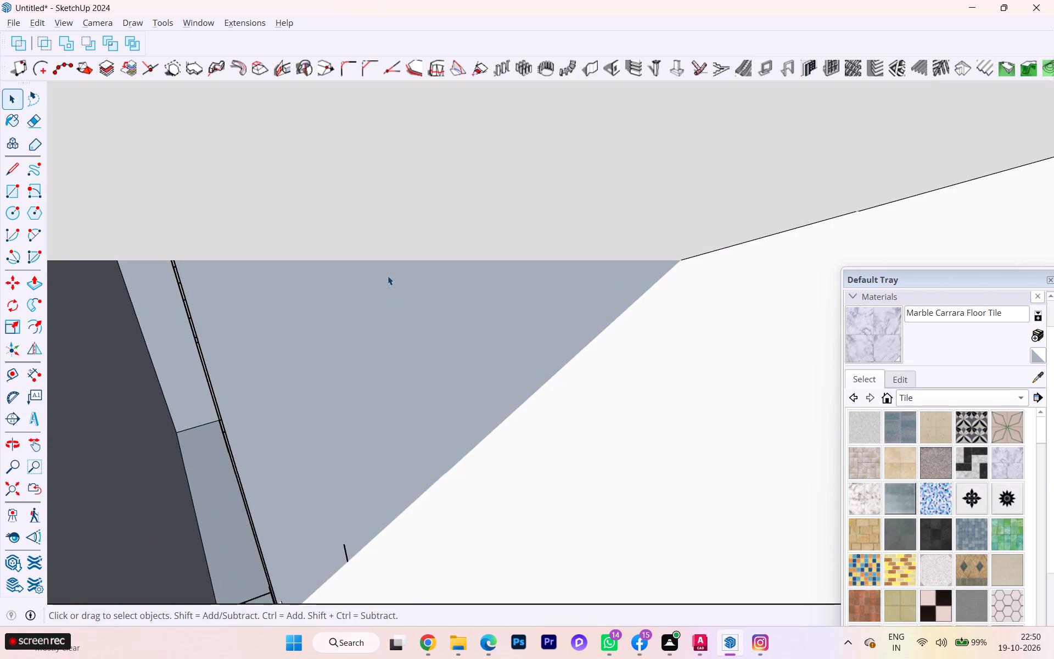
scroll(386, 275, "down", 7)
scroll(345, 276, "up", 2)
scroll(345, 276, "down", 6)
middle_click_drag(358, 306, 537, 305)
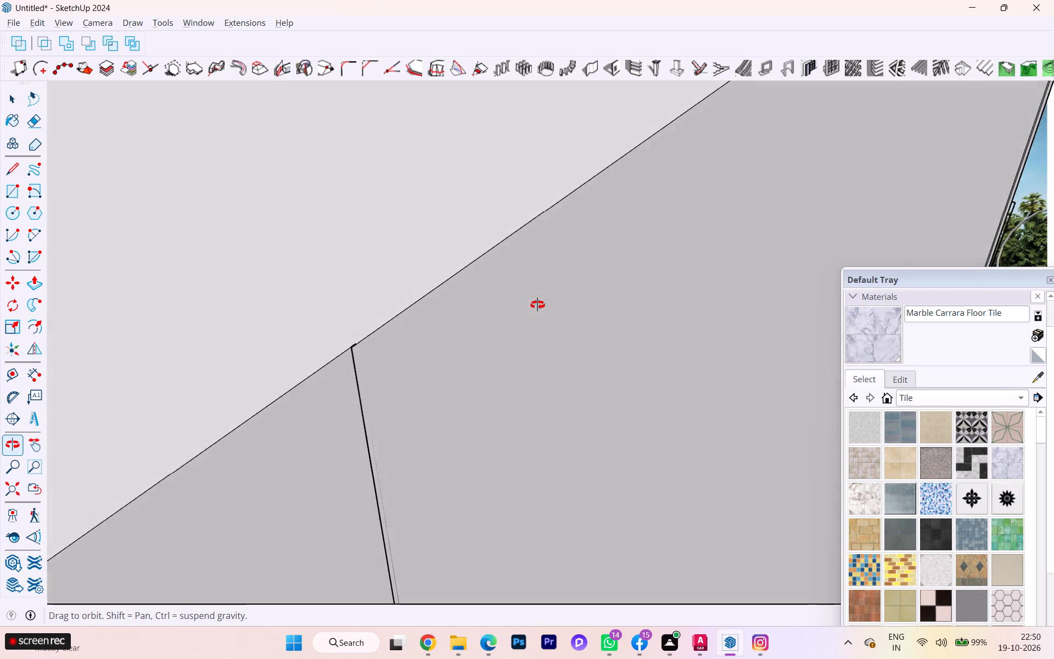
middle_click_drag(537, 305, 566, 303)
scroll(414, 377, "up", 6)
scroll(397, 385, "down", 1)
scroll(385, 387, "up", 1)
scroll(313, 367, "up", 1)
scroll(313, 366, "down", 1)
scroll(313, 366, "up", 13)
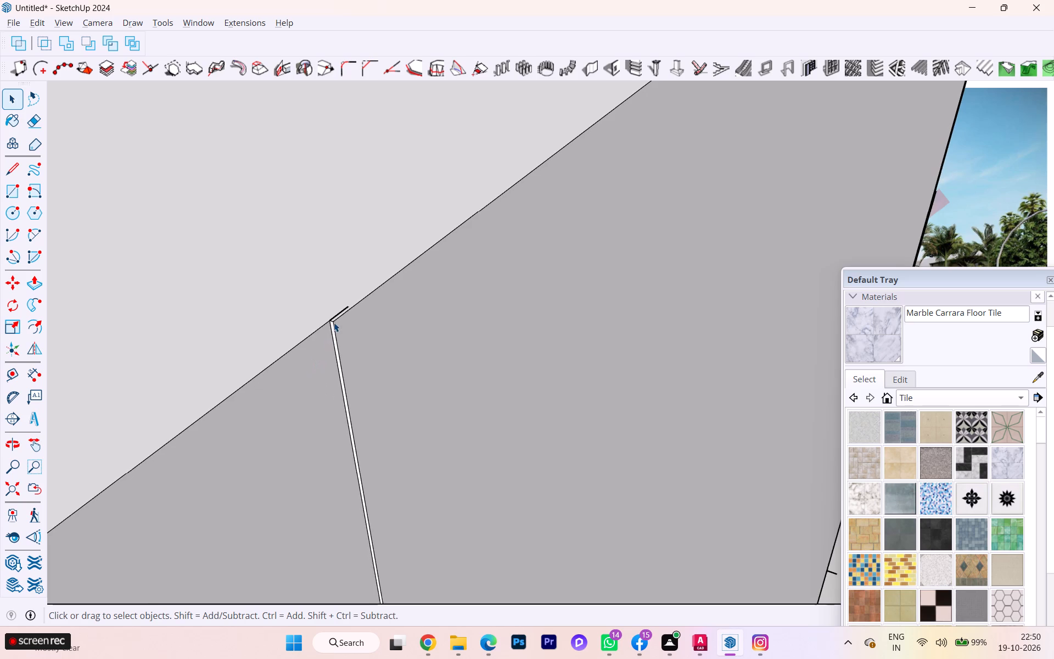
scroll(334, 322, "up", 7)
scroll(336, 321, "down", 1)
scroll(336, 321, "up", 3)
scroll(336, 321, "down", 3)
scroll(336, 321, "up", 4)
scroll(336, 321, "down", 1)
scroll(336, 321, "up", 2)
scroll(348, 328, "down", 1)
scroll(348, 328, "up", 2)
scroll(348, 328, "down", 1)
scroll(348, 328, "up", 2)
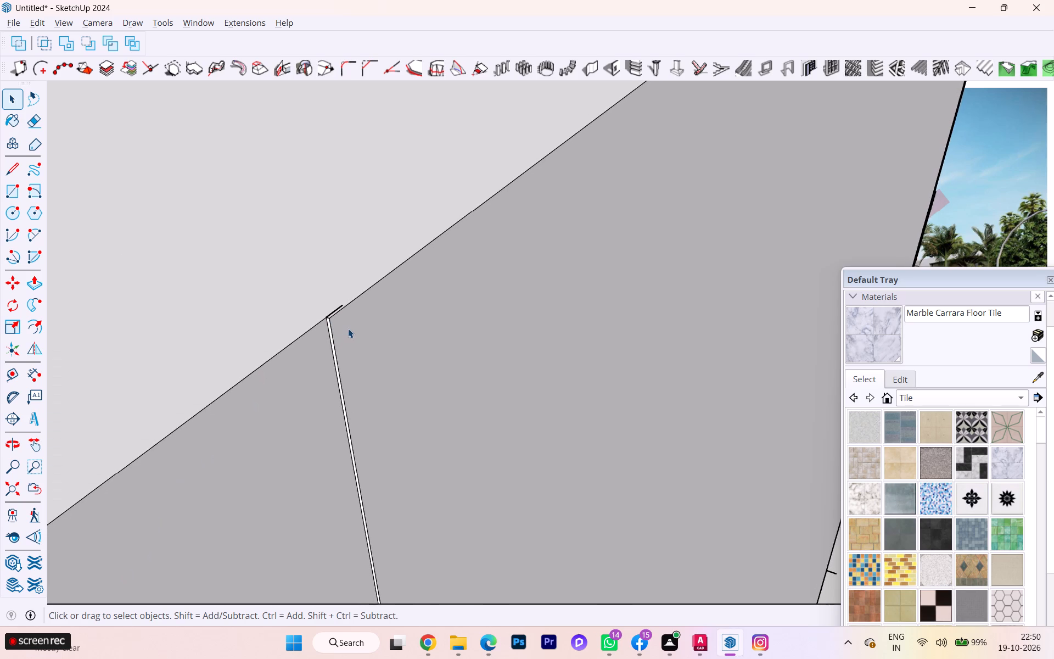
left_click(348, 328)
key("p")
left_click(348, 328)
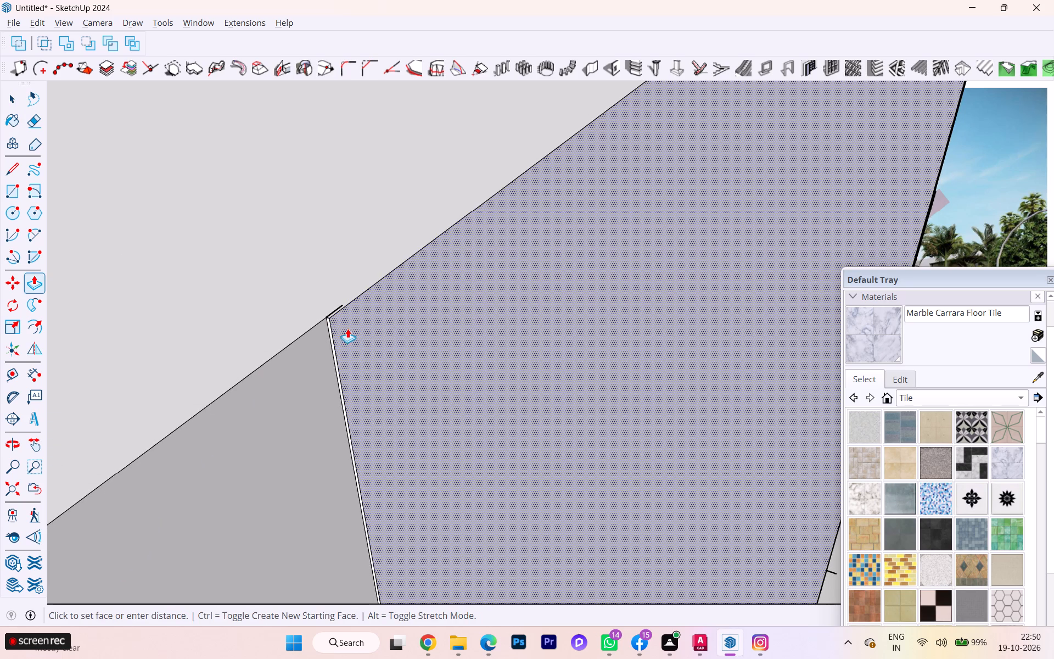
left_click(323, 319)
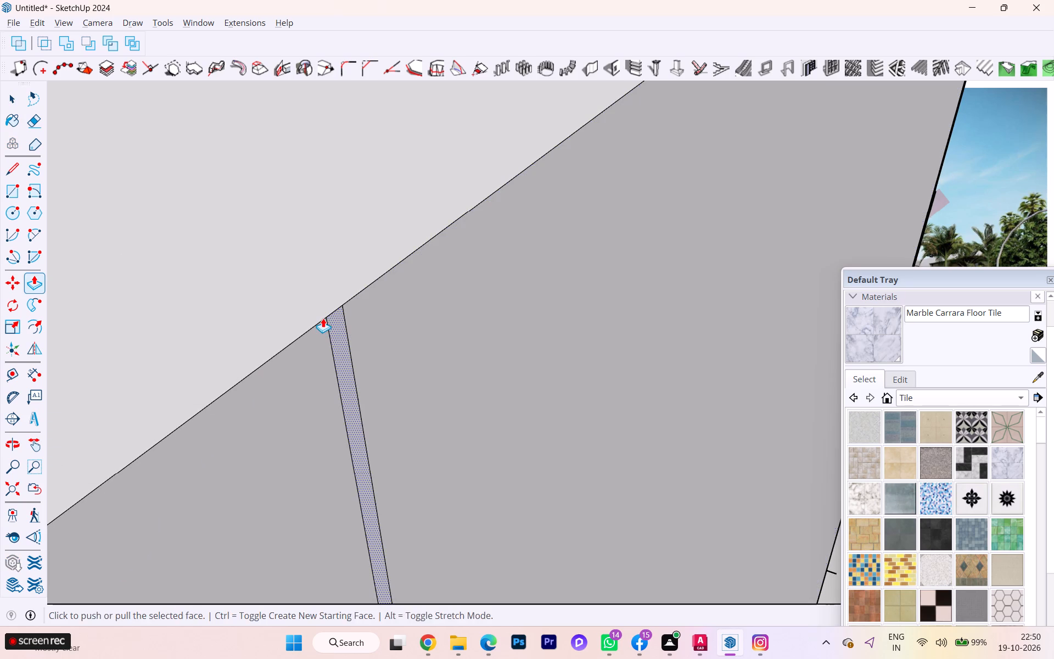
Erase the vertical seam lines near both ends of the outer wall's exterior face.
key("space")
scroll(512, 234, "down", 5)
scroll(458, 250, "down", 11)
scroll(456, 250, "up", 2)
scroll(456, 250, "down", 1)
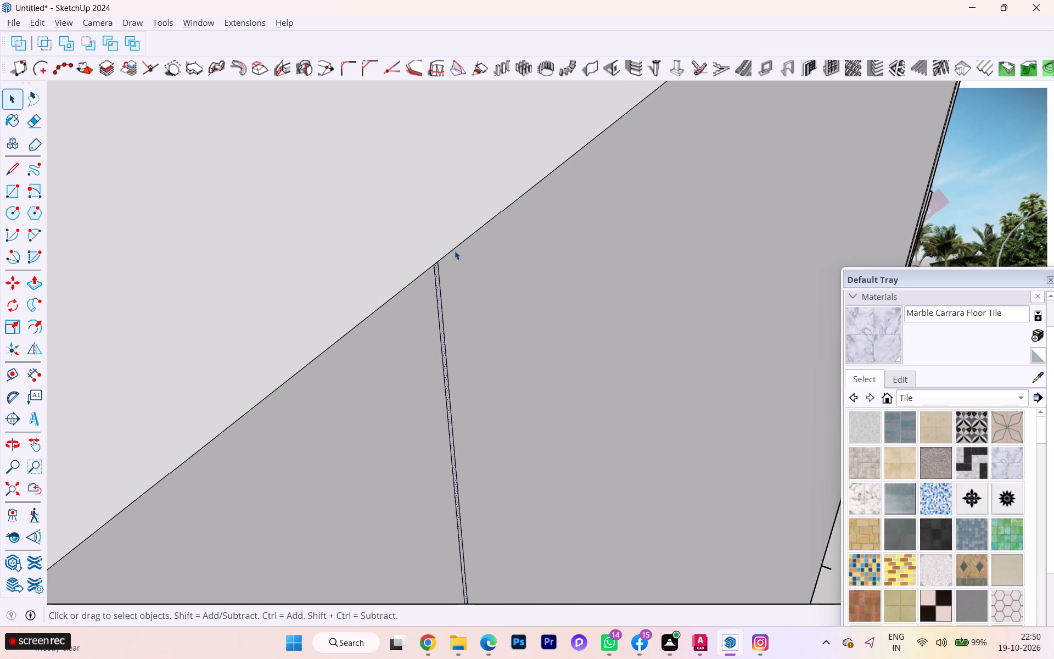
scroll(455, 250, "down", 8)
scroll(337, 266, "up", 1)
scroll(337, 266, "down", 3)
scroll(411, 269, "up", 2)
scroll(411, 269, "down", 1)
scroll(412, 271, "up", 1)
scroll(414, 273, "down", 3)
scroll(439, 306, "up", 1)
scroll(439, 306, "down", 2)
scroll(439, 309, "up", 6)
scroll(439, 309, "down", 2)
scroll(431, 311, "up", 1)
scroll(425, 303, "down", 11)
scroll(425, 303, "up", 1)
scroll(425, 303, "down", 5)
scroll(419, 300, "up", 2)
scroll(419, 300, "down", 3)
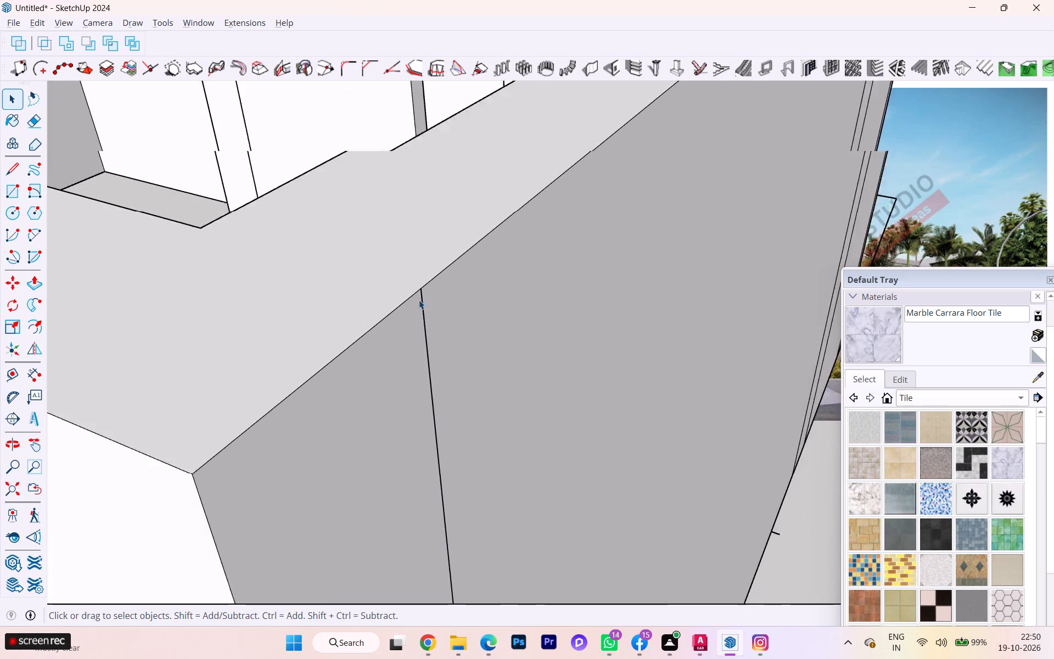
scroll(419, 300, "down", 2)
scroll(643, 272, "down", 6)
scroll(675, 281, "up", 1)
scroll(670, 286, "down", 1)
middle_click_drag(669, 286, 473, 307)
scroll(441, 305, "down", 5)
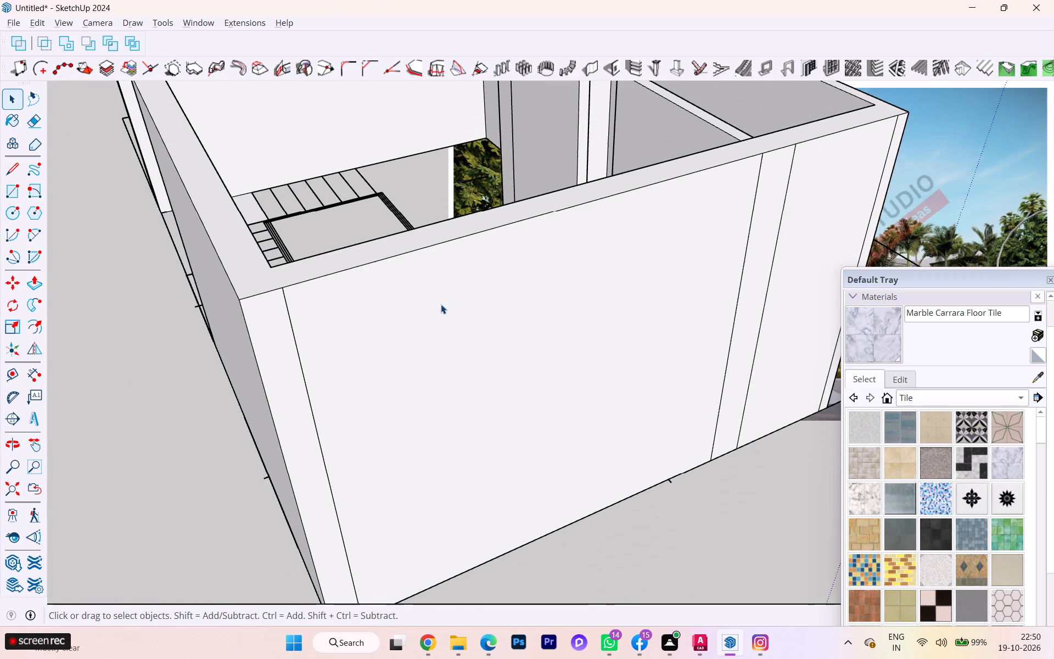
scroll(449, 295, "down", 2)
key("e")
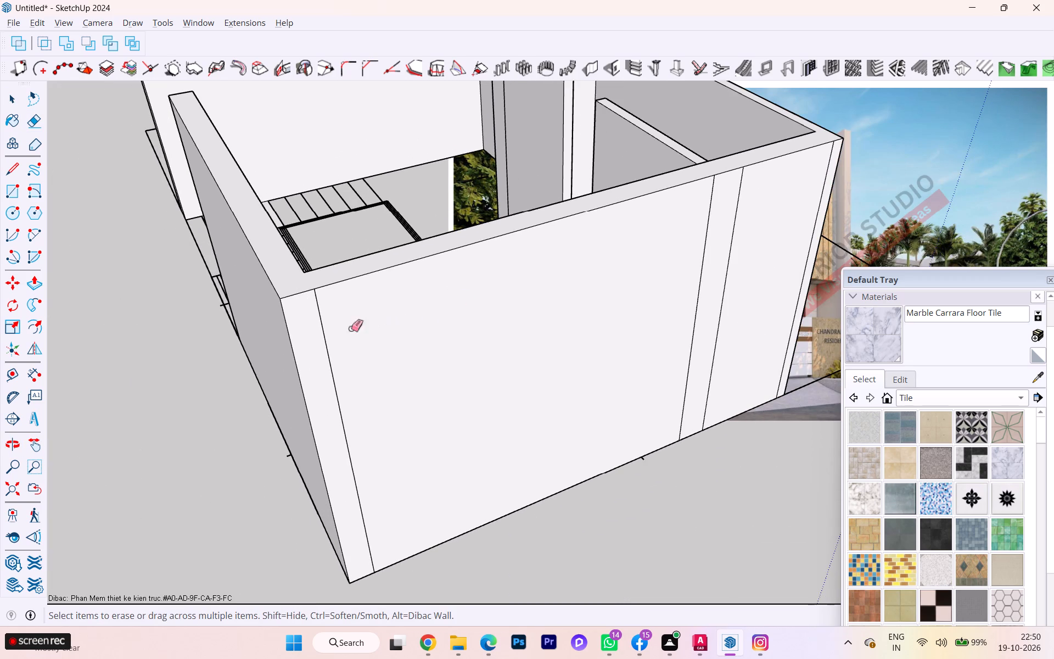
left_click_drag(318, 335, 329, 328)
left_click_drag(745, 266, 699, 284)
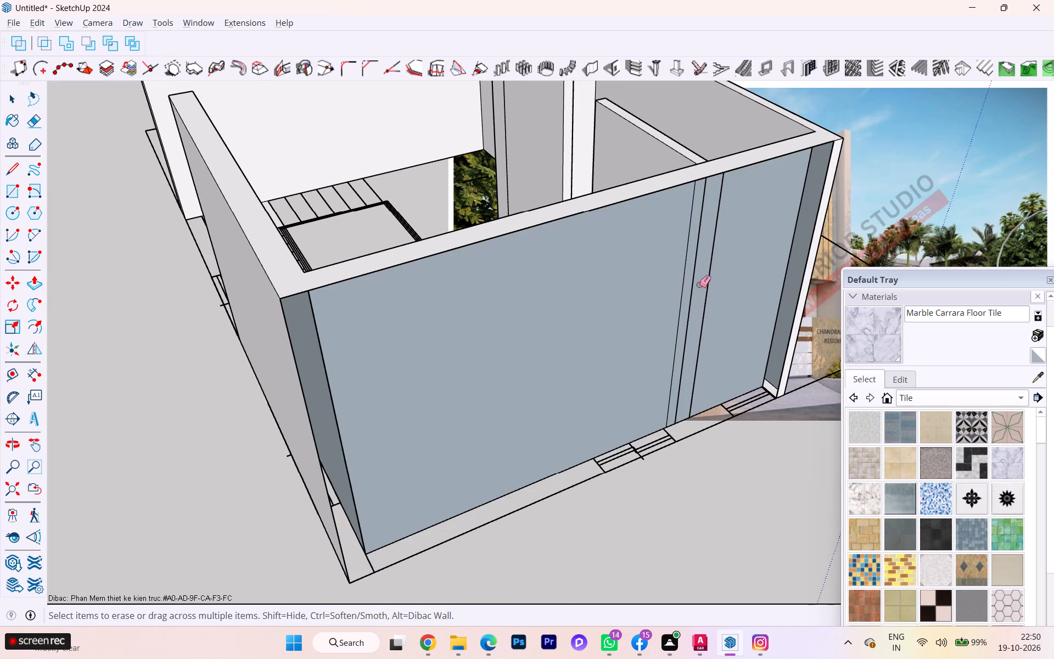
Undo the last erasures on the outer wall's exterior face and erase only the vertical seam beside its far corner.
key("ctrl+z")
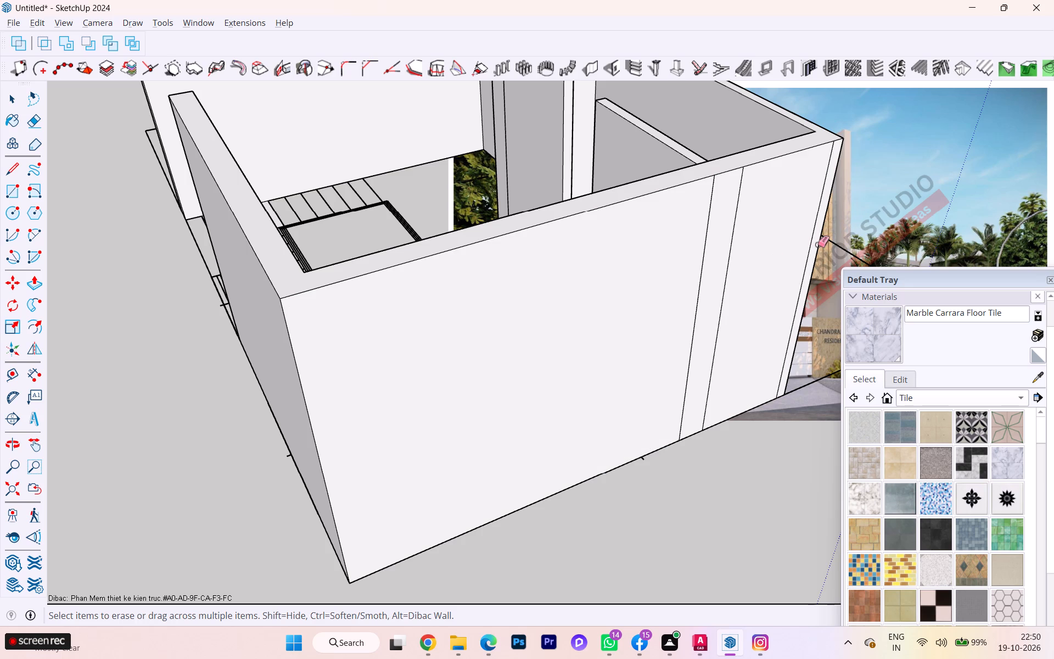
left_click_drag(817, 244, 805, 247)
key("ctrl+z")
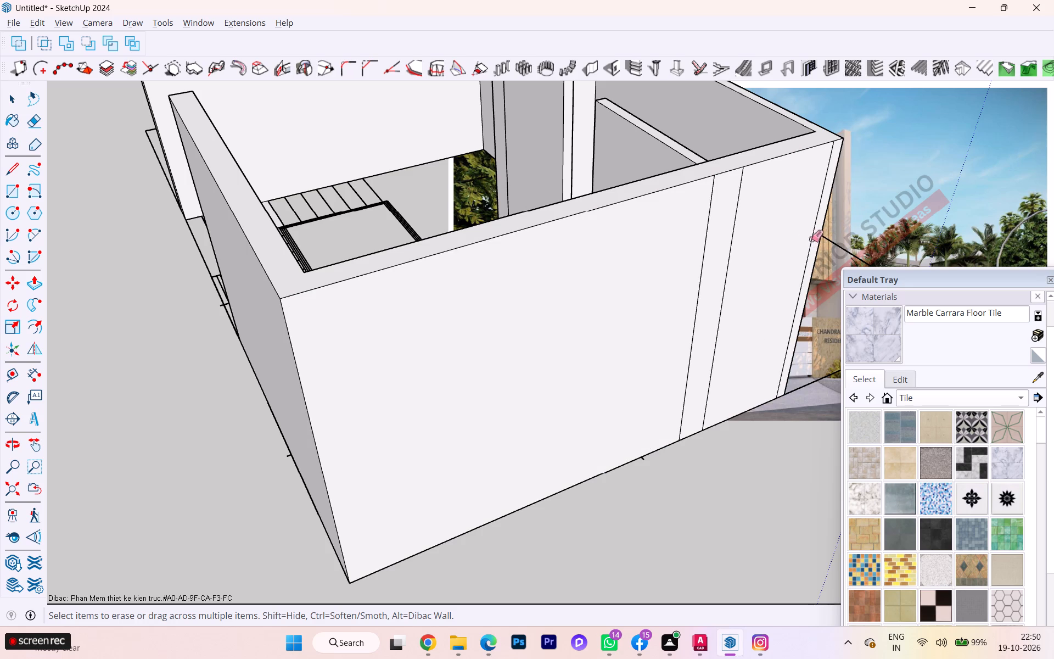
left_click(812, 232)
scroll(350, 295, "down", 1)
middle_click(349, 295)
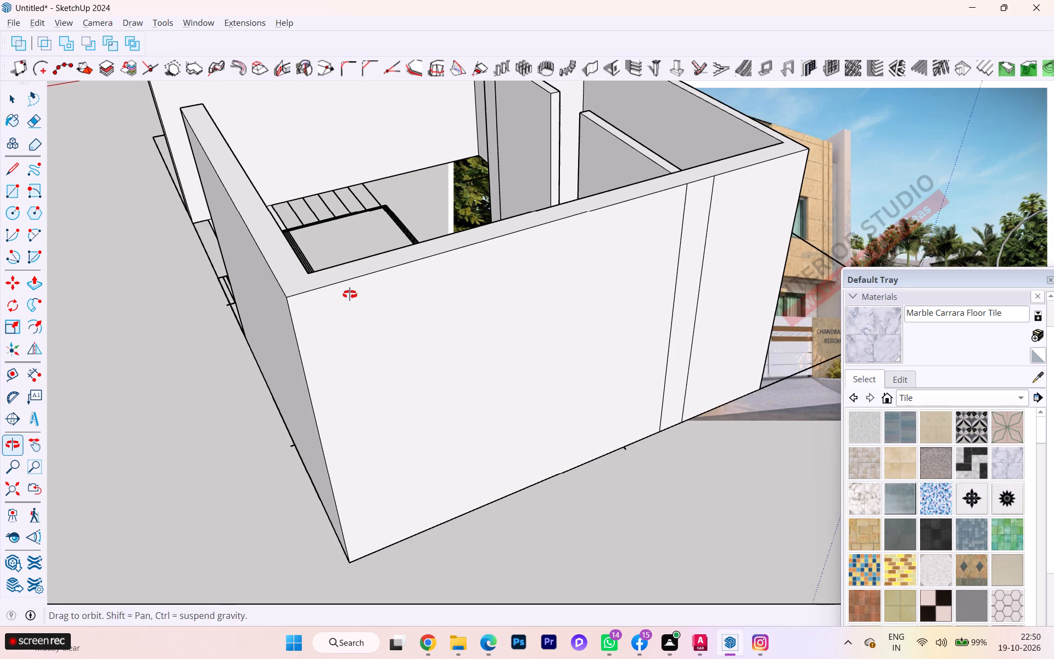
Draw a rectangle on the building's underside between the outer wall's bottom corner and its opposite end.
key("space")
scroll(655, 262, "up", 3)
left_click(688, 240)
middle_click_drag(667, 245, 626, 104)
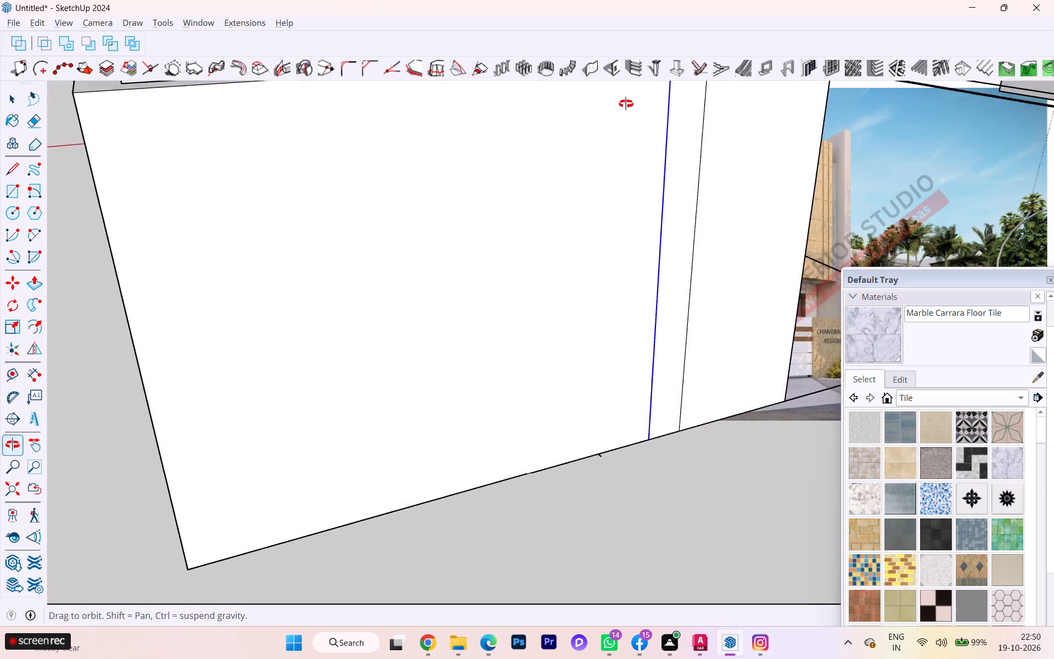
middle_click_drag(626, 104, 592, 9)
scroll(481, 252, "down", 1)
middle_click_drag(484, 270, 487, 152)
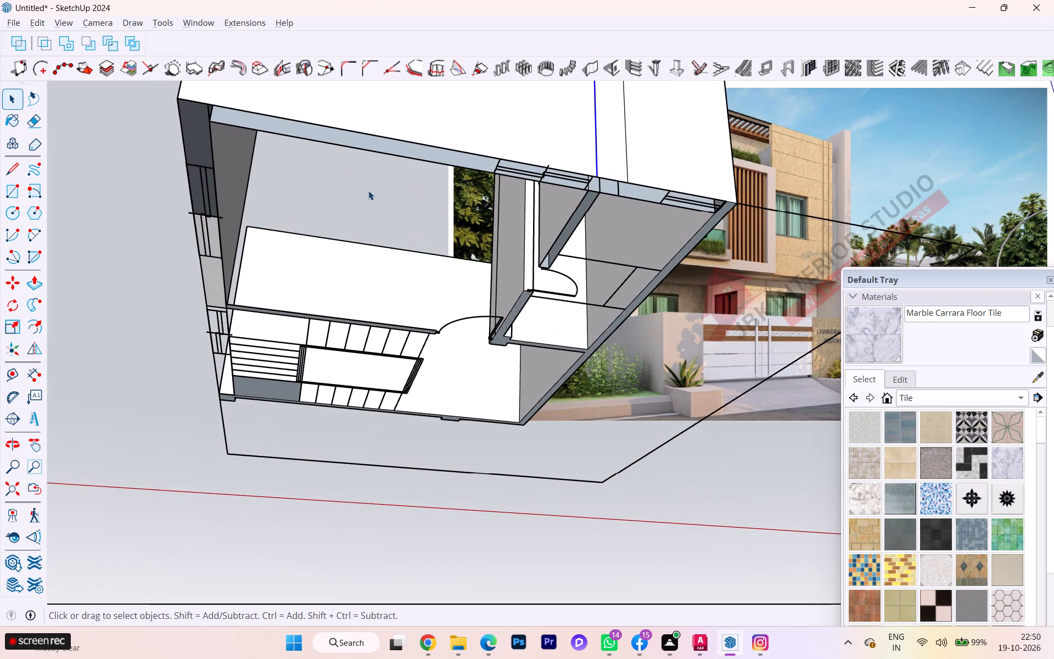
scroll(301, 187, "down", 2)
scroll(241, 170, "up", 2)
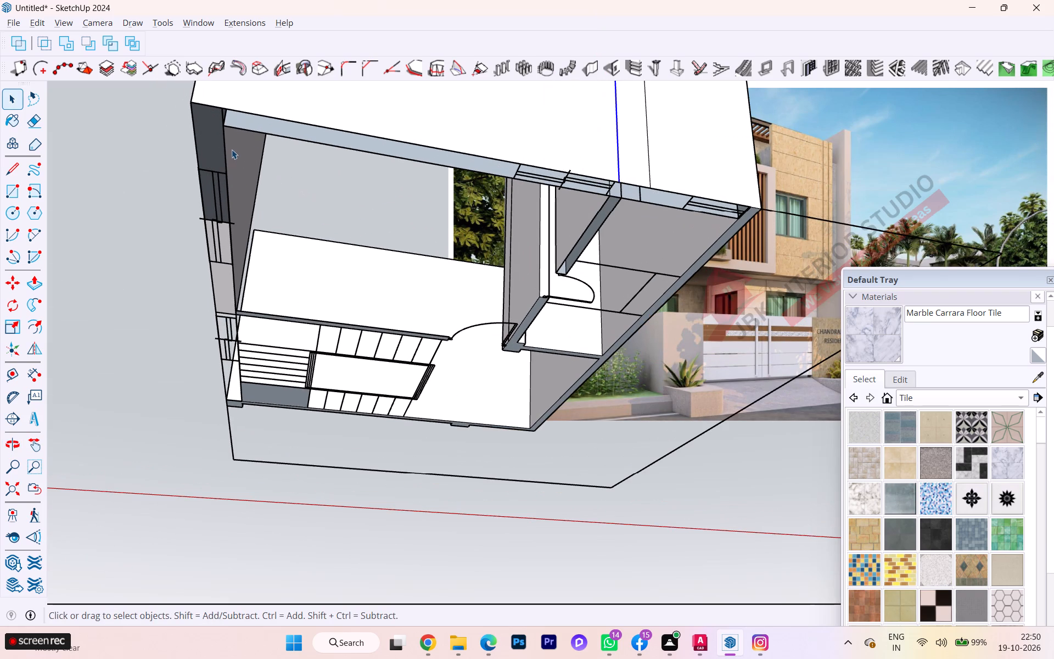
key("r")
scroll(231, 174, "down", 2)
middle_click_drag(278, 250, 317, 161)
scroll(278, 250, "down", 1)
scroll(305, 186, "down", 7)
scroll(285, 125, "up", 7)
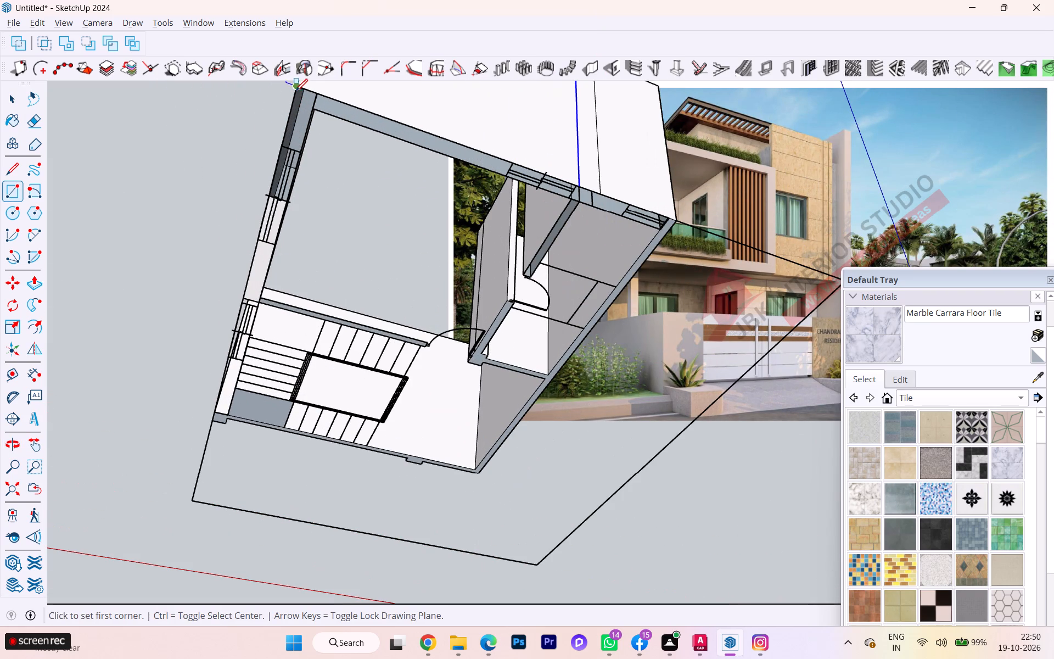
left_click(296, 90)
scroll(664, 216, "up", 4)
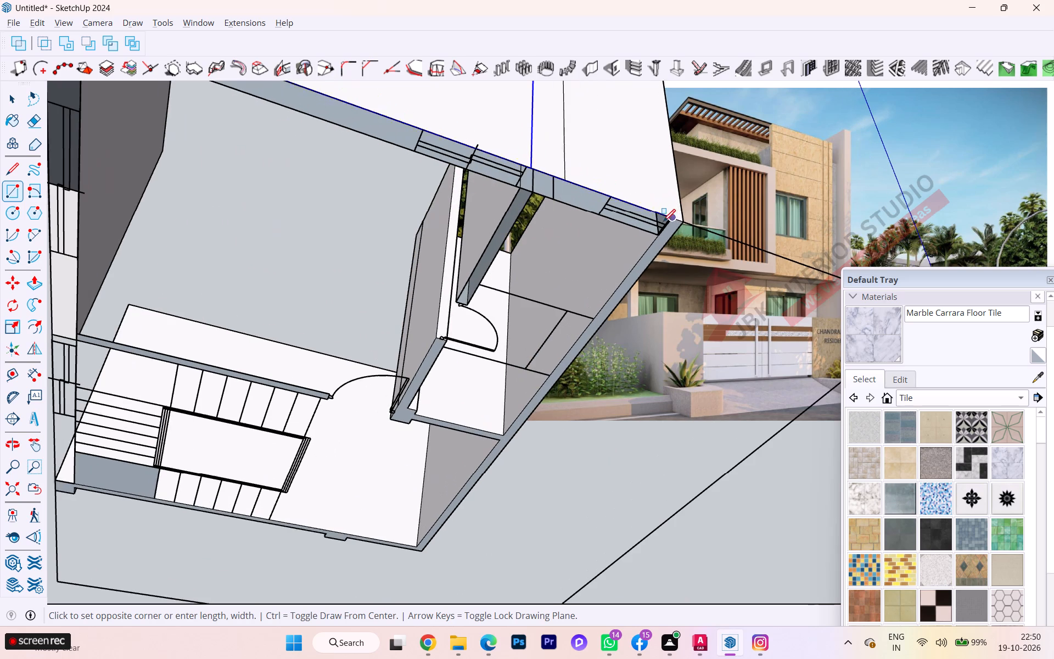
left_click(663, 234)
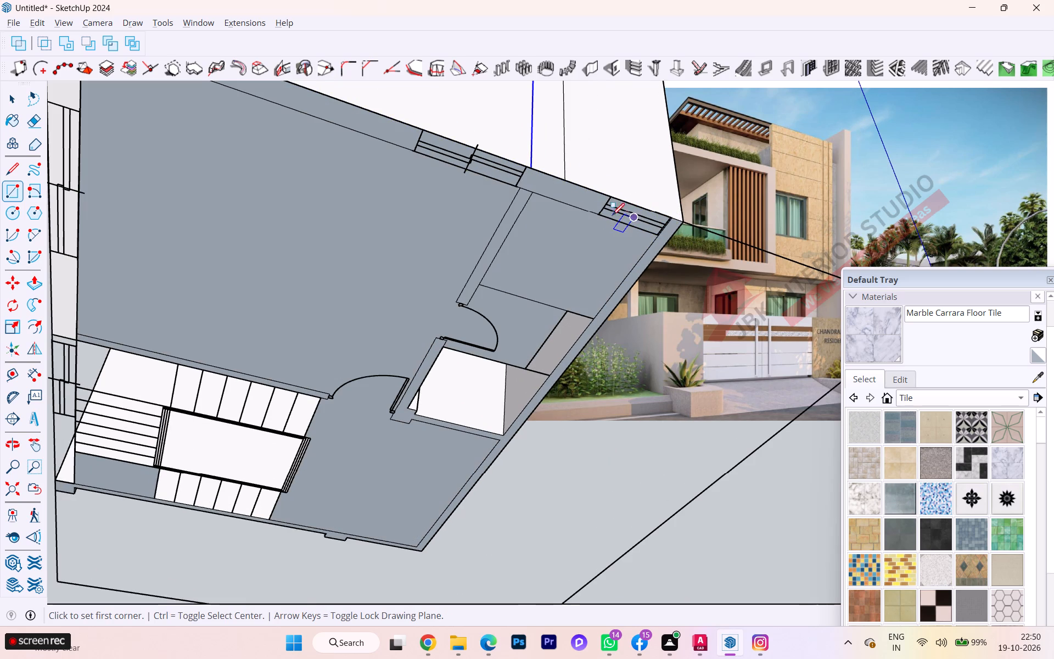
Delete the two underside faces that fill the large room area and the adjoining small corner room.
key("b")
key("b")
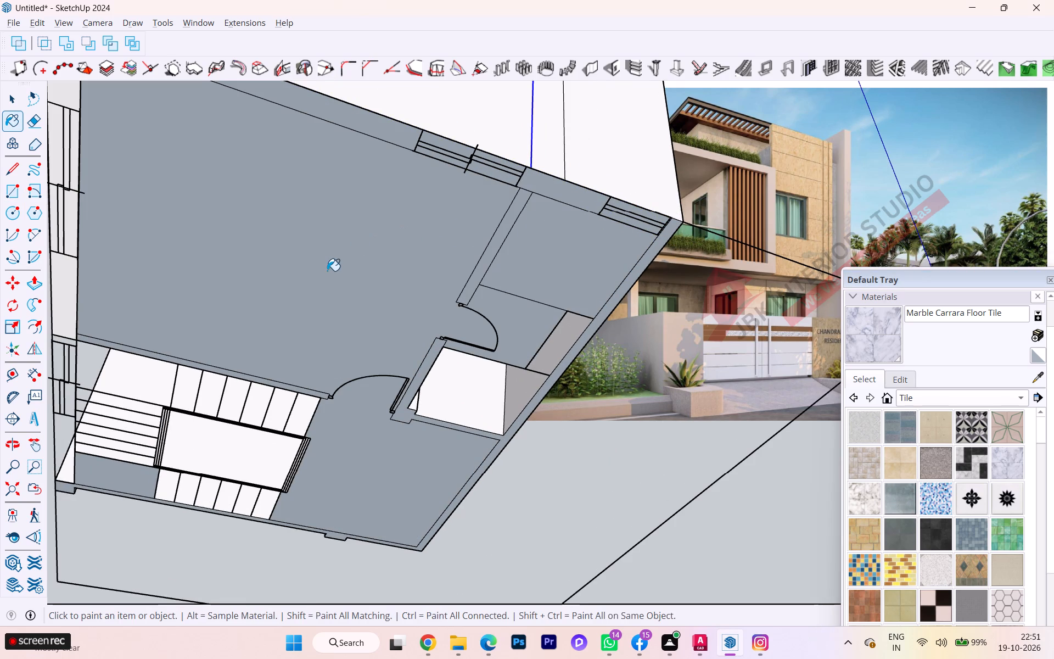
key("Escape")
left_click(7, 107)
left_click(290, 188)
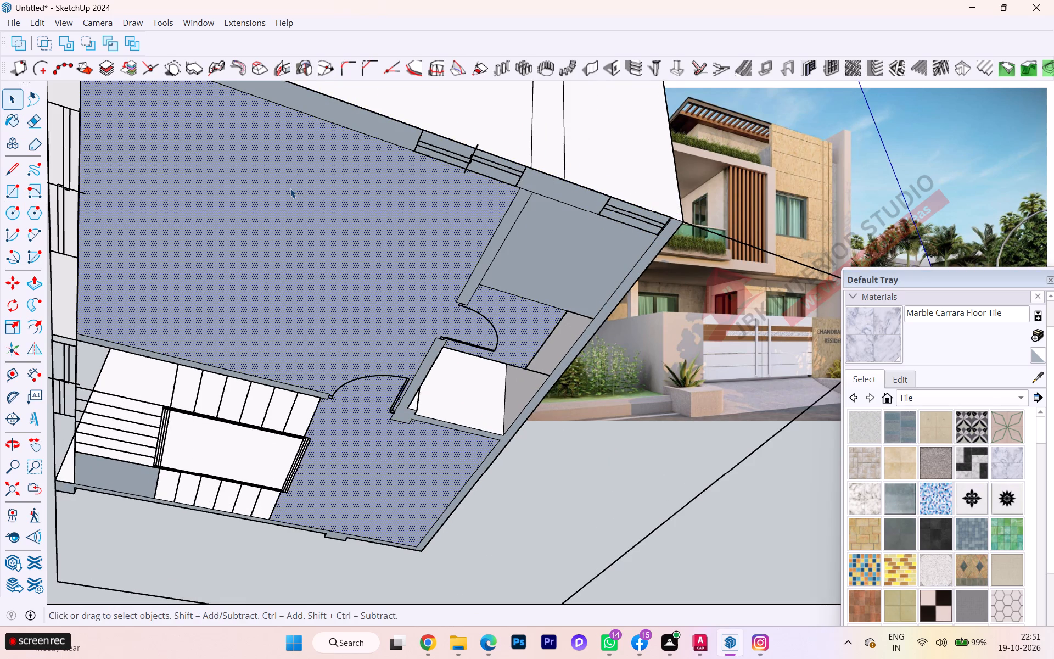
key("Delete")
left_click(542, 245)
key("Delete")
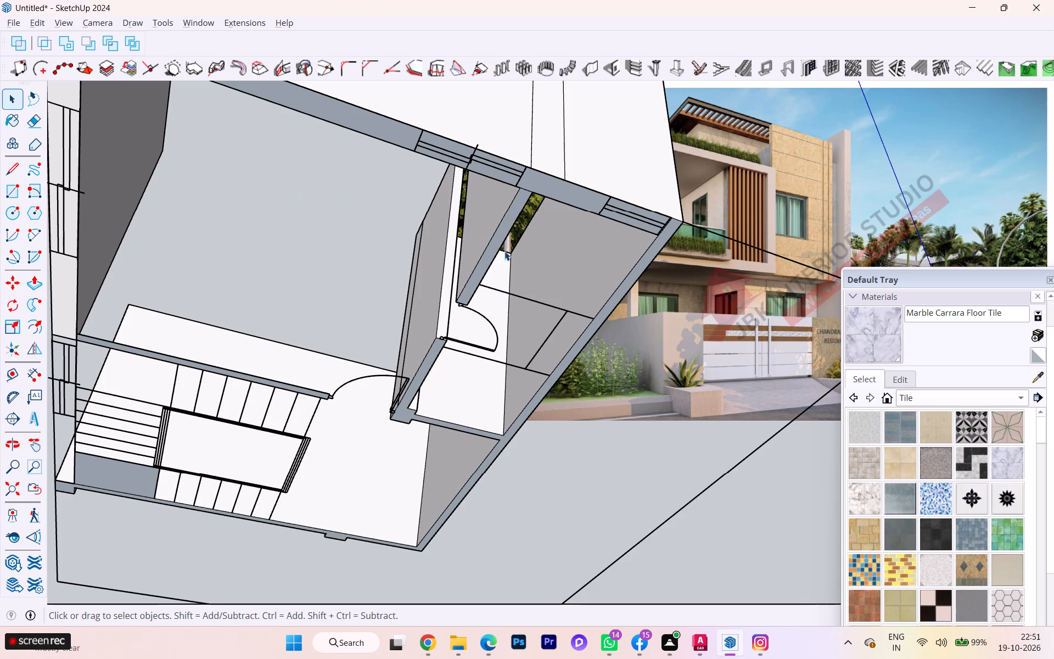
Delete the two long stray lines running just below the wall's bottom edge toward the outer corner.
middle_click_drag(446, 255, 408, 279)
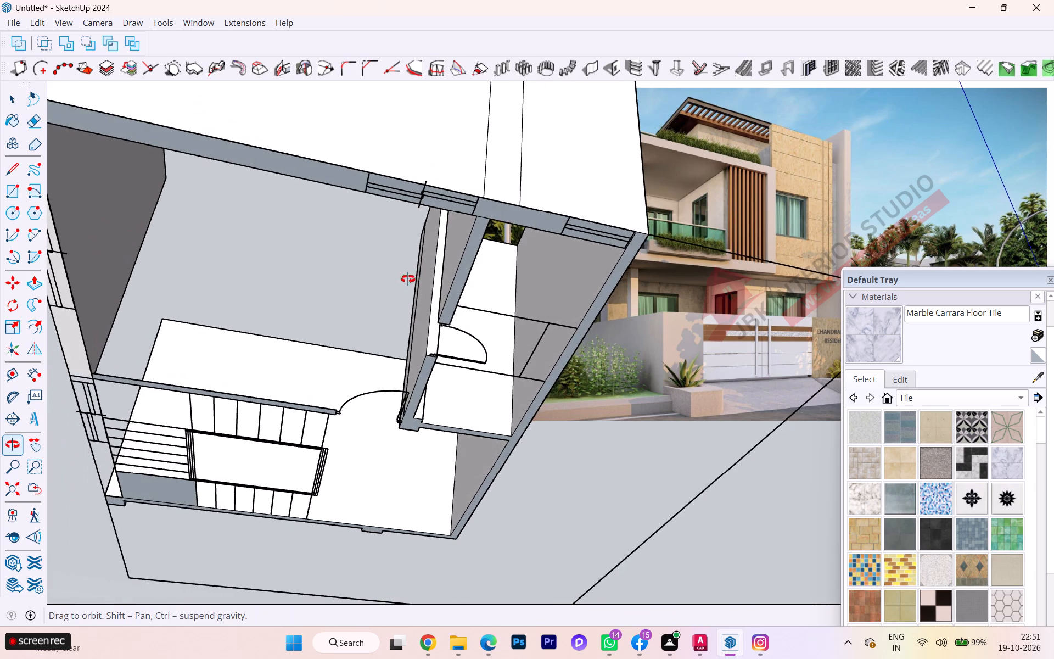
middle_click_drag(408, 279, 360, 109)
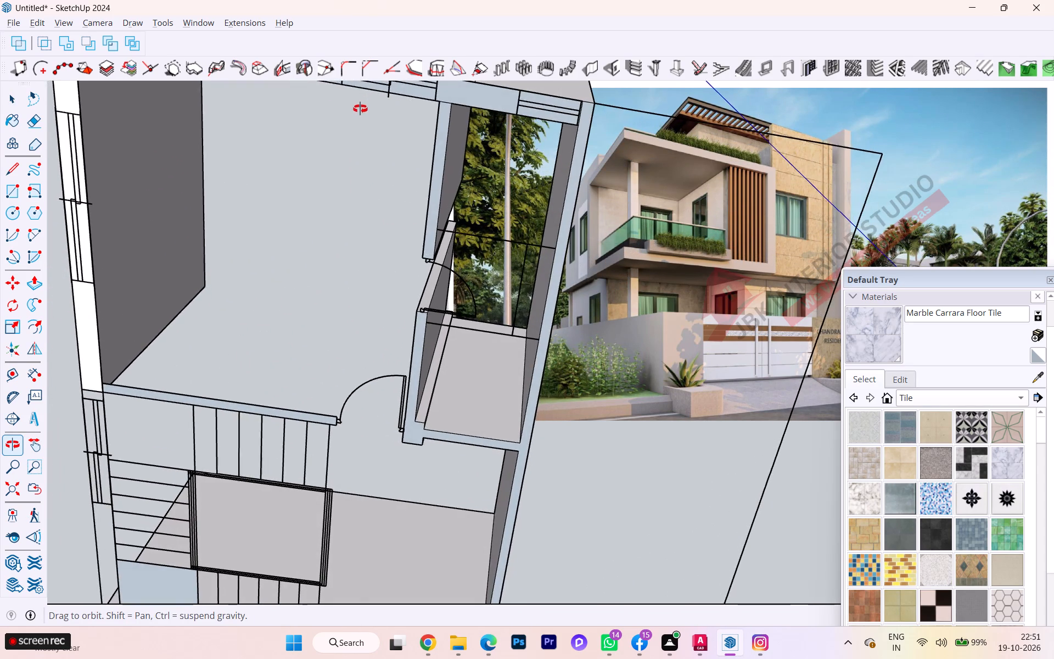
middle_click_drag(360, 109, 520, 274)
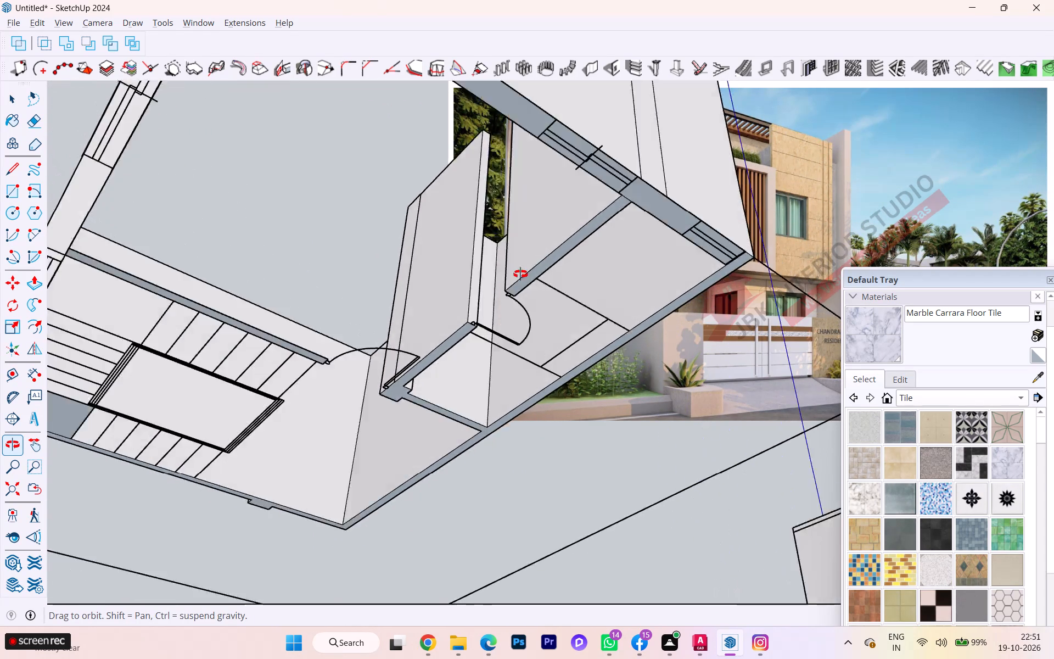
middle_click_drag(520, 274, 493, 359)
scroll(334, 239, "down", 1)
scroll(189, 205, "up", 1)
scroll(188, 205, "down", 1)
scroll(175, 204, "up", 3)
scroll(105, 173, "down", 2)
scroll(104, 173, "up", 2)
scroll(104, 172, "down", 1)
scroll(103, 172, "up", 2)
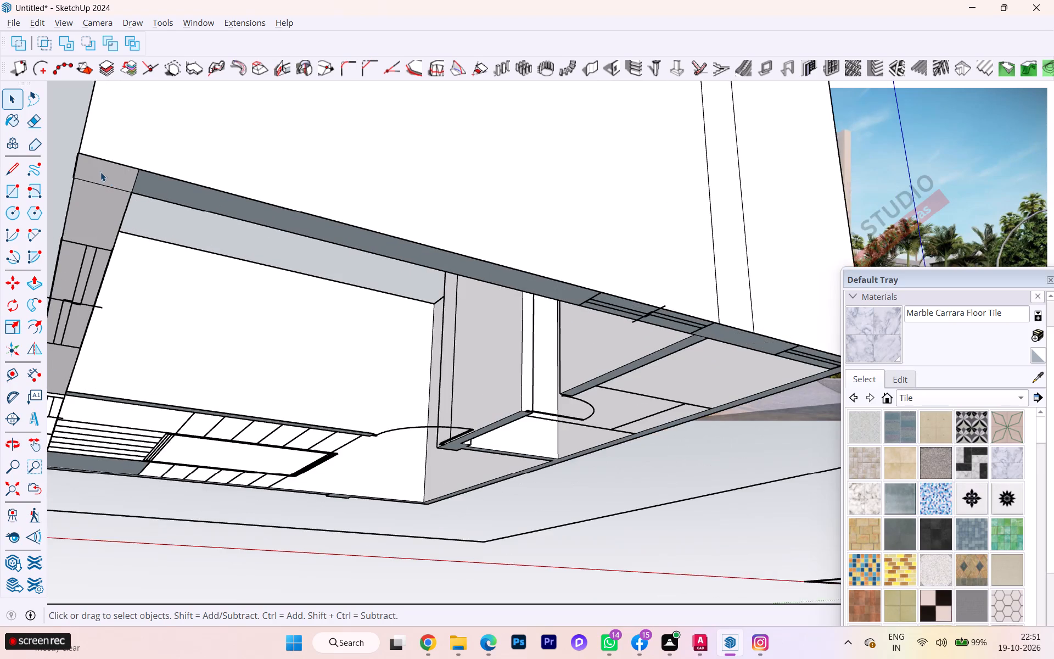
middle_click_drag(102, 172, 291, 249)
scroll(290, 215, "up", 6)
middle_click_drag(322, 190, 320, 212)
scroll(322, 190, "down", 1)
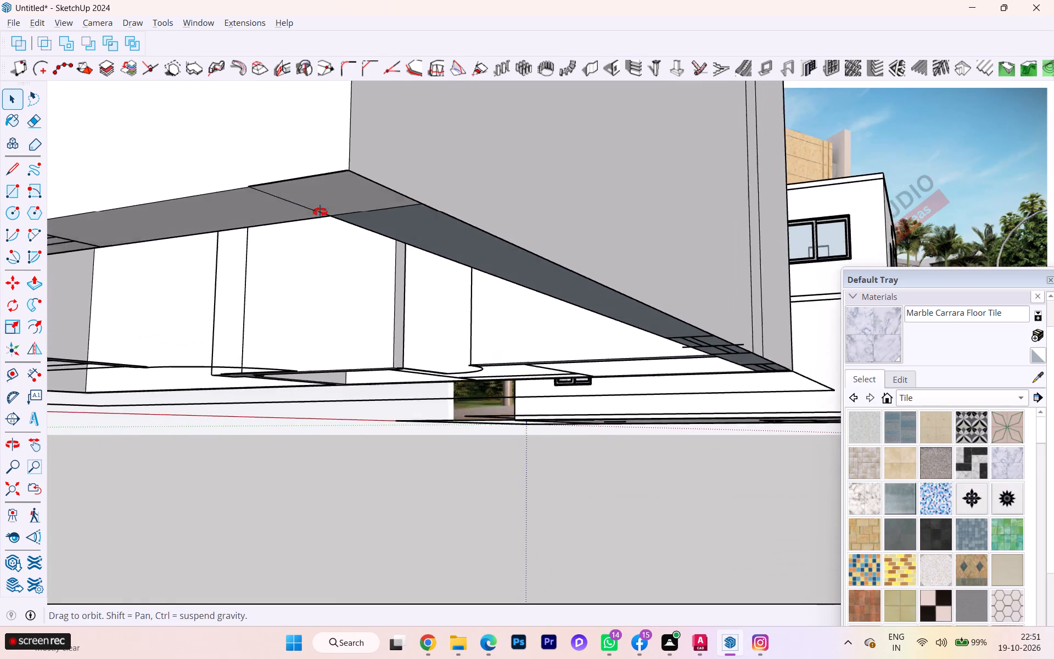
scroll(320, 212, "down", 1)
middle_click_drag(320, 212, 290, 372)
scroll(291, 366, "down", 1)
scroll(279, 249, "down", 1)
scroll(279, 249, "up", 1)
scroll(279, 249, "down", 1)
scroll(279, 249, "up", 10)
middle_click_drag(294, 226, 299, 247)
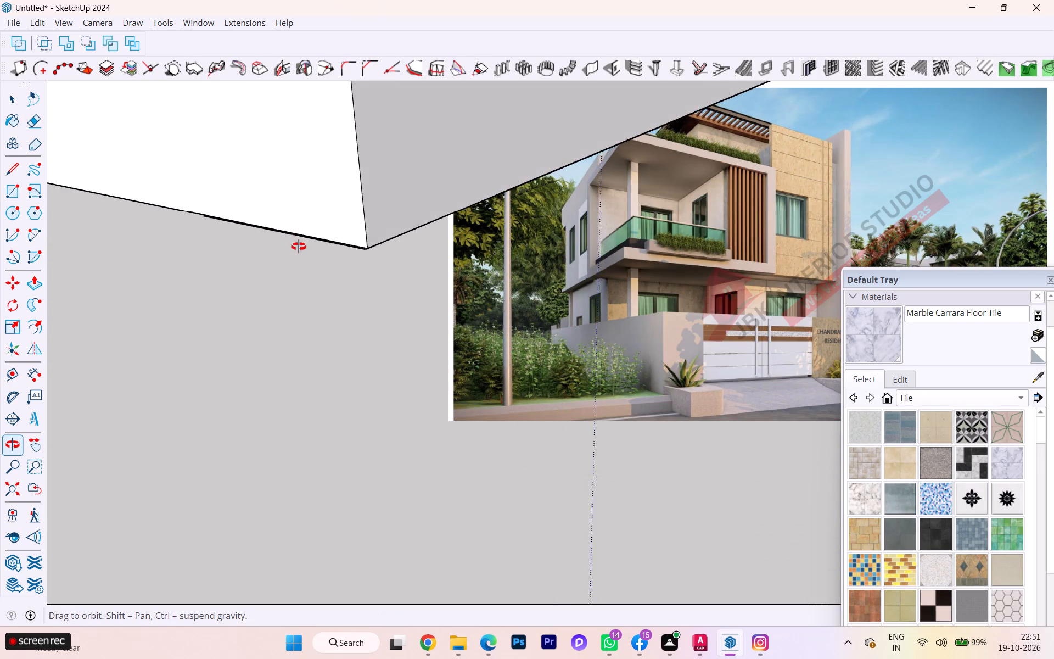
middle_click_drag(299, 247, 263, 367)
scroll(294, 297, "up", 3)
scroll(298, 293, "down", 1)
scroll(298, 293, "up", 4)
left_click(358, 301)
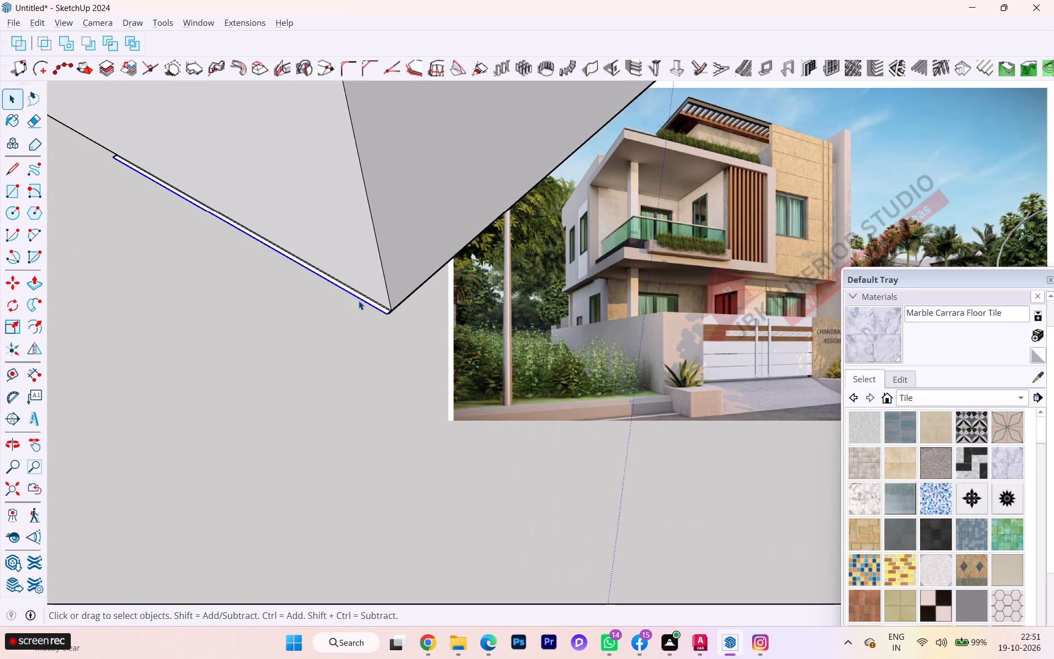
key("Delete")
scroll(359, 294, "up", 11)
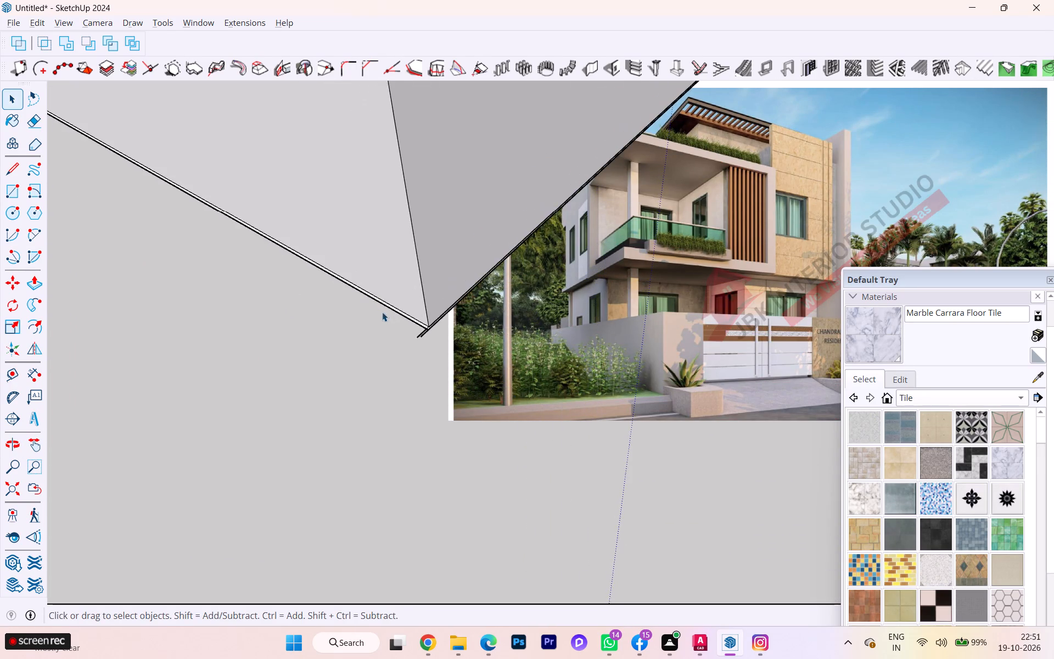
scroll(401, 316, "down", 3)
scroll(402, 316, "up", 4)
left_click(418, 325)
key("Delete")
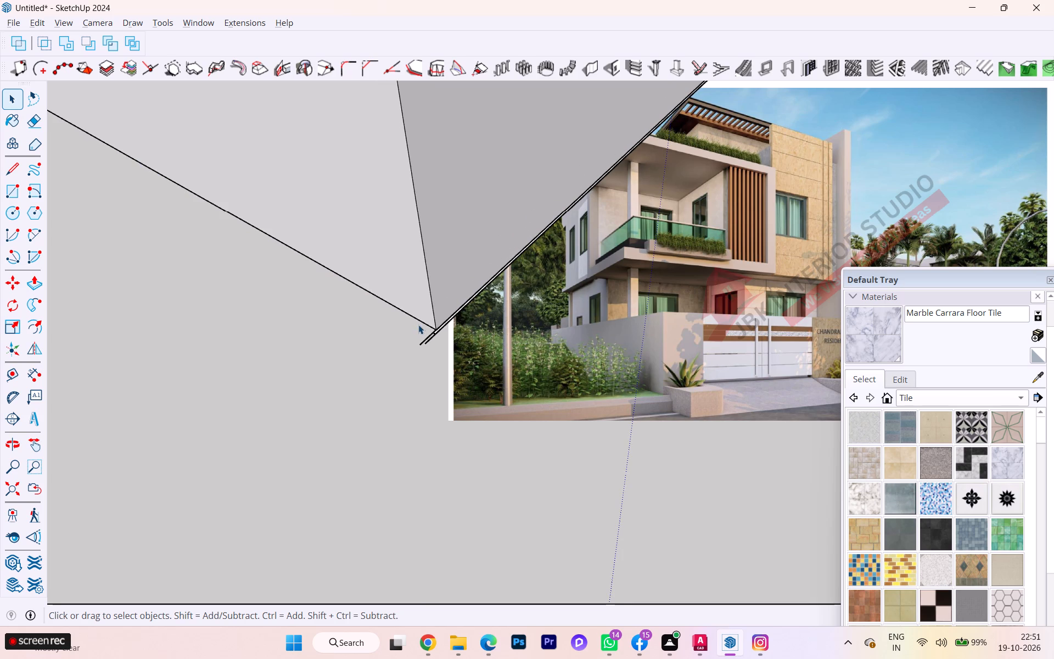
Delete the remaining stray lines that protrude past the walls' meeting point at the bottom outer corner.
left_click(433, 338)
key("Delete")
key("Delete")
left_click(429, 335)
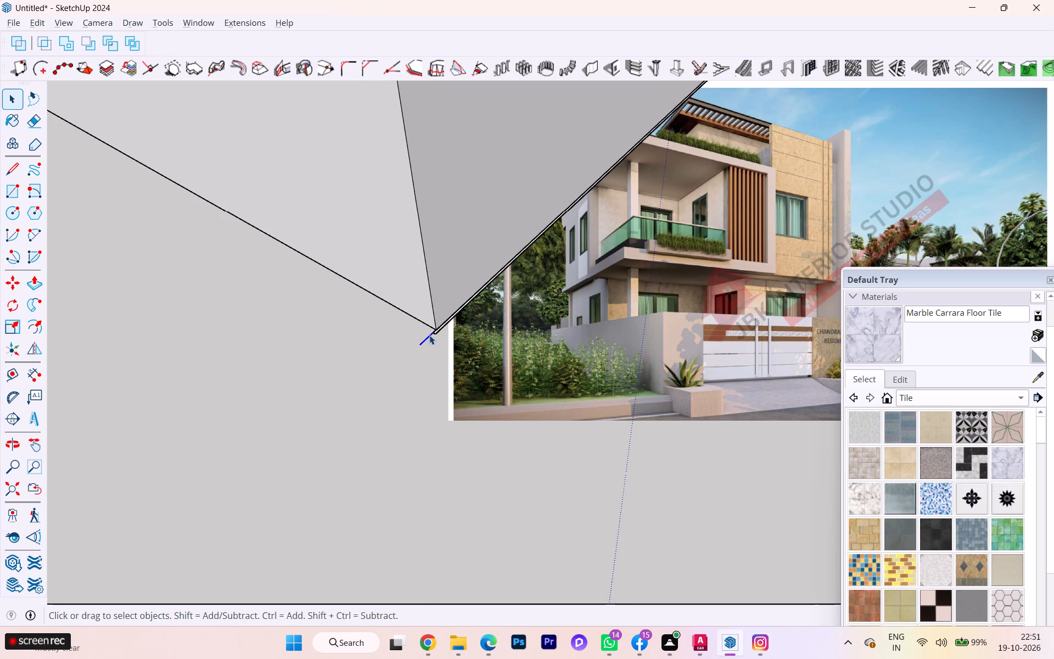
key("Delete")
left_click(439, 331)
key("Delete")
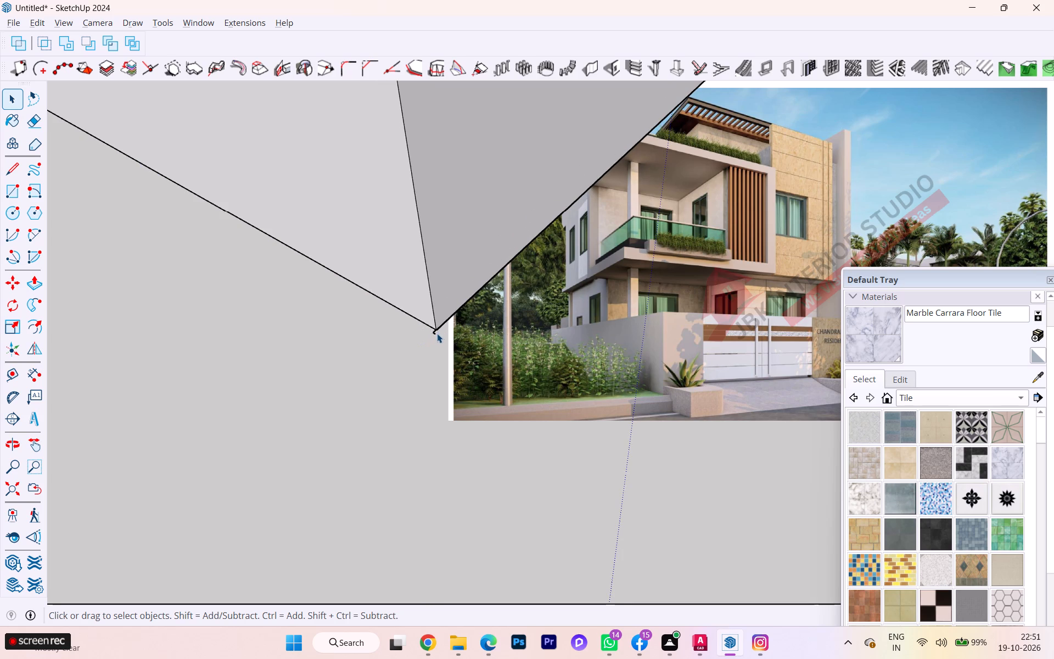
left_click(436, 334)
key("Delete")
scroll(454, 322, "up", 5)
scroll(433, 332, "down", 1)
scroll(433, 332, "up", 1)
scroll(433, 332, "down", 5)
scroll(433, 332, "up", 2)
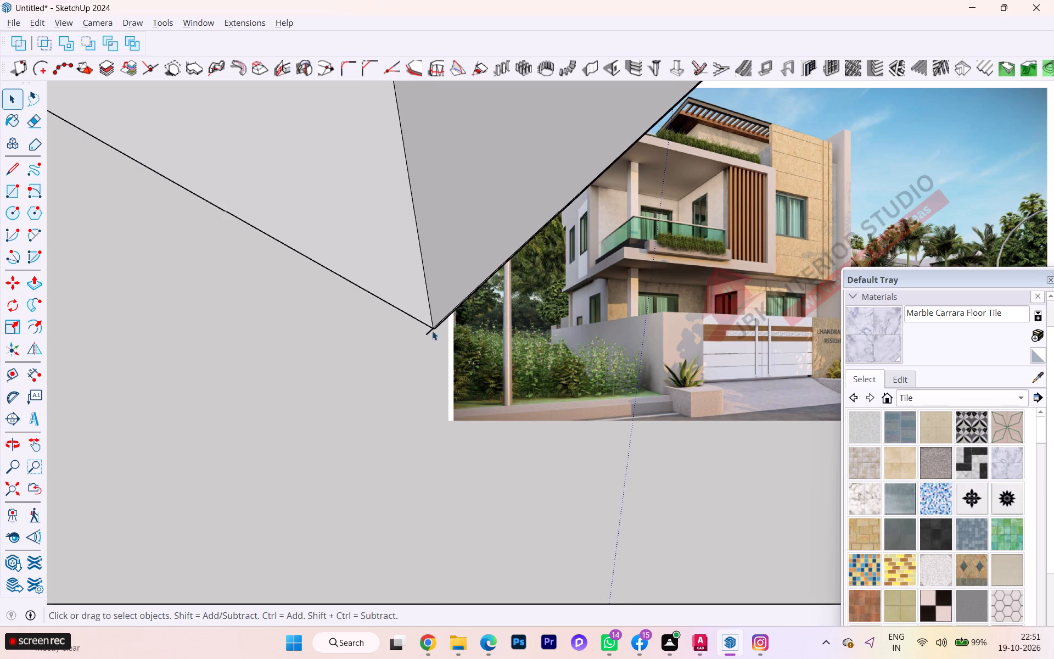
scroll(432, 331, "up", 2)
scroll(428, 324, "down", 4)
scroll(428, 324, "up", 4)
scroll(437, 339, "down", 1)
scroll(437, 339, "up", 1)
scroll(437, 339, "down", 2)
scroll(437, 339, "up", 2)
left_click(428, 336)
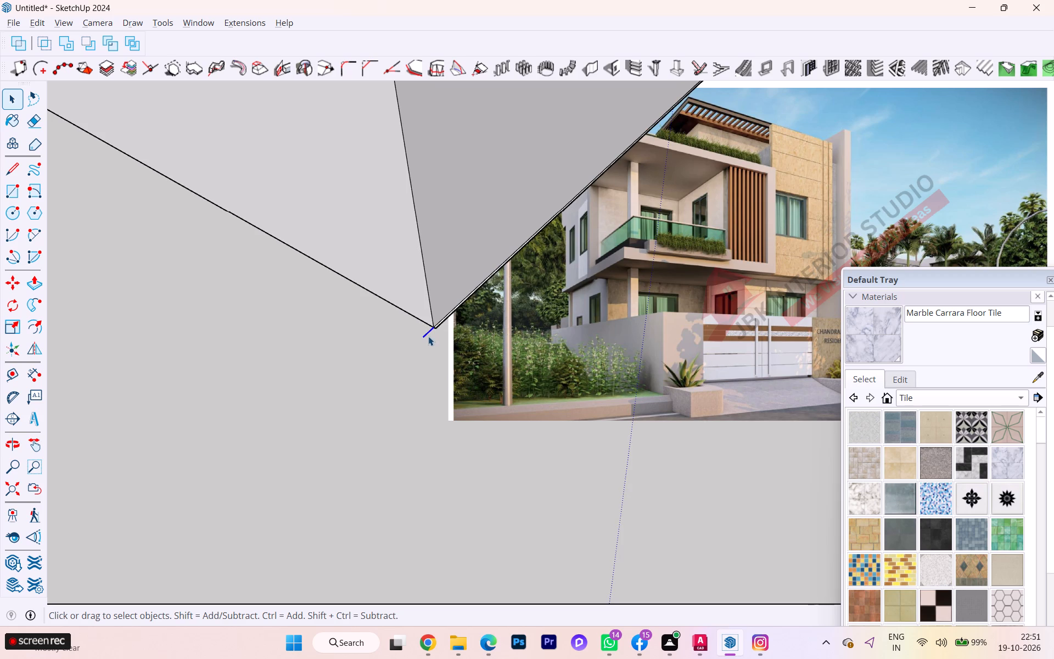
key("Delete")
Examine the bottom outer corner up close for leftover stray lines along both wall edges.
scroll(444, 320, "up", 5)
scroll(444, 320, "down", 1)
scroll(444, 320, "up", 5)
scroll(445, 320, "down", 1)
scroll(446, 320, "up", 11)
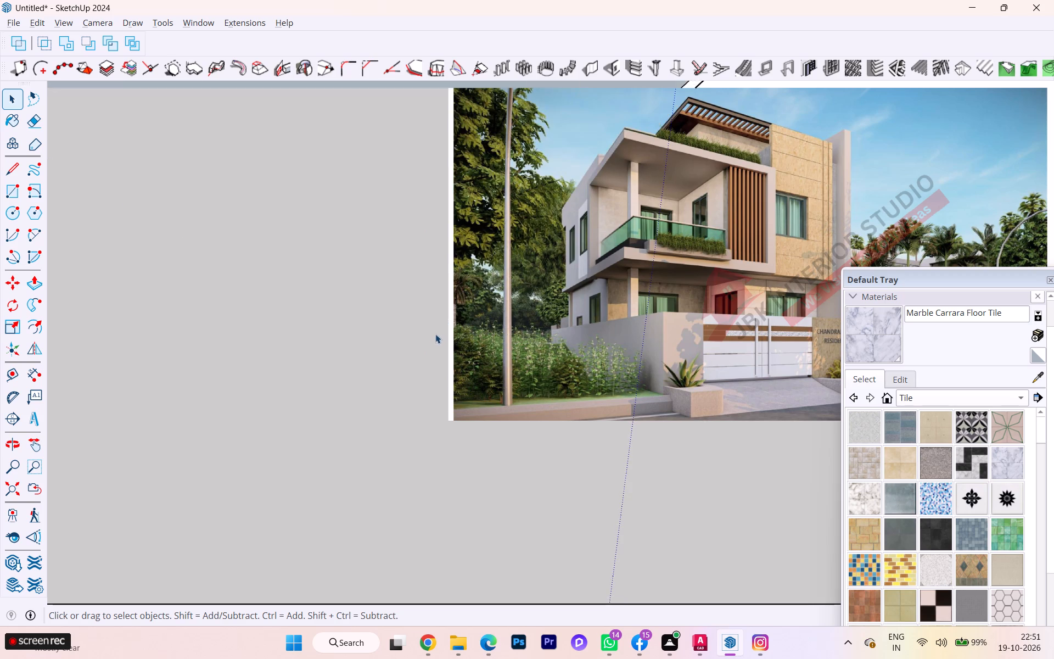
scroll(435, 334, "up", 3)
scroll(410, 344, "down", 4)
scroll(394, 342, "up", 1)
scroll(392, 342, "down", 1)
scroll(295, 299, "down", 2)
scroll(294, 299, "up", 6)
scroll(294, 299, "down", 8)
scroll(269, 301, "up", 1)
scroll(269, 301, "down", 5)
scroll(270, 300, "up", 4)
scroll(270, 300, "down", 5)
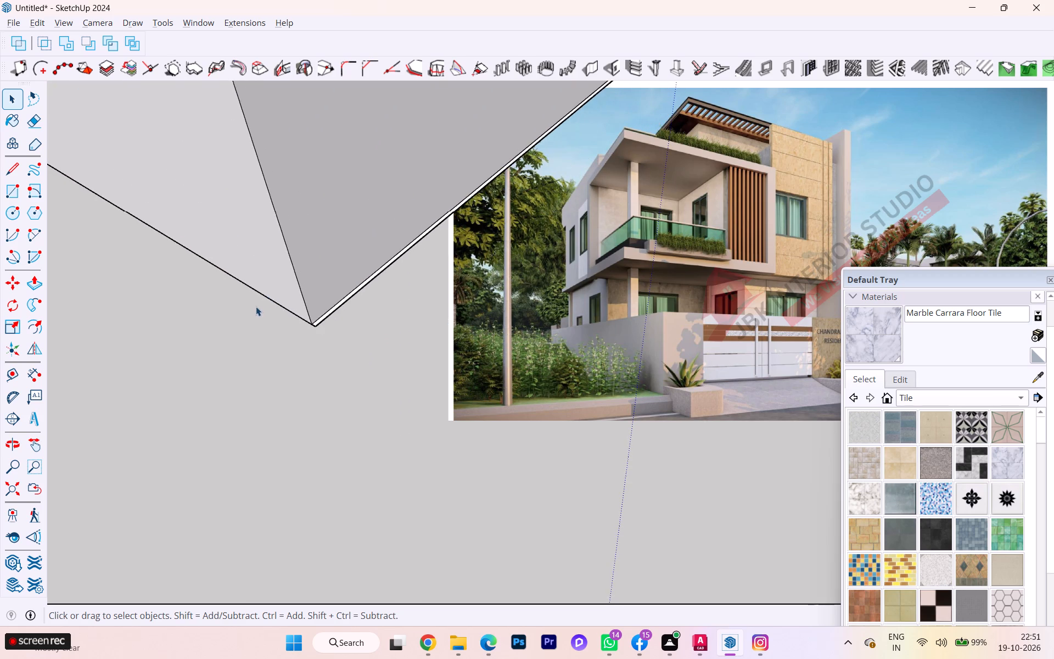
scroll(256, 306, "down", 1)
scroll(256, 306, "up", 1)
scroll(256, 306, "down", 6)
key("space")
left_click(353, 350)
scroll(247, 292, "down", 16)
scroll(271, 294, "up", 1)
scroll(271, 294, "down", 9)
scroll(300, 321, "up", 2)
scroll(311, 338, "down", 1)
scroll(316, 344, "up", 2)
scroll(254, 386, "down", 3)
scroll(253, 387, "up", 3)
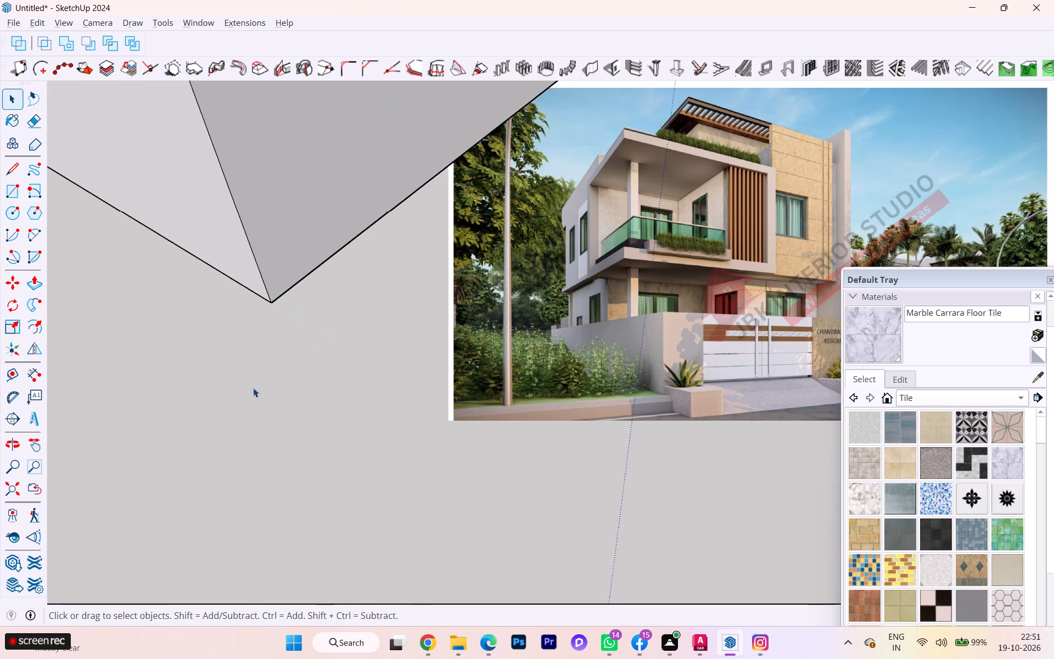
scroll(253, 388, "down", 6)
scroll(253, 388, "up", 3)
scroll(235, 373, "down", 2)
scroll(234, 373, "up", 1)
scroll(234, 373, "down", 4)
scroll(233, 376, "up", 3)
scroll(219, 395, "down", 3)
scroll(219, 395, "up", 1)
scroll(219, 395, "down", 2)
scroll(219, 395, "up", 1)
scroll(219, 397, "down", 3)
scroll(239, 400, "up", 1)
scroll(242, 403, "down", 3)
scroll(253, 410, "up", 2)
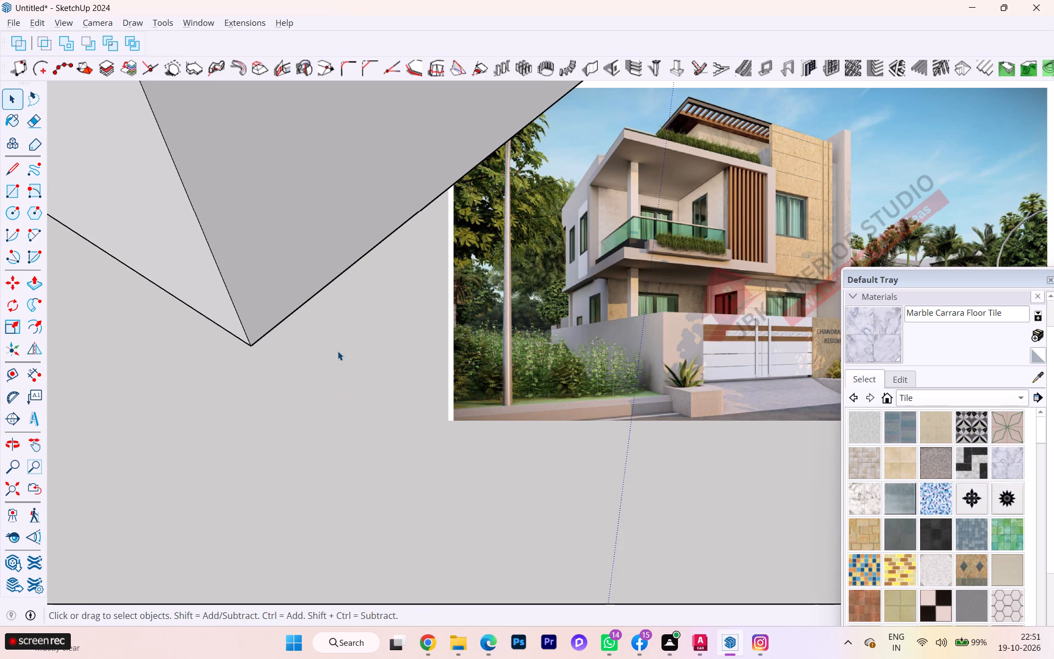
scroll(338, 351, "down", 19, "ctrl")
scroll(338, 351, "down", 6, "ctrl")
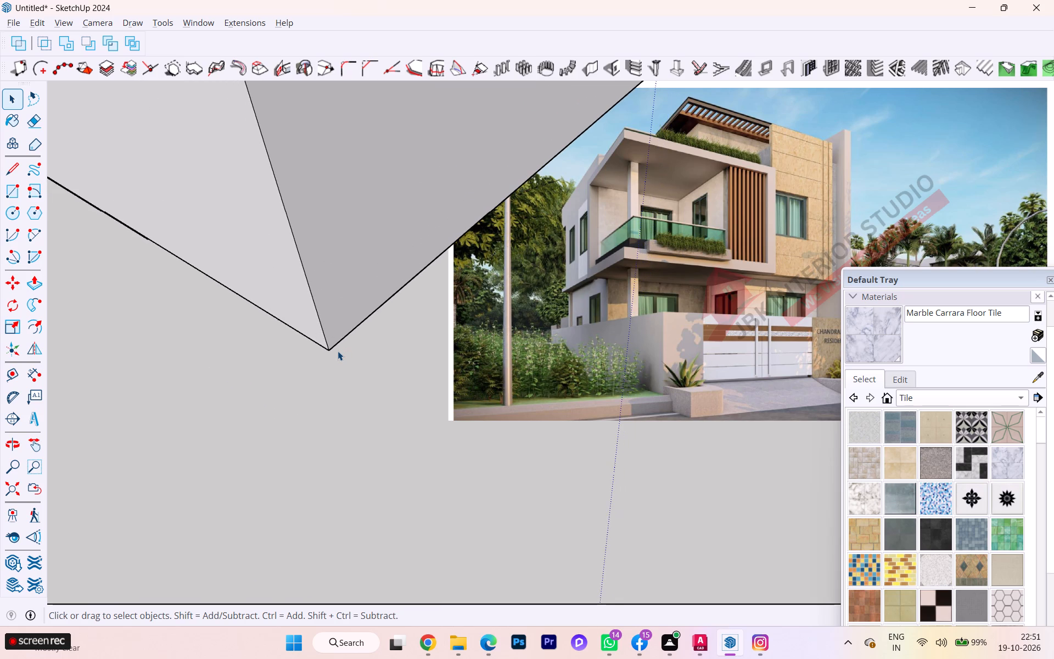
Fit the entire model in view and examine the raised walls from the staircase side.
left_click(22, 480)
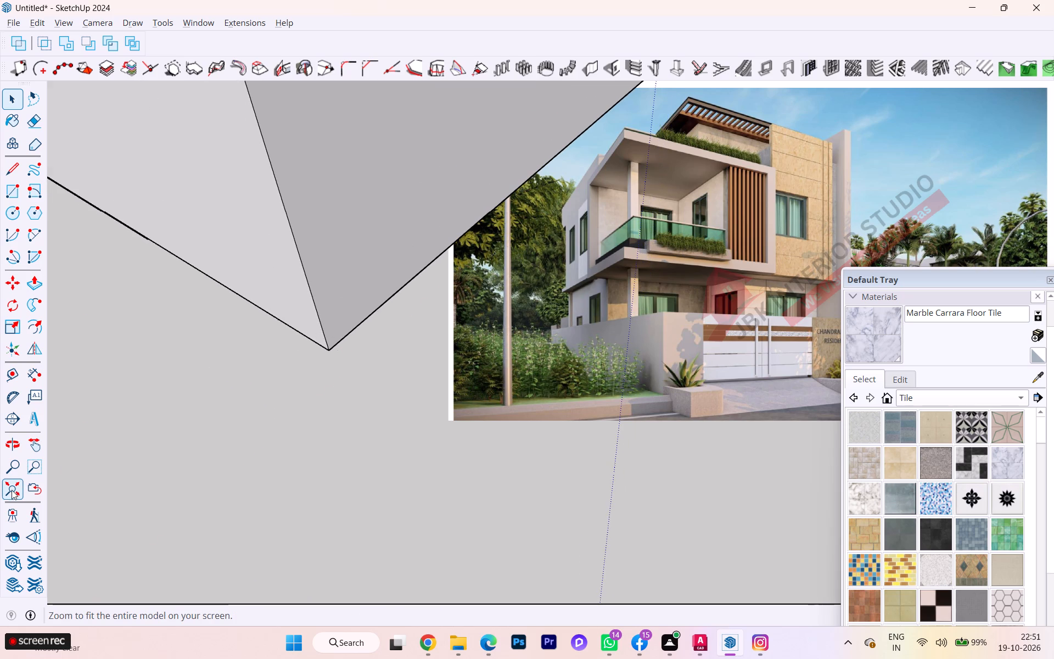
scroll(503, 539, "up", 4)
scroll(502, 546, "down", 1)
scroll(502, 547, "up", 4)
scroll(502, 547, "down", 2)
scroll(502, 547, "up", 1)
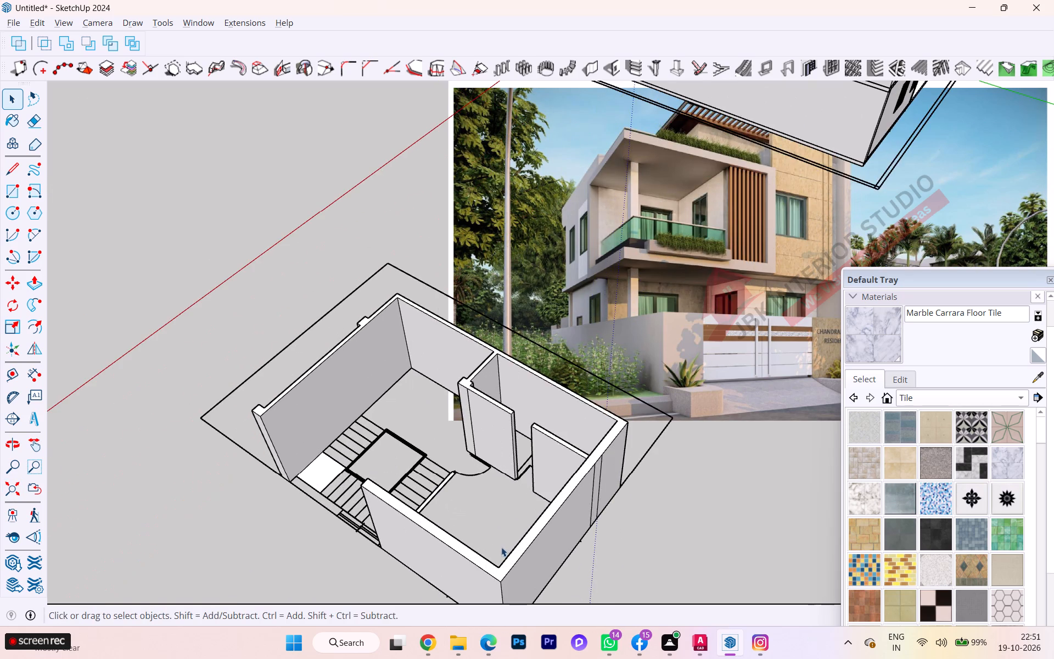
middle_click_drag(503, 546, 794, 465)
scroll(455, 533, "down", 1)
middle_click_drag(462, 529, 668, 514)
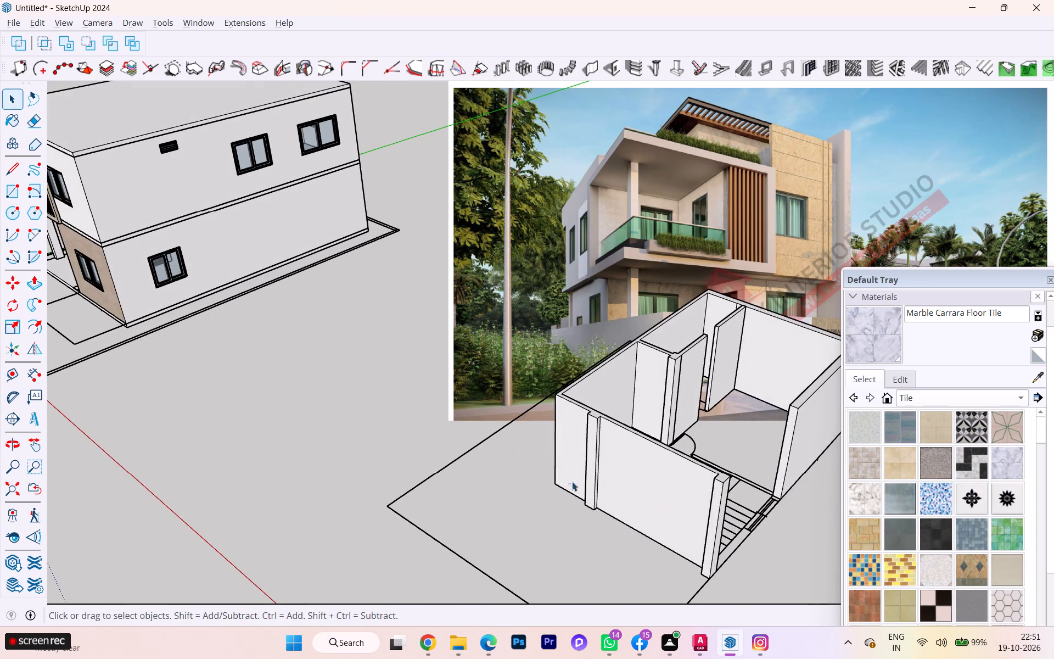
scroll(531, 474, "down", 2)
scroll(476, 481, "down", 2)
scroll(669, 514, "up", 1)
scroll(682, 520, "down", 1)
scroll(682, 520, "up", 2)
scroll(685, 521, "down", 1)
scroll(699, 507, "up", 7)
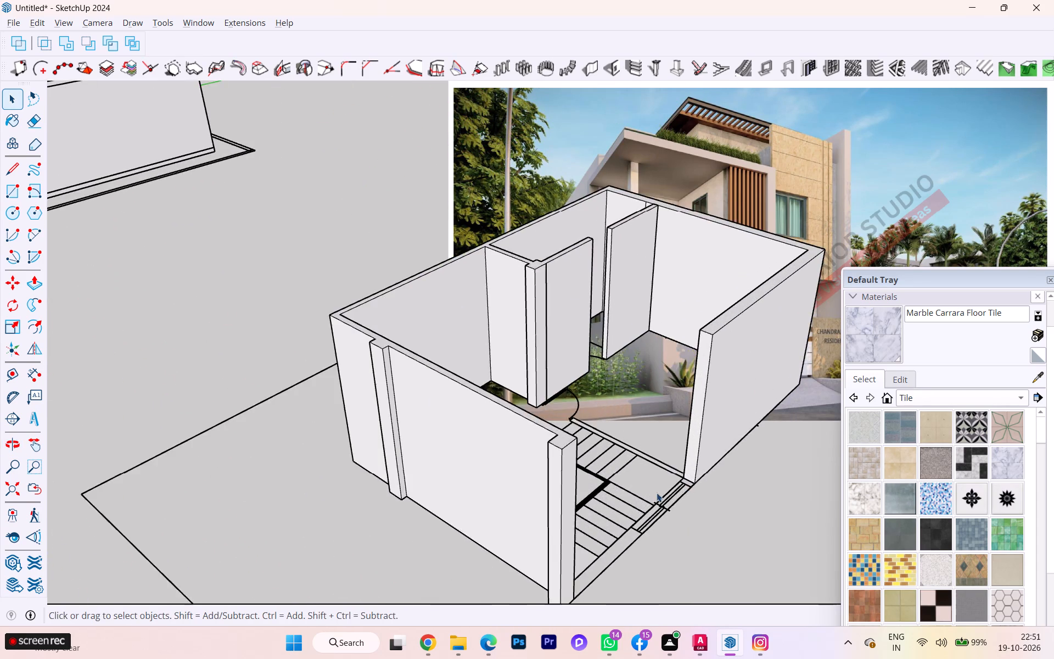
Push/Pull the narrow wall strip beside the stairs up to the top of the adjoining walls.
scroll(650, 498, "up", 1)
scroll(649, 499, "down", 2)
scroll(649, 499, "up", 3)
middle_click_drag(582, 526, 422, 527)
scroll(575, 445, "up", 10)
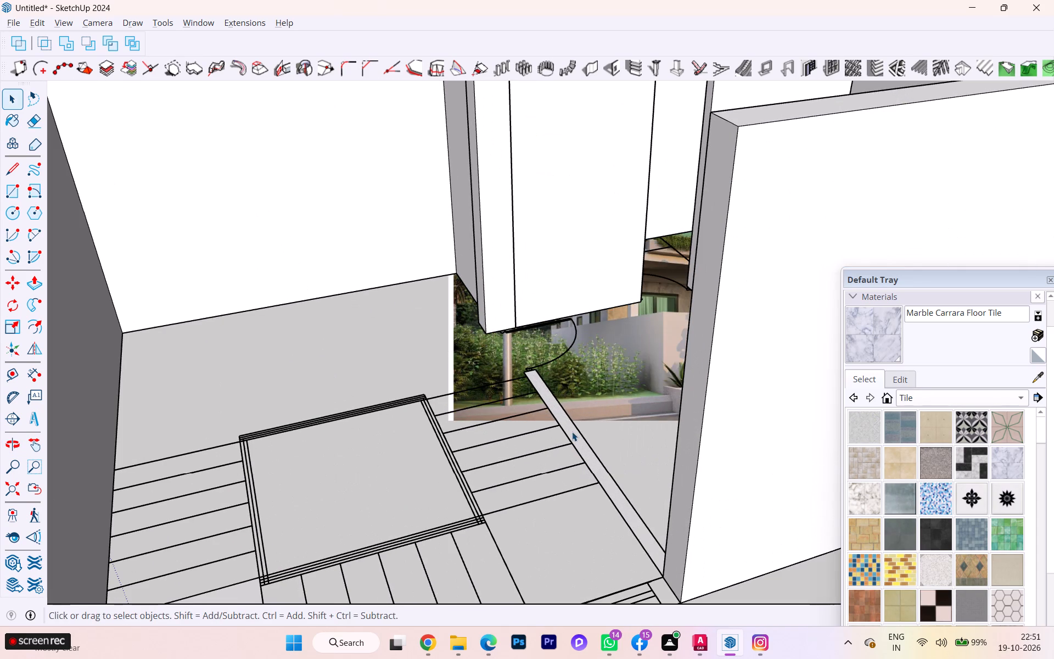
key("p")
left_click(586, 442)
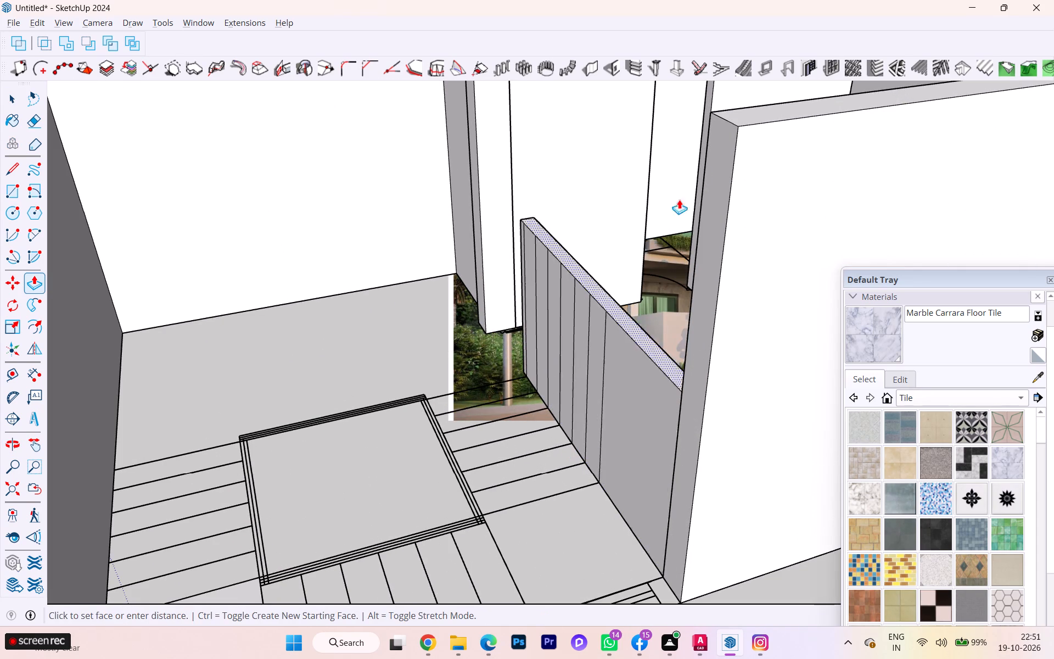
left_click(752, 118)
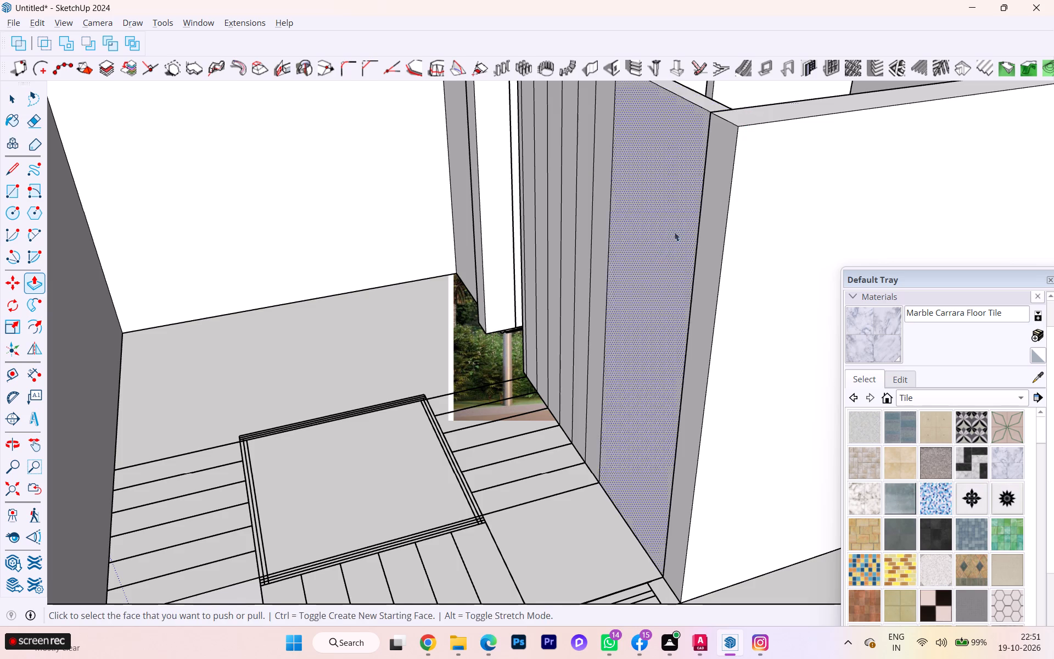
key("space")
Erase all the vertical lines dividing the stair-side face of the newly raised wall, keeping the face itself.
scroll(557, 303, "down", 2)
middle_click_drag(557, 303, 759, 359)
key("e")
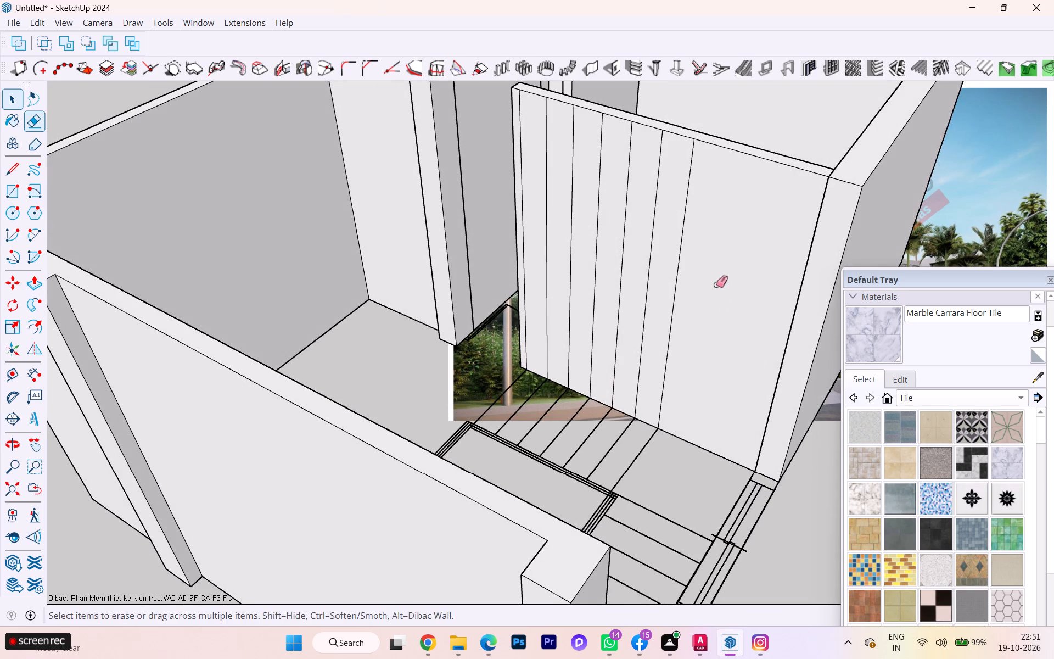
left_click_drag(709, 275, 516, 233)
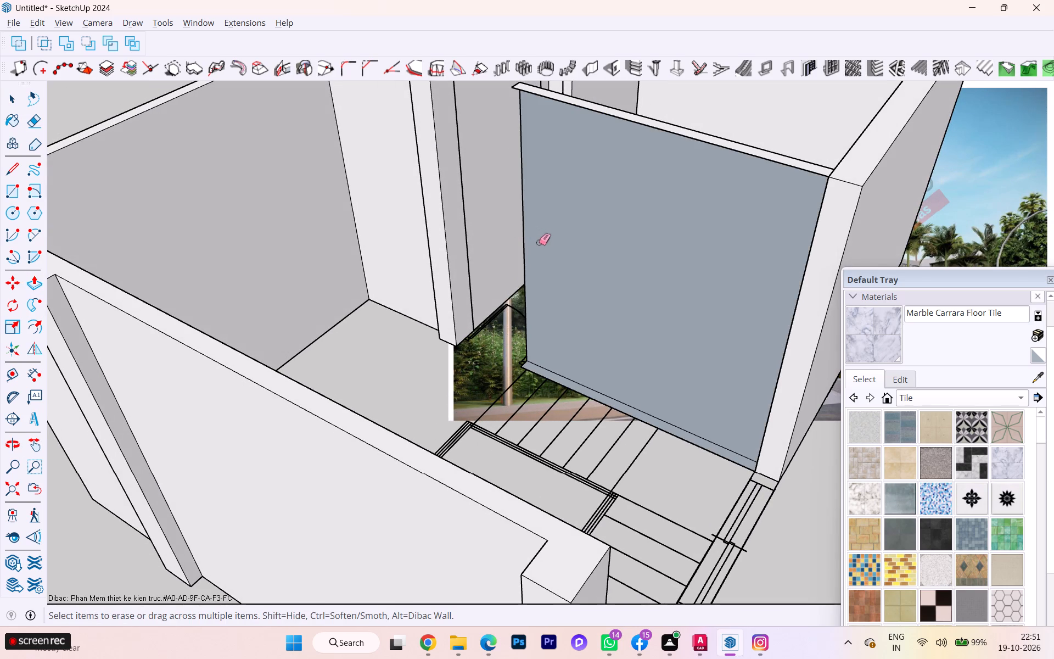
key("ctrl+z")
left_click_drag(687, 248, 598, 213)
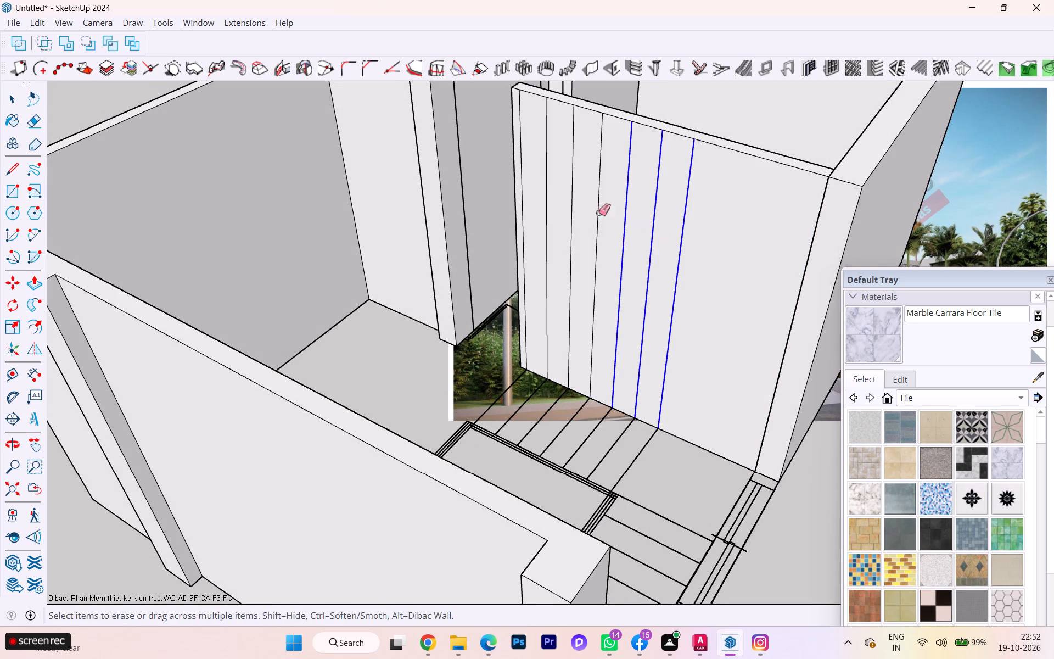
left_click_drag(598, 213, 539, 192)
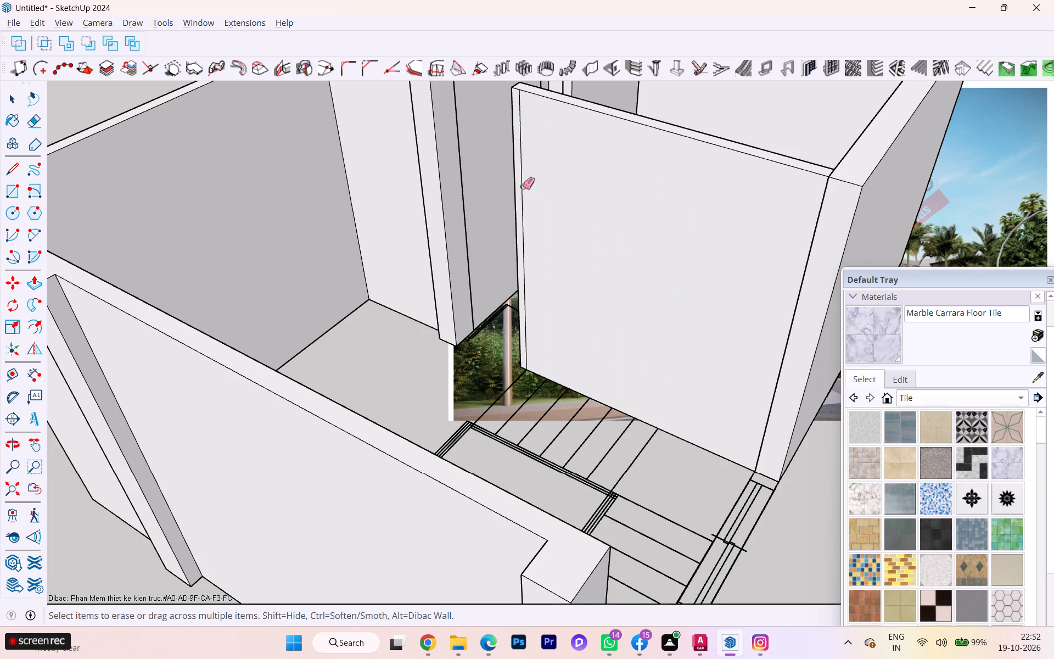
left_click(523, 186)
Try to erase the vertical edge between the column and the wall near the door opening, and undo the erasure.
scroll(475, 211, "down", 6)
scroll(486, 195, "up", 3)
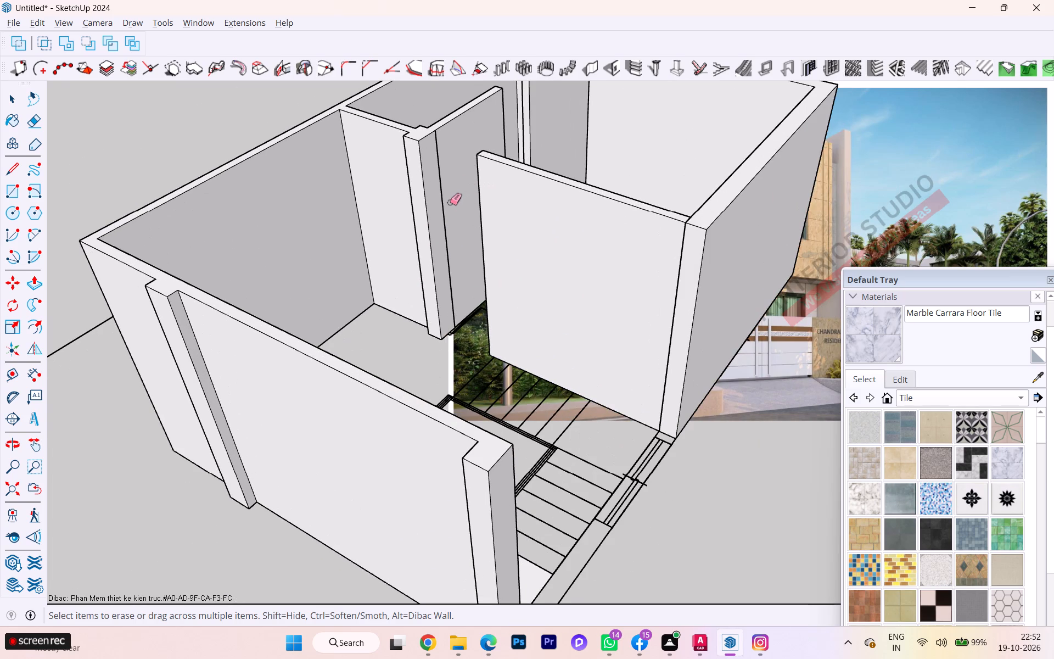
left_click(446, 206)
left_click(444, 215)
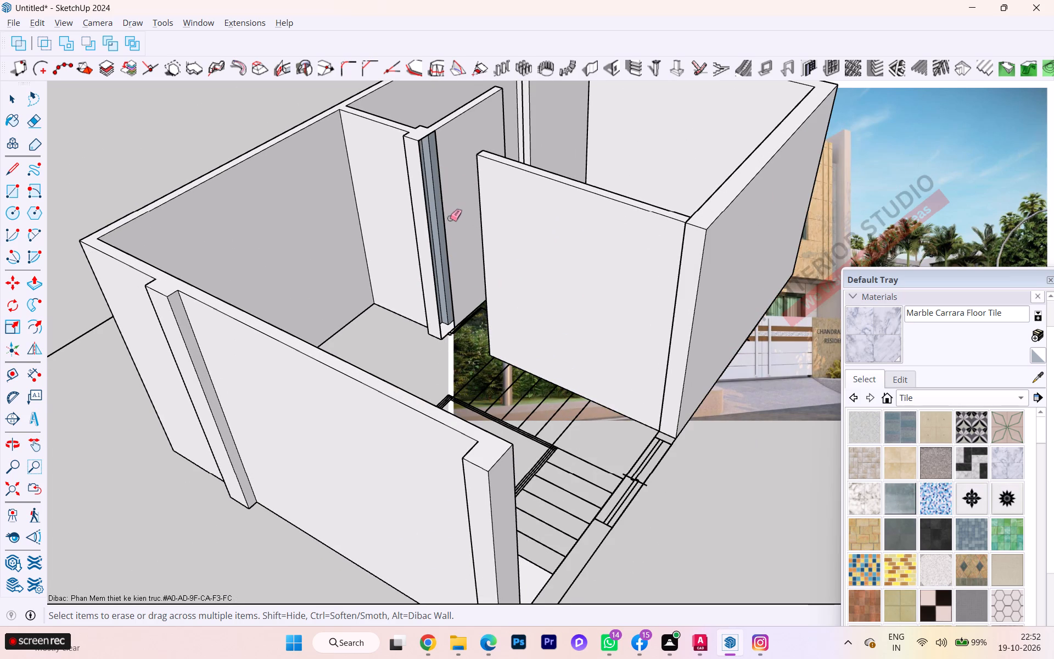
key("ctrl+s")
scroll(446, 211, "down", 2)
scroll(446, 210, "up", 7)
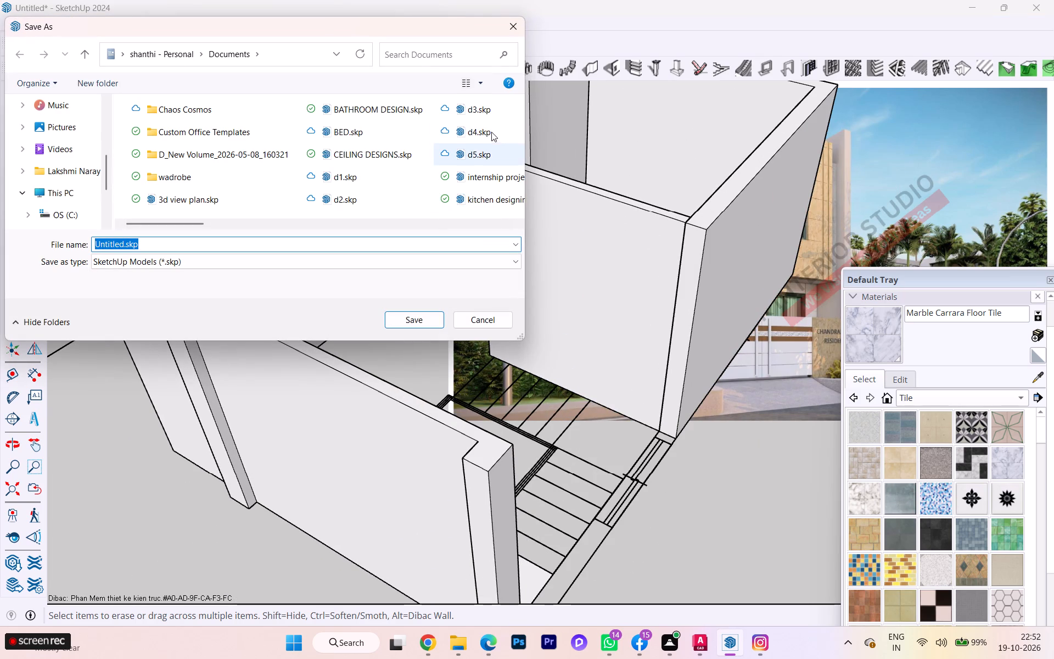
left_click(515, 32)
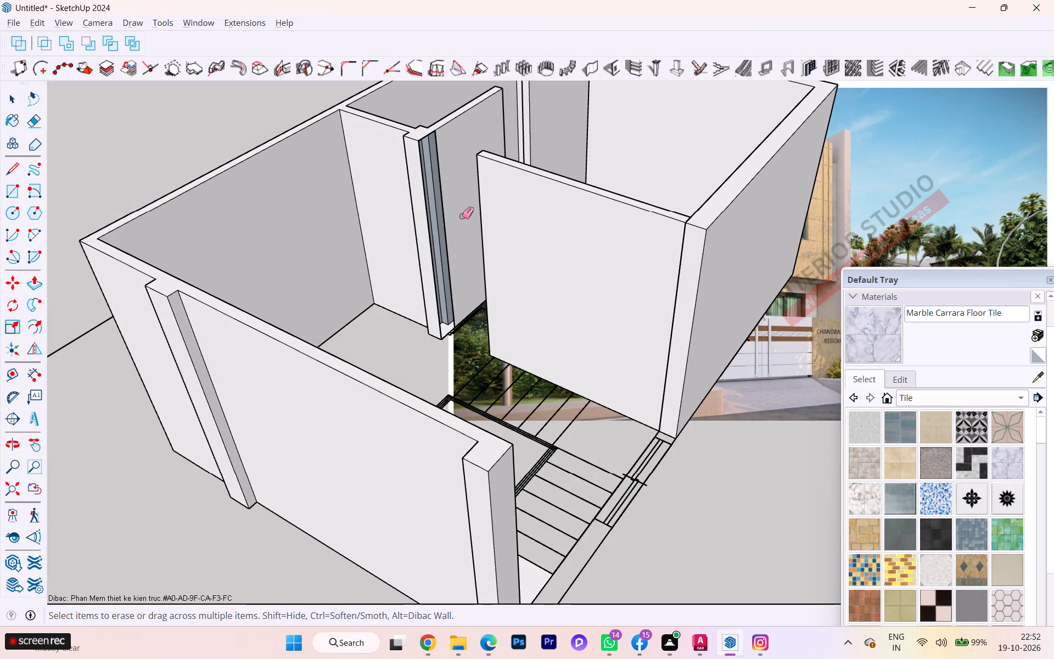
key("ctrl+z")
Push/Pull the slightly offset wall face beside the column until it is flush with the column's face.
scroll(463, 220, "up", 15)
scroll(430, 230, "down", 1)
scroll(430, 230, "up", 2)
scroll(430, 229, "down", 1)
scroll(430, 229, "up", 4)
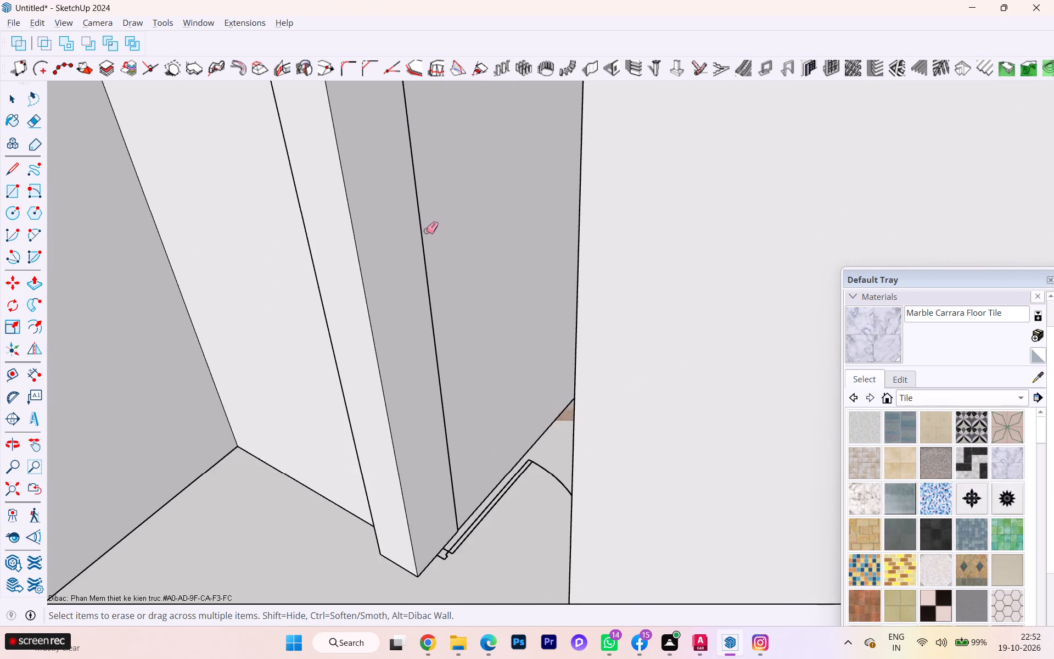
scroll(426, 231, "up", 1)
scroll(426, 231, "down", 1)
scroll(426, 232, "up", 7)
scroll(421, 238, "down", 1)
middle_click_drag(418, 243, 438, 355)
scroll(408, 292, "down", 1)
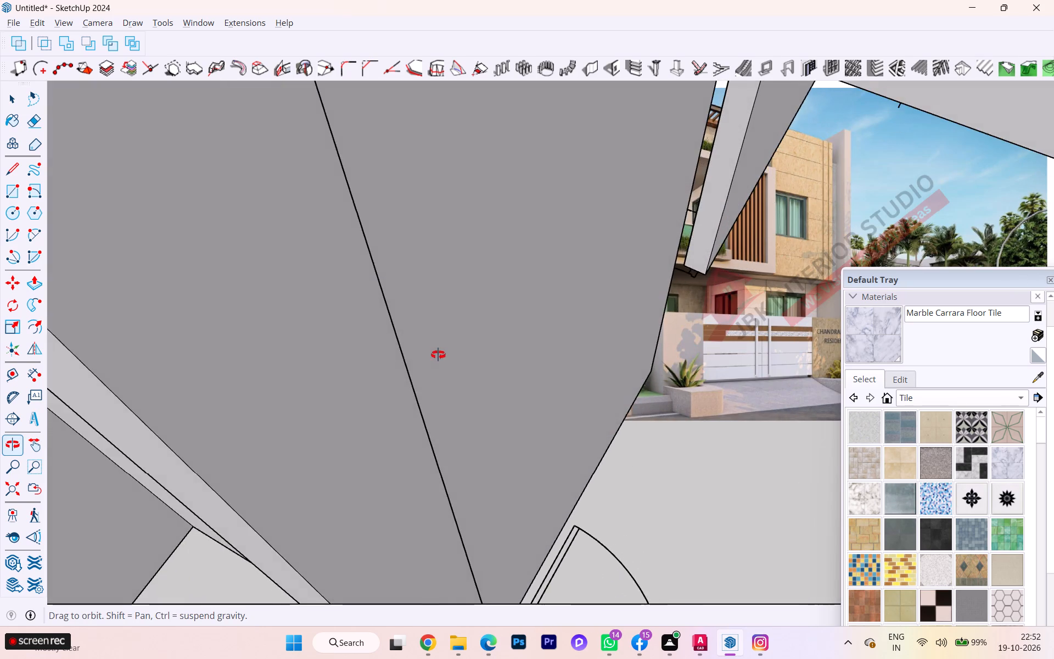
middle_click_drag(438, 355, 451, 392)
scroll(328, 292, "up", 4)
scroll(300, 279, "down", 3)
scroll(300, 279, "up", 2)
scroll(299, 278, "down", 1)
key("space")
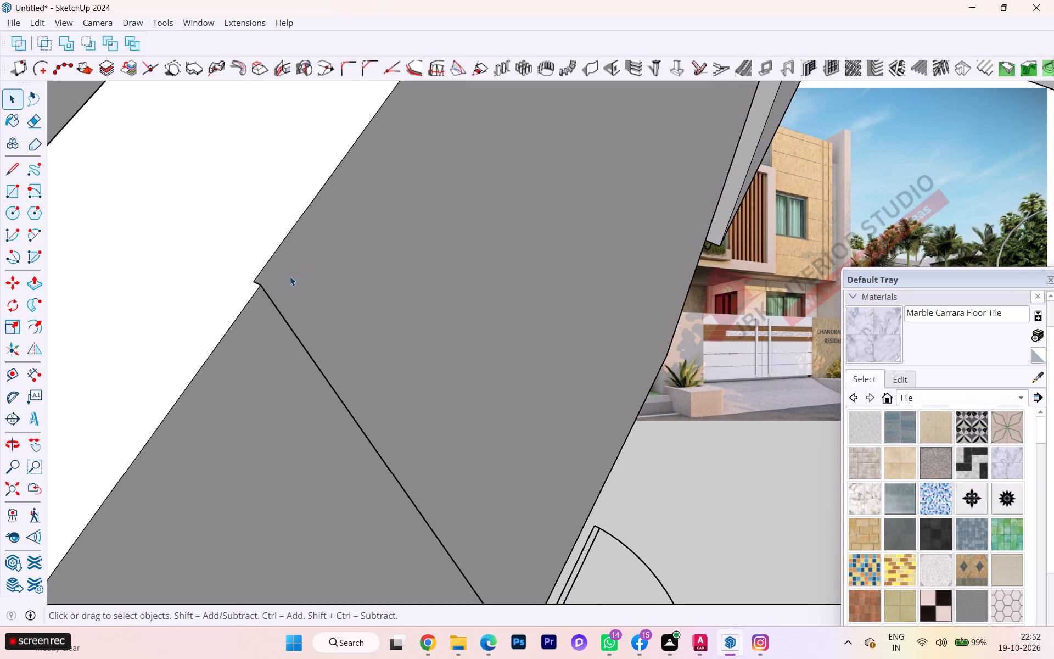
left_click(288, 275)
key("p")
left_click(285, 273)
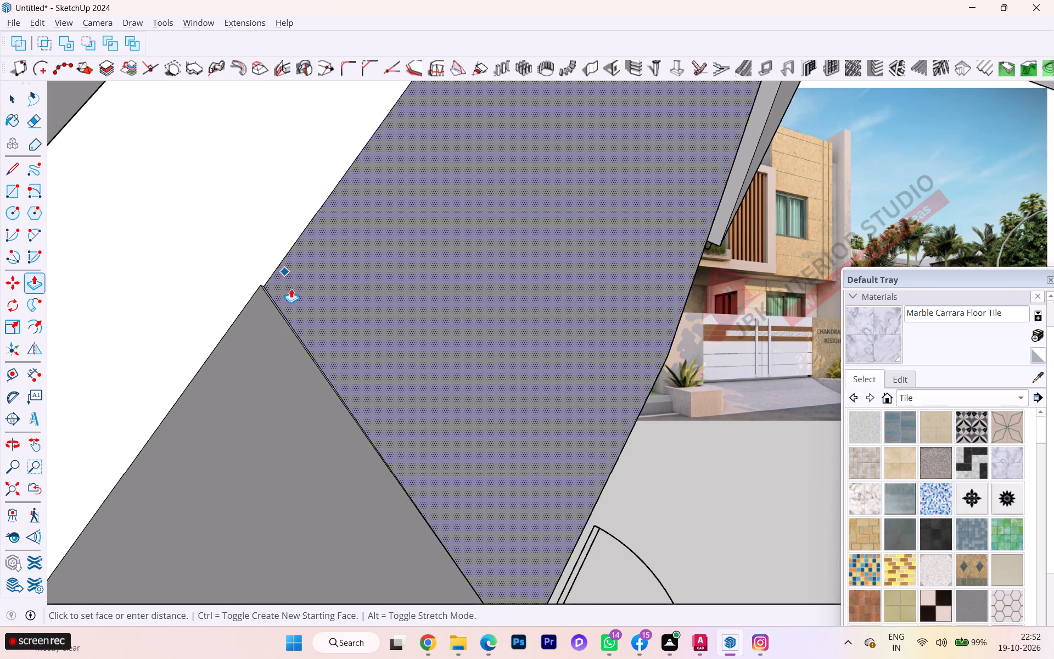
left_click(268, 295)
key("space")
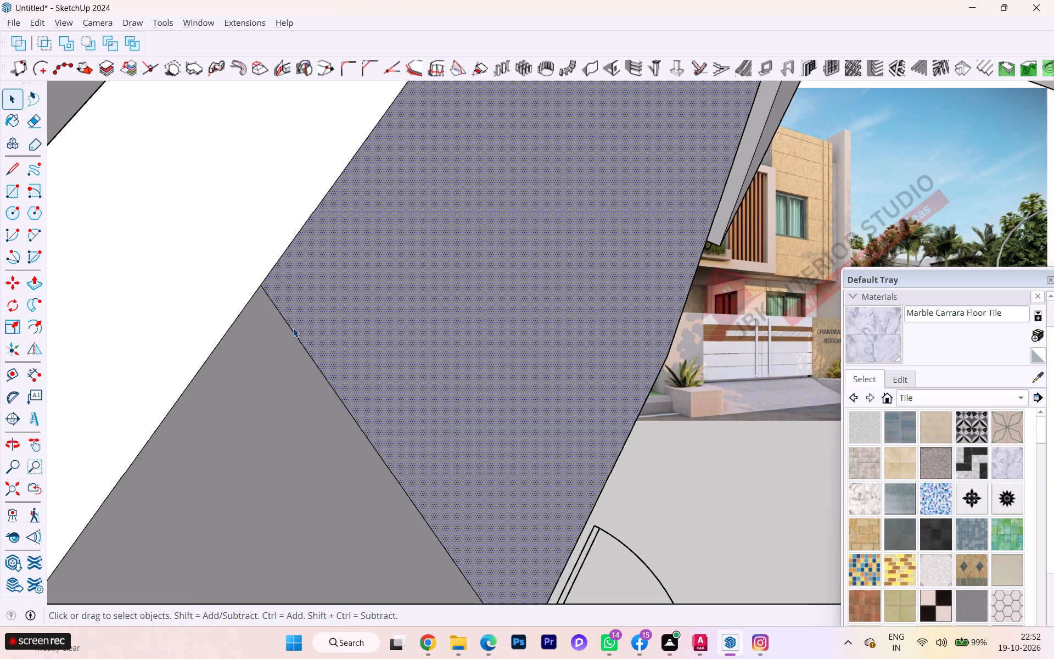
Erase the leftover seam line between the column face and the flush wall face.
key("e")
left_click(294, 334)
scroll(338, 292, "up", 1)
scroll(339, 291, "down", 4)
scroll(344, 288, "up", 1)
scroll(344, 288, "down", 2)
scroll(361, 291, "up", 2)
scroll(361, 291, "down", 4)
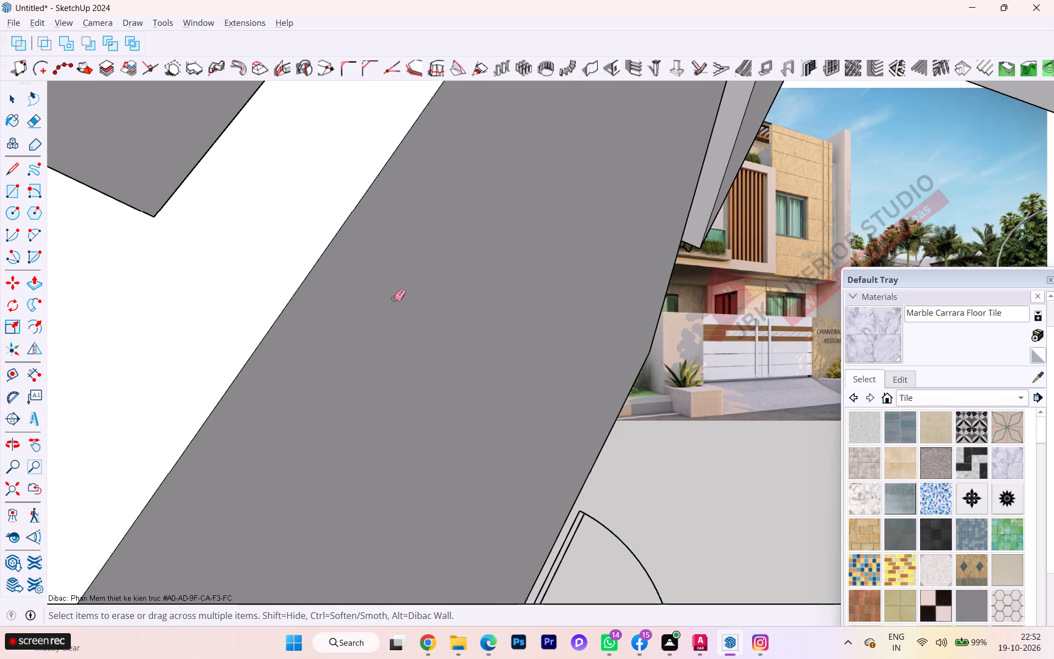
Examine the cleaned column and the surrounding raised walls from both the room and staircase sides.
scroll(401, 295, "down", 3)
scroll(407, 299, "up", 1)
scroll(408, 299, "down", 3)
scroll(413, 303, "up", 1)
scroll(415, 302, "down", 8)
scroll(415, 304, "up", 2)
scroll(415, 304, "down", 1)
scroll(416, 305, "up", 1)
scroll(411, 319, "down", 2)
scroll(412, 342, "up", 2)
scroll(413, 342, "down", 11)
scroll(424, 375, "up", 2)
scroll(425, 378, "down", 2)
scroll(425, 380, "up", 3)
scroll(425, 381, "down", 3)
scroll(425, 382, "up", 3)
scroll(426, 382, "down", 1)
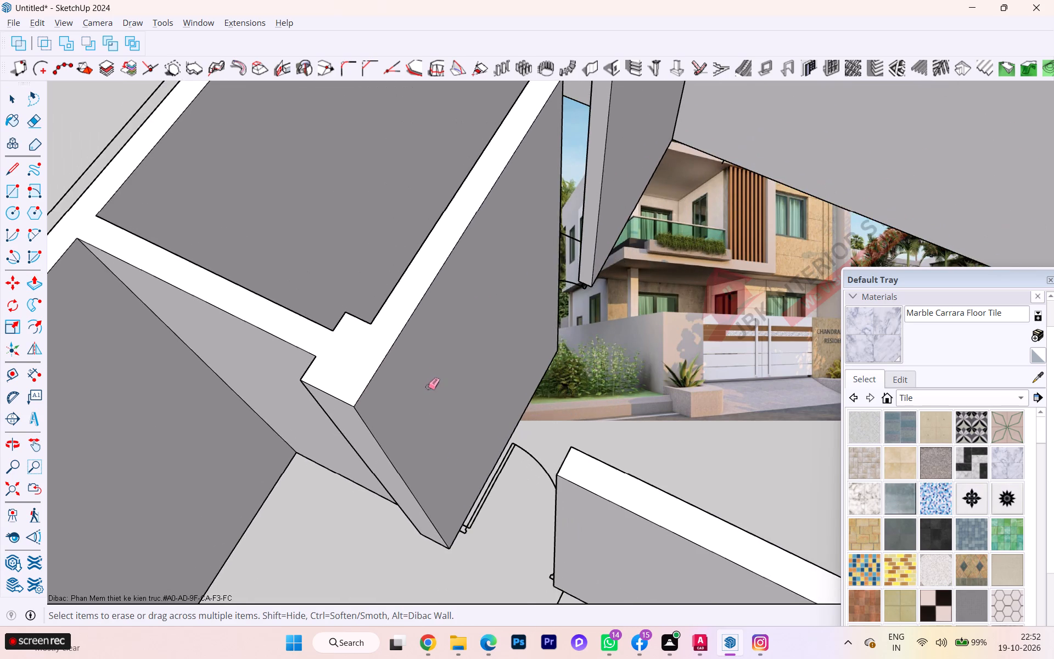
scroll(428, 387, "down", 5)
scroll(428, 387, "up", 4)
scroll(428, 387, "down", 4)
scroll(428, 386, "up", 2)
scroll(428, 386, "down", 1)
scroll(508, 385, "down", 2)
middle_click_drag(508, 386, 210, 312)
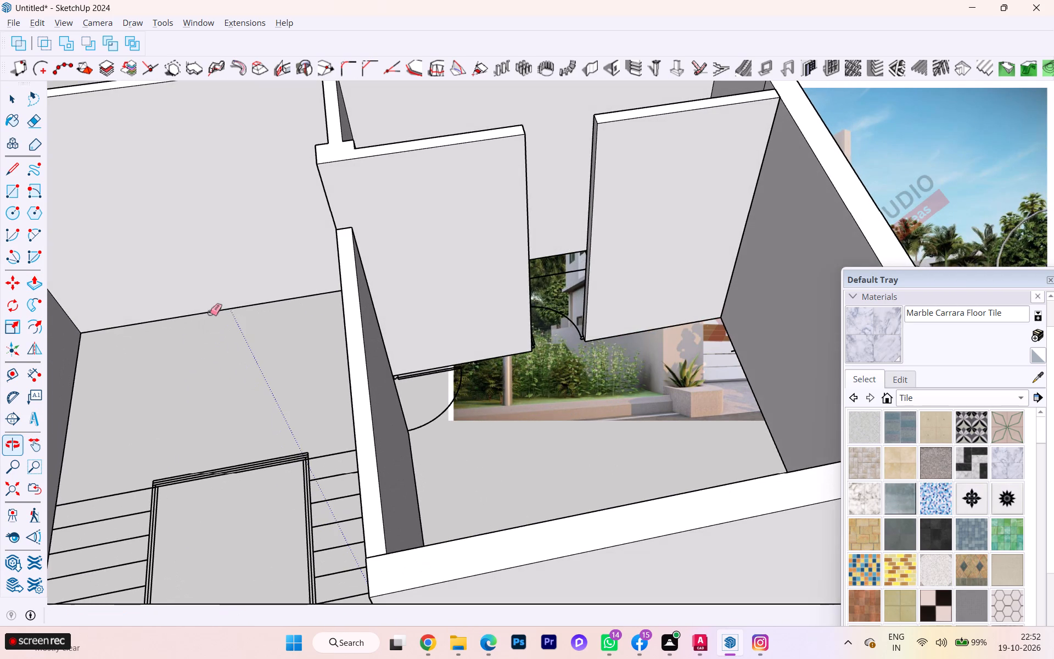
key("space")
scroll(324, 317, "down", 1)
middle_click_drag(324, 317, 508, 286)
scroll(499, 289, "down", 3)
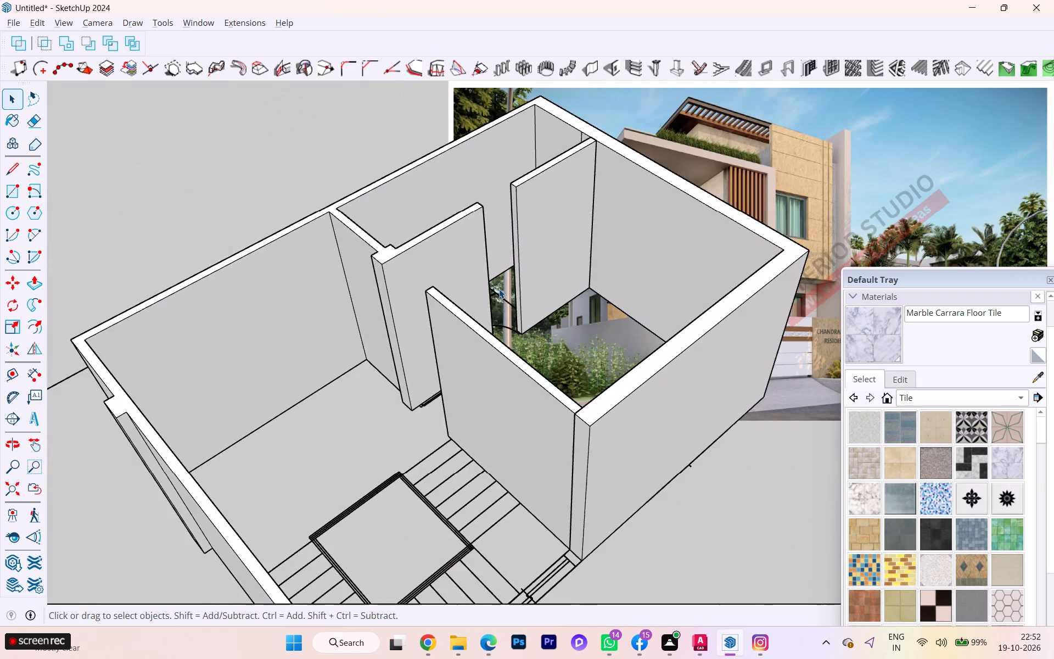
scroll(458, 327, "down", 3)
scroll(525, 416, "up", 1)
scroll(525, 416, "down", 1)
scroll(526, 416, "up", 2)
Delete the small floor face at the foot of the stairs, in the corner beside the outer wall.
middle_click_drag(525, 389, 446, 339)
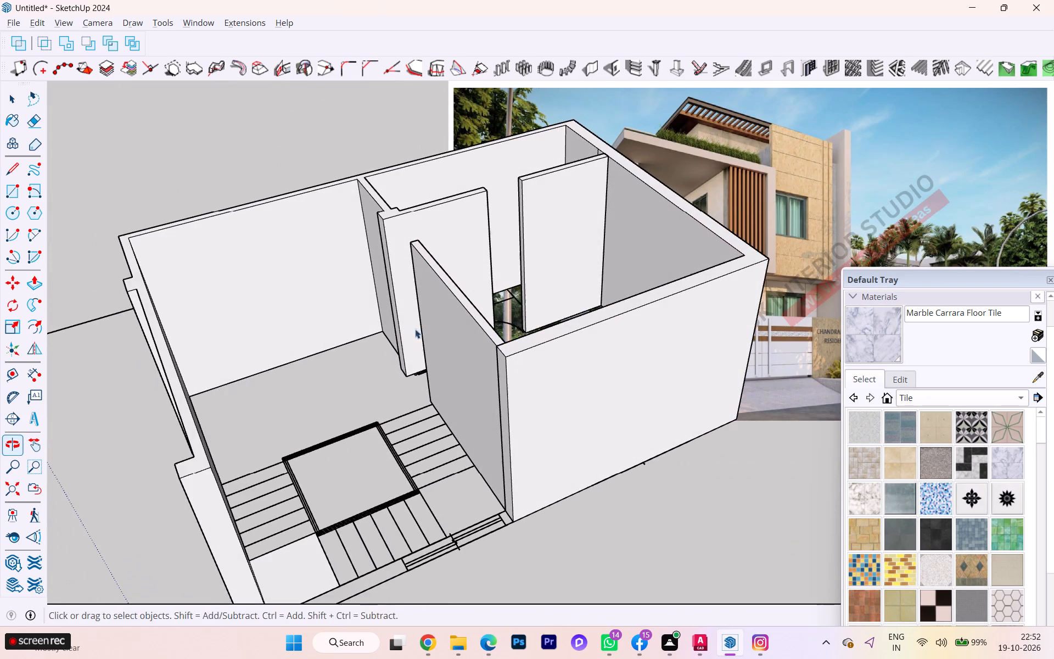
middle_click_drag(376, 486, 263, 499)
left_click(266, 502)
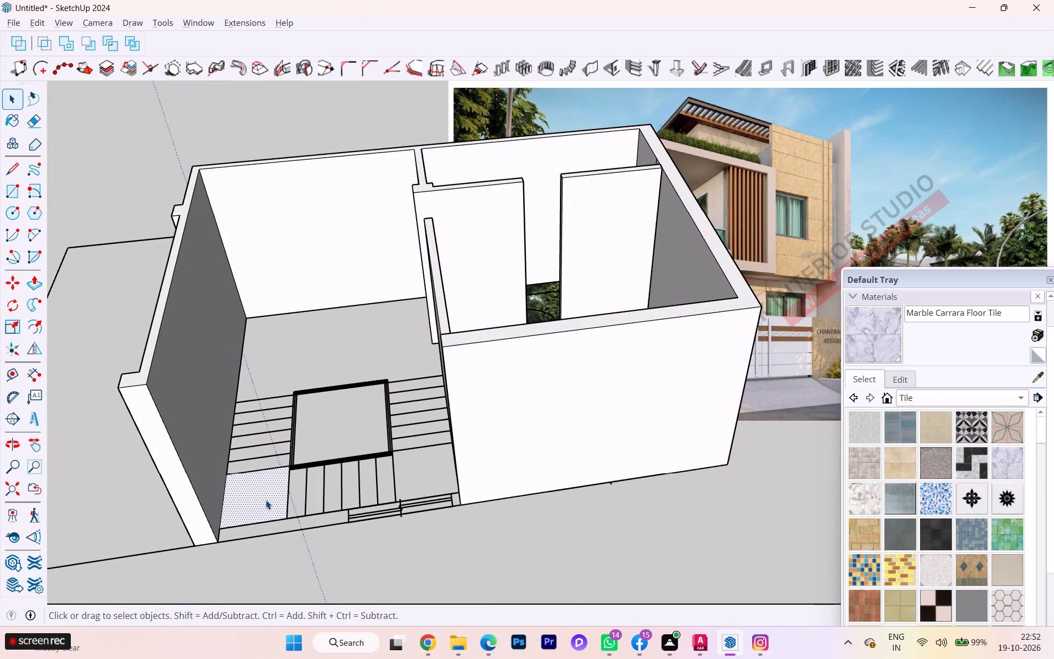
key("Delete")
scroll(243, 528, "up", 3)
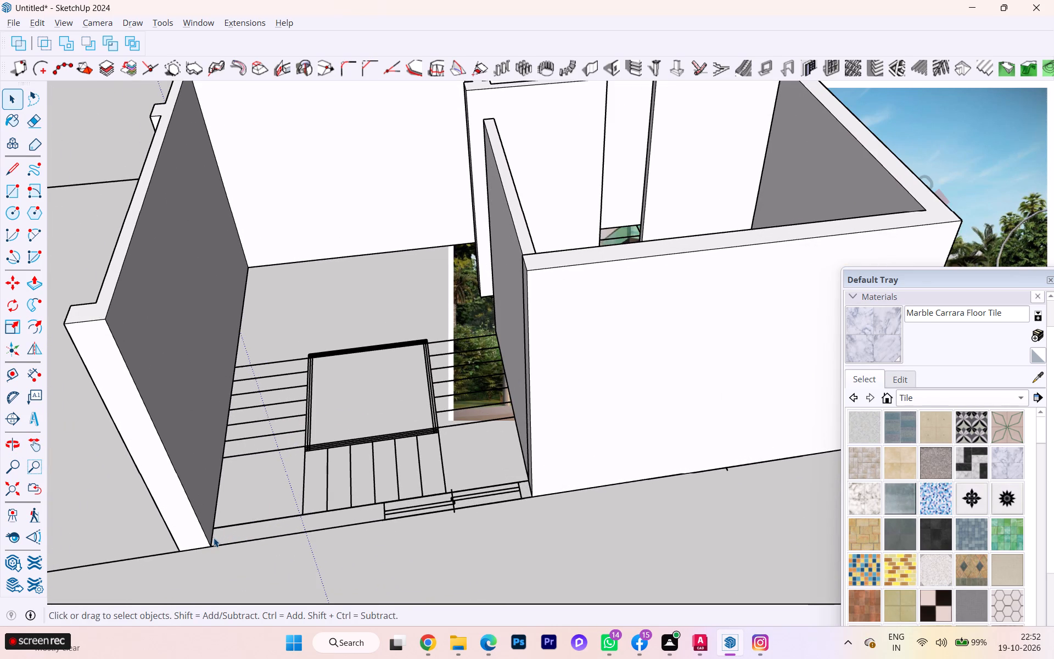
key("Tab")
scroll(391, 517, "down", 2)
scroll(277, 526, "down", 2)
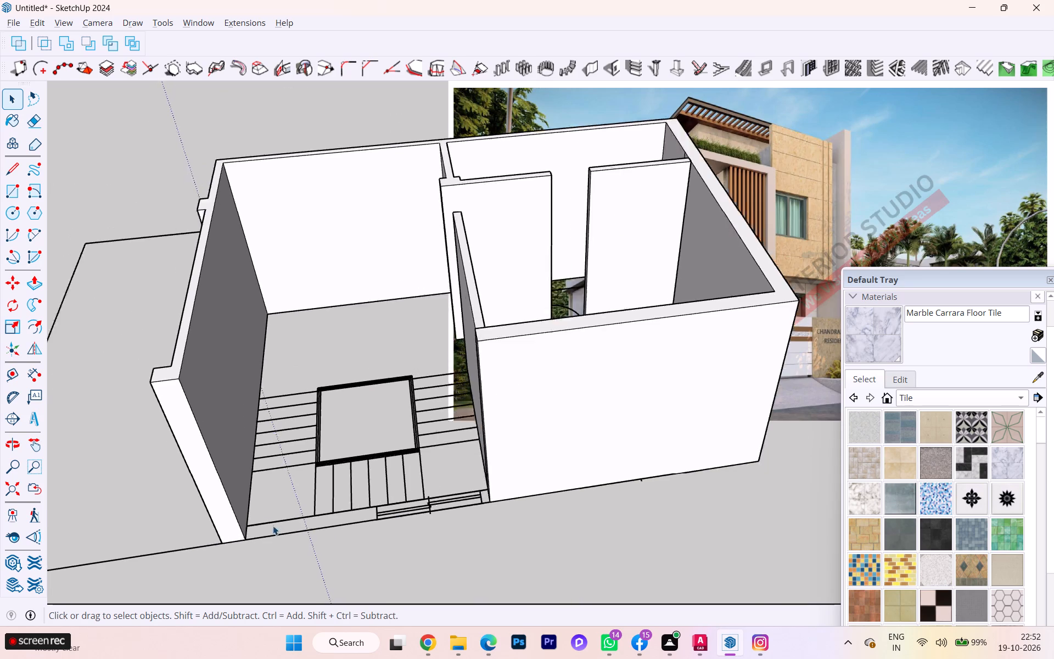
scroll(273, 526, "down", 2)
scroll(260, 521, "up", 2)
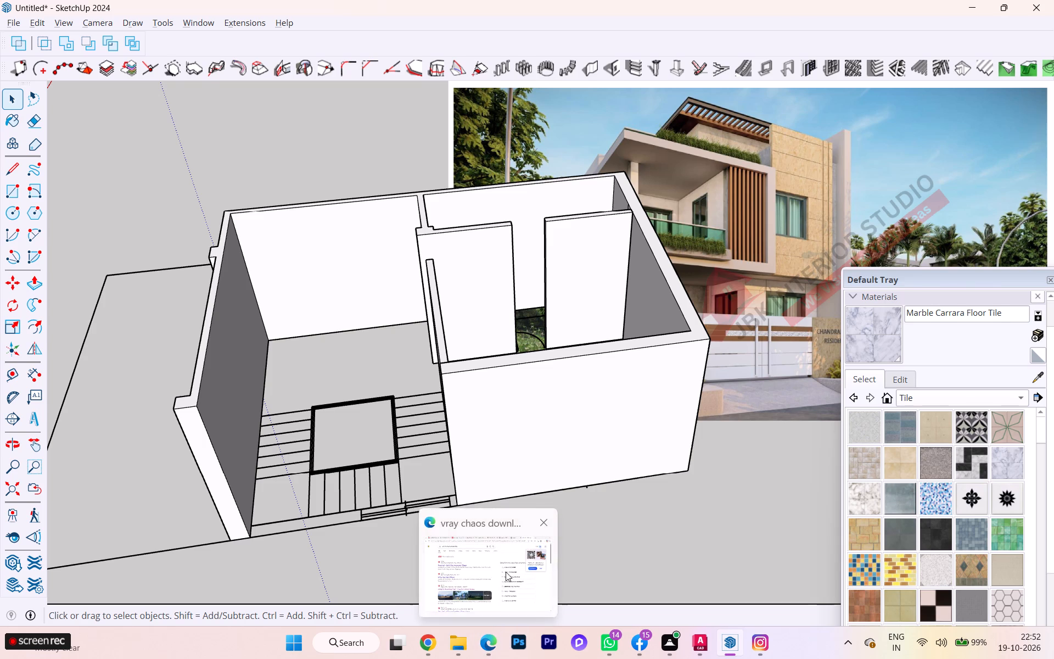
Switch to the workbook PDF in Edge, consult Exercise 42's second floor plan, and return to SketchUp.
left_click(506, 572)
left_click(54, 0)
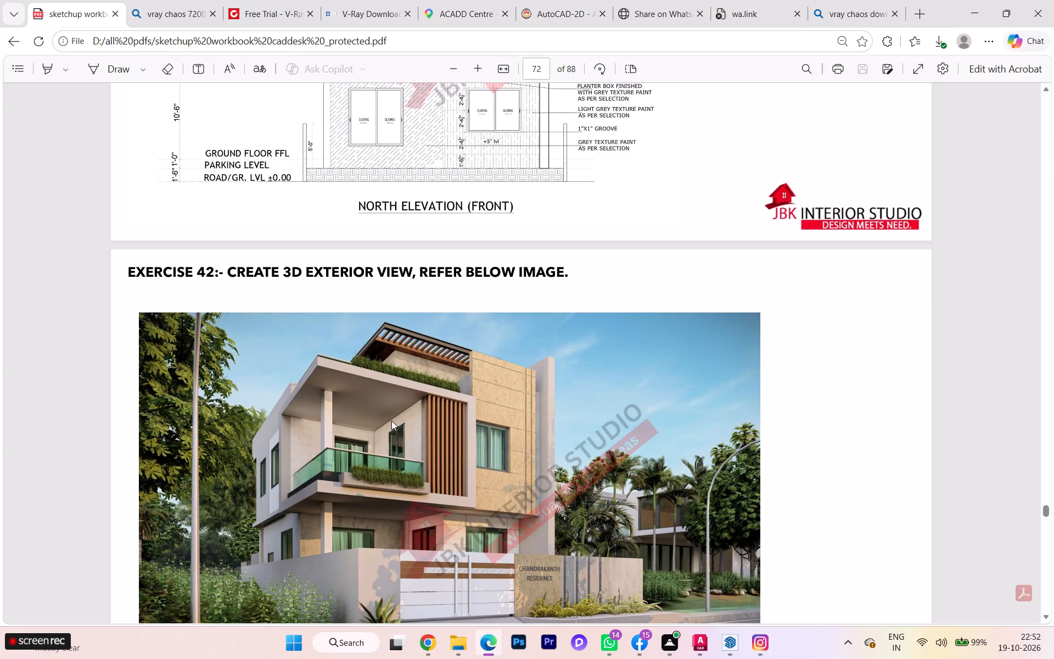
scroll(396, 416, "down", 1)
scroll(396, 416, "up", 12)
scroll(396, 315, "up", 1)
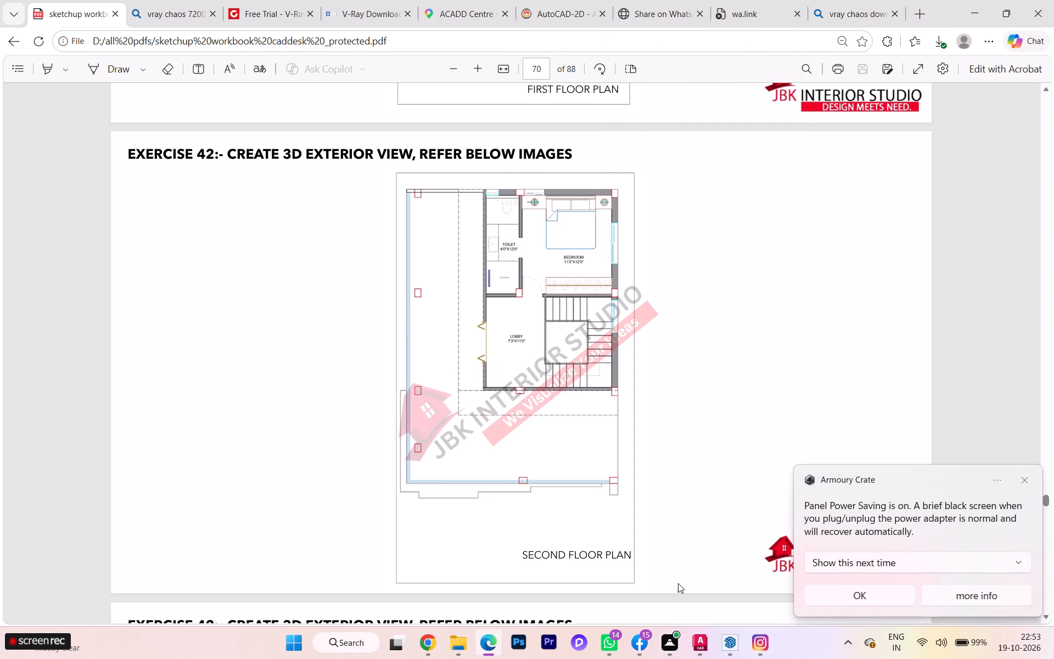
left_click(860, 597)
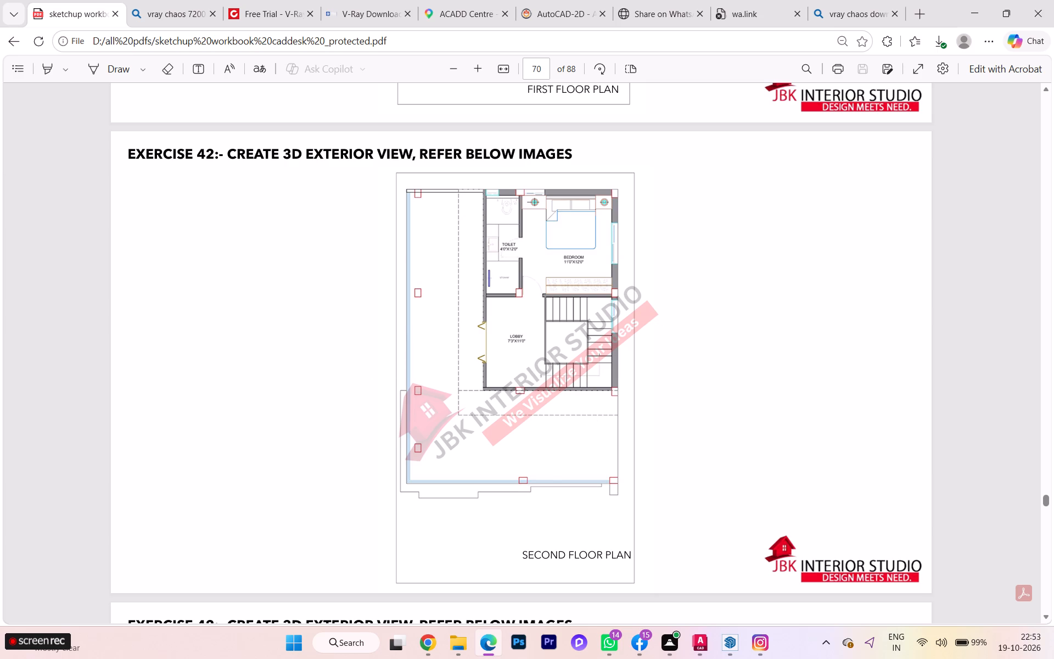
left_click(713, 573)
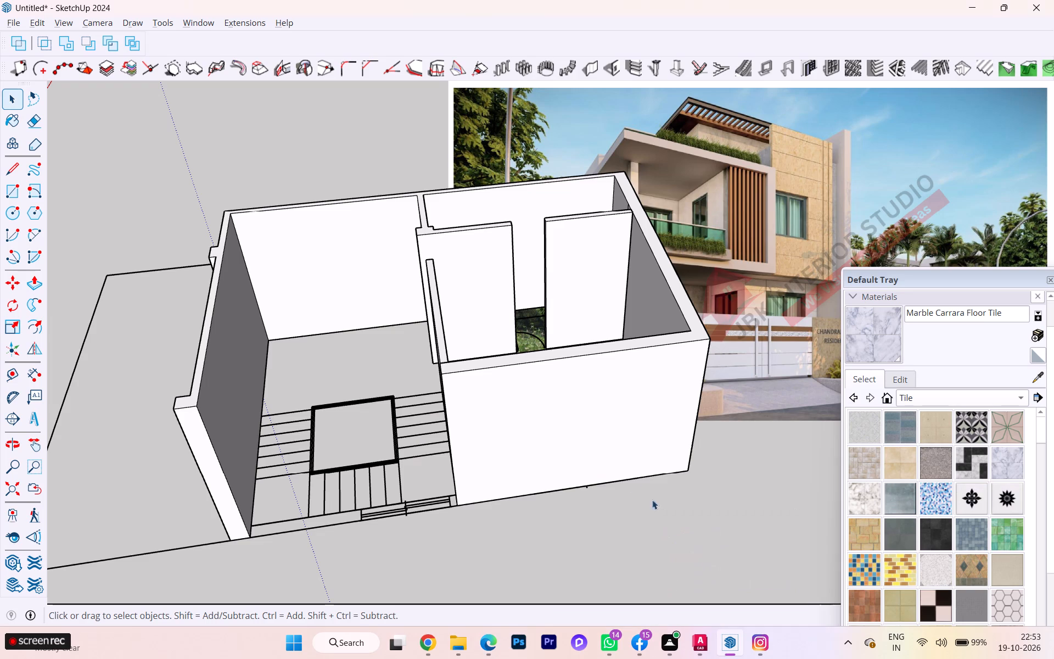
Examine the raised wall block on its plot and the separate two-storey house model with its windows.
scroll(458, 418, "up", 2)
scroll(407, 417, "down", 1)
middle_click_drag(407, 417, 731, 382)
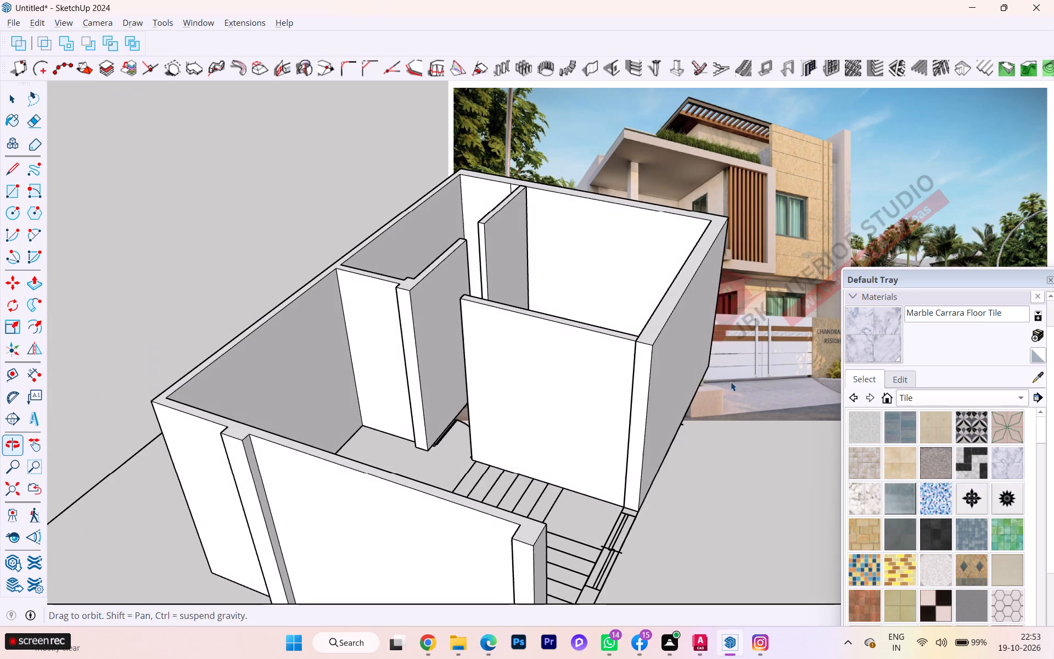
scroll(364, 386, "down", 3)
scroll(358, 387, "up", 1)
scroll(358, 387, "down", 9)
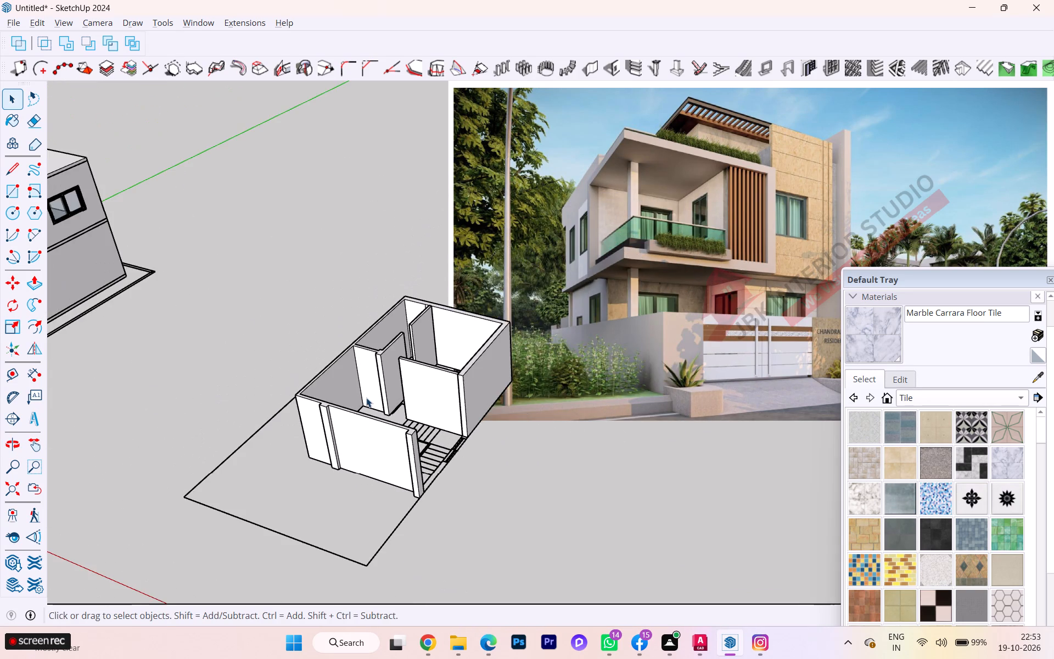
scroll(369, 403, "down", 5)
middle_click_drag(401, 405, 605, 349)
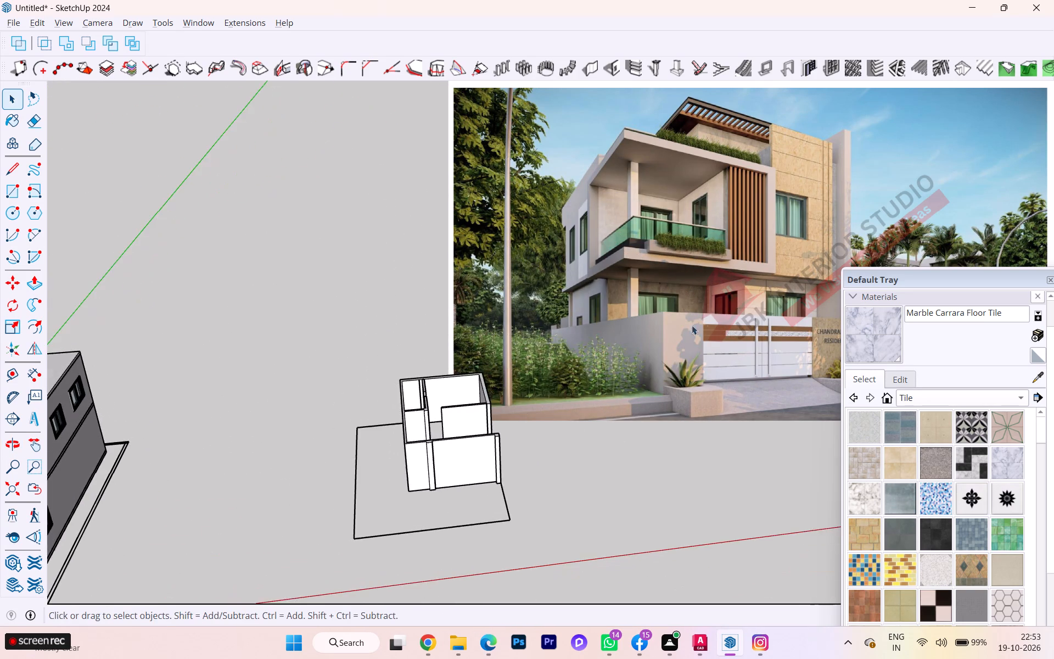
scroll(753, 308, "down", 3)
scroll(169, 478, "up", 12)
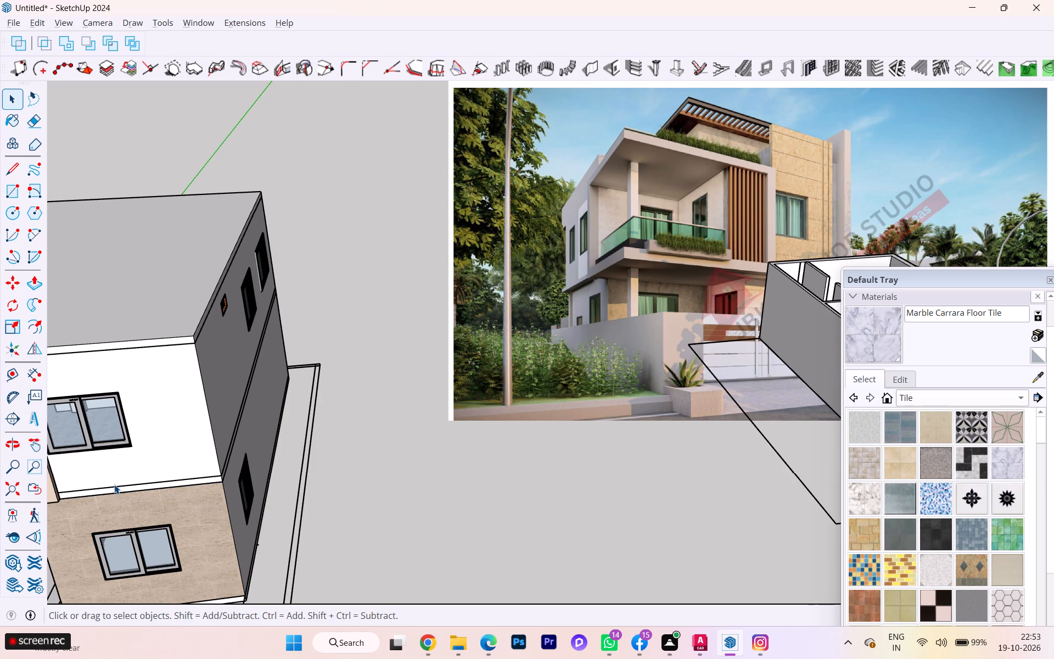
scroll(104, 488, "down", 2)
scroll(103, 488, "up", 1)
scroll(124, 484, "down", 3)
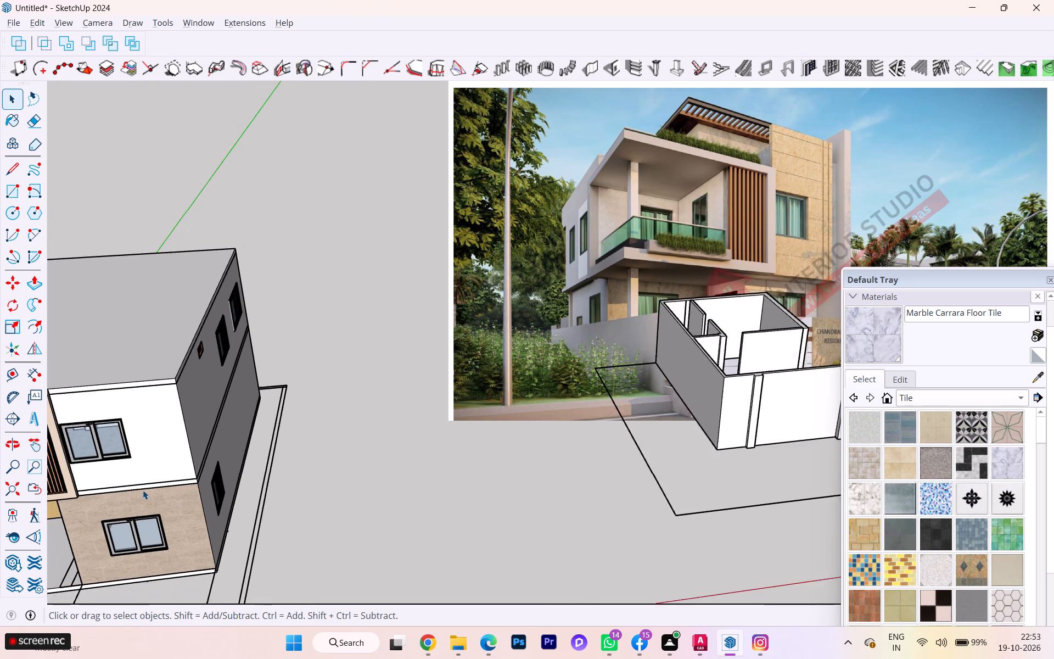
Push/Pull the end face of the outer wall beside the staircase across the gap to meet the corner column.
scroll(143, 490, "down", 1)
scroll(468, 428, "down", 2)
middle_click_drag(491, 439, 348, 451)
scroll(642, 472, "up", 2)
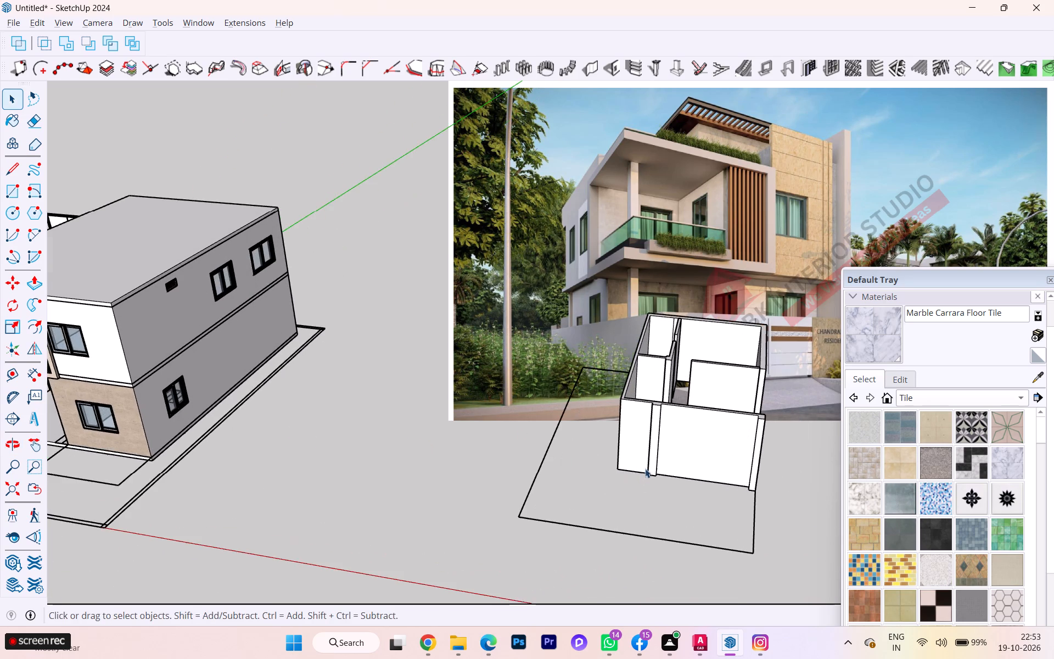
middle_click_drag(638, 460, 152, 489)
scroll(339, 516, "up", 3)
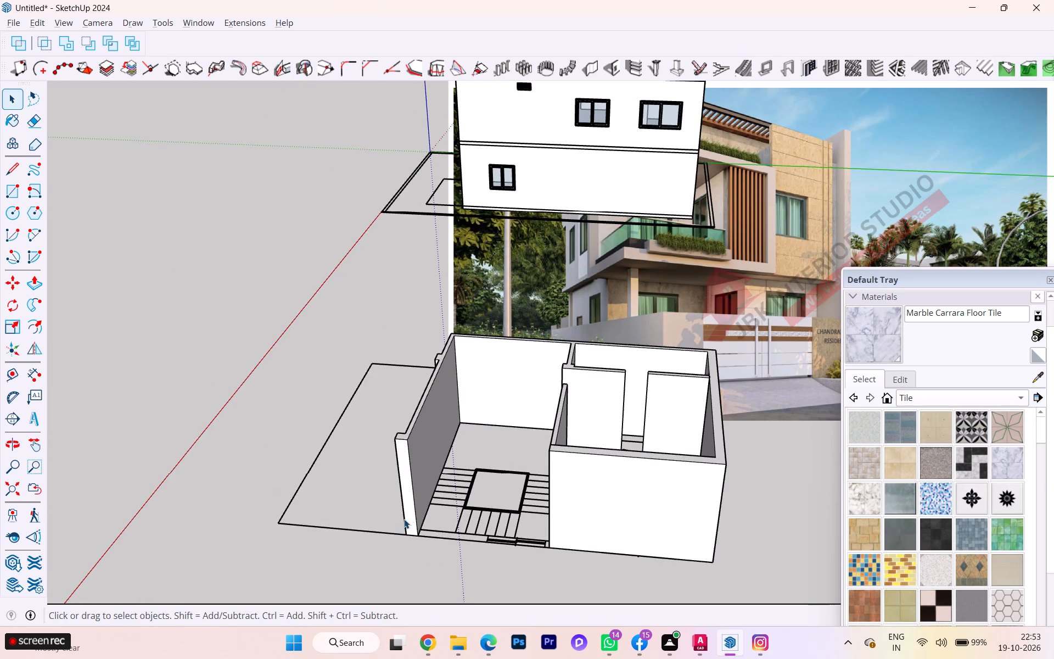
scroll(431, 520, "down", 1)
middle_click_drag(431, 520, 260, 515)
middle_click_drag(313, 517, 686, 522)
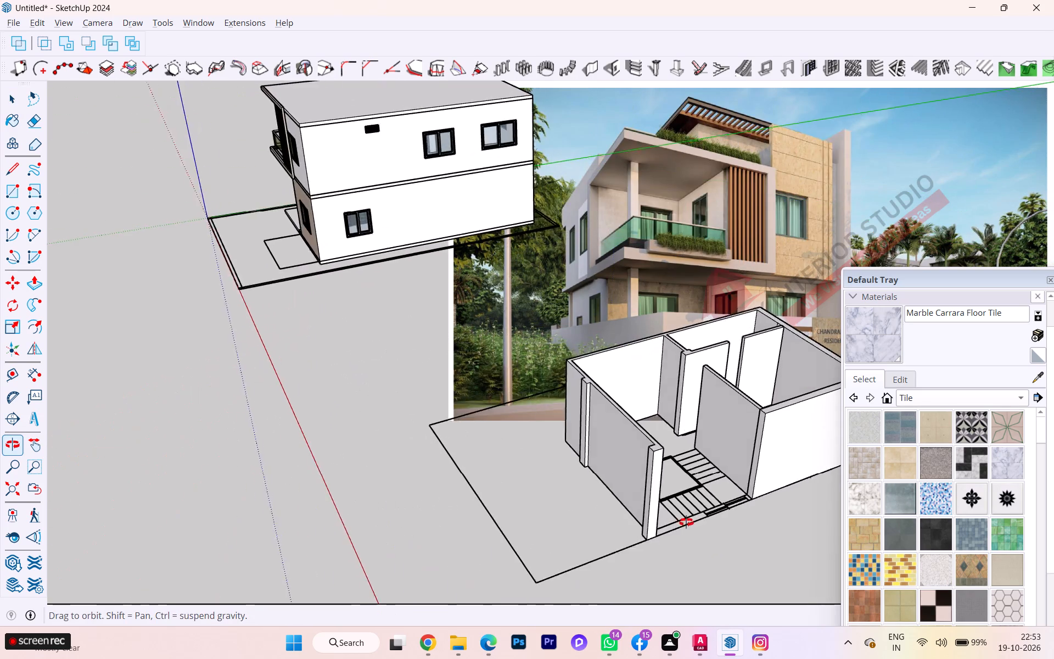
middle_click_drag(686, 522, 687, 522)
scroll(727, 507, "up", 5)
scroll(763, 464, "up", 2)
left_click(776, 411)
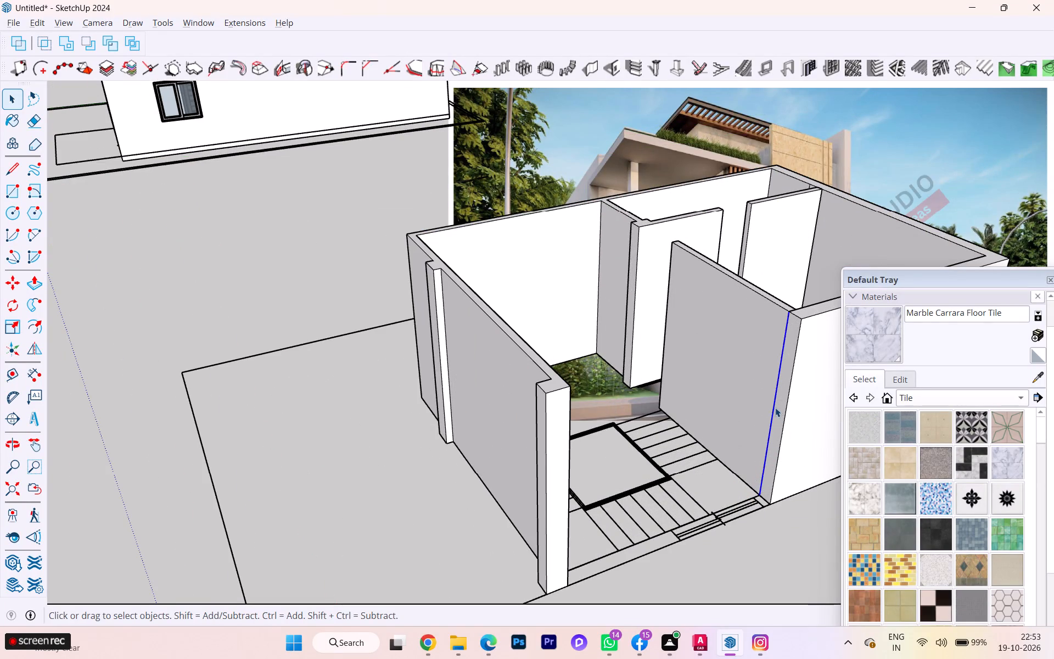
left_click(784, 383)
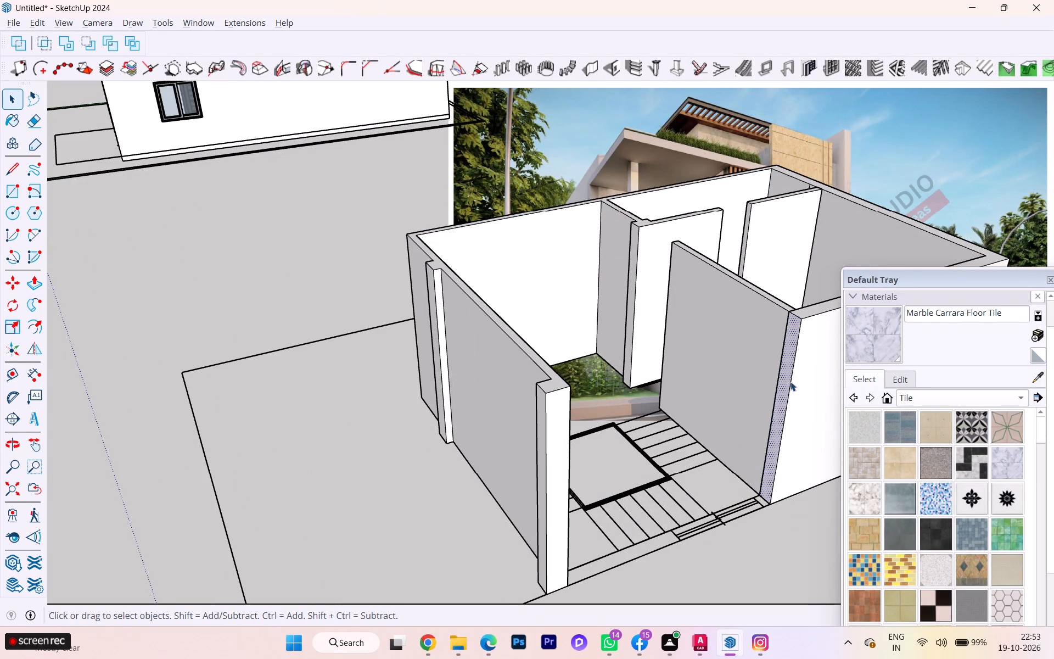
key("p")
left_click(782, 384)
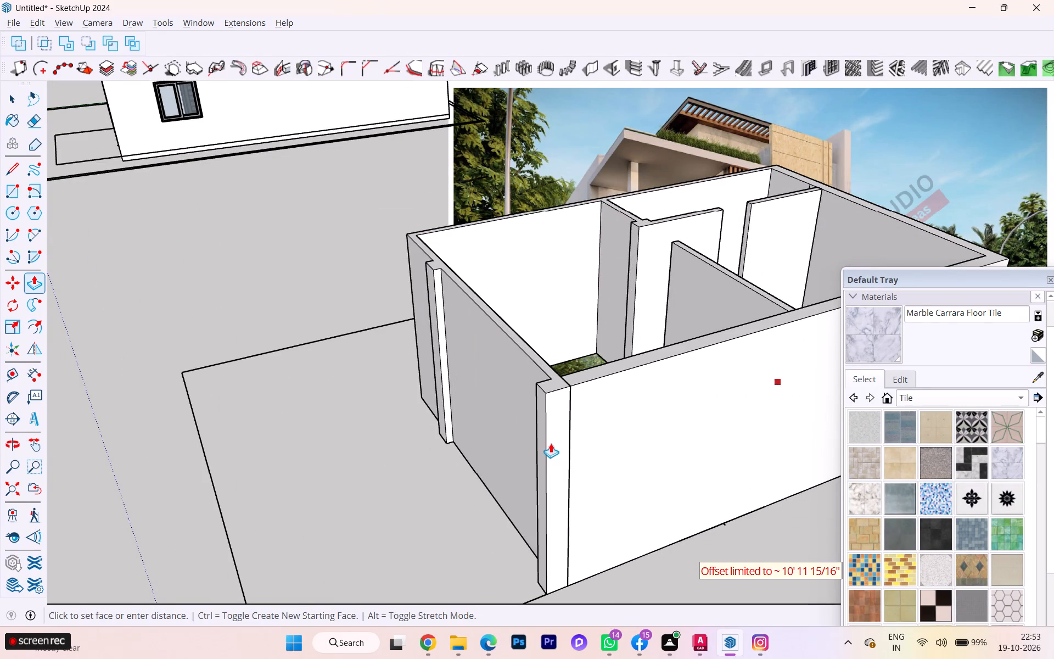
left_click(550, 442)
key("space")
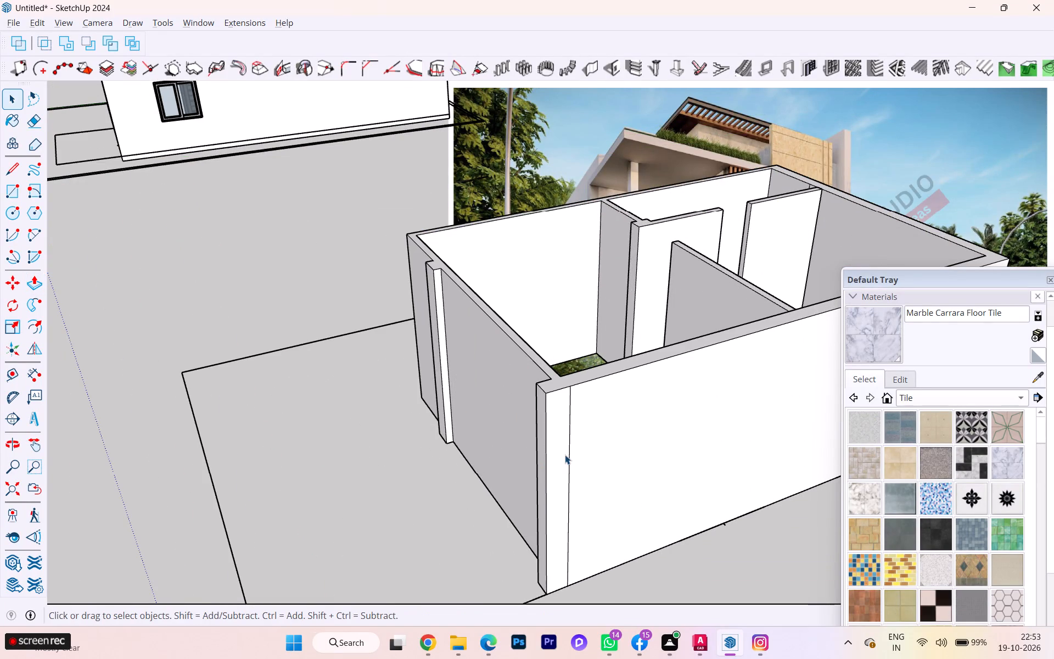
Erase the leftover vertical seam between the extended outer wall and the corner column.
key("e")
left_click(570, 432)
key("space")
Show the model's back edges as dashed lines to reveal the plan markings behind the walls.
scroll(417, 473, "down", 2)
scroll(410, 476, "up", 1)
scroll(410, 476, "down", 2)
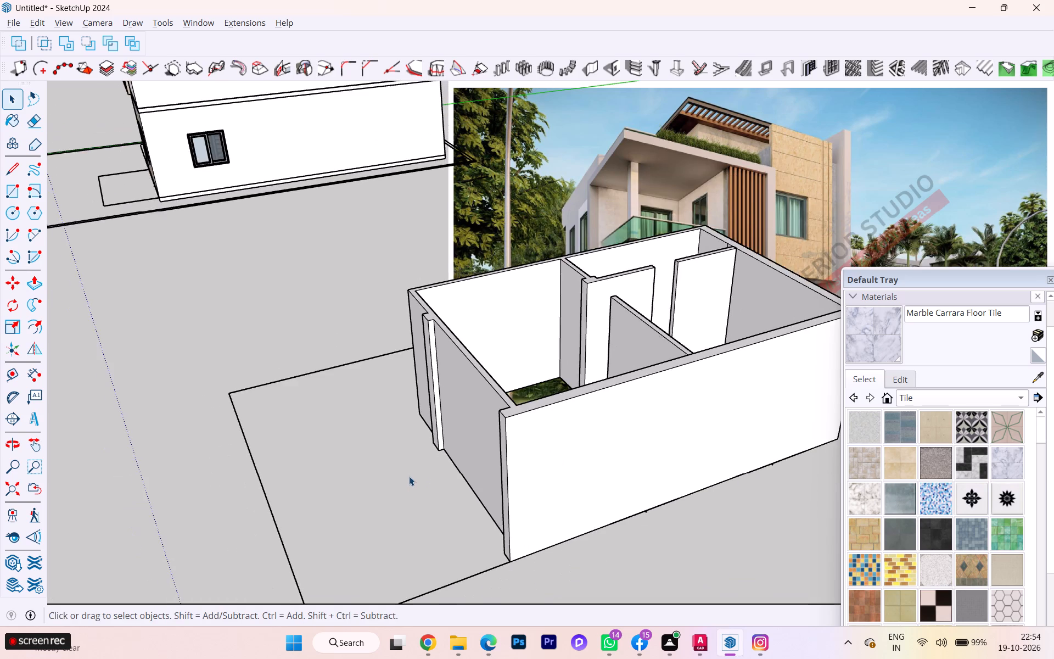
scroll(409, 476, "down", 3)
middle_click_drag(512, 481, 295, 504)
key("k")
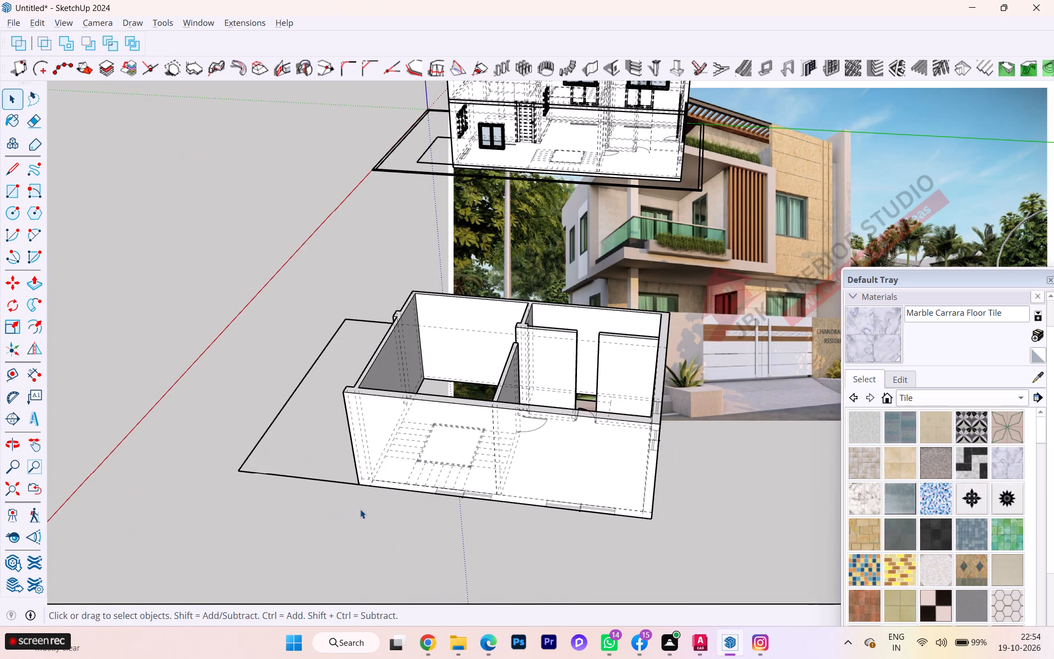
Measure the width of the window marking on the outer wall beside the staircase.
middle_click_drag(363, 507, 500, 491)
scroll(536, 489, "up", 4)
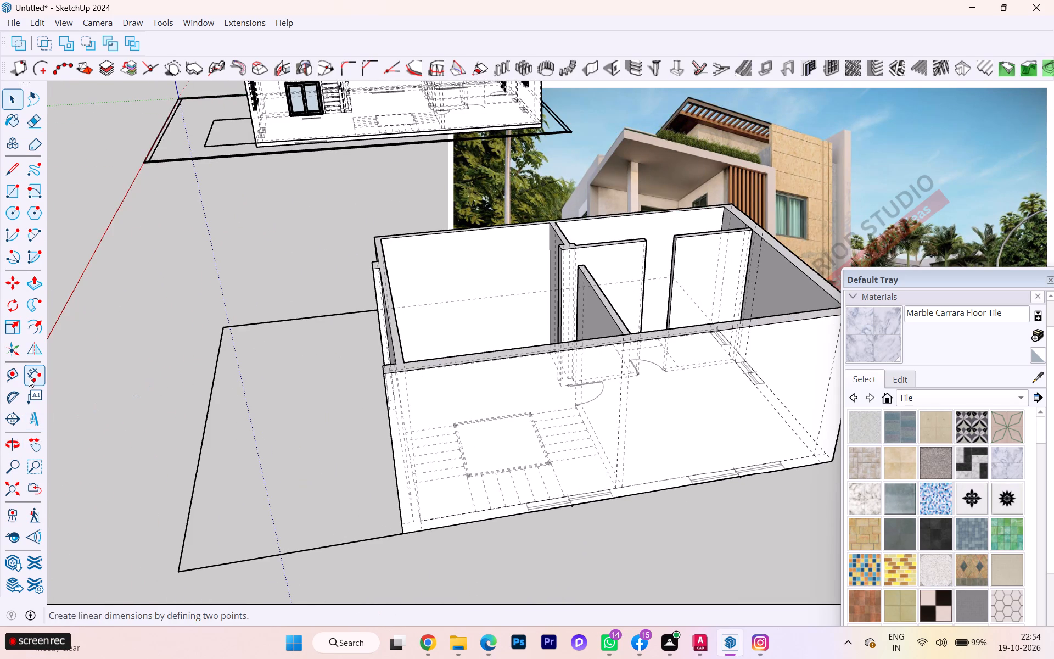
left_click(29, 372)
left_click(524, 511)
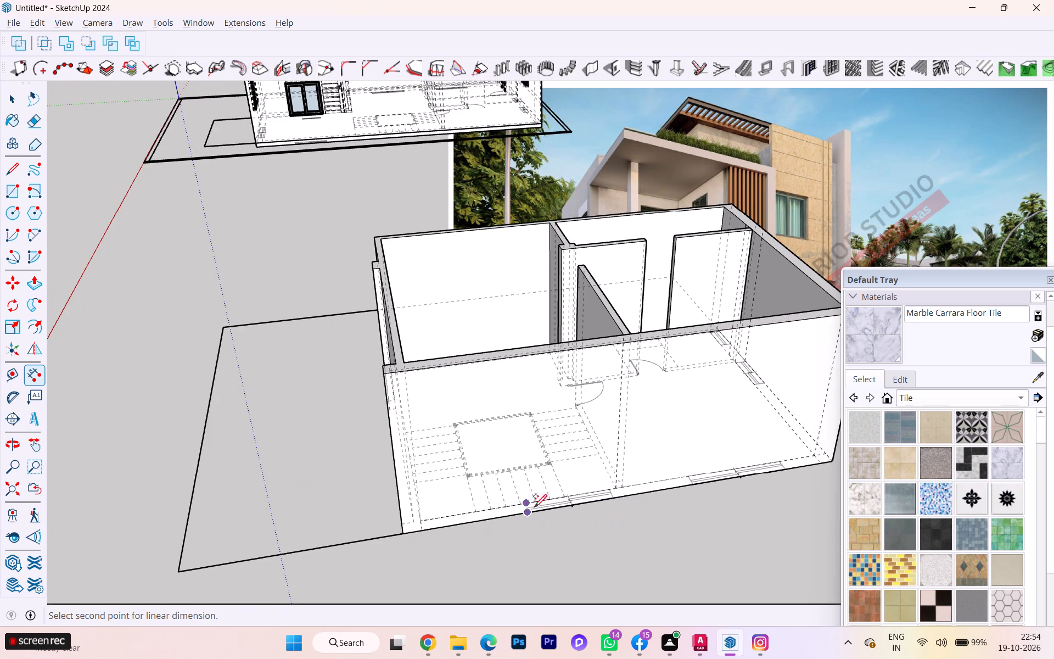
left_click(614, 495)
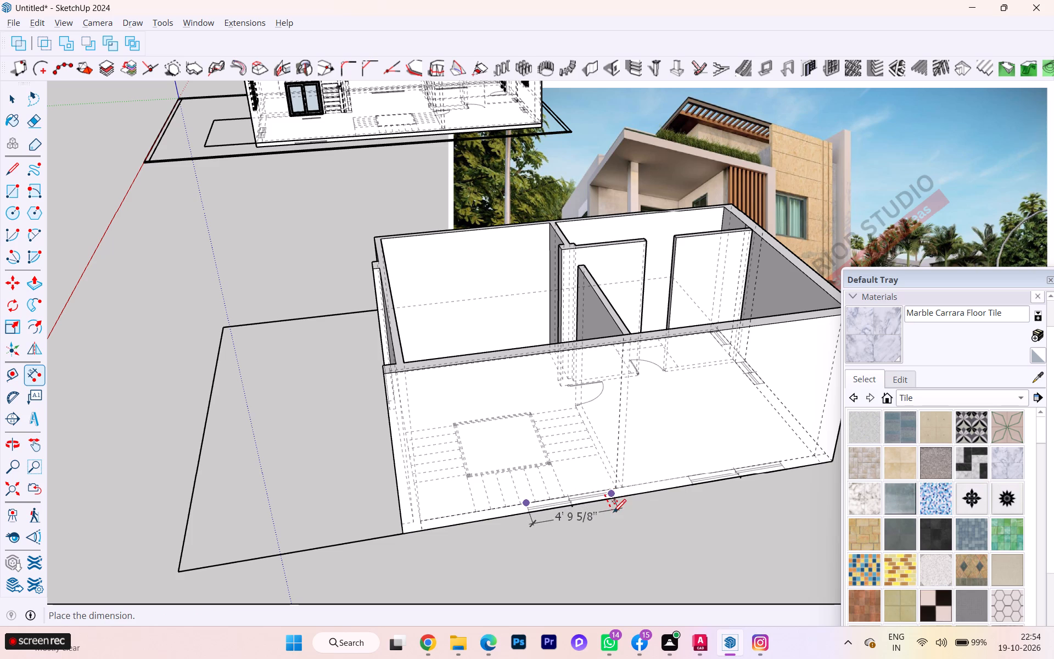
key("space")
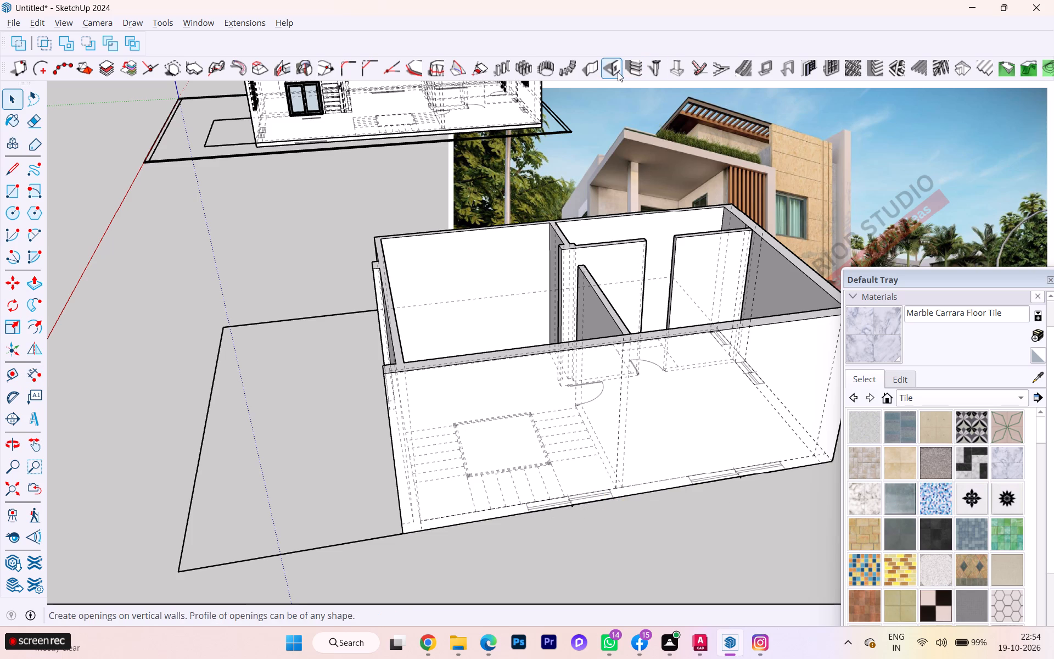
Create a 5' wide by 4' high wall opening 3' above the base, at the staircase window marking.
left_click(615, 72)
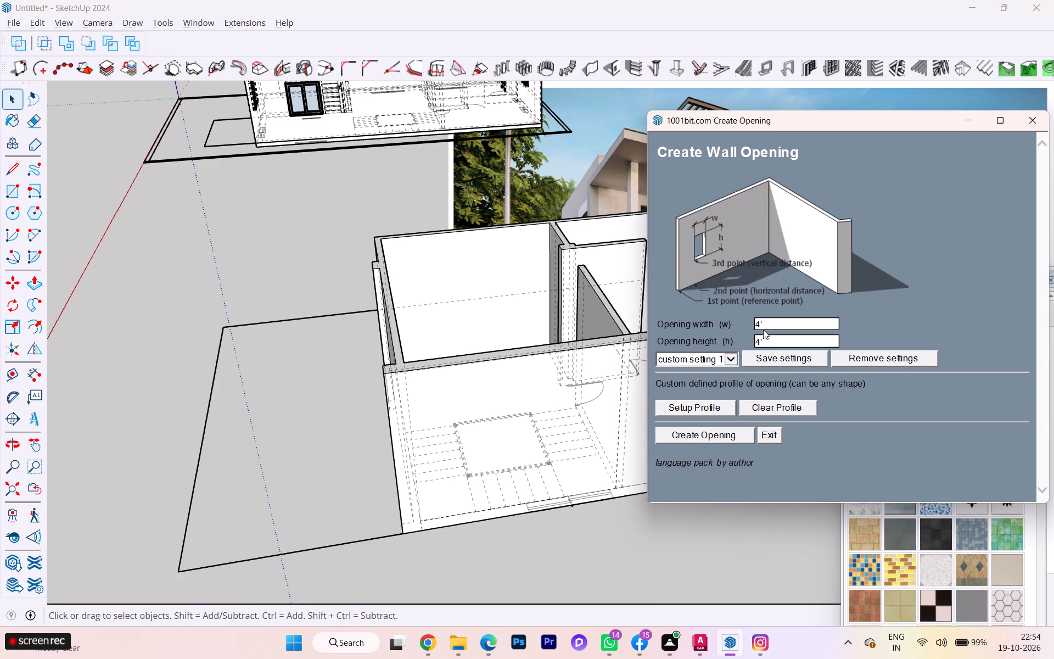
left_click_drag(764, 327, 737, 327)
type("5'")
left_click(676, 429)
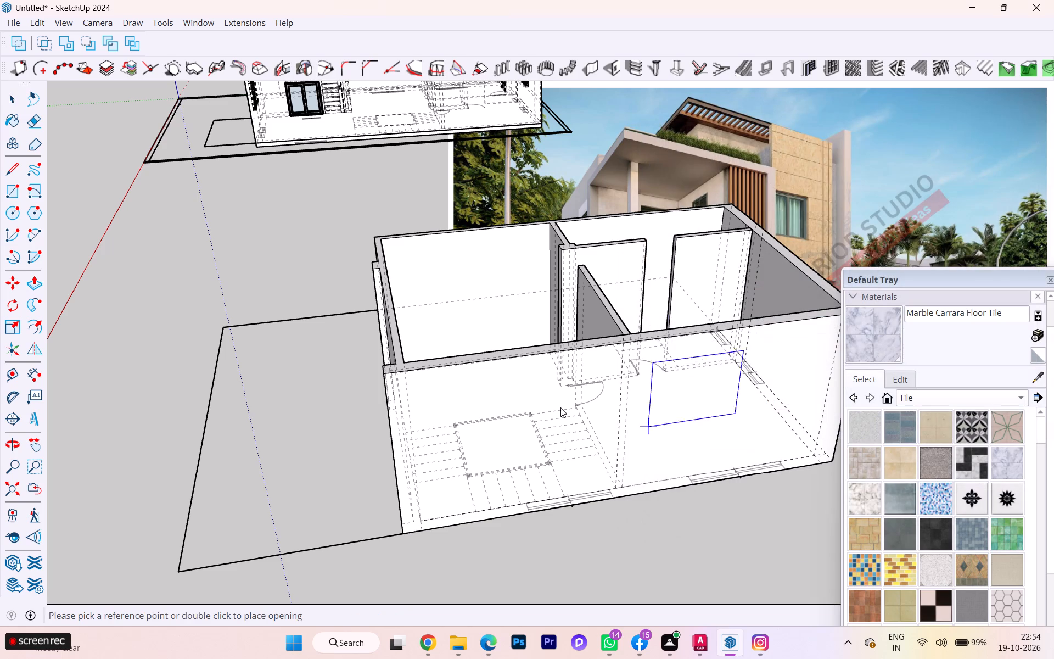
scroll(506, 540, "up", 5)
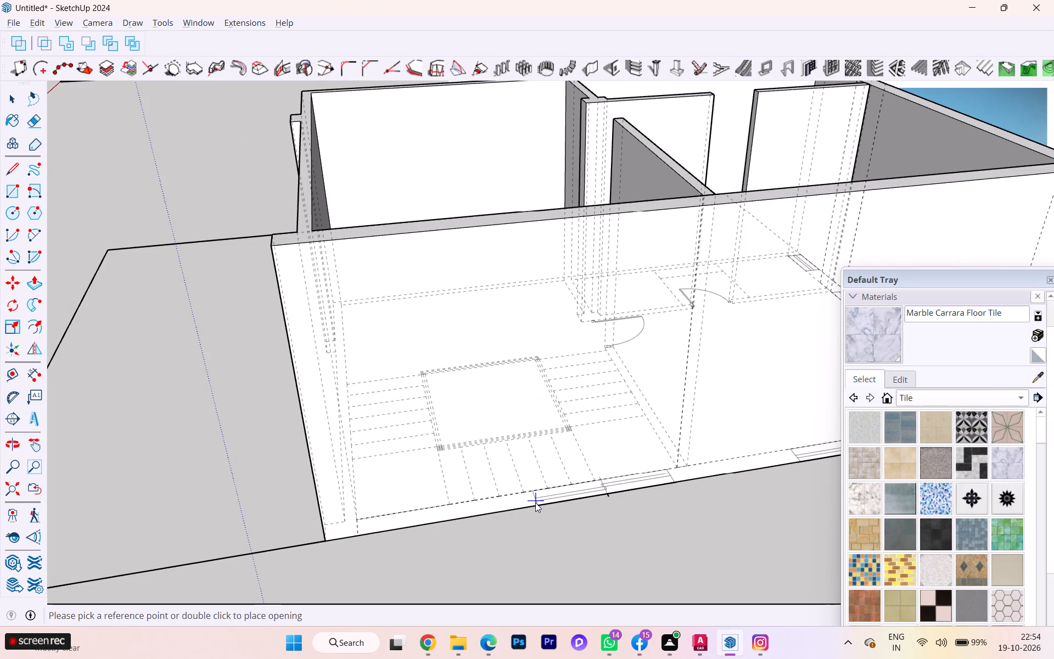
left_click(538, 509)
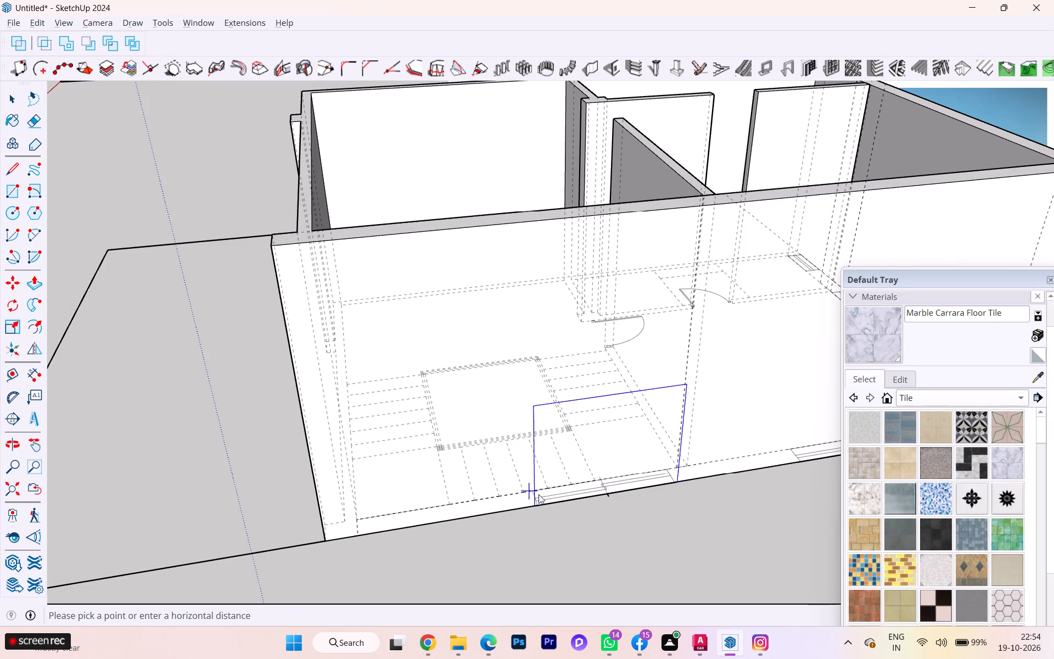
left_click(542, 502)
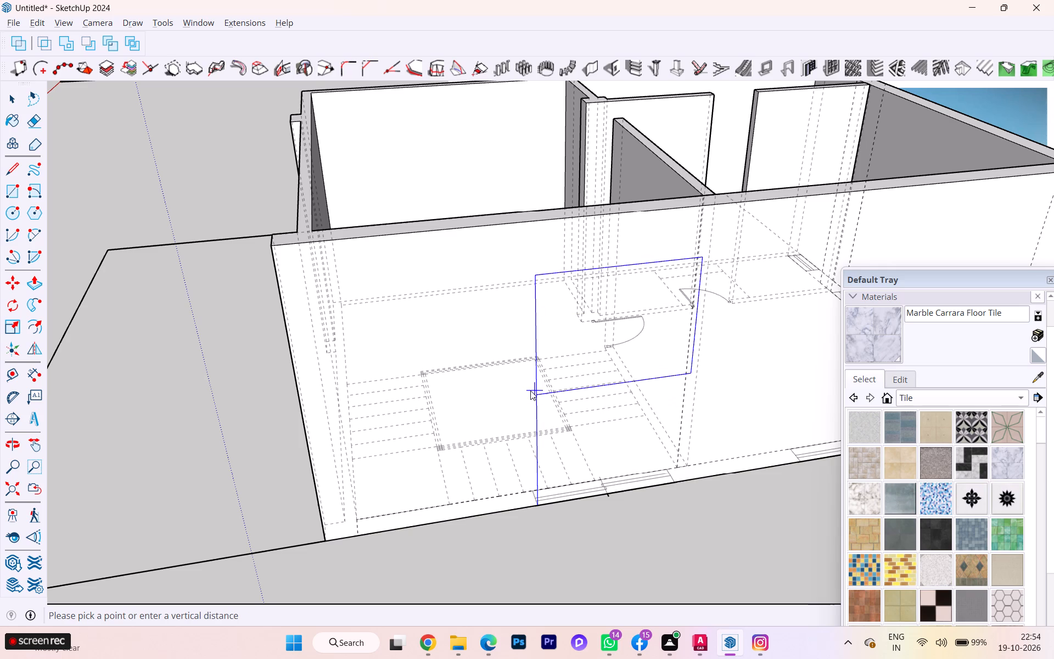
type("3'")
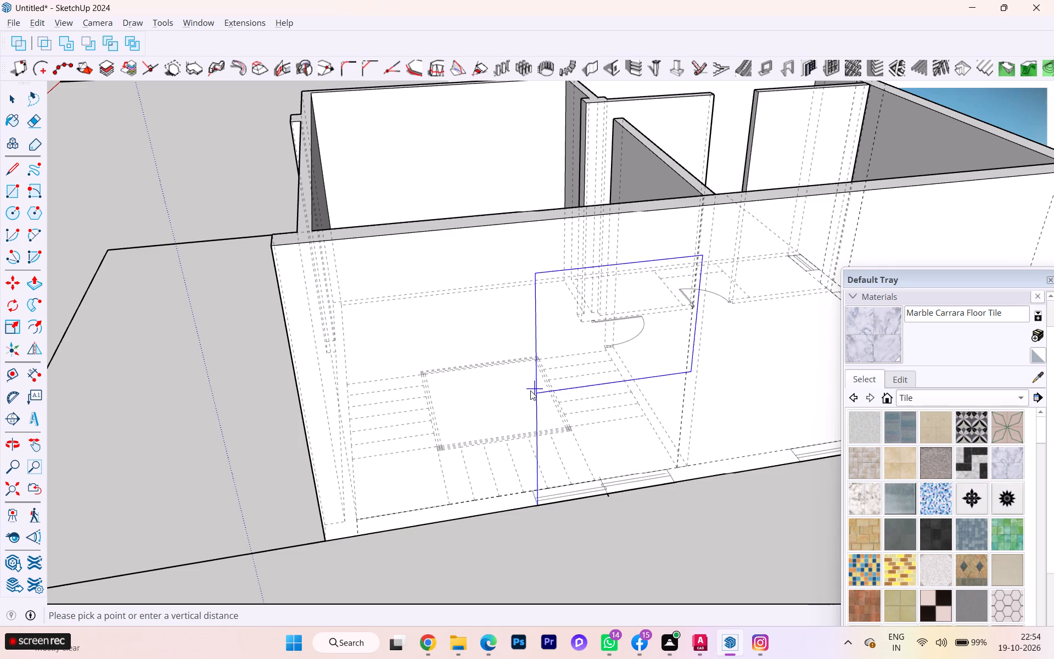
key("Return")
scroll(284, 460, "down", 2)
scroll(242, 492, "down", 1)
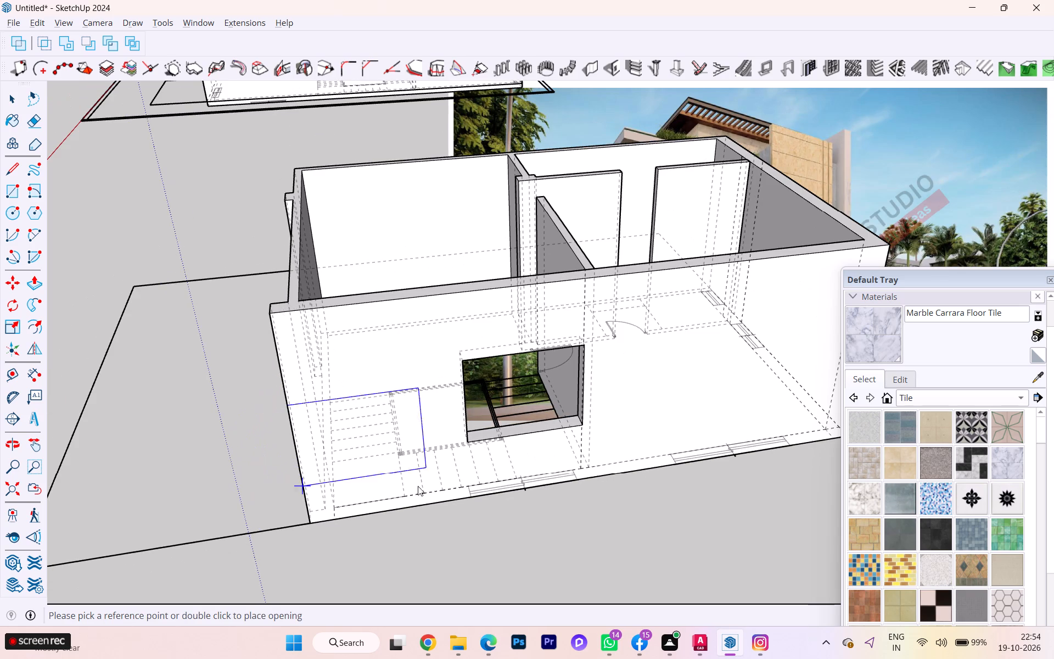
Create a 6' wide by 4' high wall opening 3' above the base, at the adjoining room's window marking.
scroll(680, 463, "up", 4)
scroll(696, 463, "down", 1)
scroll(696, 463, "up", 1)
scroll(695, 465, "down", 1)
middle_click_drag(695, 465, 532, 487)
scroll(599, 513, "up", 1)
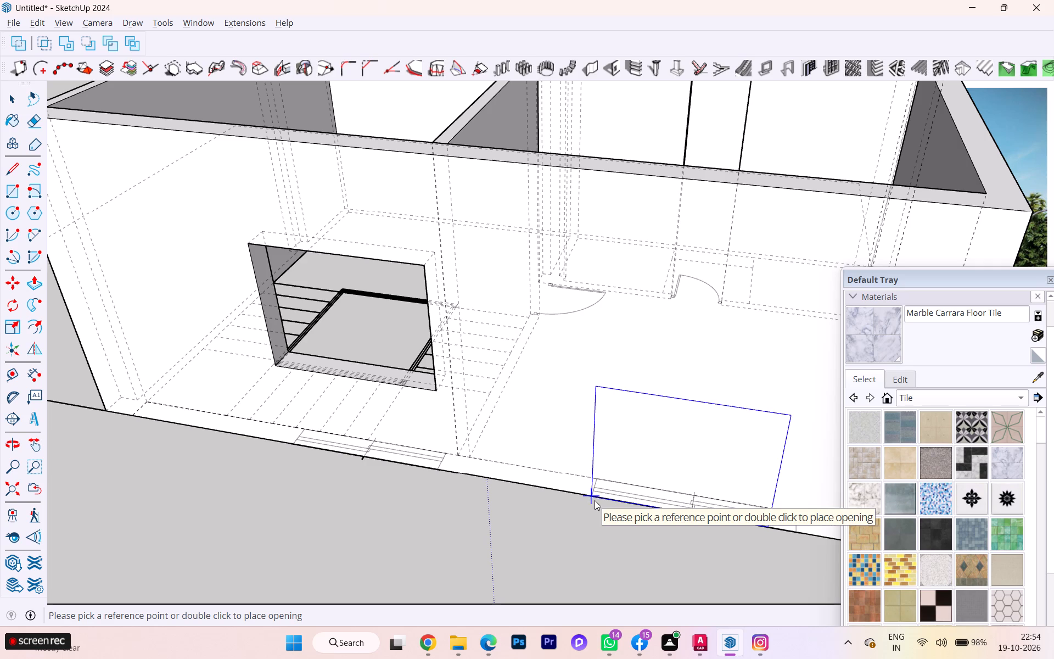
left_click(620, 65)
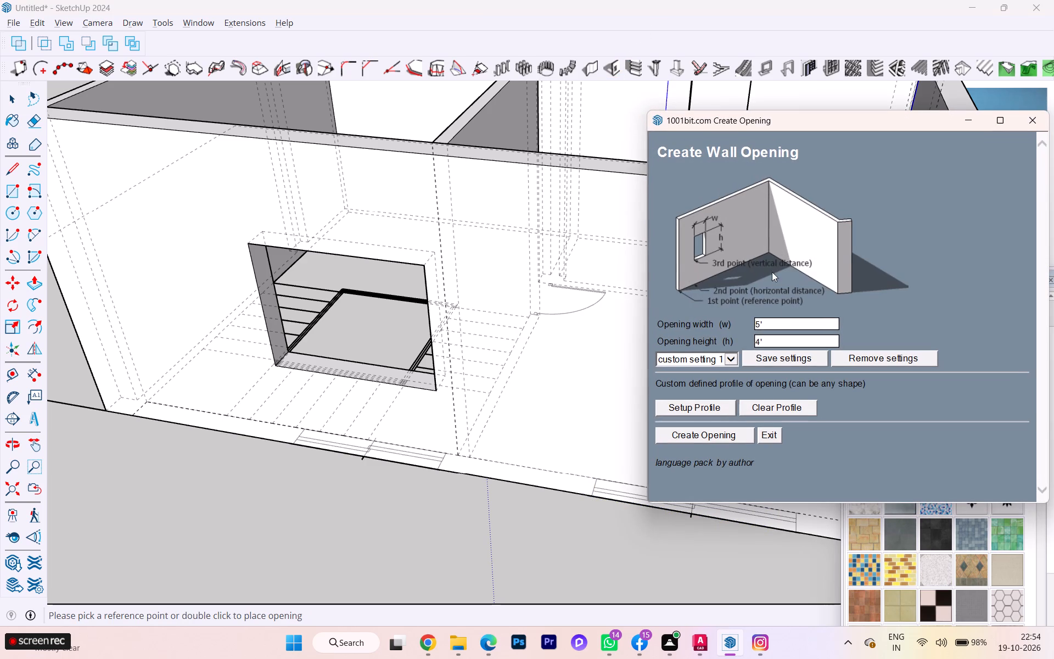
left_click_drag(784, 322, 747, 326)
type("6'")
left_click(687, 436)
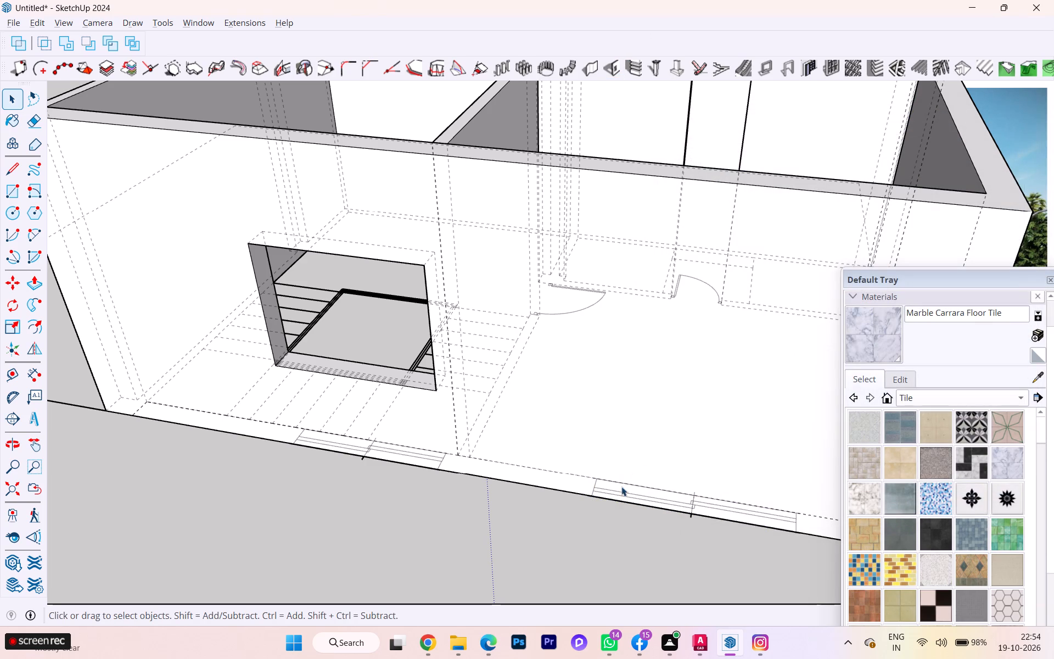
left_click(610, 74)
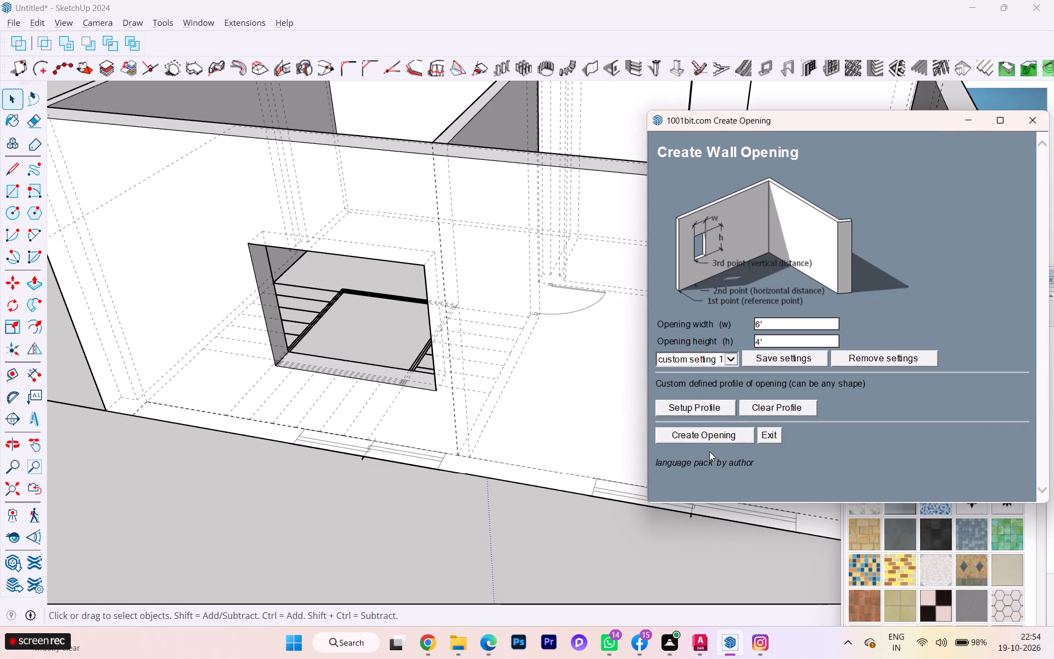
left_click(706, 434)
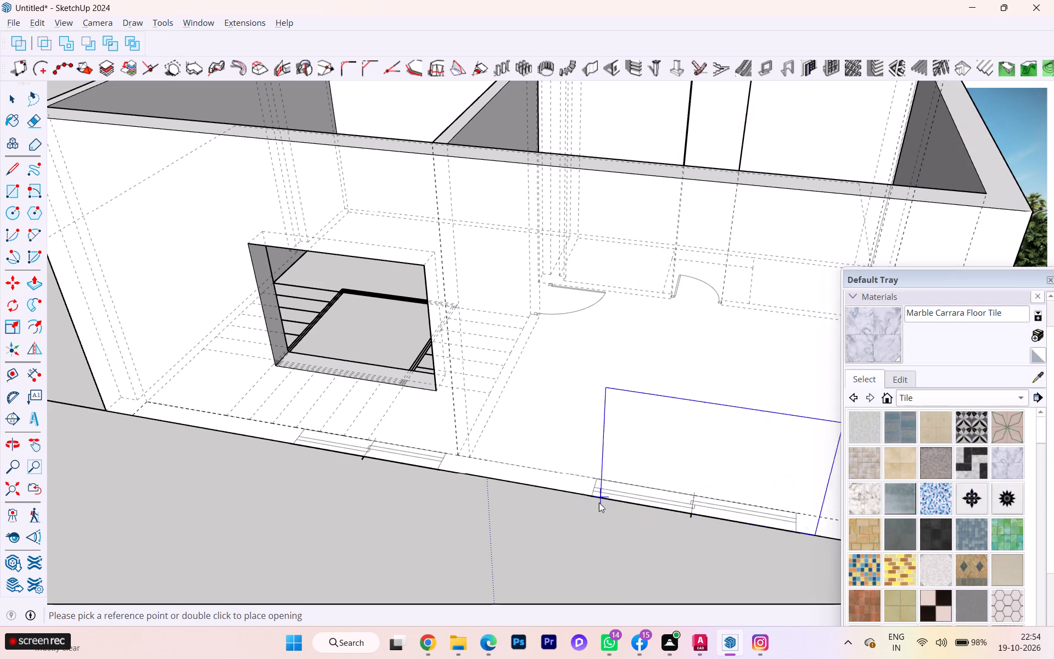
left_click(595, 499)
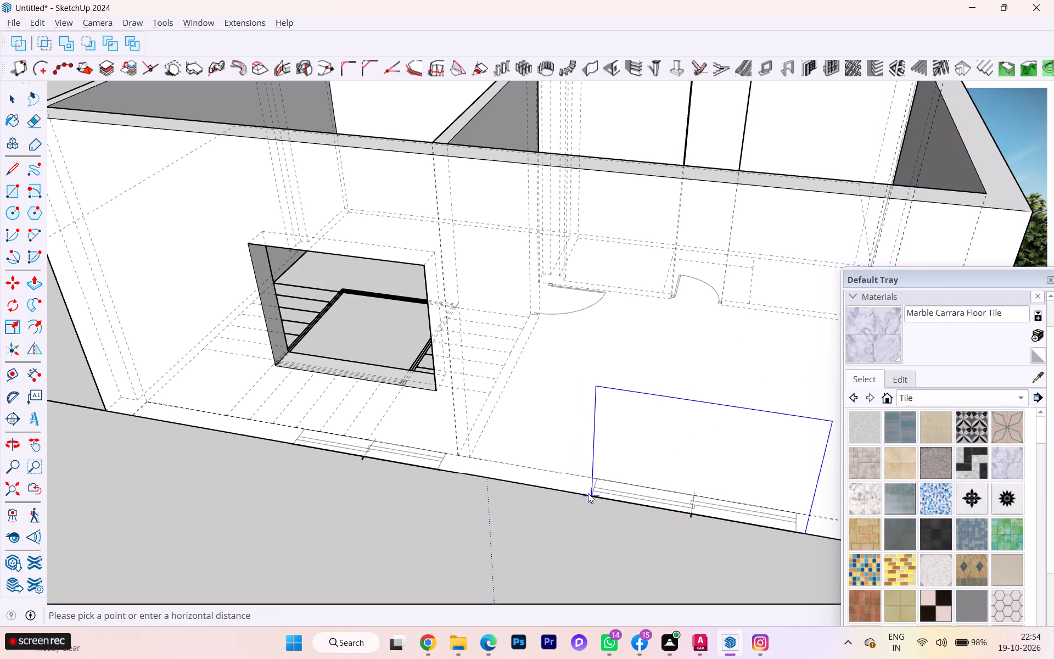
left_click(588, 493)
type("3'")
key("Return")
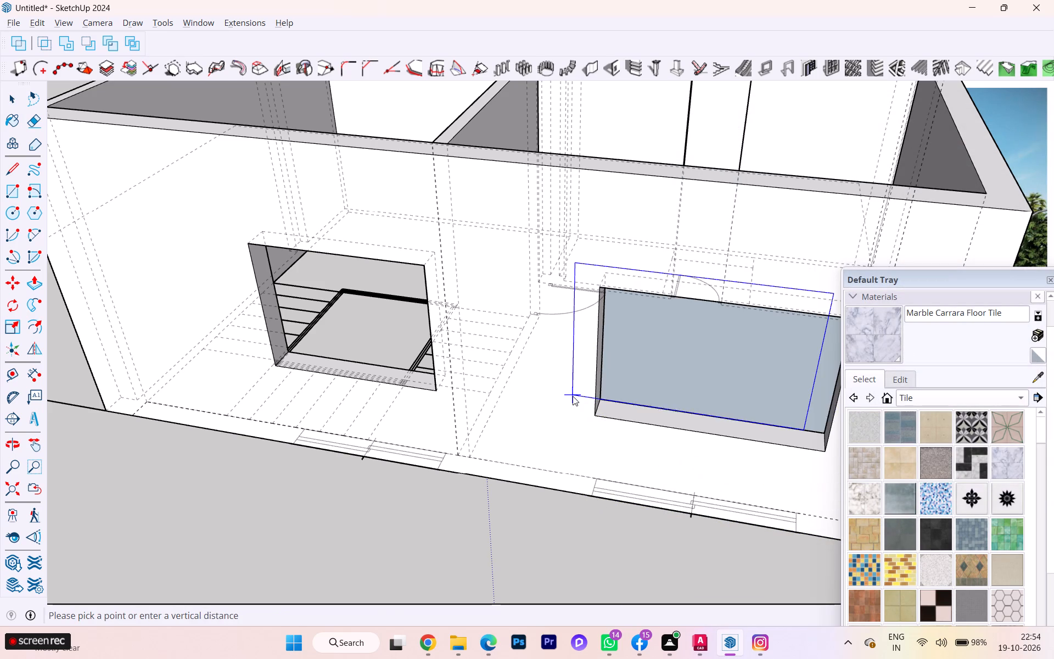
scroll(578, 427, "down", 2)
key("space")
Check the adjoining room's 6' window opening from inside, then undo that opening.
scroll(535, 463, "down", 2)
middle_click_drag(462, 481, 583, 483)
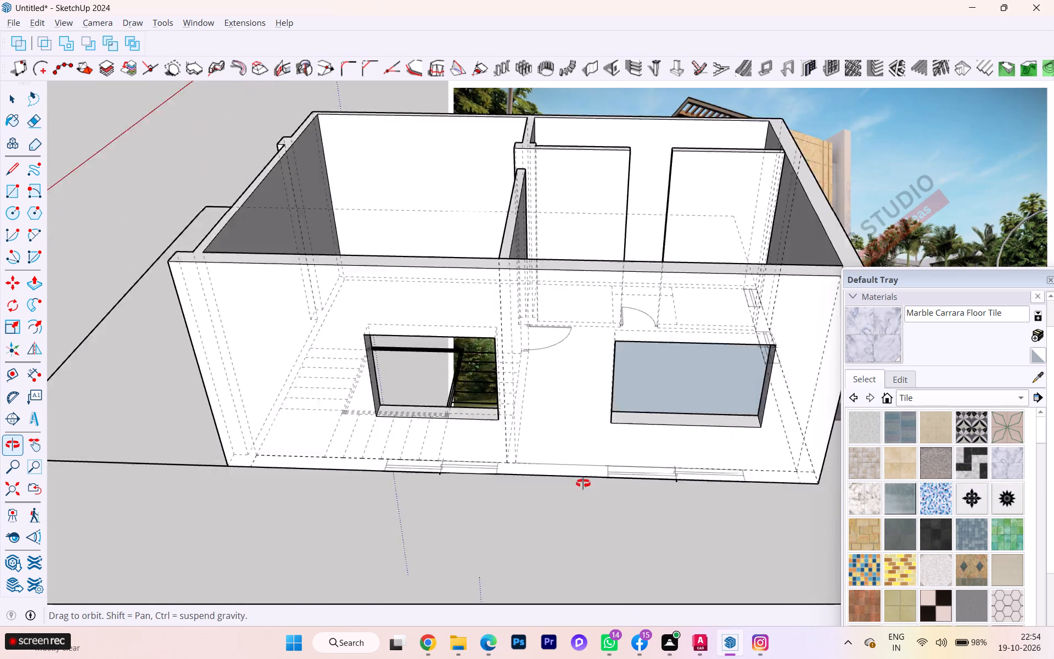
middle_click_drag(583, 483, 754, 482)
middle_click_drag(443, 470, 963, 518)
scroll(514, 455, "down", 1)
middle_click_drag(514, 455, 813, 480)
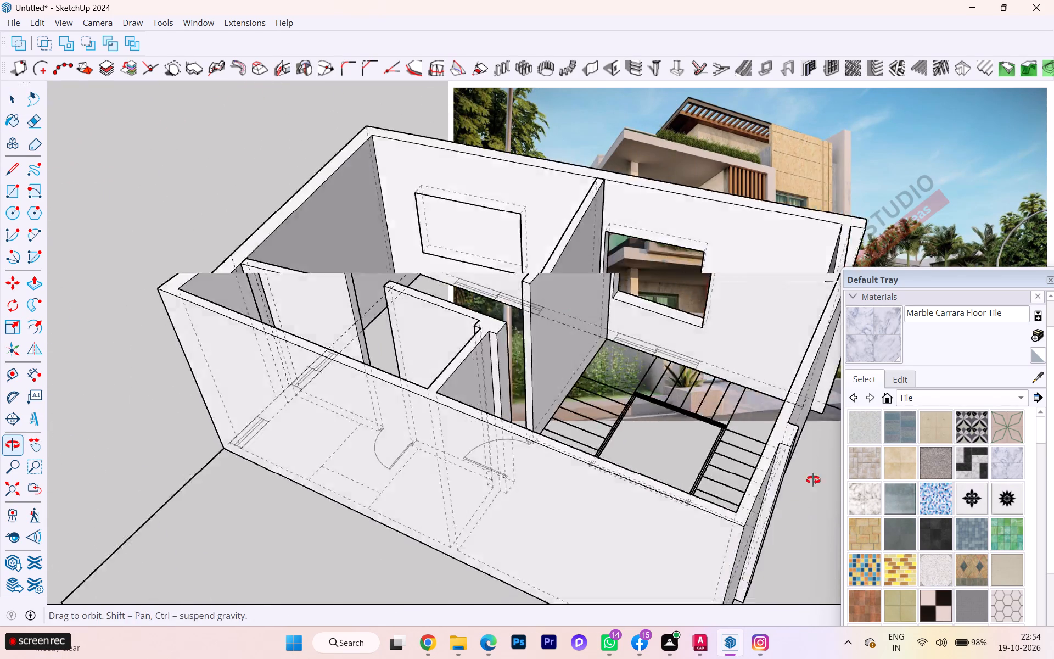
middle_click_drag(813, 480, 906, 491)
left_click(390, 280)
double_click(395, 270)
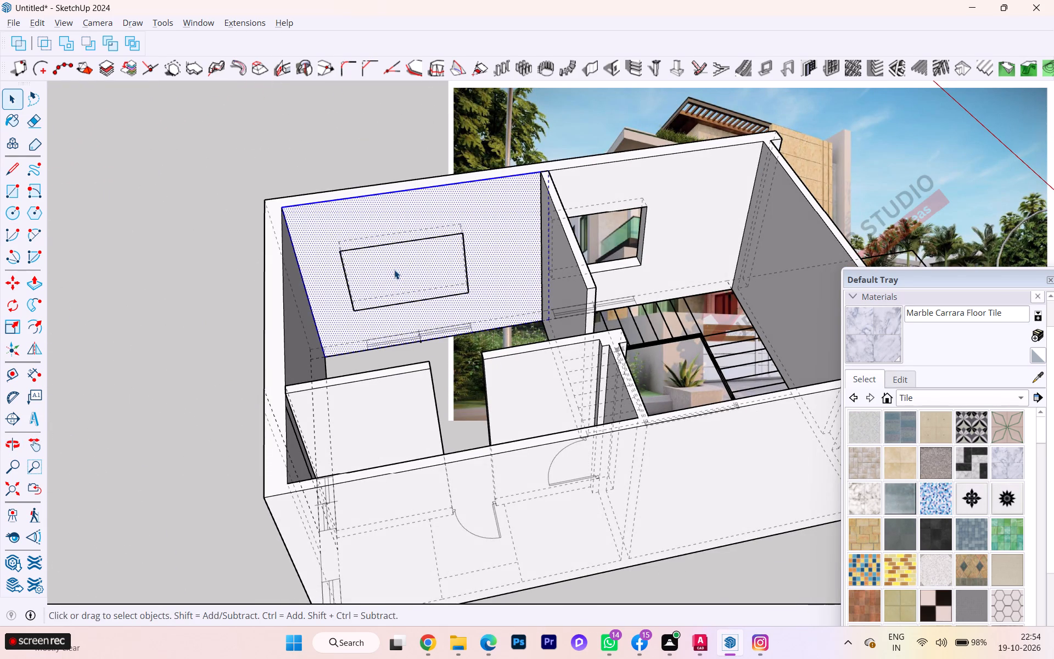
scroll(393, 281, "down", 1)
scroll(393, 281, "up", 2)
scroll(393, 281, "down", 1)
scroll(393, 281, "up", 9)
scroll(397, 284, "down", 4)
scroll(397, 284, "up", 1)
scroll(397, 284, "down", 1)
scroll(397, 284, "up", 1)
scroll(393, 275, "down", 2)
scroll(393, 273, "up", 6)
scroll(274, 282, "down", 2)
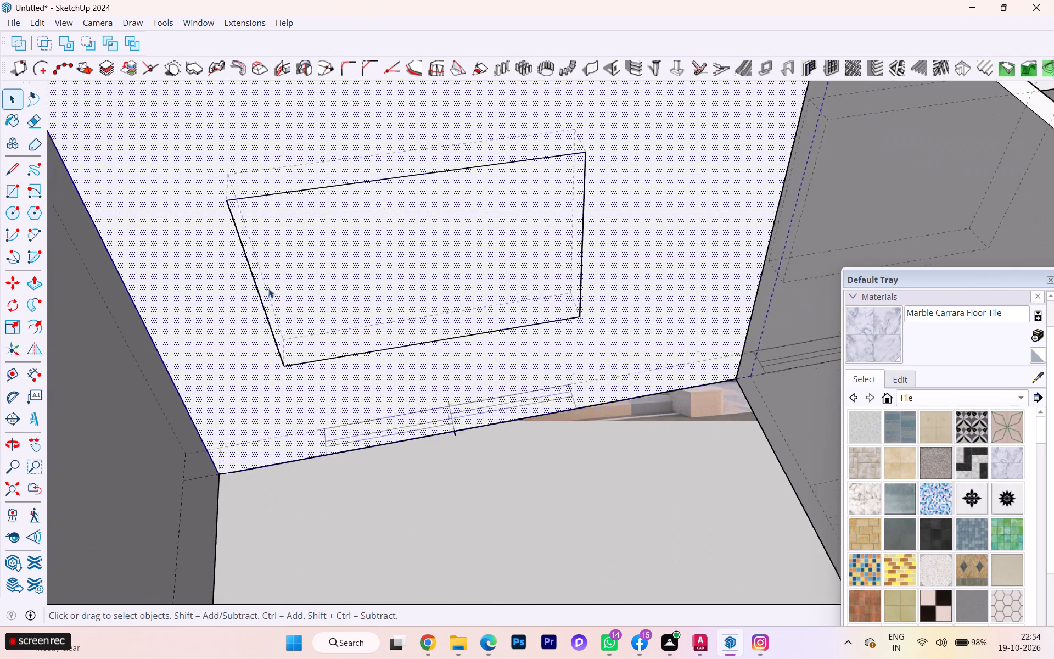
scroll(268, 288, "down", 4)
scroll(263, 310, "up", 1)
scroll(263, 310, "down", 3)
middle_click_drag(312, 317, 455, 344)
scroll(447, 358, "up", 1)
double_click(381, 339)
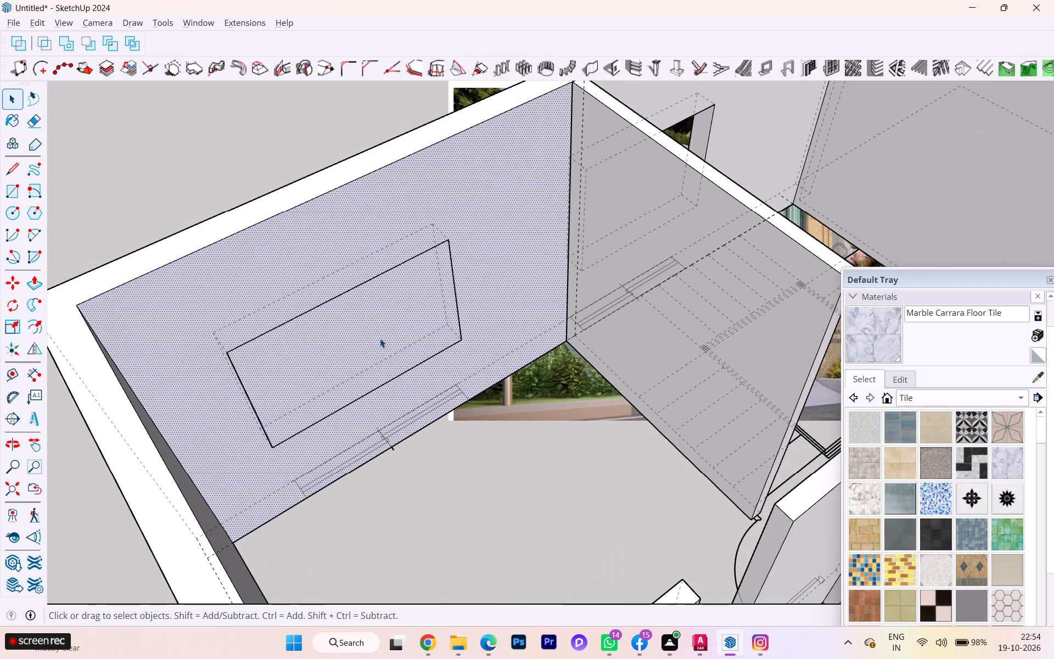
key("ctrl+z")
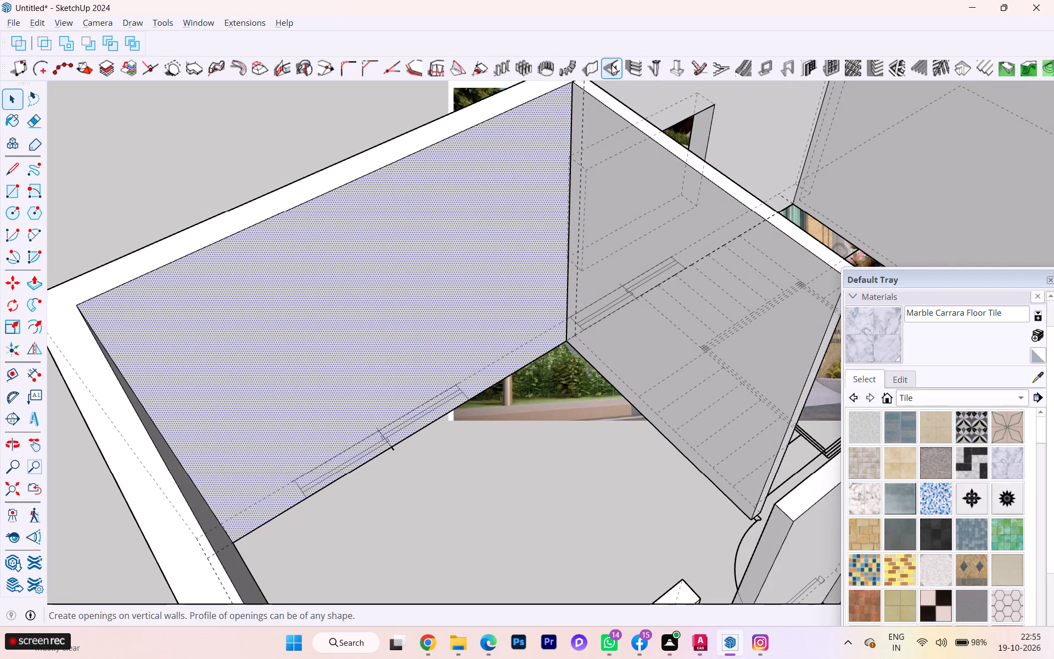
Reverse the bottom face of the second-floor walls, seen from below the model.
scroll(238, 222, "down", 2)
scroll(236, 226, "up", 2)
scroll(234, 229, "down", 2)
scroll(237, 253, "up", 1)
scroll(237, 253, "down", 4)
middle_click_drag(252, 286, 590, 0)
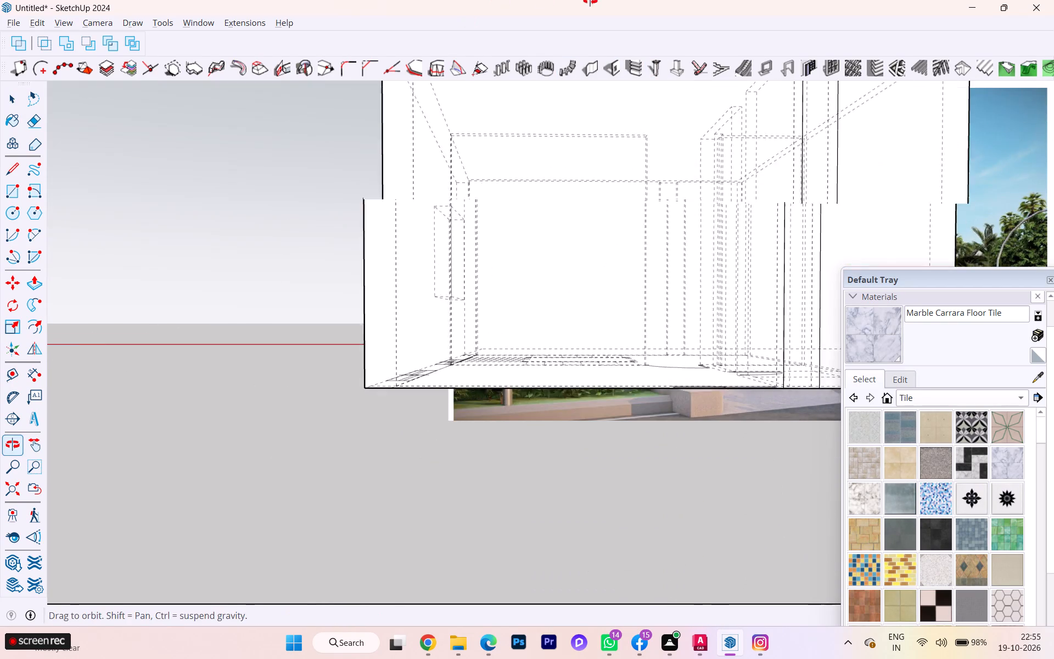
middle_click_drag(590, 0, 595, 0)
scroll(497, 244, "down", 1)
middle_click_drag(490, 258, 499, 79)
scroll(669, 152, "up", 3)
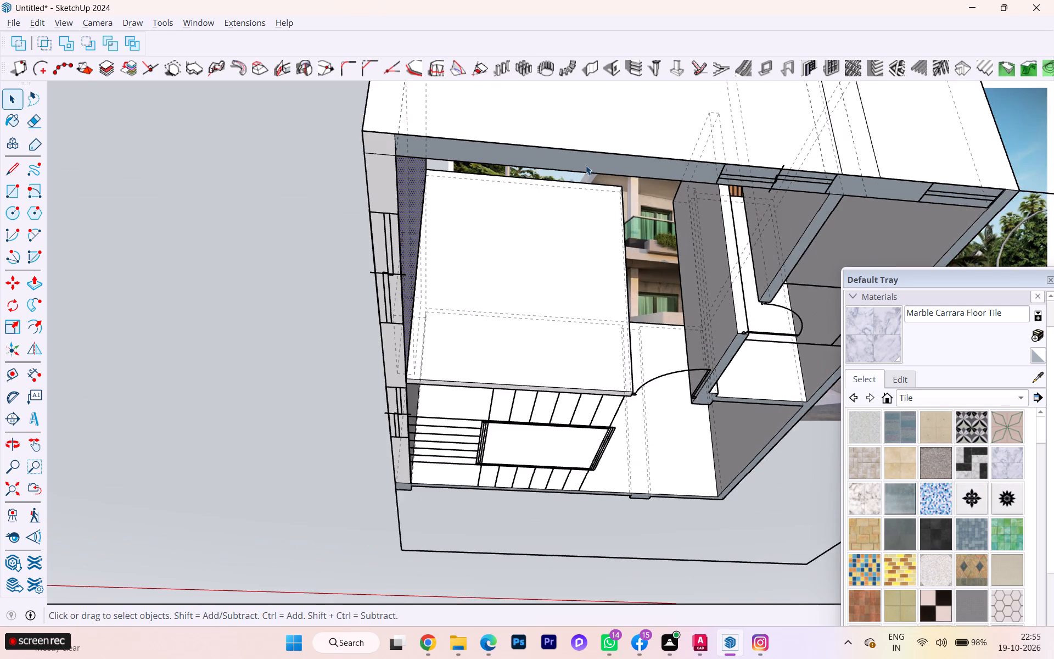
scroll(586, 165, "up", 3)
scroll(470, 174, "up", 1)
left_click(452, 143)
right_click(452, 143)
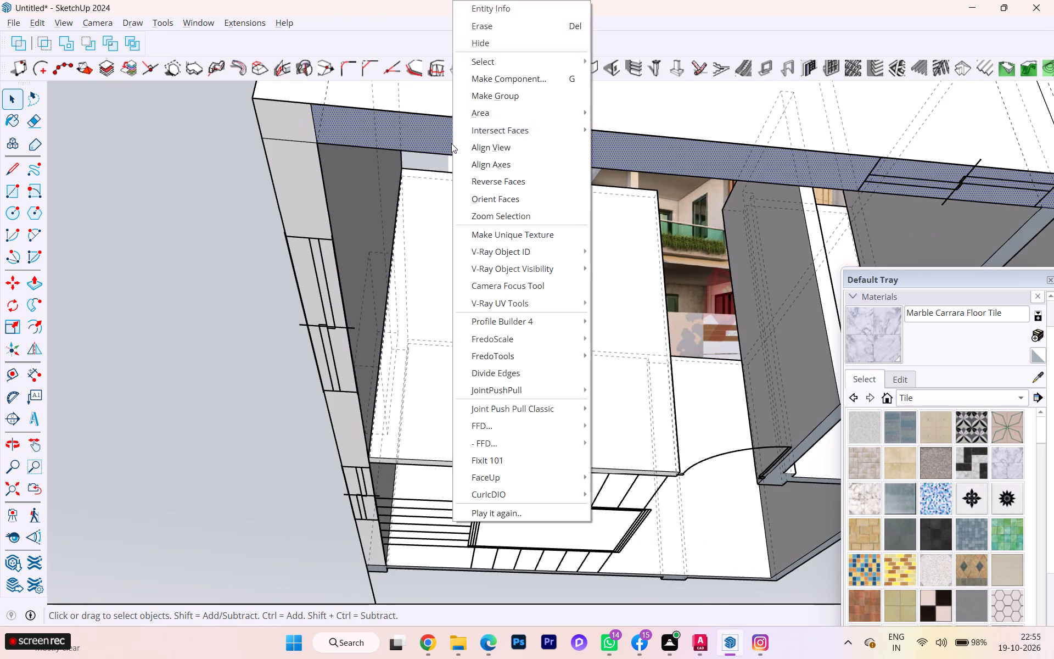
left_click(505, 185)
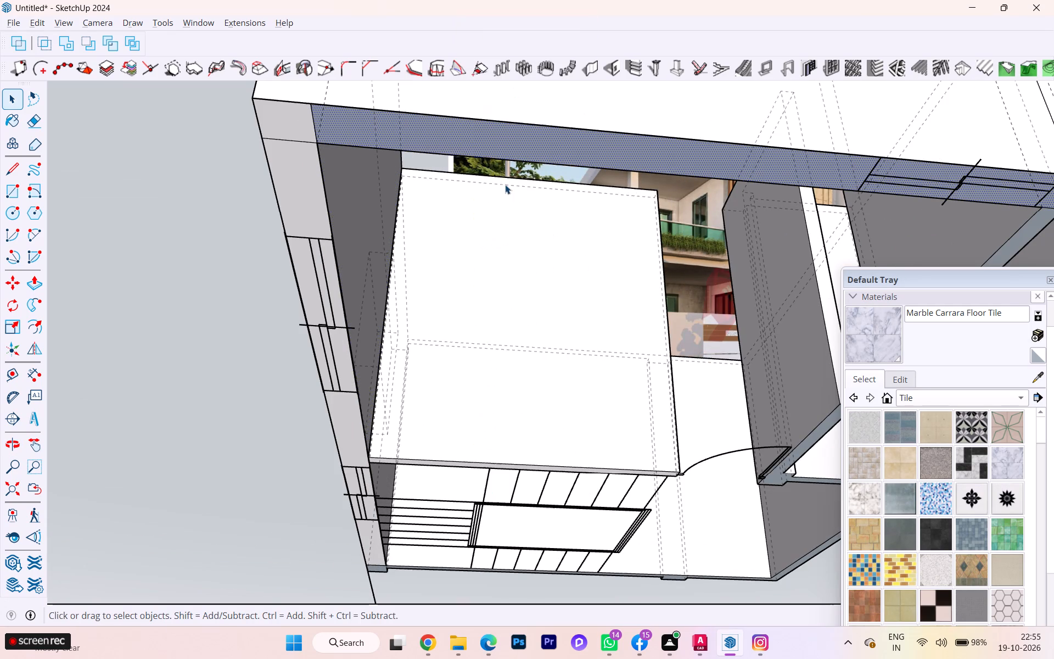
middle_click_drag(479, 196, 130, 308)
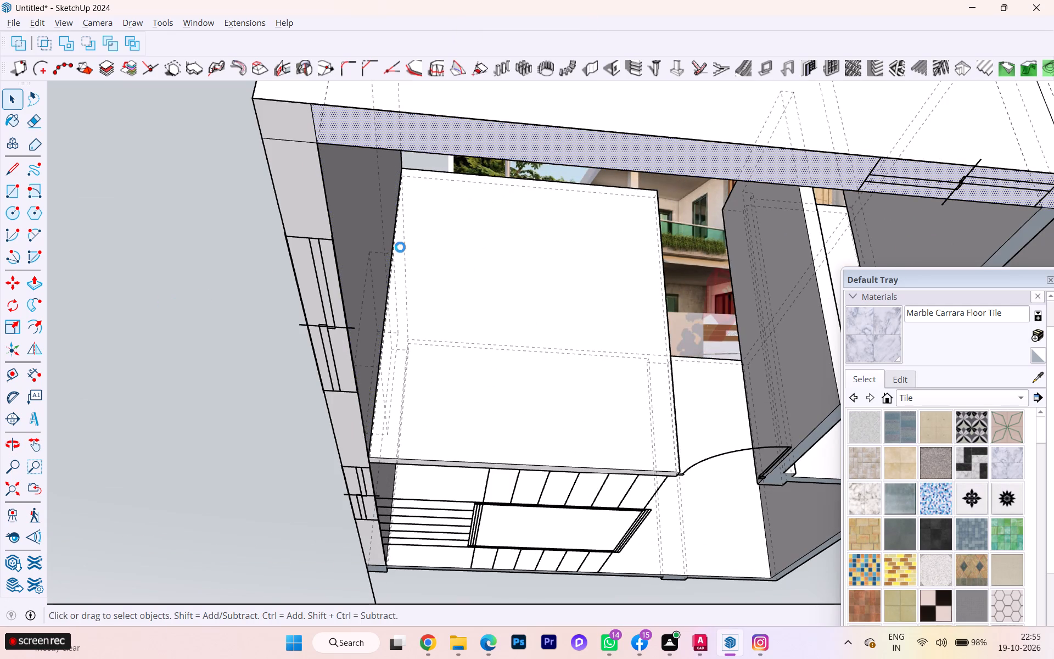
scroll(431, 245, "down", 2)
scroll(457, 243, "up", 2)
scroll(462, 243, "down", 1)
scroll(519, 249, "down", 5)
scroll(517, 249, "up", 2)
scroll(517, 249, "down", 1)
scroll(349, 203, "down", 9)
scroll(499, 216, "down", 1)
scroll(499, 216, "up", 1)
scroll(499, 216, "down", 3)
Start saving the model and choose the internship files folder on New Volume (D:) as its location.
key("ctrl+s")
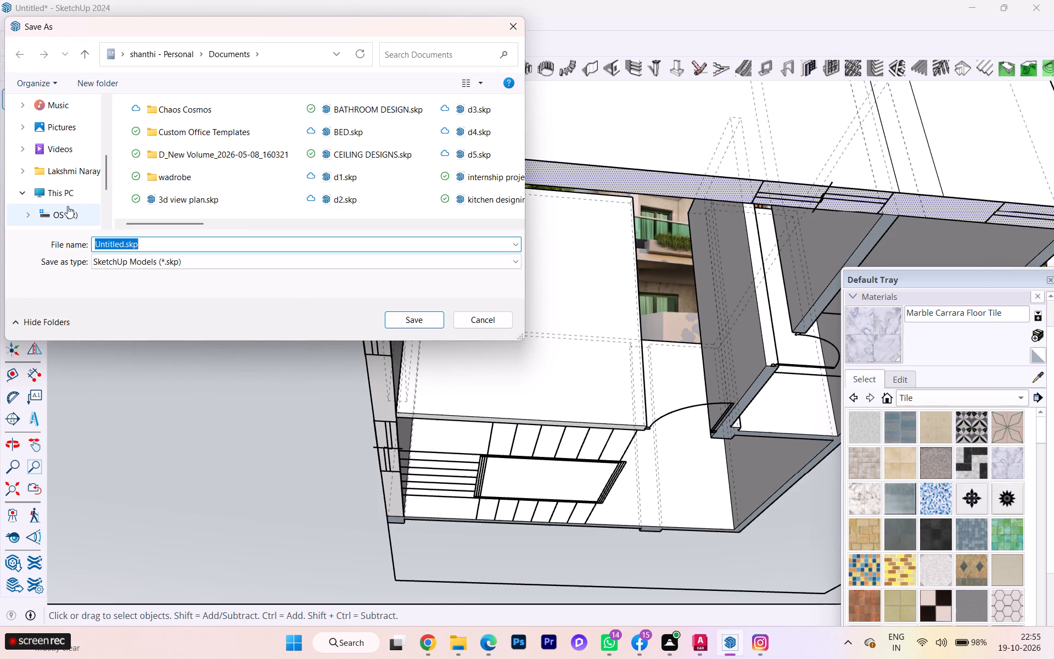
scroll(68, 209, "down", 2)
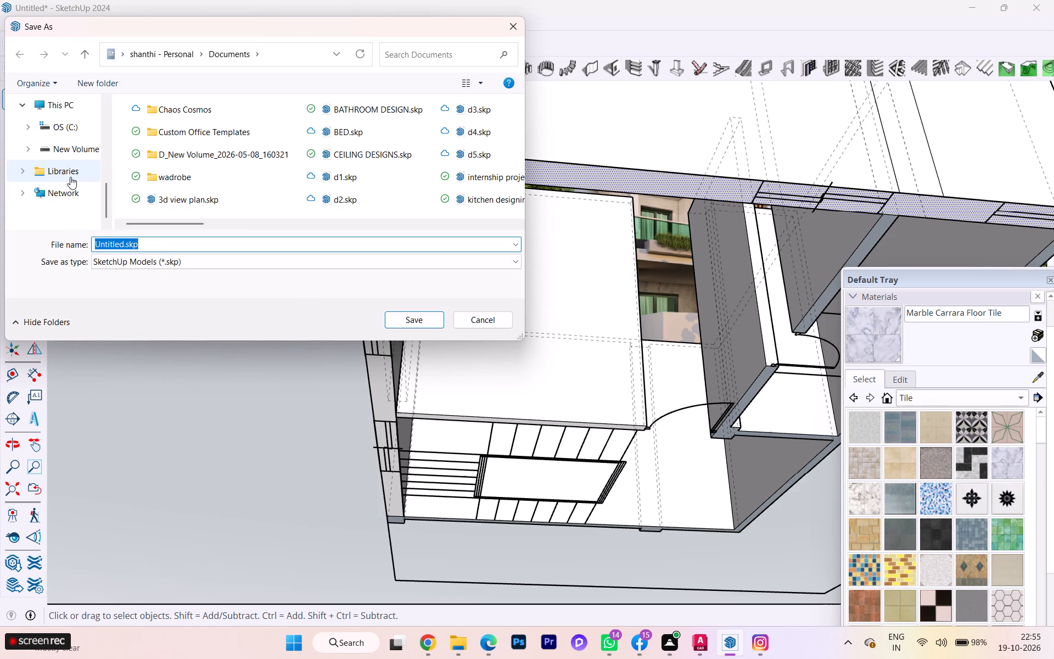
left_click(71, 155)
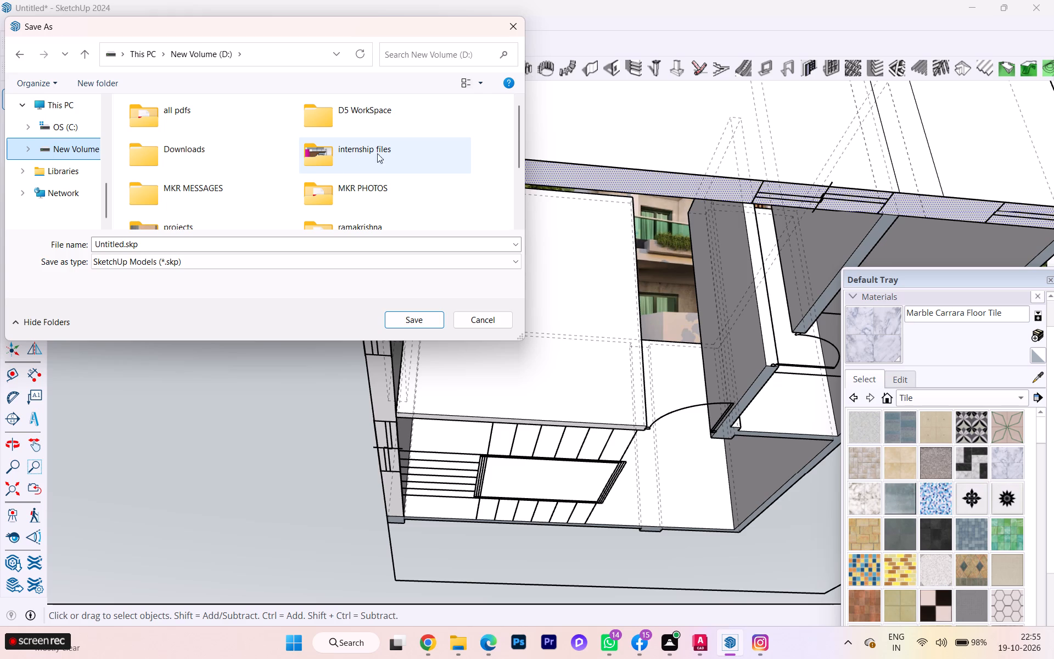
left_click(392, 149)
double_click(392, 149)
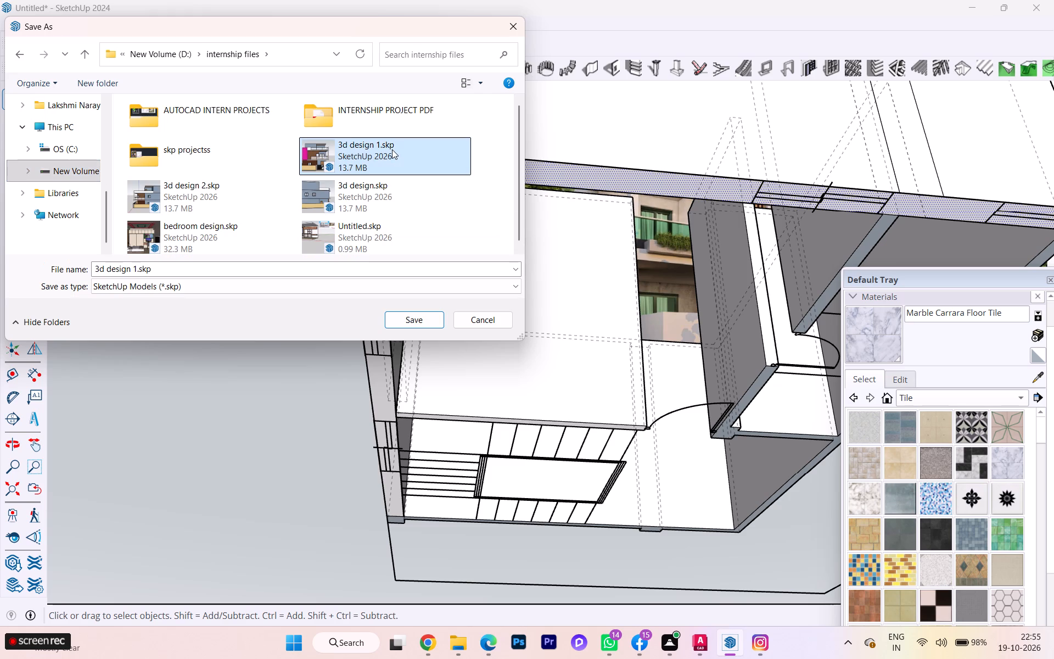
Remove the "3d design" text from the file name, leaving "1.skp".
left_click(131, 265)
left_click(132, 269)
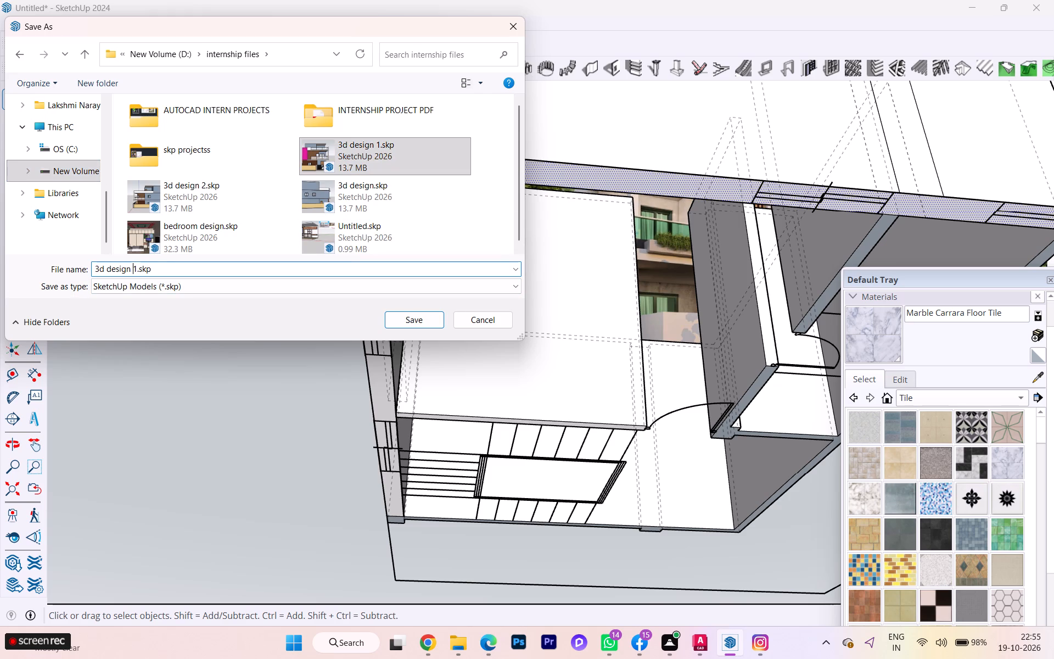
key("BackSpace")
key("BackSpace")
key("BackSpace")
key("BackSpace")
key("BackSpace")
key("BackSpace")
key("BackSpace")
key("BackSpace")
key("BackSpace")
key("BackSpace")
key("BackSpace")
key("BackSpace")
key("BackSpace")
key("BackSpace")
key("BackSpace")
key("BackSpace")
key("BackSpace")
key("BackSpace")
key("BackSpace")
key("BackSpace")
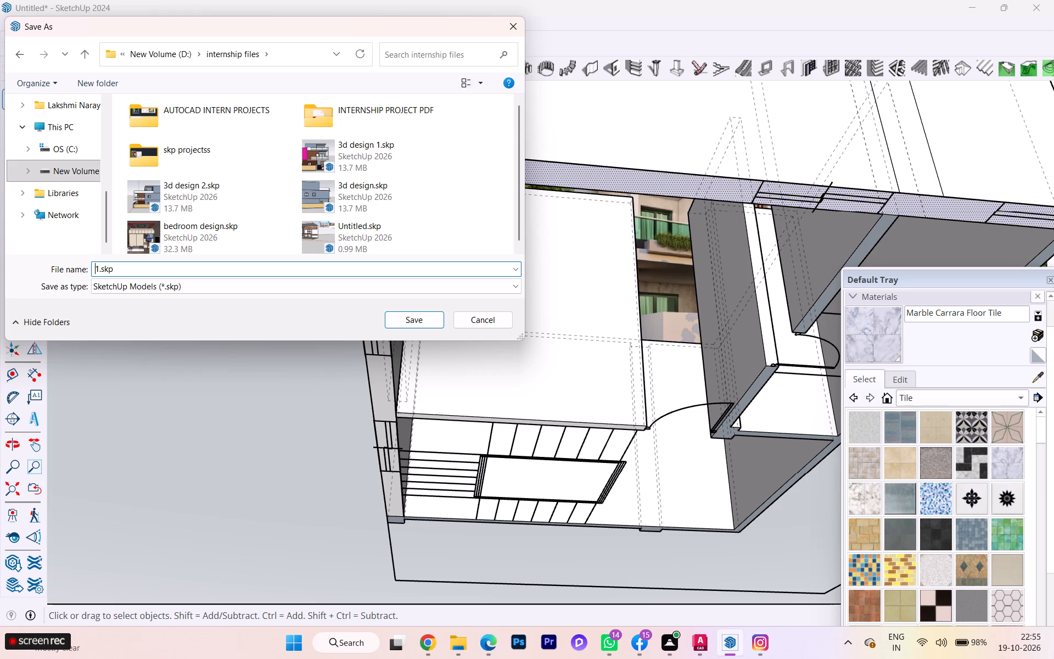
key("3")
key("BackSpace")
Switch from the save dialog to another open window.
key("alt+Tab")
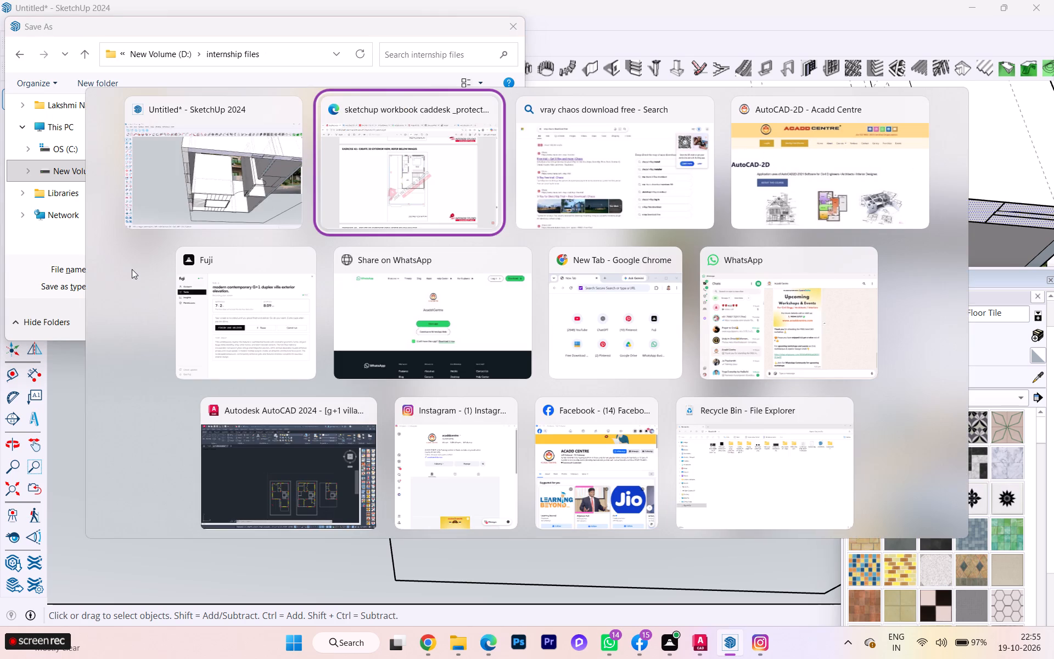
key("alt+Tab")
key("alt+Tab")
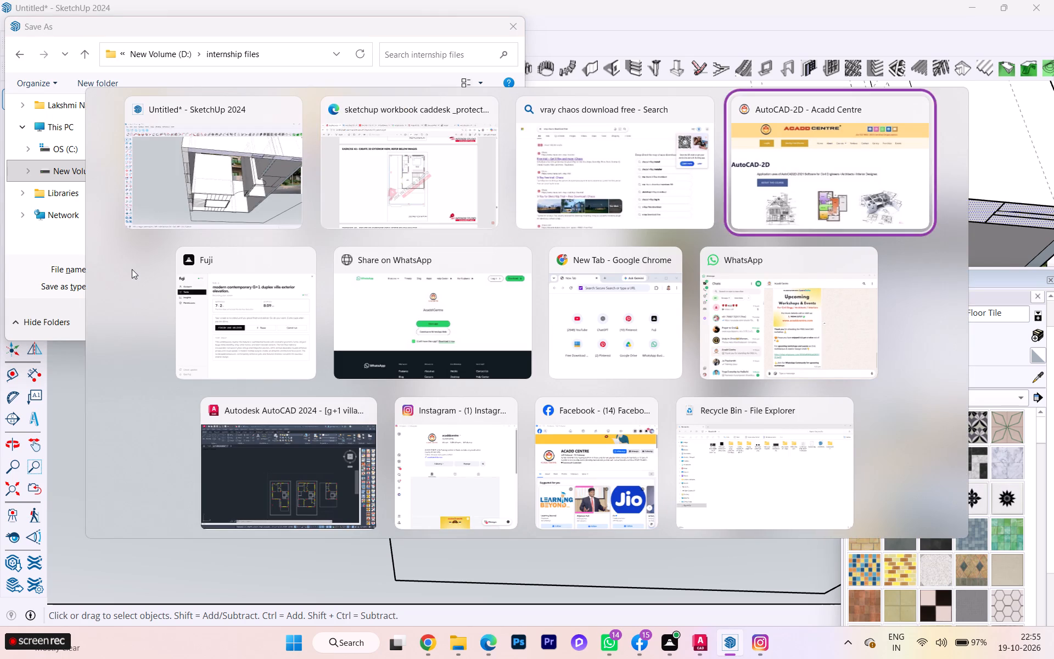